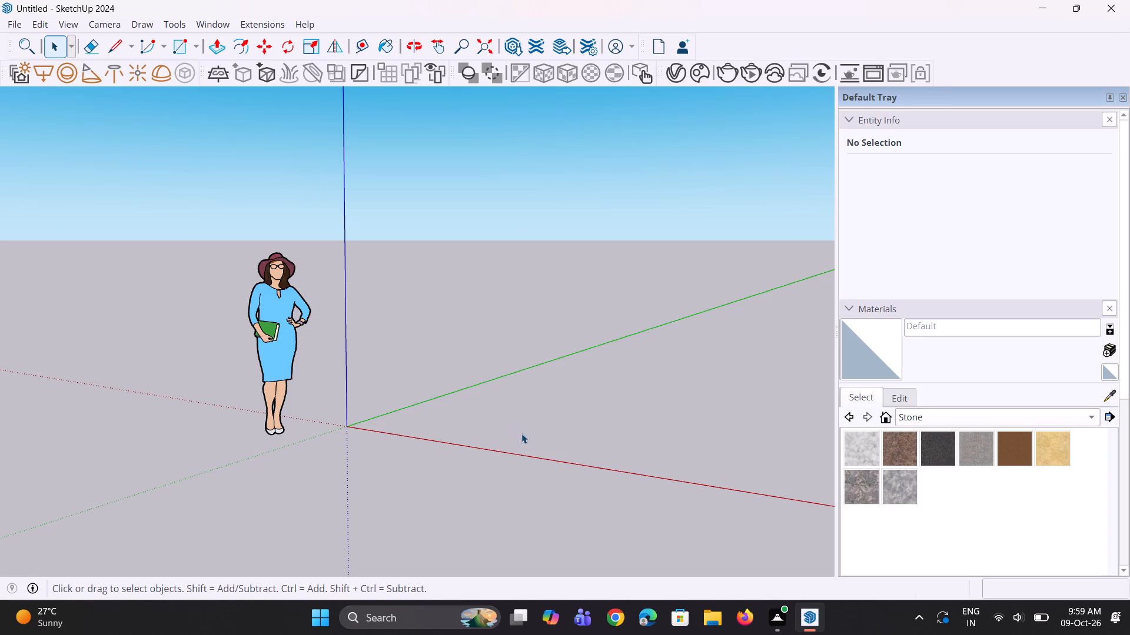
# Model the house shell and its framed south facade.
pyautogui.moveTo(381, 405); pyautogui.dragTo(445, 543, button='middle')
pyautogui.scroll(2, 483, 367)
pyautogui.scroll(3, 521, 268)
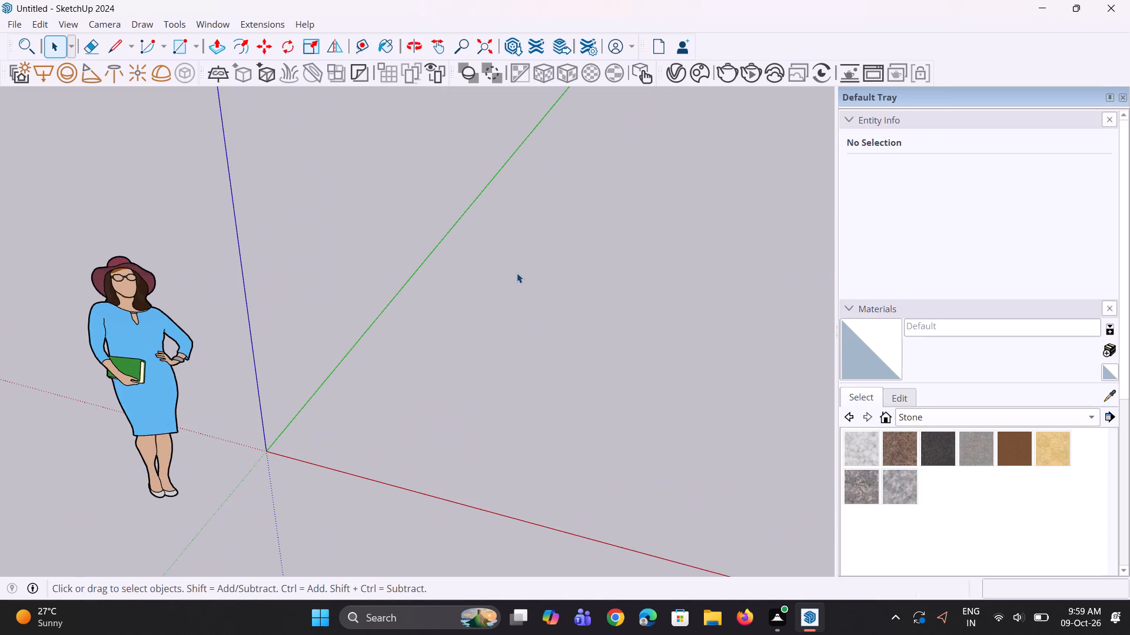
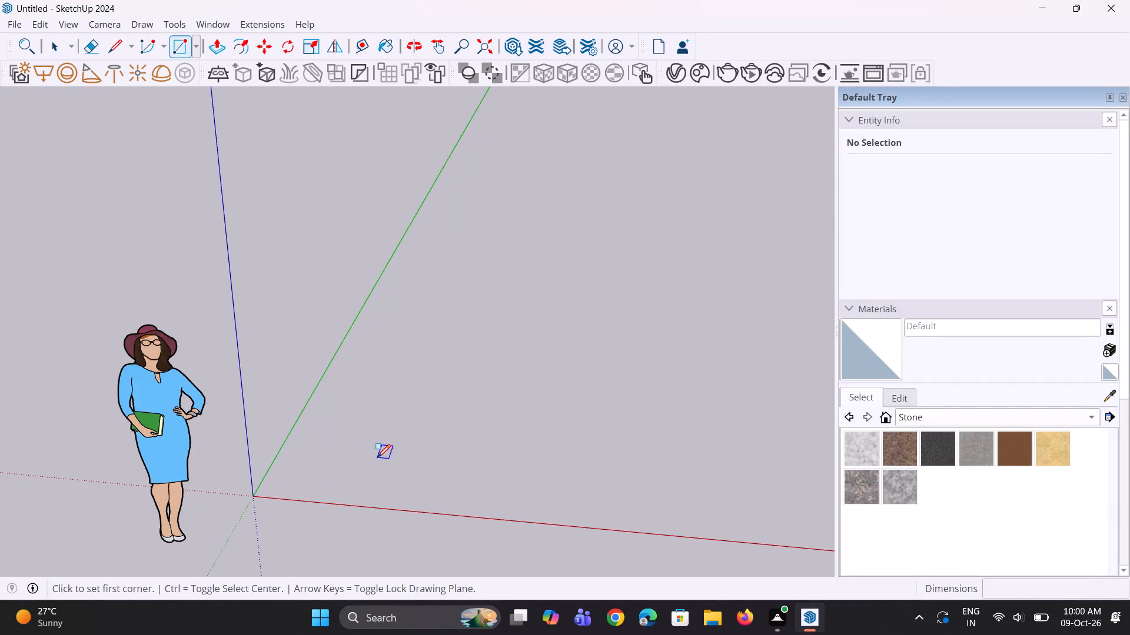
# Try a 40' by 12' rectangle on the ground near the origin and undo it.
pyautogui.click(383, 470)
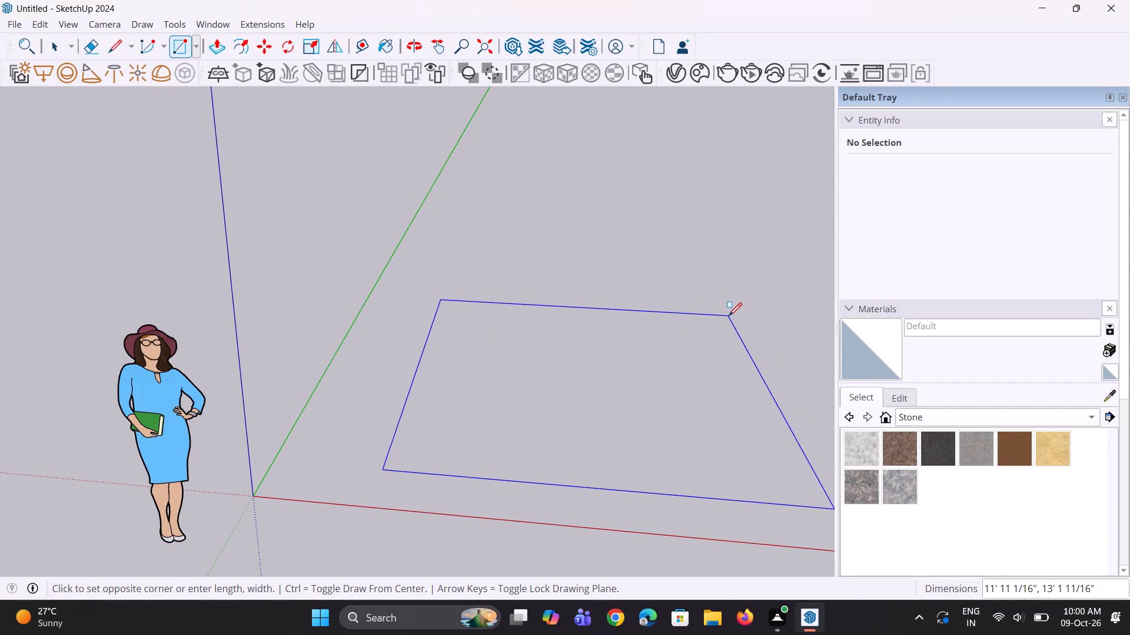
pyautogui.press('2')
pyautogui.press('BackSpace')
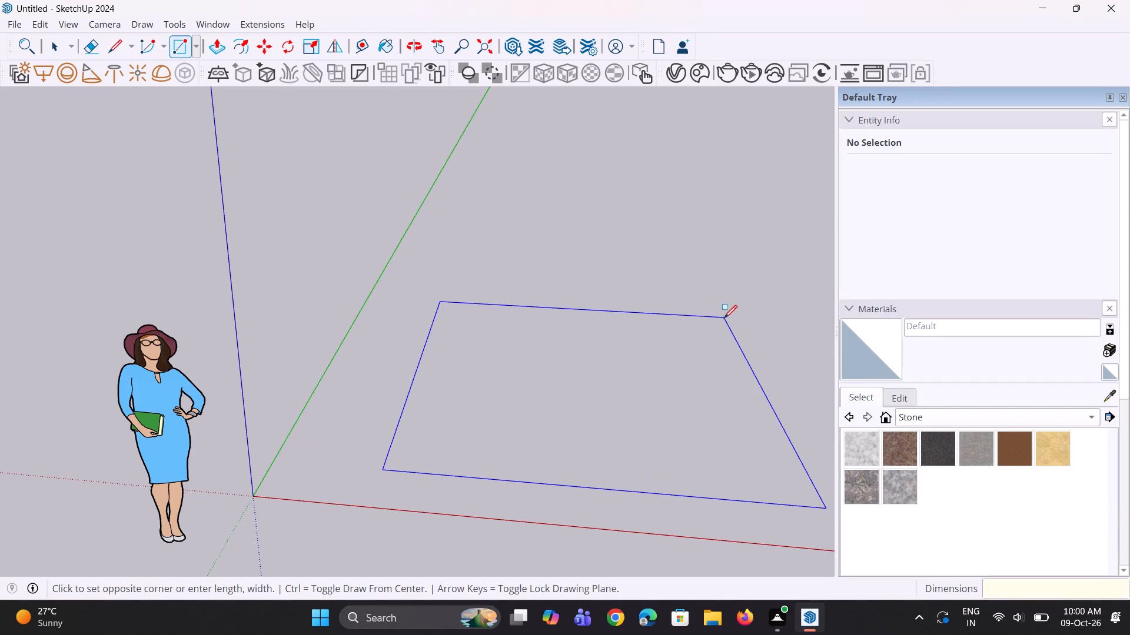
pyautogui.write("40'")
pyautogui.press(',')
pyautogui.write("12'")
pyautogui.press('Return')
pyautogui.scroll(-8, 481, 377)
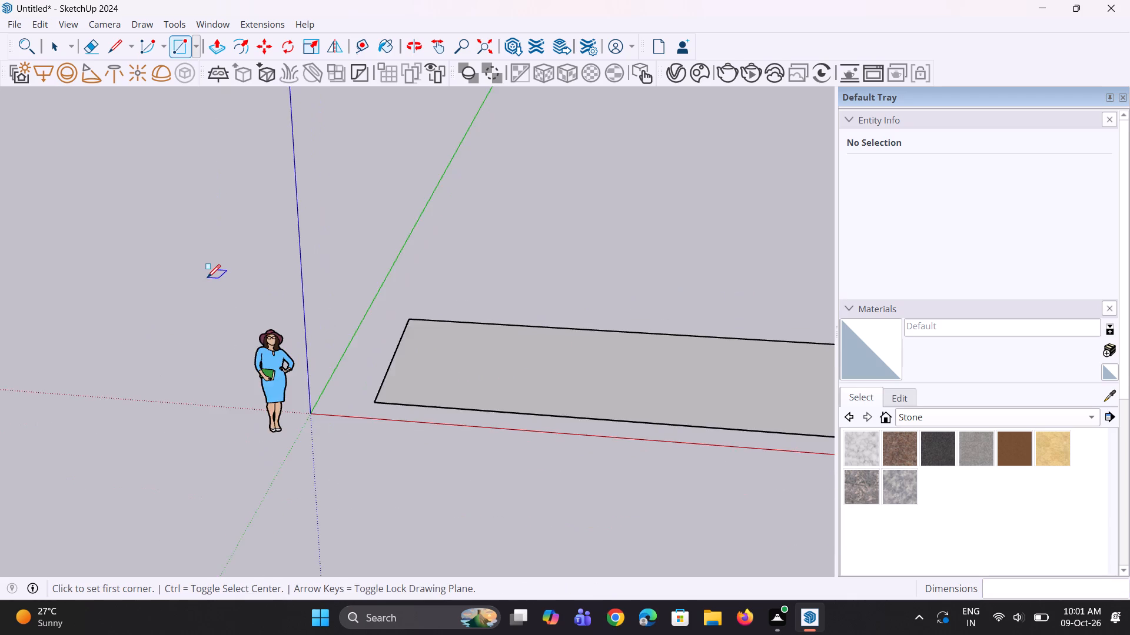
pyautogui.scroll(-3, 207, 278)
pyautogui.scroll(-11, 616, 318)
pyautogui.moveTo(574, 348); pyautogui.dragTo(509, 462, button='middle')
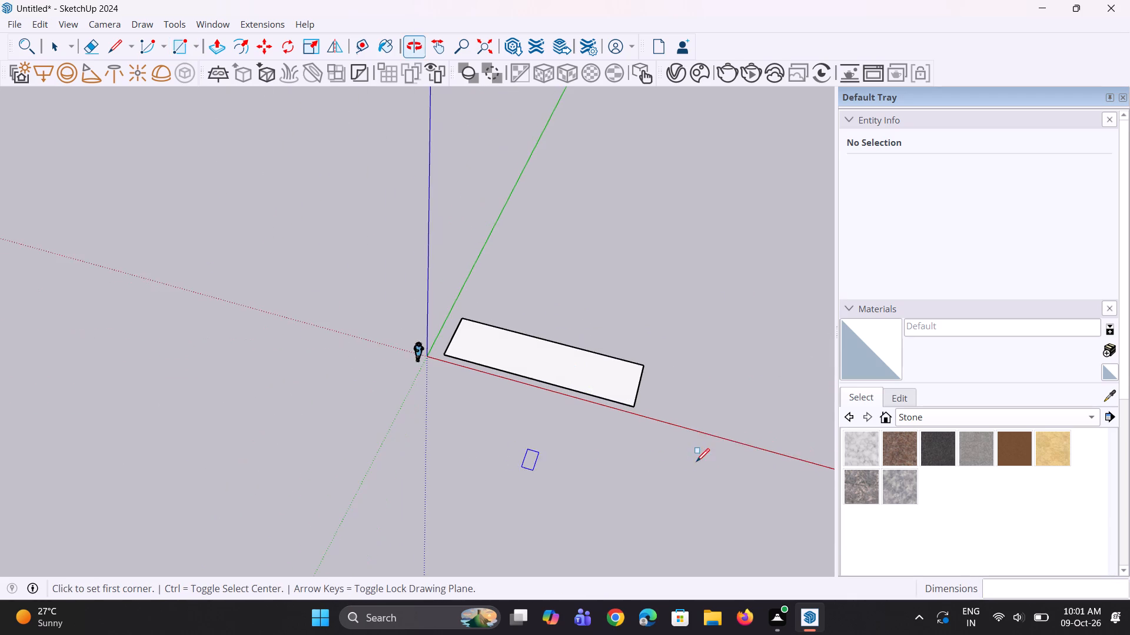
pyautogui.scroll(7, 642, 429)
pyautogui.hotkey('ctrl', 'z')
# Draw a 30' by 35' rectangle on the ground plane near the origin, behind the red axis.
pyautogui.scroll(-3, 490, 440)
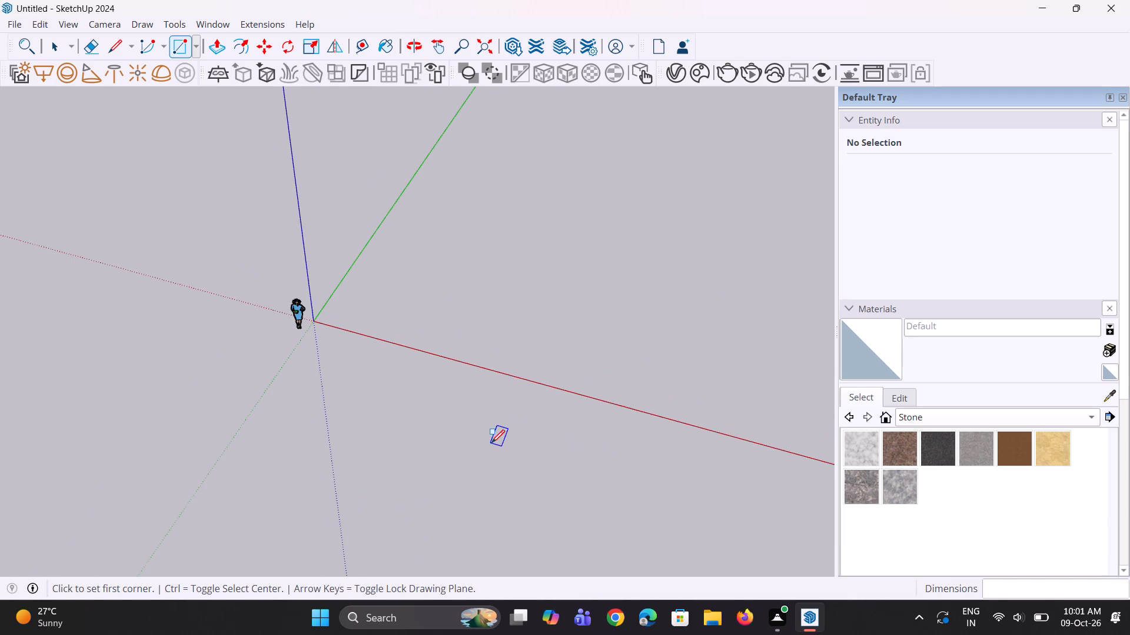
pyautogui.moveTo(460, 326); pyautogui.dragTo(473, 335)
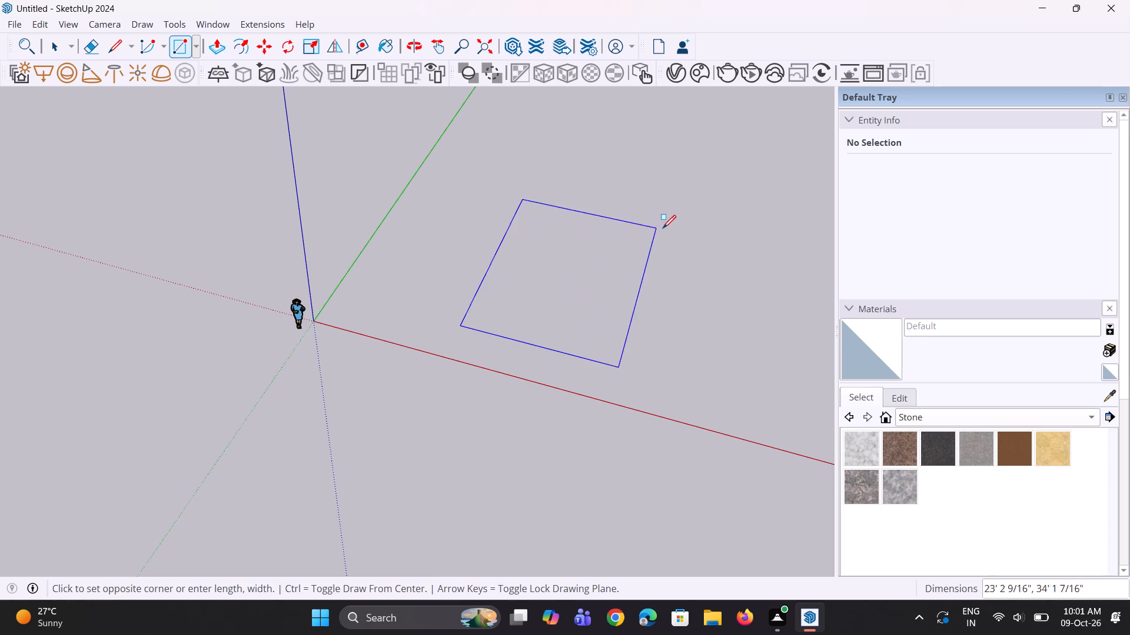
pyautogui.write("30'")
pyautogui.press(',')
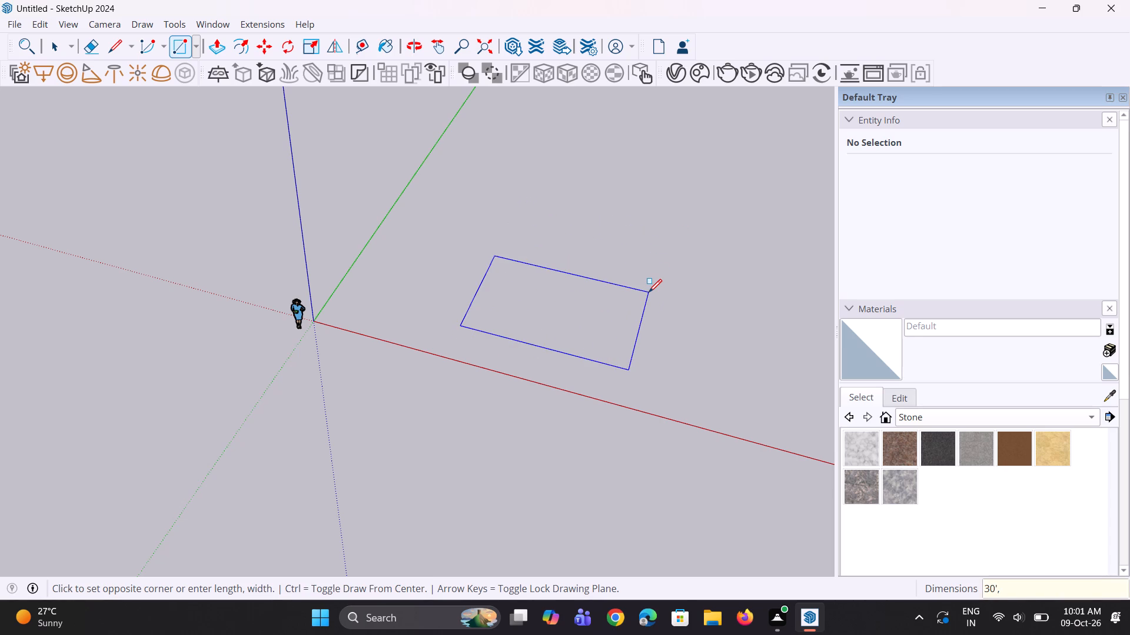
pyautogui.write('36')
pyautogui.press('BackSpace')
pyautogui.write("5'")
pyautogui.press('Return')
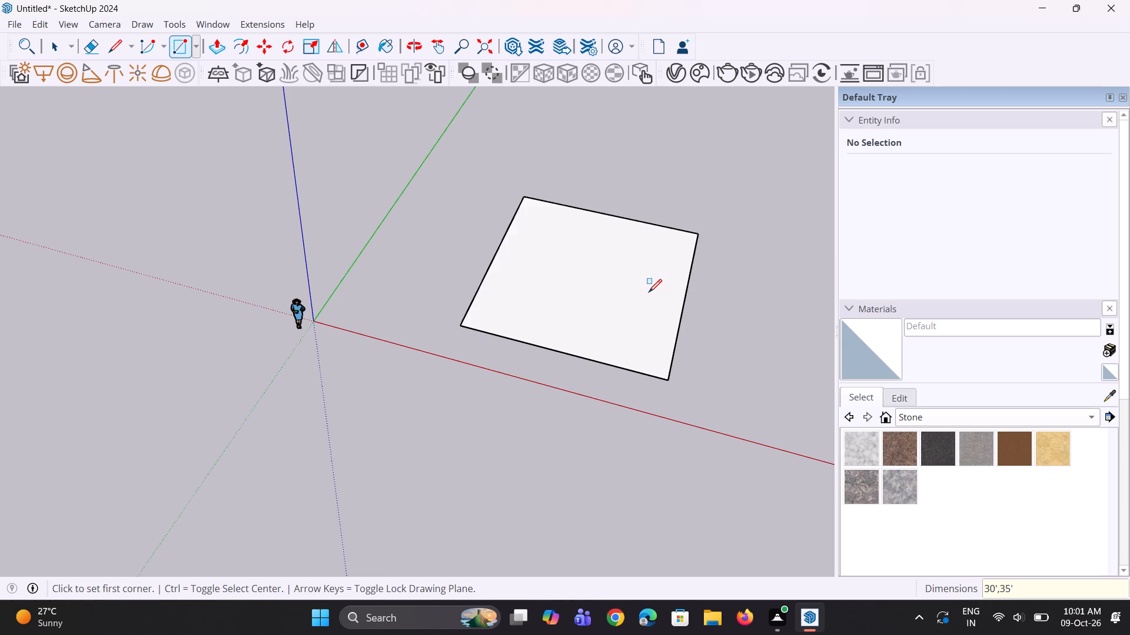
# Push/Pull the 30' by 35' rectangle up 10' into a solid block.
pyautogui.scroll(-4, 593, 165)
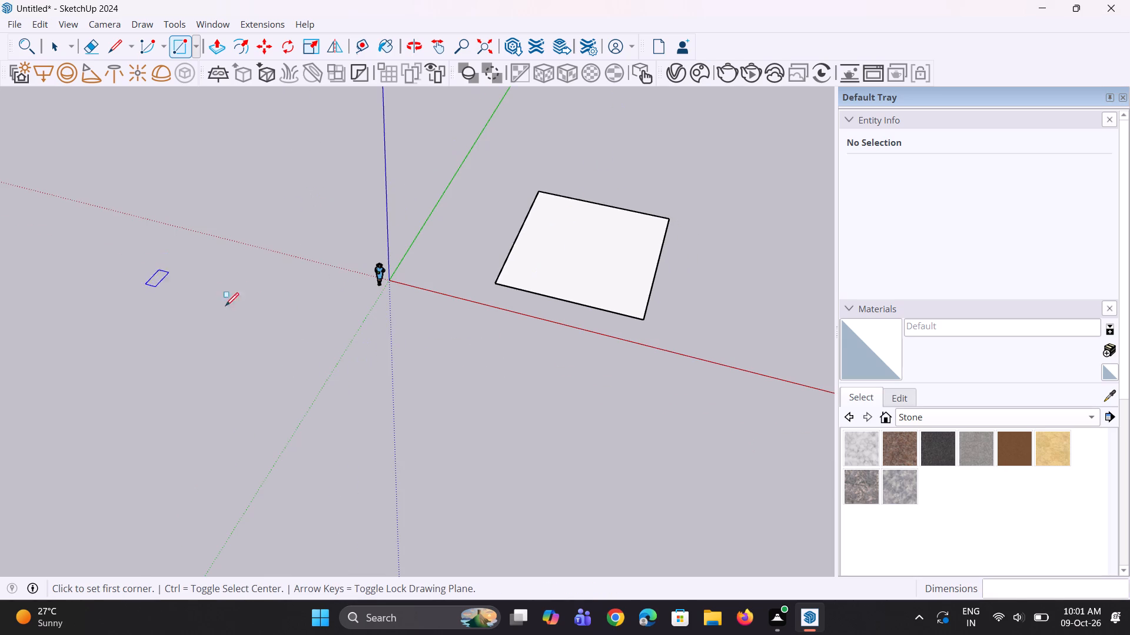
pyautogui.scroll(9, 619, 264)
pyautogui.moveTo(424, 466); pyautogui.dragTo(395, 411, button='middle')
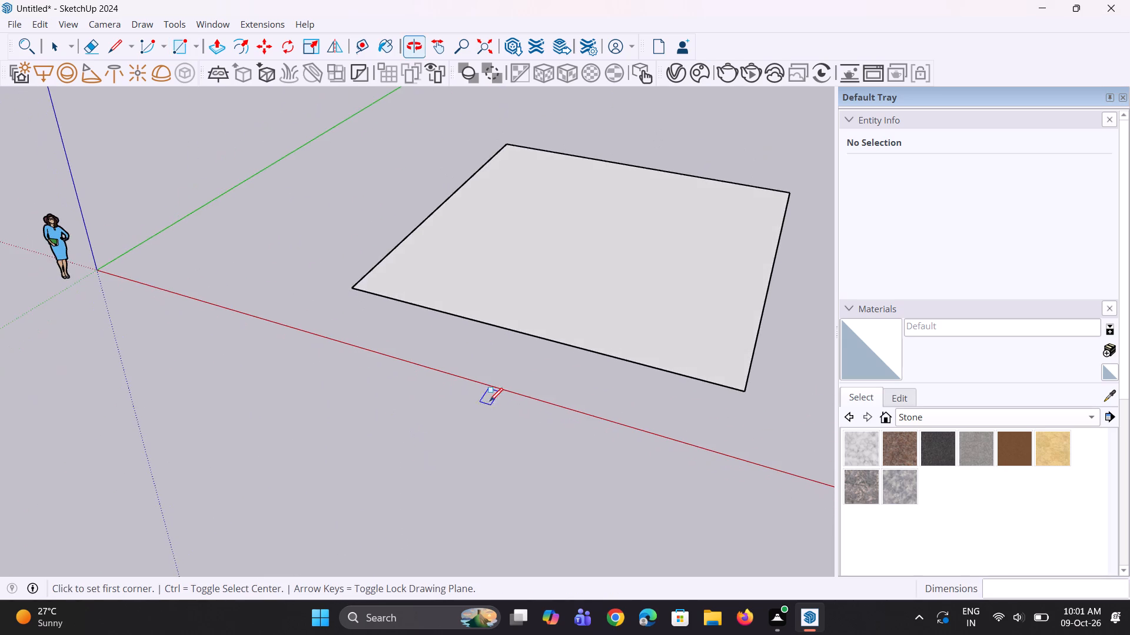
pyautogui.scroll(1, 490, 405)
pyautogui.scroll(-8, 484, 426)
pyautogui.moveTo(537, 256); pyautogui.dragTo(543, 210, button='middle')
pyautogui.scroll(3, 523, 289)
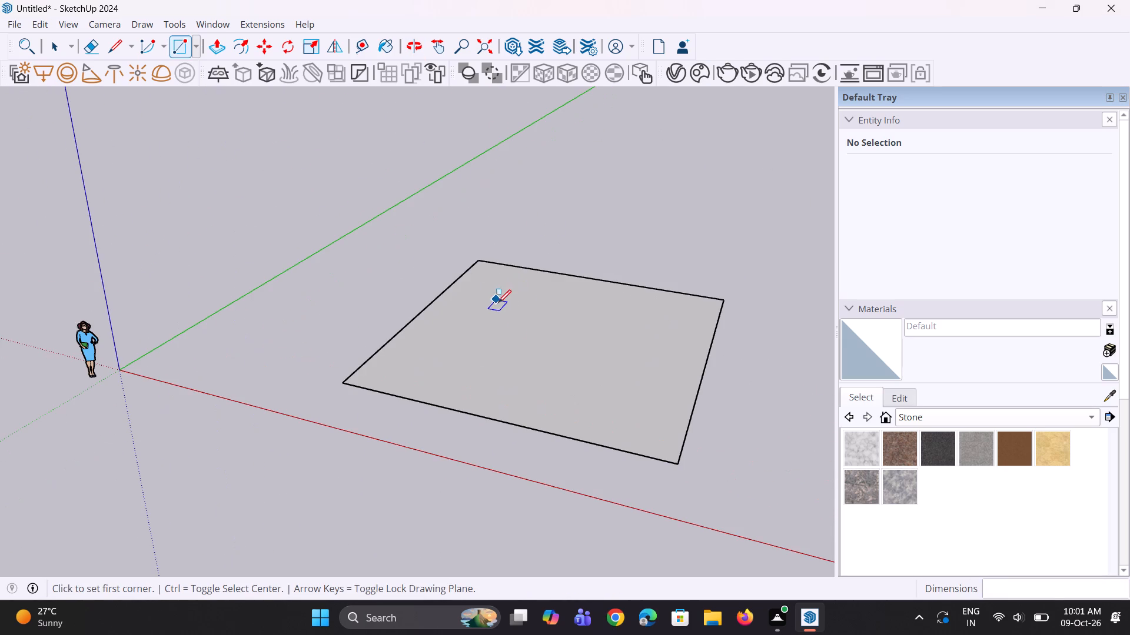
pyautogui.press('p')
pyautogui.click(527, 384)
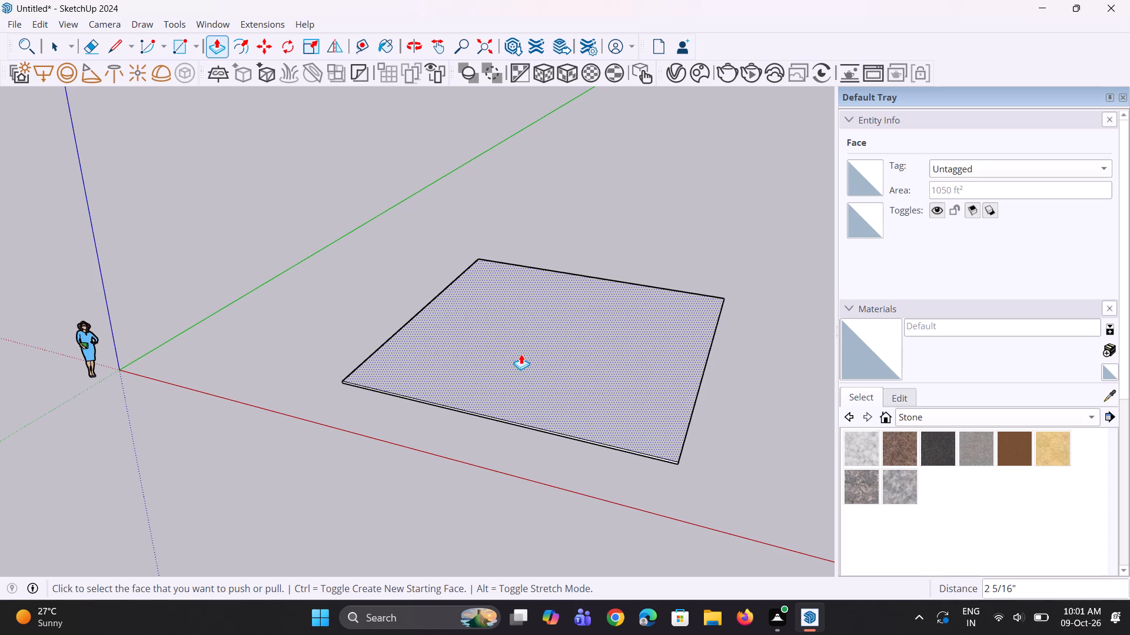
pyautogui.hotkey('ctrl', 'z')
pyautogui.click(521, 354)
pyautogui.write('10')
pyautogui.press("'")
pyautogui.press('Return')
# Push/Pull the block's top face up about 1' 6 3/4" from a new starting face to form a separate band.
pyautogui.scroll(-5, 507, 395)
pyautogui.scroll(1, 503, 393)
pyautogui.moveTo(508, 388); pyautogui.dragTo(554, 344, button='middle')
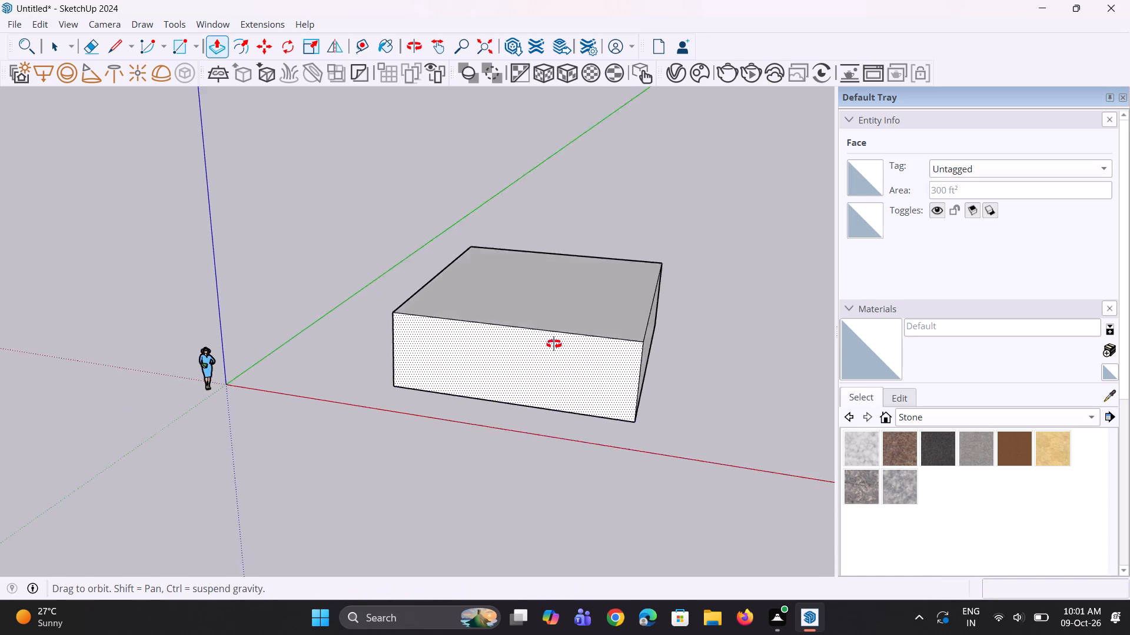
pyautogui.moveTo(554, 344); pyautogui.dragTo(548, 412, button='middle')
pyautogui.scroll(3, 542, 326)
pyautogui.click(542, 333)
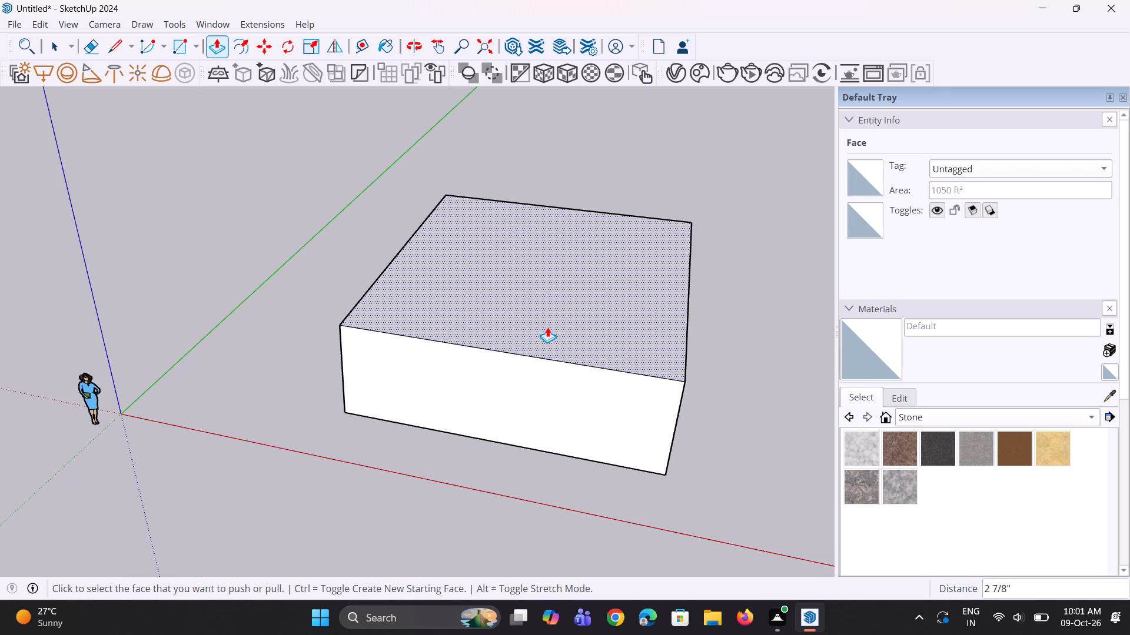
pyautogui.hotkey('ctrl', 'z')
pyautogui.click(543, 330)
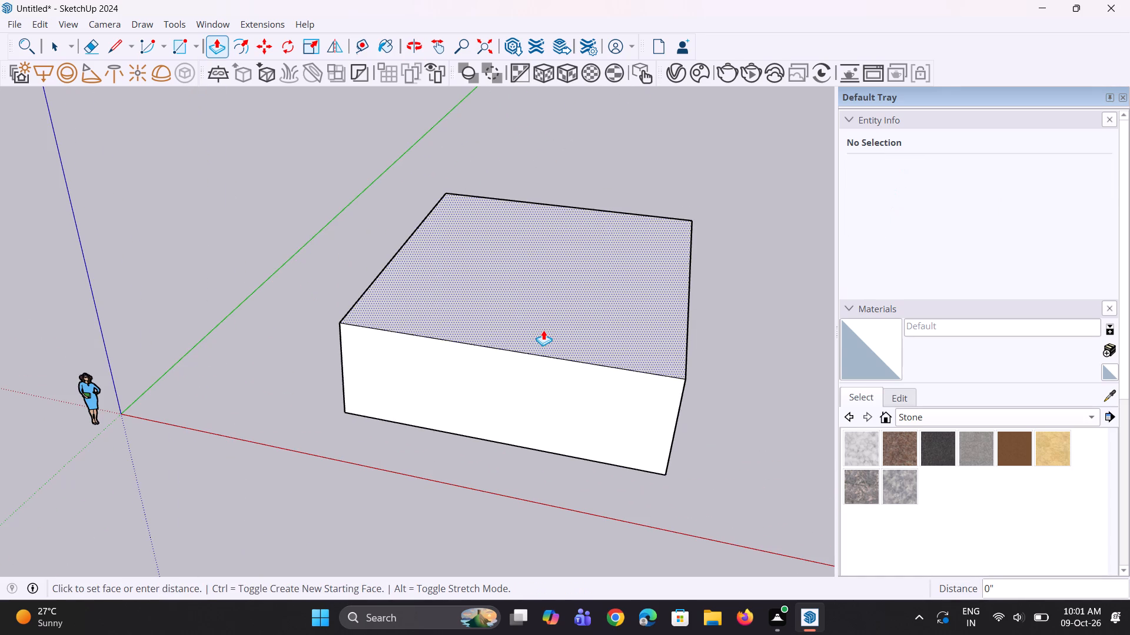
pyautogui.click(551, 315)
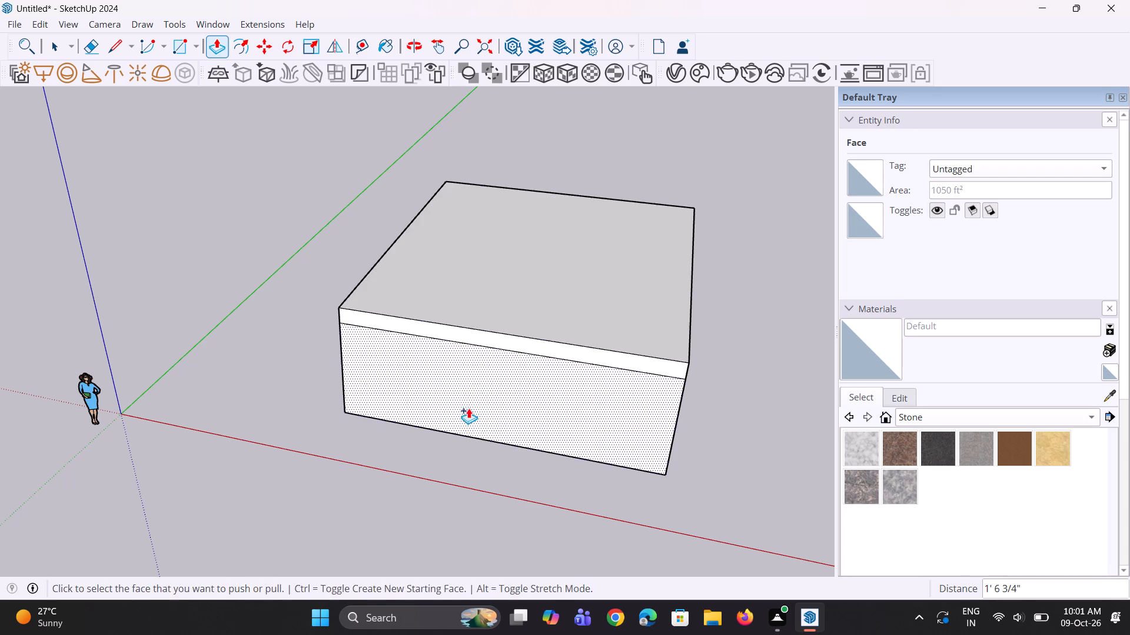
# Examine the block and its upper band from the front and near eye level.
pyautogui.moveTo(466, 411); pyautogui.dragTo(474, 372, button='middle')
pyautogui.scroll(6, 623, 312)
pyautogui.moveTo(588, 305); pyautogui.dragTo(576, 286, button='middle')
pyautogui.scroll(-3, 559, 300)
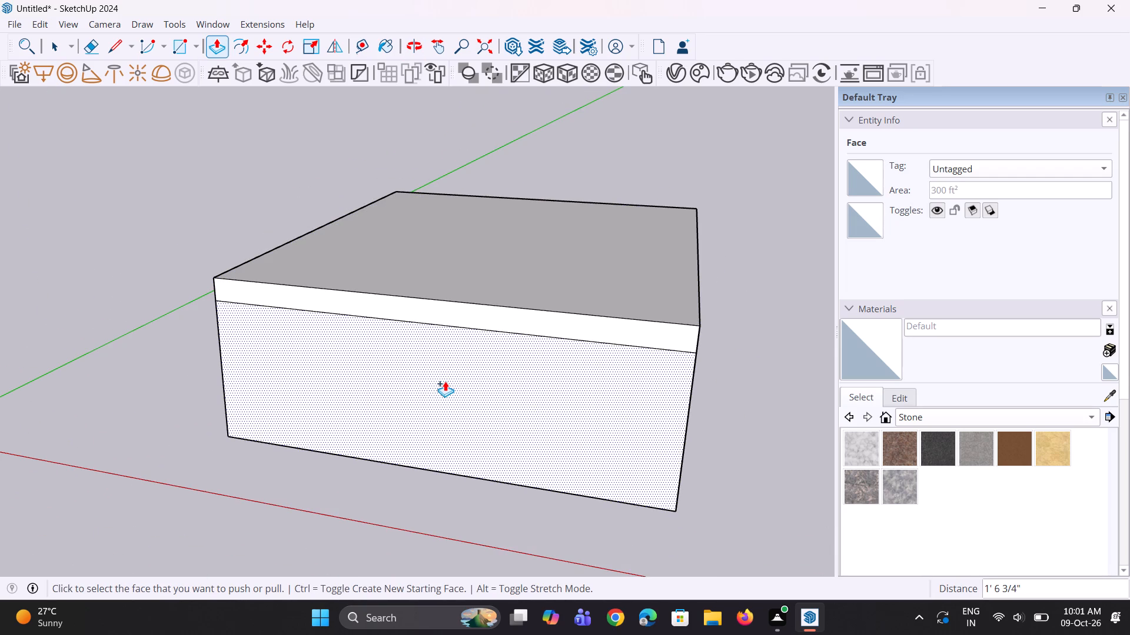
pyautogui.scroll(1, 268, 634)
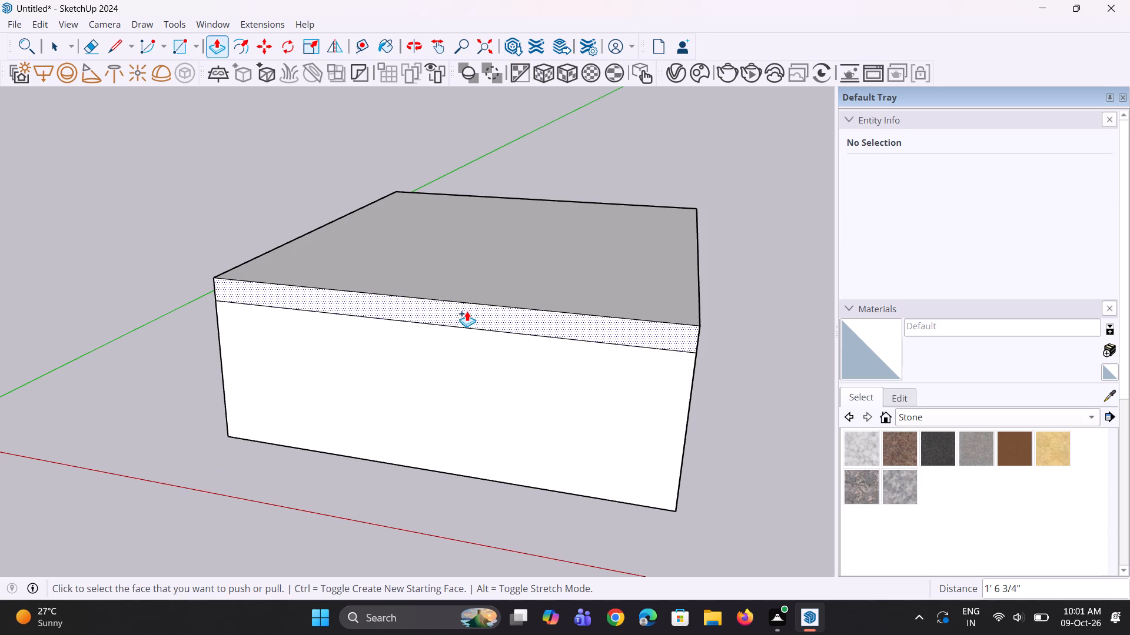
pyautogui.scroll(-7, 467, 311)
pyautogui.moveTo(428, 310); pyautogui.dragTo(500, 285, button='middle')
pyautogui.scroll(-9, 498, 290)
pyautogui.moveTo(474, 257); pyautogui.dragTo(478, 206, button='middle')
pyautogui.scroll(3, 454, 233)
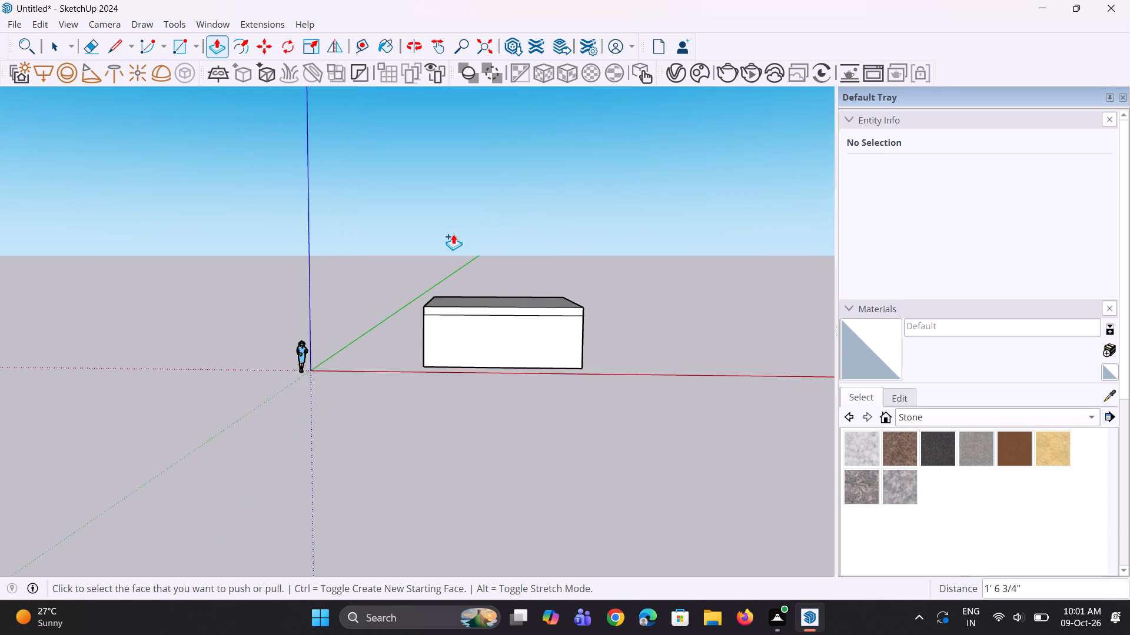
pyautogui.scroll(4, 453, 234)
pyautogui.moveTo(418, 326); pyautogui.dragTo(433, 306, button='middle')
pyautogui.scroll(5, 504, 264)
pyautogui.moveTo(508, 254); pyautogui.dragTo(513, 272, button='middle')
pyautogui.scroll(2, 414, 333)
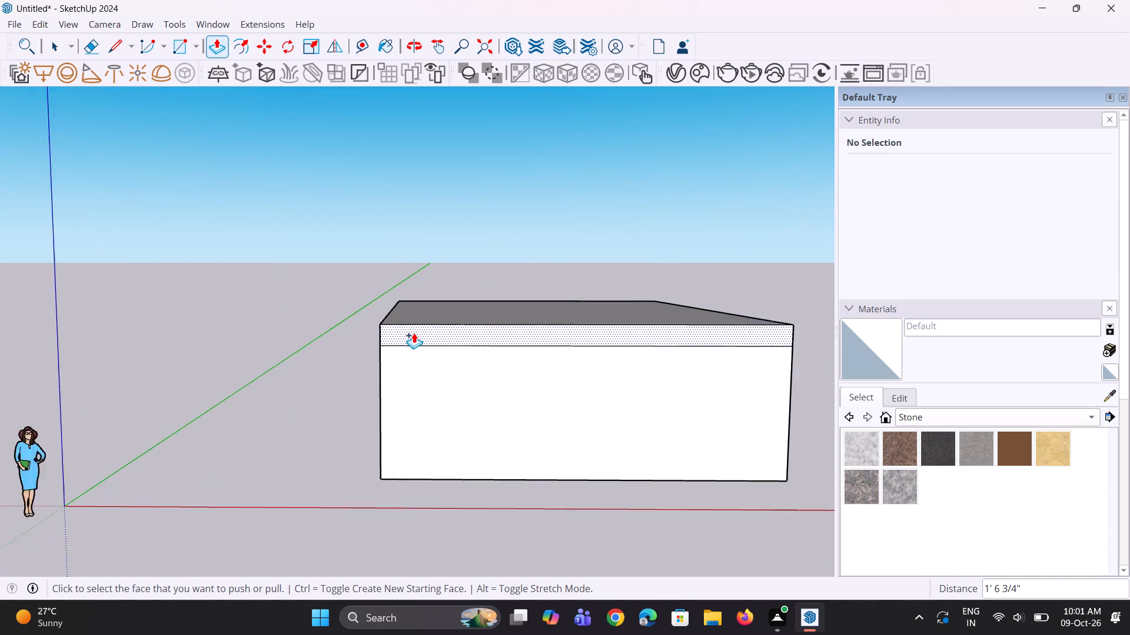
pyautogui.scroll(1, 414, 333)
pyautogui.scroll(-2, 410, 340)
pyautogui.middleClick(410, 340)
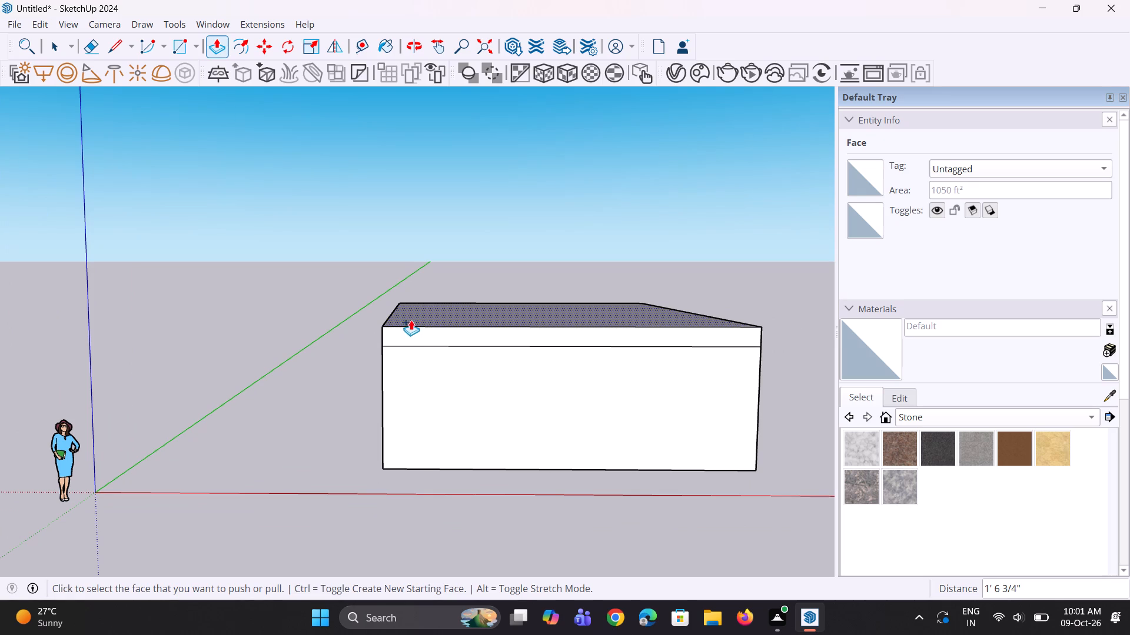
pyautogui.scroll(-1, 408, 326)
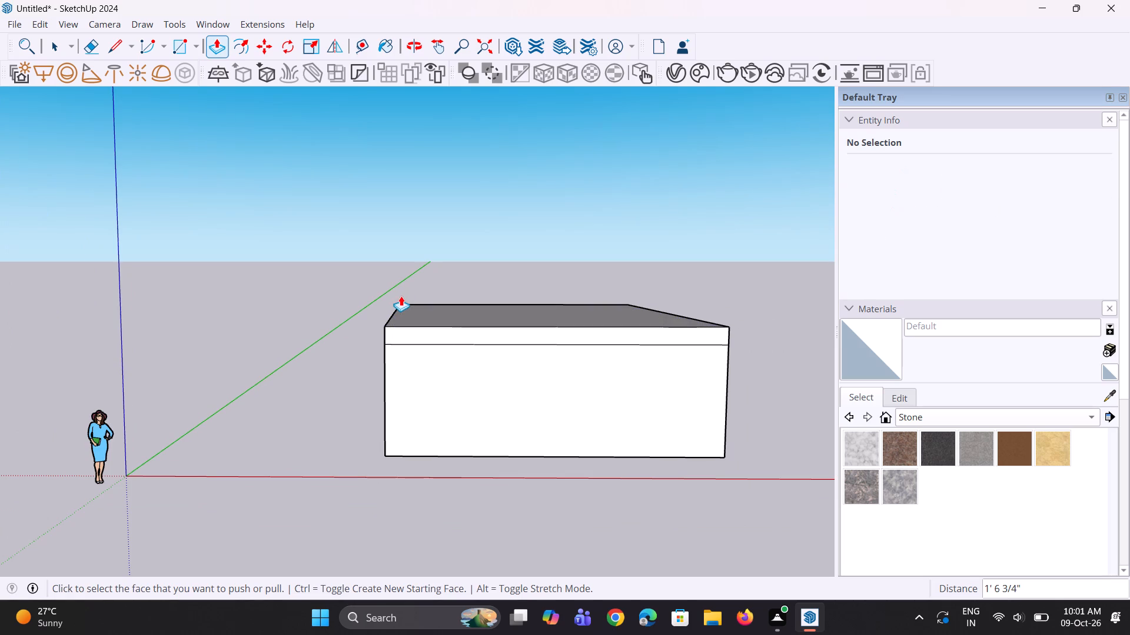
# Copy the entire block with its band straight up 11' 6 3/4", stacking it on the original as a second storey.
pyautogui.press('space')
pyautogui.press('space')
pyautogui.moveTo(388, 302); pyautogui.dragTo(408, 373, button='middle')
pyautogui.moveTo(361, 180); pyautogui.dragTo(581, 484)
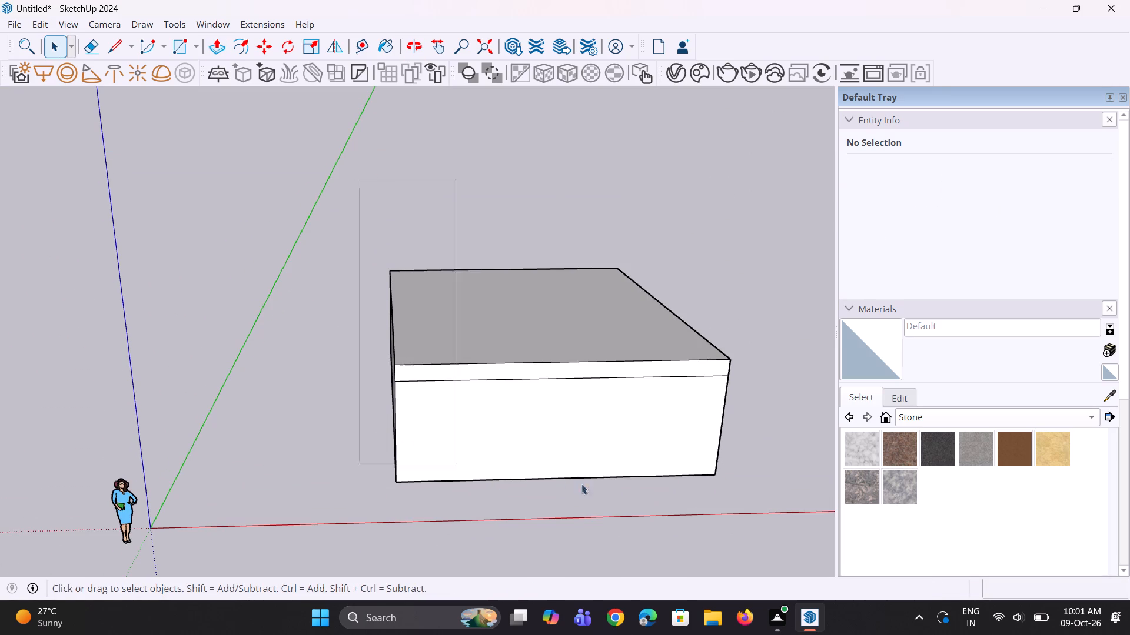
pyautogui.moveTo(581, 484); pyautogui.dragTo(766, 534)
pyautogui.moveTo(759, 532); pyautogui.dragTo(693, 458, button='middle')
pyautogui.press('m')
pyautogui.click(707, 457)
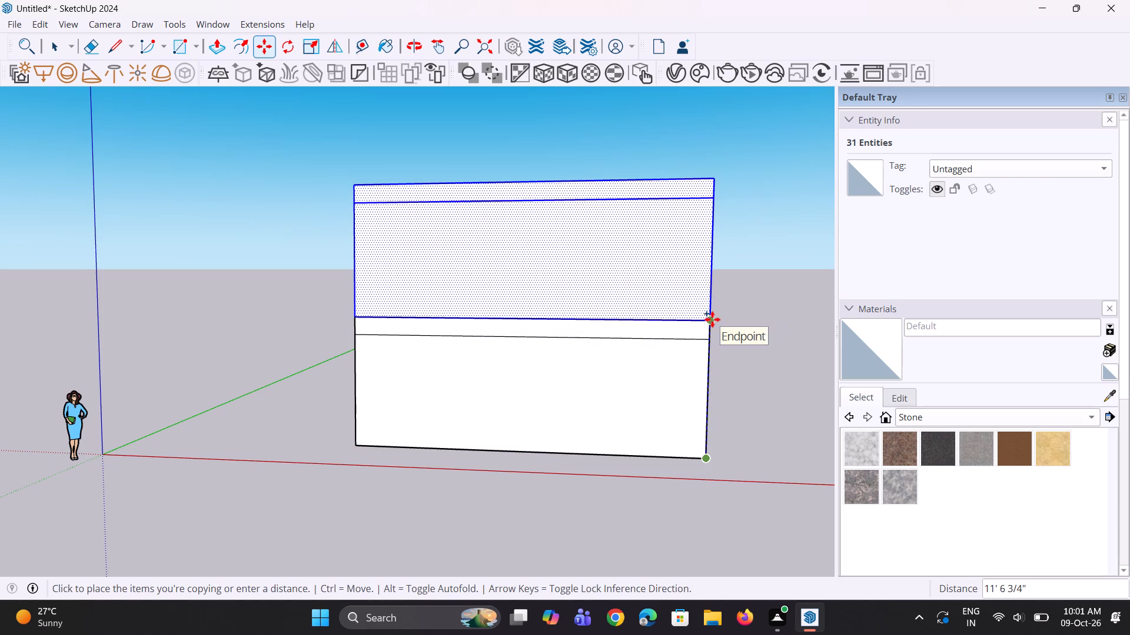
pyautogui.click(712, 319)
pyautogui.scroll(-5, 638, 410)
pyautogui.moveTo(627, 428); pyautogui.dragTo(650, 415, button='middle')
pyautogui.press('space')
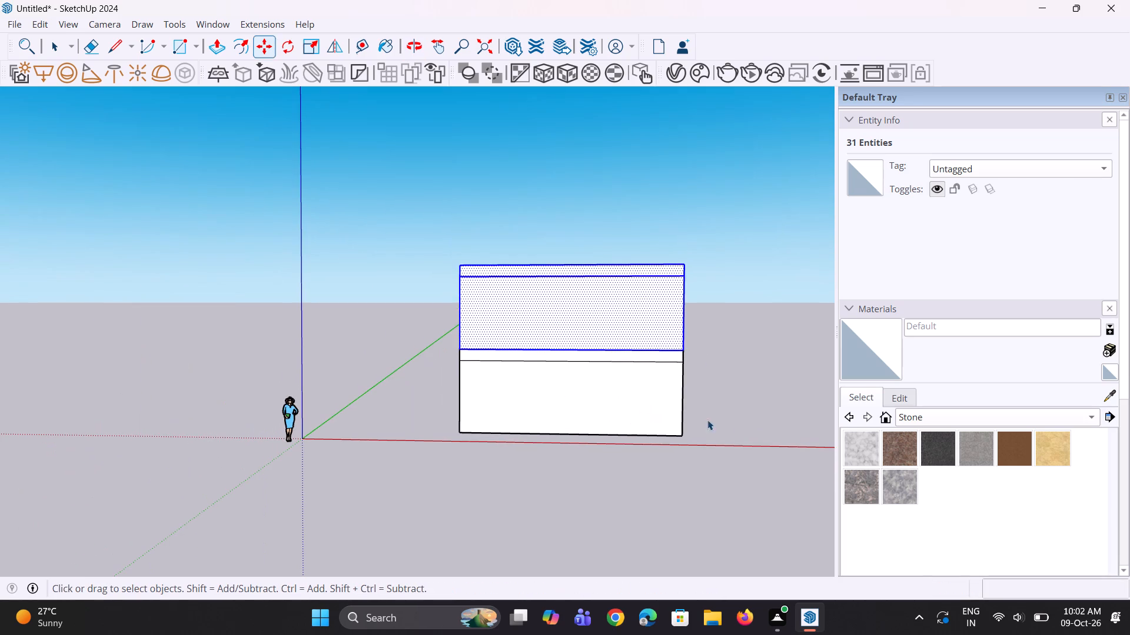
pyautogui.press('space')
pyautogui.click(762, 422)
# Examine the stacked two-storey block's front face, floor bands and flat top from several angles.
pyautogui.moveTo(563, 432); pyautogui.dragTo(566, 450, button='middle')
pyautogui.scroll(-4, 457, 402)
pyautogui.moveTo(456, 410); pyautogui.dragTo(458, 418, button='middle')
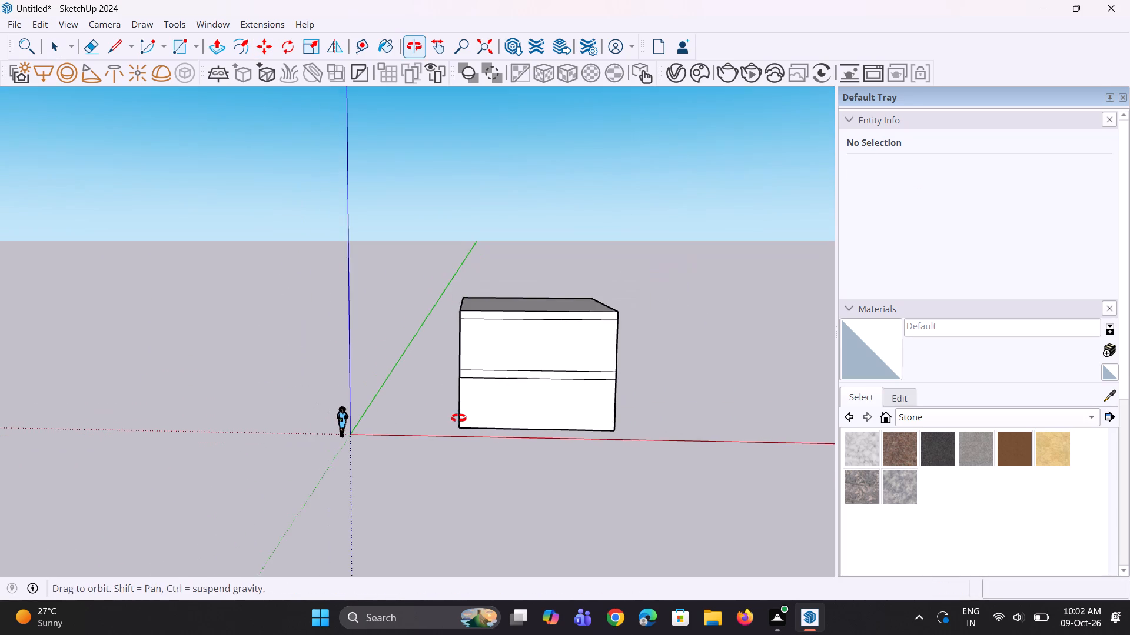
pyautogui.moveTo(458, 418); pyautogui.dragTo(463, 408, button='middle')
pyautogui.scroll(7, 501, 243)
pyautogui.moveTo(450, 405); pyautogui.dragTo(444, 382, button='middle')
pyautogui.scroll(1, 444, 382)
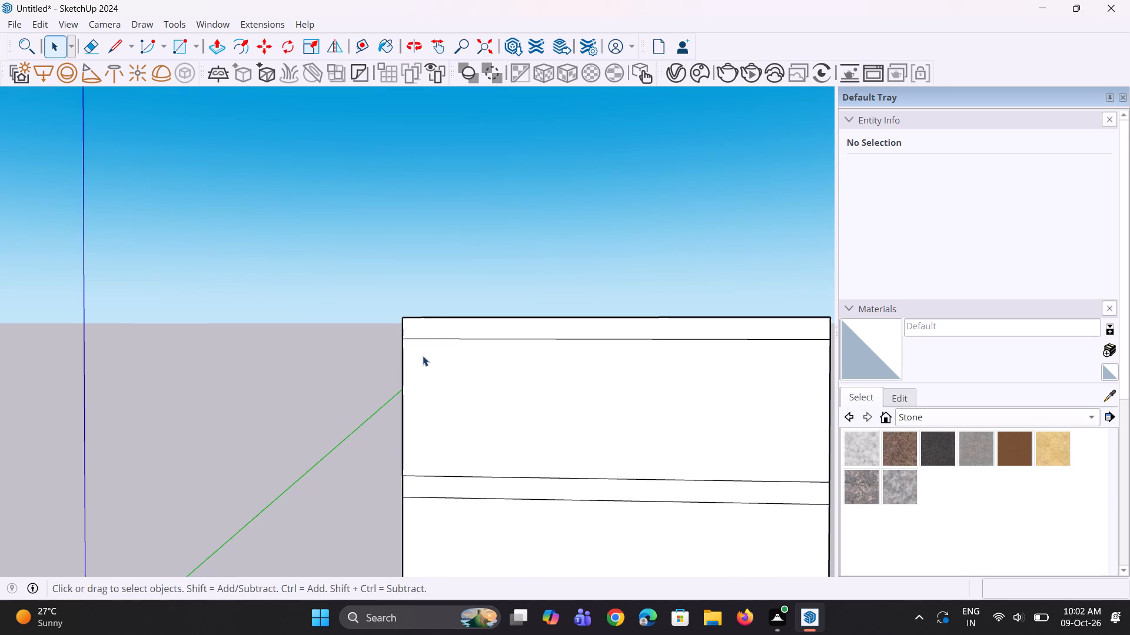
pyautogui.scroll(-5, 420, 356)
pyautogui.moveTo(415, 381); pyautogui.dragTo(432, 394, button='middle')
pyautogui.scroll(-3, 431, 396)
pyautogui.moveTo(426, 480); pyautogui.dragTo(426, 466, button='middle')
pyautogui.scroll(3, 438, 507)
pyautogui.moveTo(438, 507); pyautogui.dragTo(419, 501, button='middle')
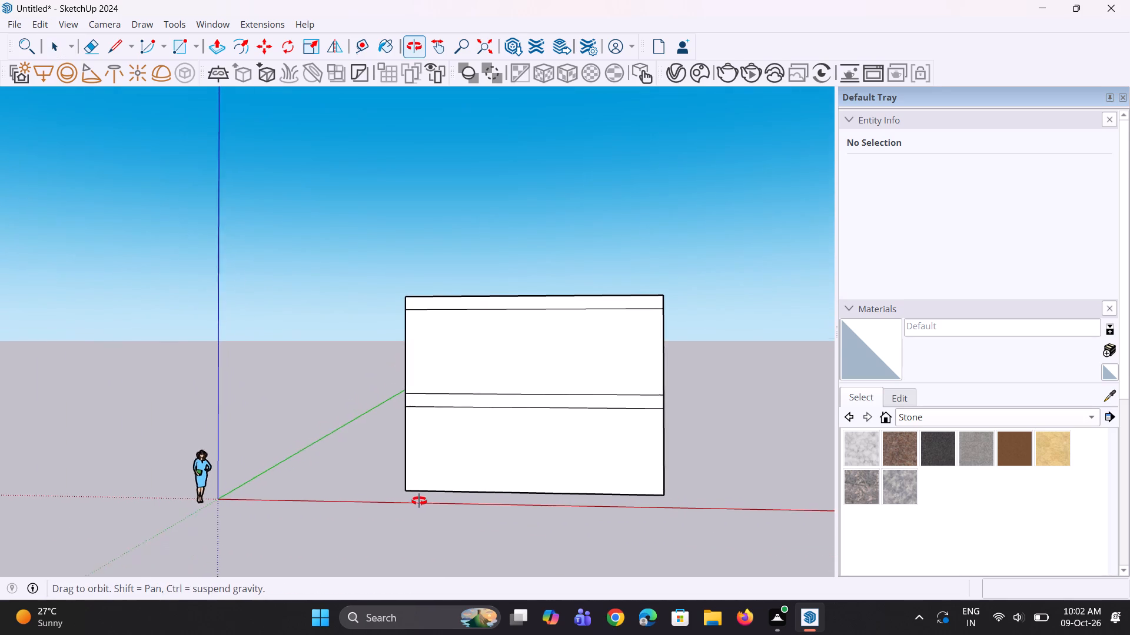
pyautogui.moveTo(419, 501); pyautogui.dragTo(424, 503, button='middle')
pyautogui.moveTo(487, 466); pyautogui.dragTo(495, 483, button='middle')
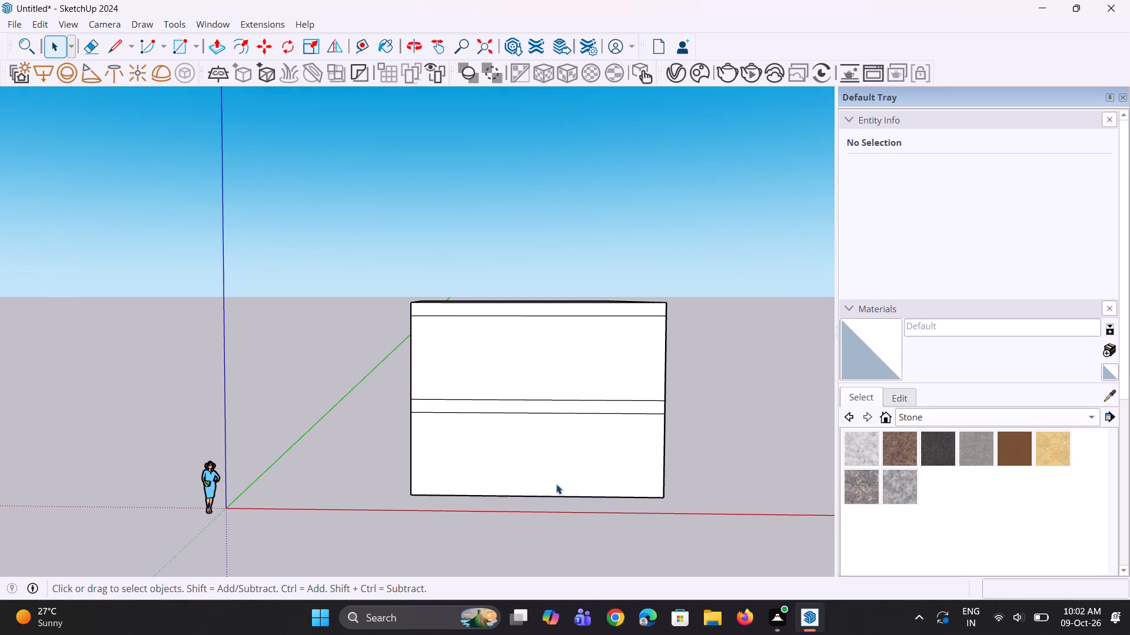
pyautogui.scroll(-2, 552, 483)
pyautogui.moveTo(534, 471); pyautogui.dragTo(542, 473, button='middle')
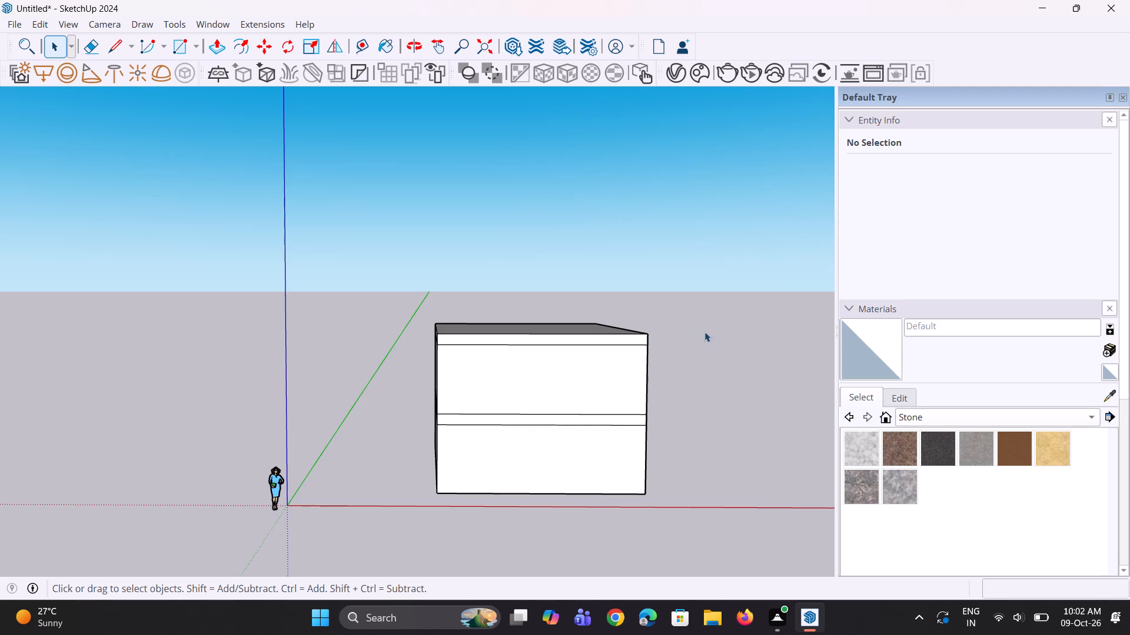
pyautogui.scroll(1, 693, 275)
pyautogui.moveTo(649, 292); pyautogui.dragTo(632, 298, button='middle')
pyautogui.scroll(2, 537, 359)
pyautogui.moveTo(437, 348); pyautogui.dragTo(449, 347, button='middle')
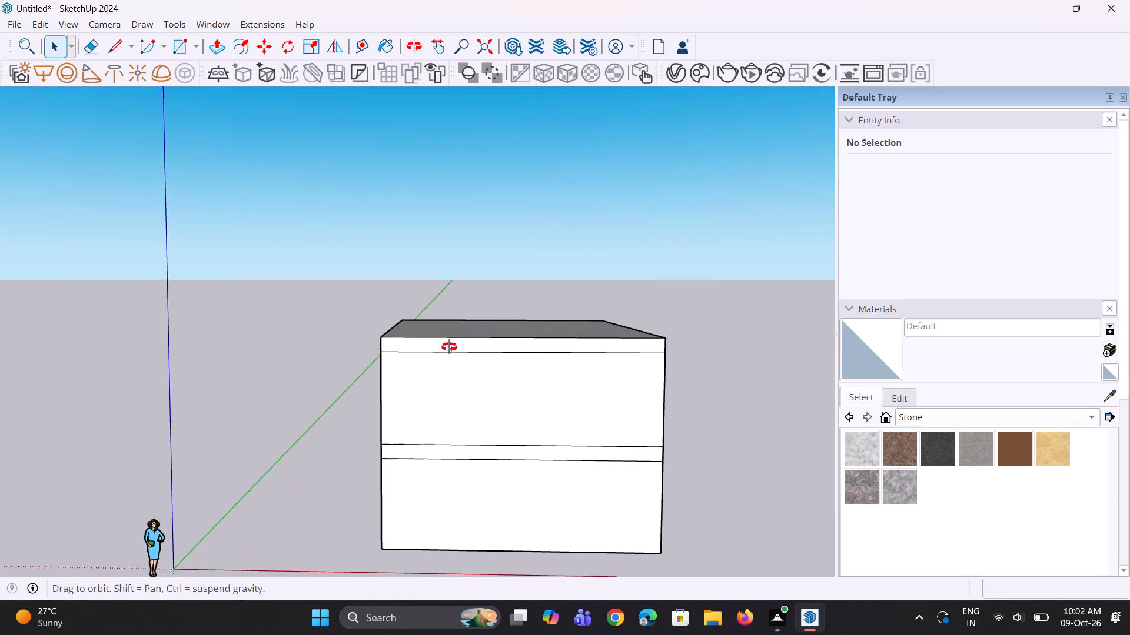
pyautogui.moveTo(449, 347); pyautogui.dragTo(450, 347, button='middle')
pyautogui.moveTo(451, 380); pyautogui.dragTo(450, 496, button='middle')
pyautogui.scroll(2, 447, 453)
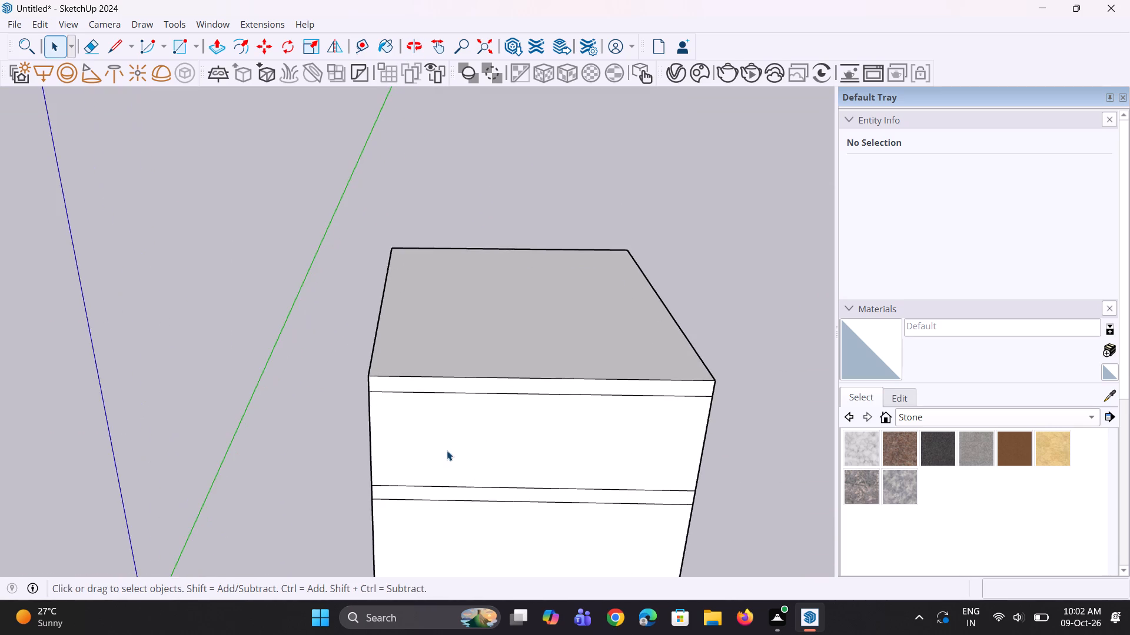
pyautogui.scroll(2, 446, 450)
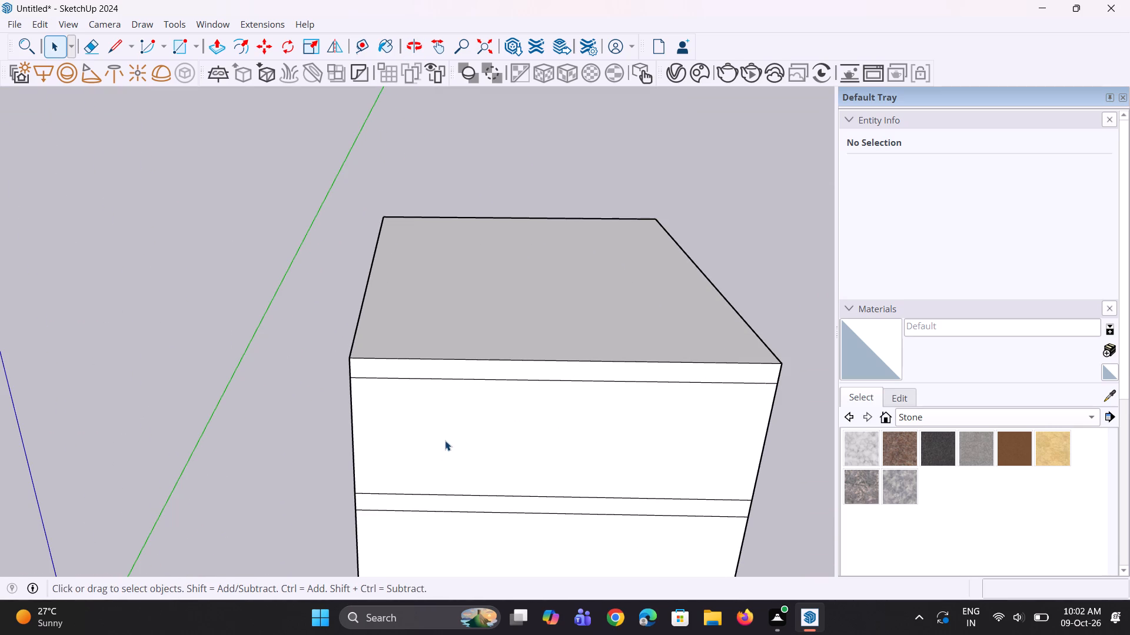
# Draw a vertical line of 1' 6 3/4" across the top band's front face, about 11' 2" from the block's front-left corner.
pyautogui.moveTo(445, 430); pyautogui.dragTo(442, 417, button='middle')
pyautogui.press('l')
pyautogui.scroll(2, 457, 384)
pyautogui.moveTo(464, 371); pyautogui.dragTo(463, 361, button='middle')
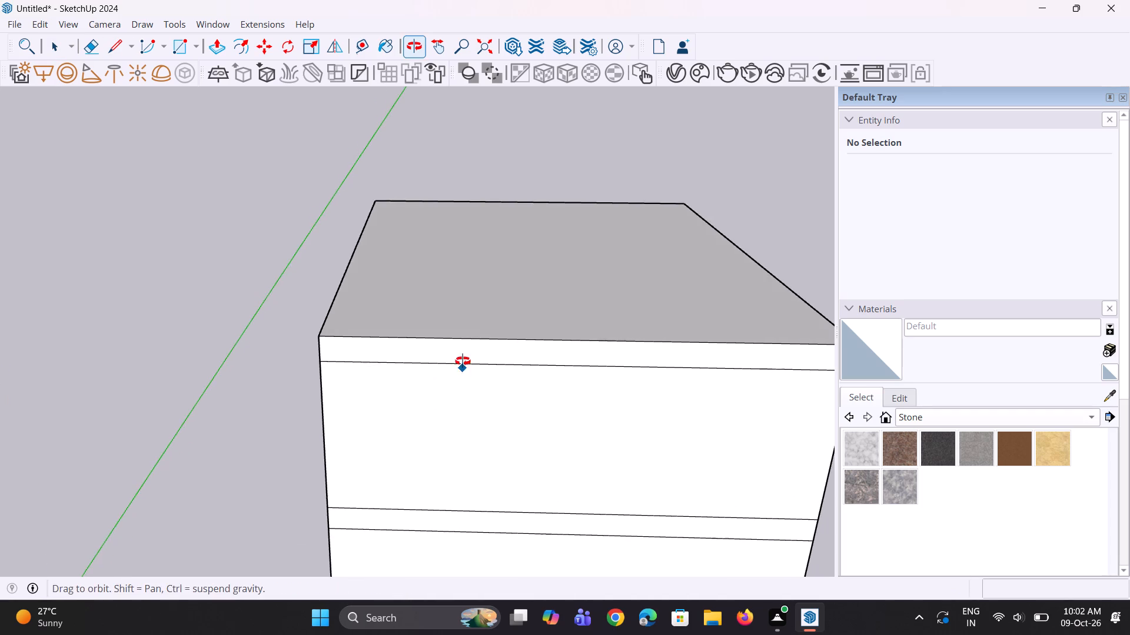
pyautogui.moveTo(463, 361); pyautogui.dragTo(463, 354, button='middle')
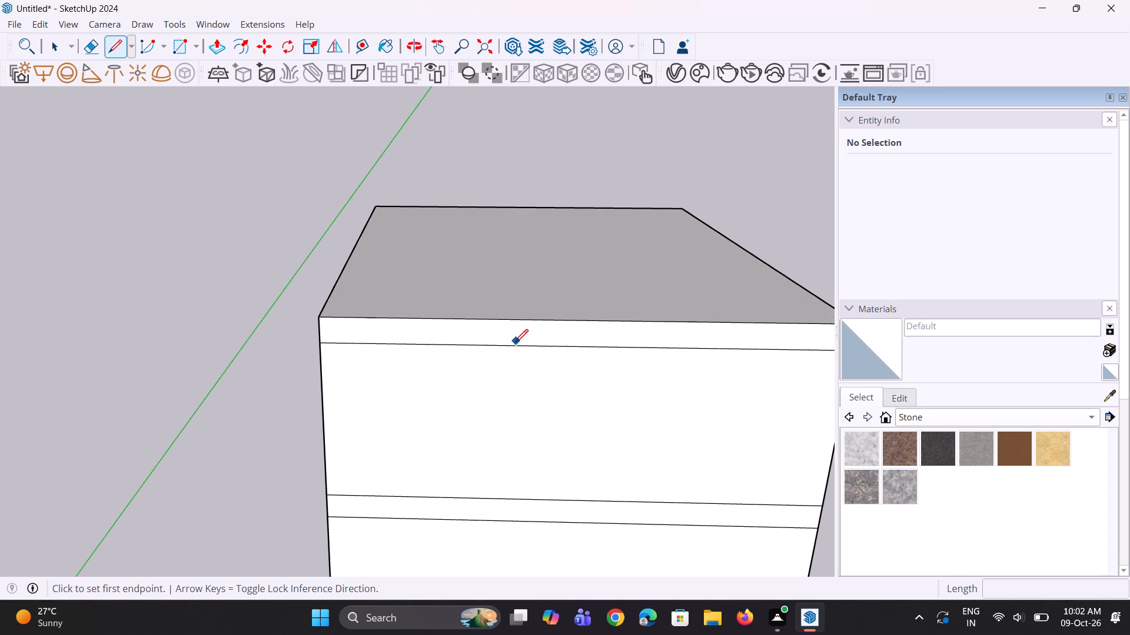
pyautogui.click(515, 342)
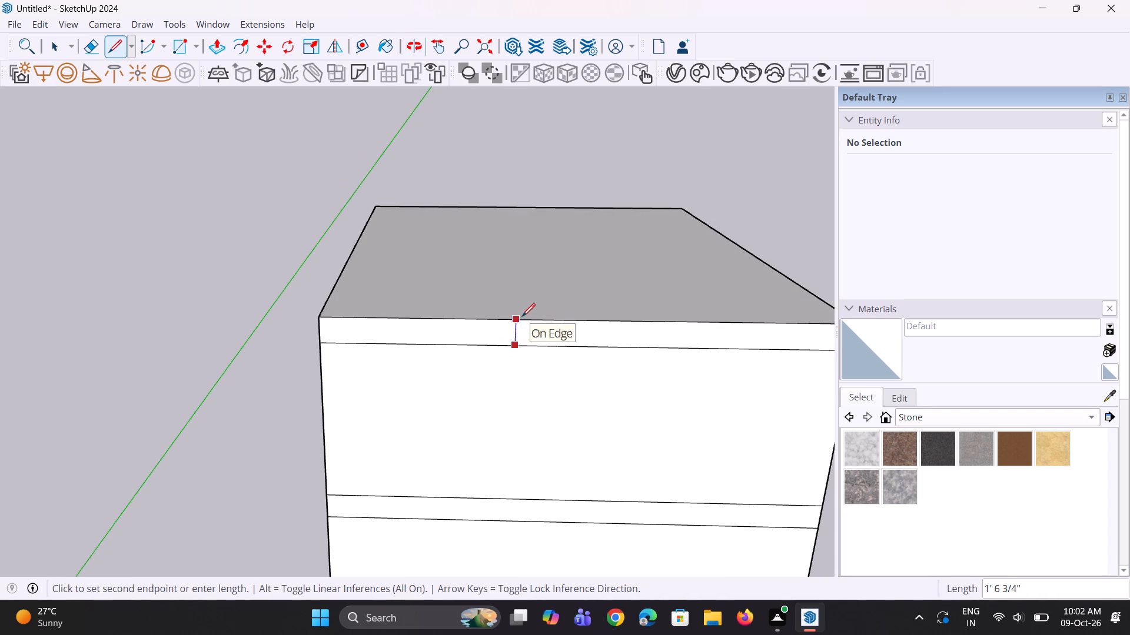
pyautogui.click(522, 316)
# Draw a line about 2' 4" long across the roof face, running back from the vertical line's upper end at the front edge.
pyautogui.moveTo(477, 357); pyautogui.dragTo(455, 410, button='middle')
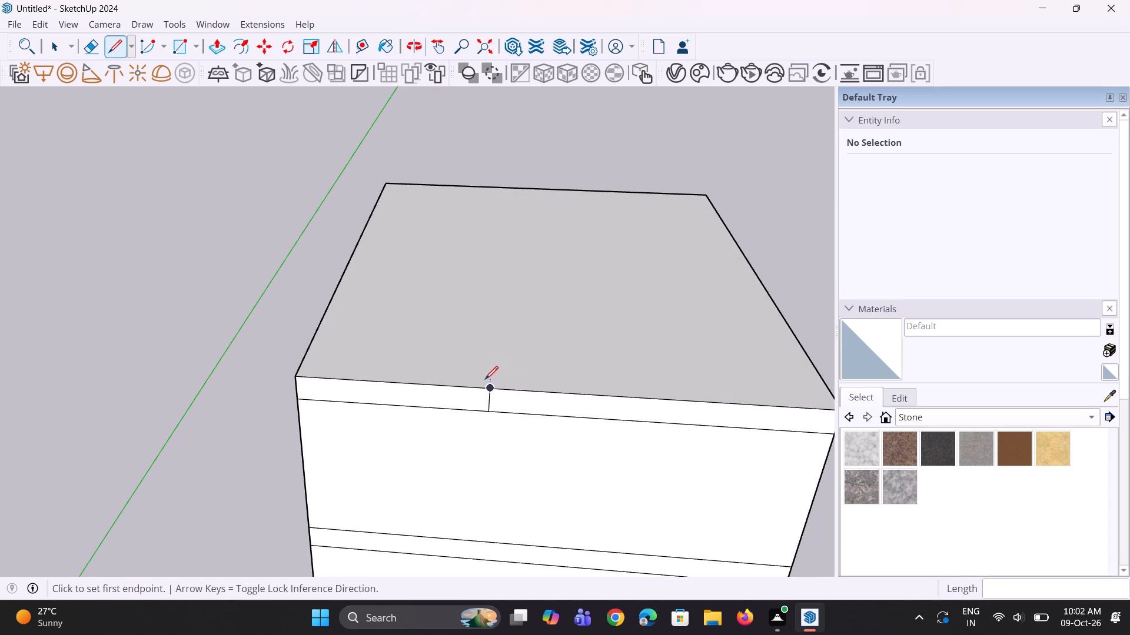
pyautogui.click(491, 387)
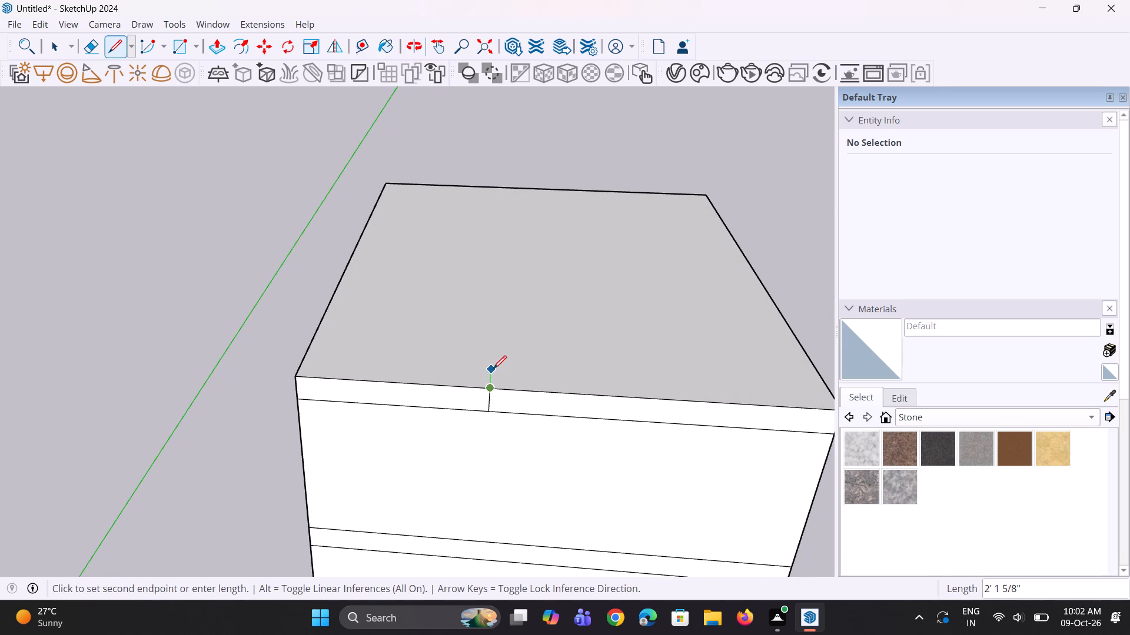
pyautogui.click(493, 367)
pyautogui.press('space')
# Copy the roof's front edge segment beside the corner 2' 4" back to the short line's end, outlining a narrow strip.
pyautogui.moveTo(479, 399); pyautogui.dragTo(417, 475, button='middle')
pyautogui.scroll(3, 406, 461)
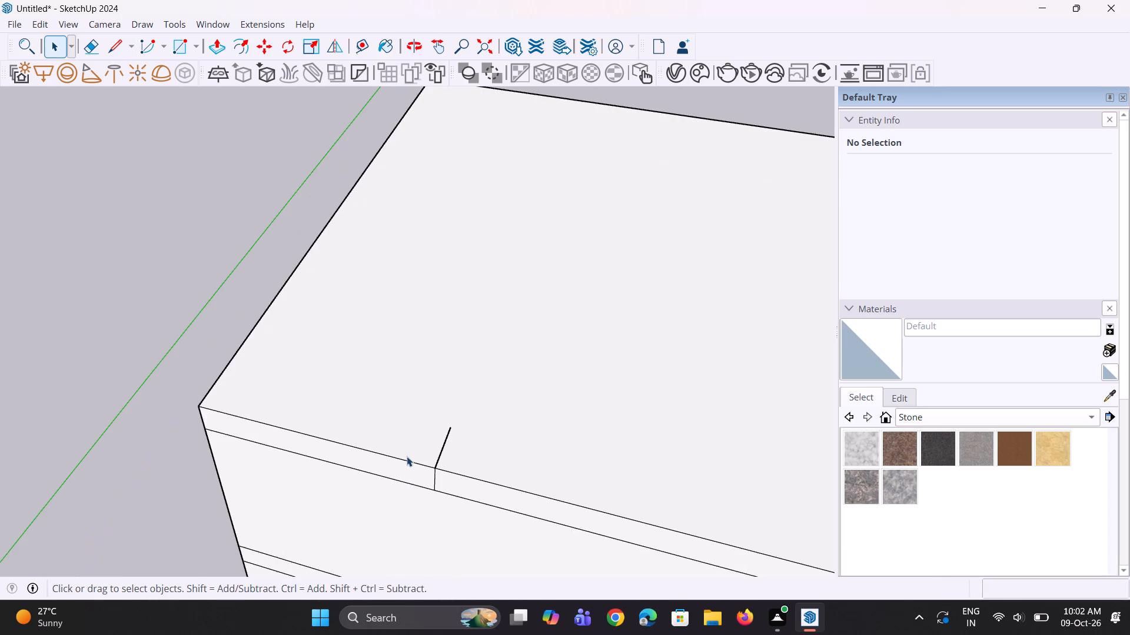
pyautogui.click(405, 459)
pyautogui.scroll(1, 411, 460)
pyautogui.press('m')
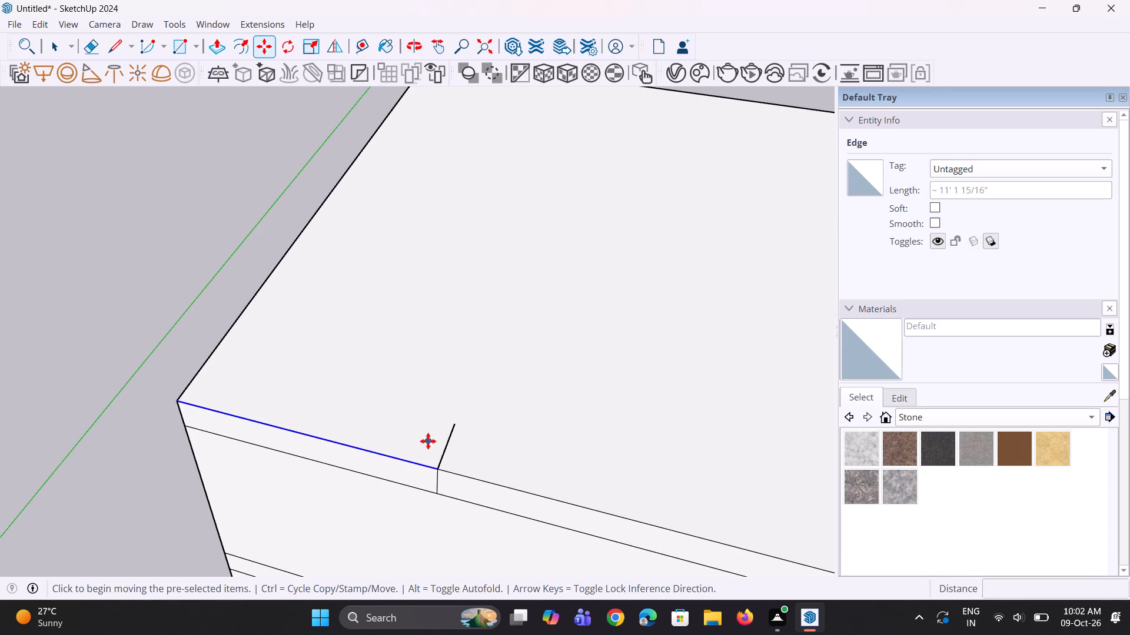
pyautogui.click(435, 464)
pyautogui.click(455, 432)
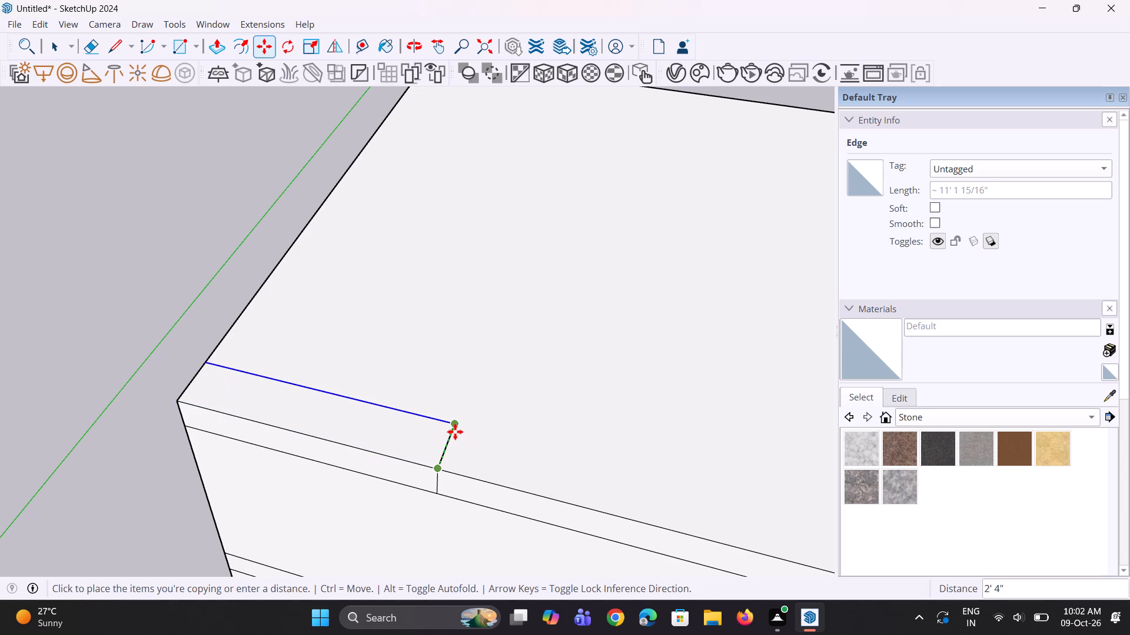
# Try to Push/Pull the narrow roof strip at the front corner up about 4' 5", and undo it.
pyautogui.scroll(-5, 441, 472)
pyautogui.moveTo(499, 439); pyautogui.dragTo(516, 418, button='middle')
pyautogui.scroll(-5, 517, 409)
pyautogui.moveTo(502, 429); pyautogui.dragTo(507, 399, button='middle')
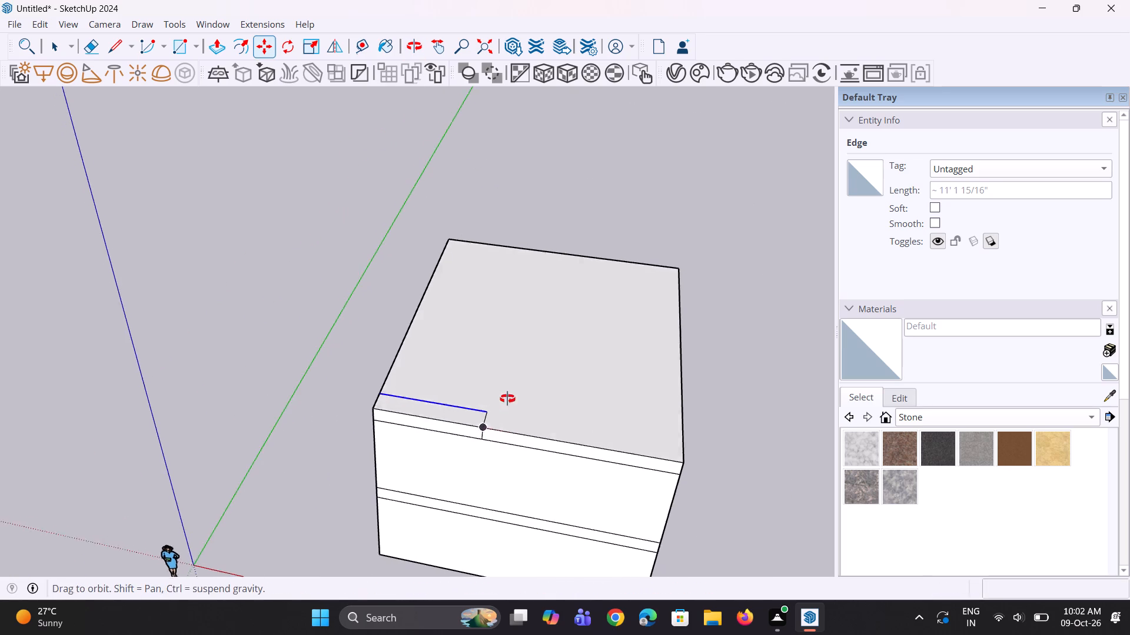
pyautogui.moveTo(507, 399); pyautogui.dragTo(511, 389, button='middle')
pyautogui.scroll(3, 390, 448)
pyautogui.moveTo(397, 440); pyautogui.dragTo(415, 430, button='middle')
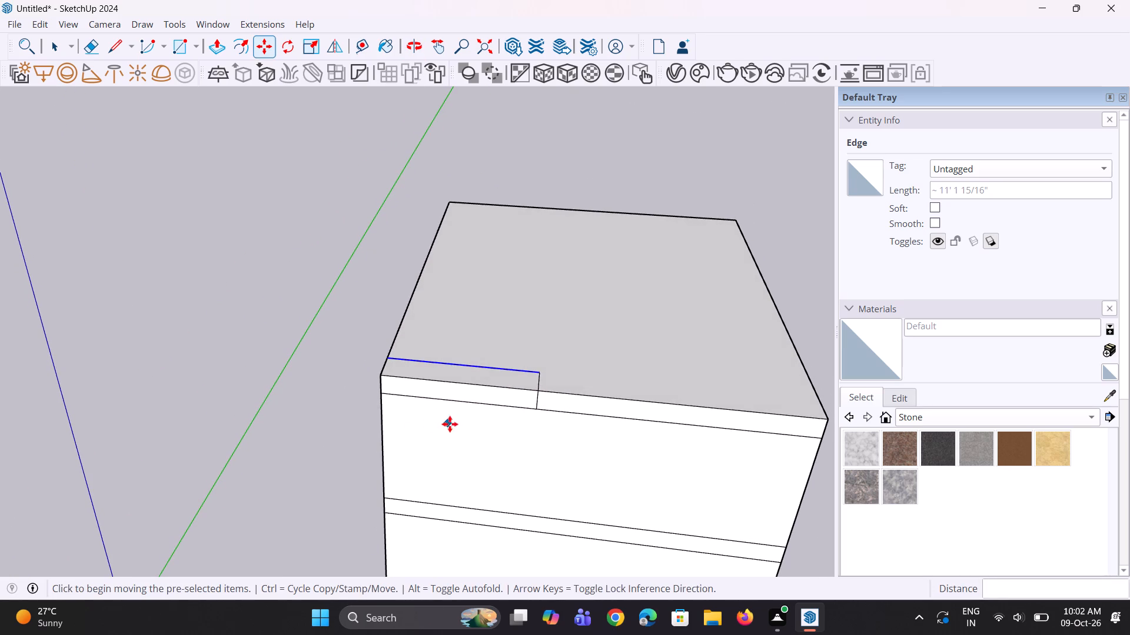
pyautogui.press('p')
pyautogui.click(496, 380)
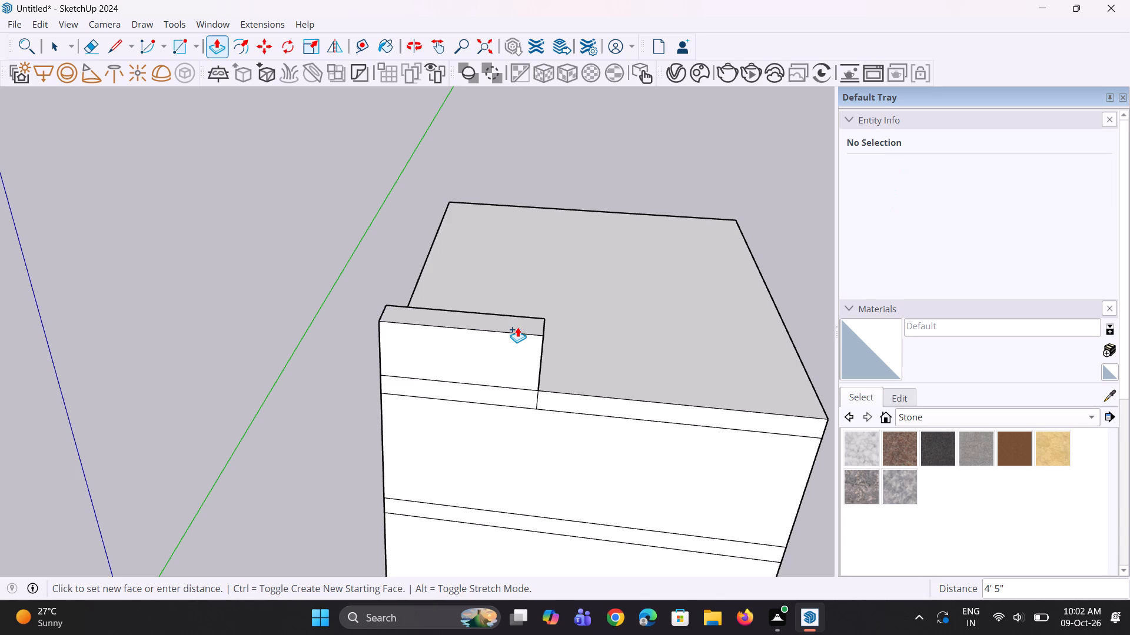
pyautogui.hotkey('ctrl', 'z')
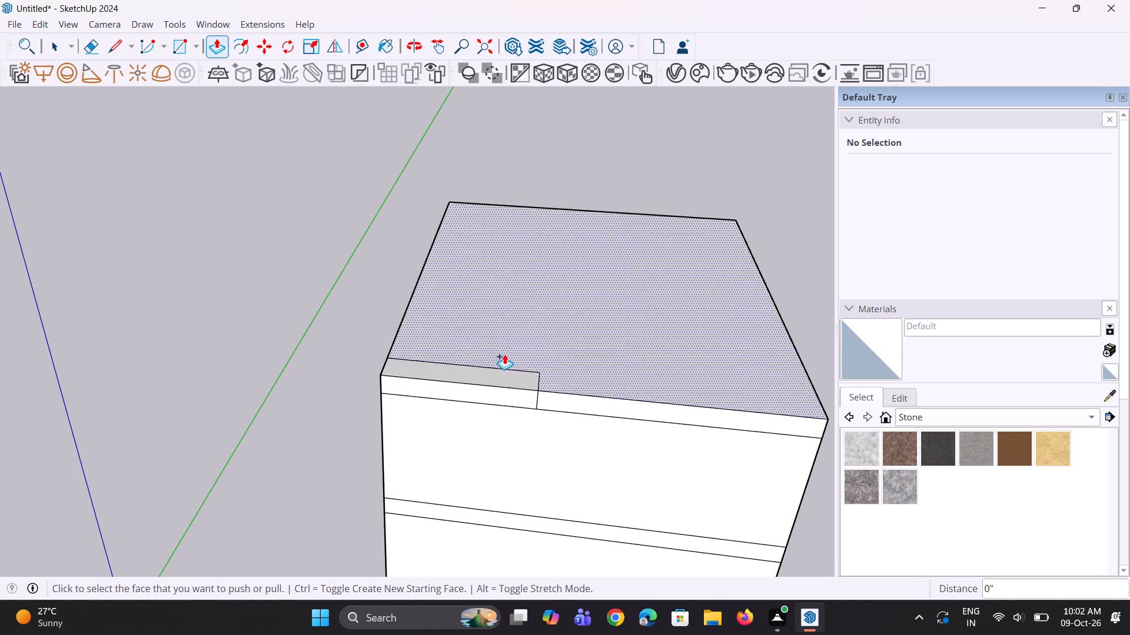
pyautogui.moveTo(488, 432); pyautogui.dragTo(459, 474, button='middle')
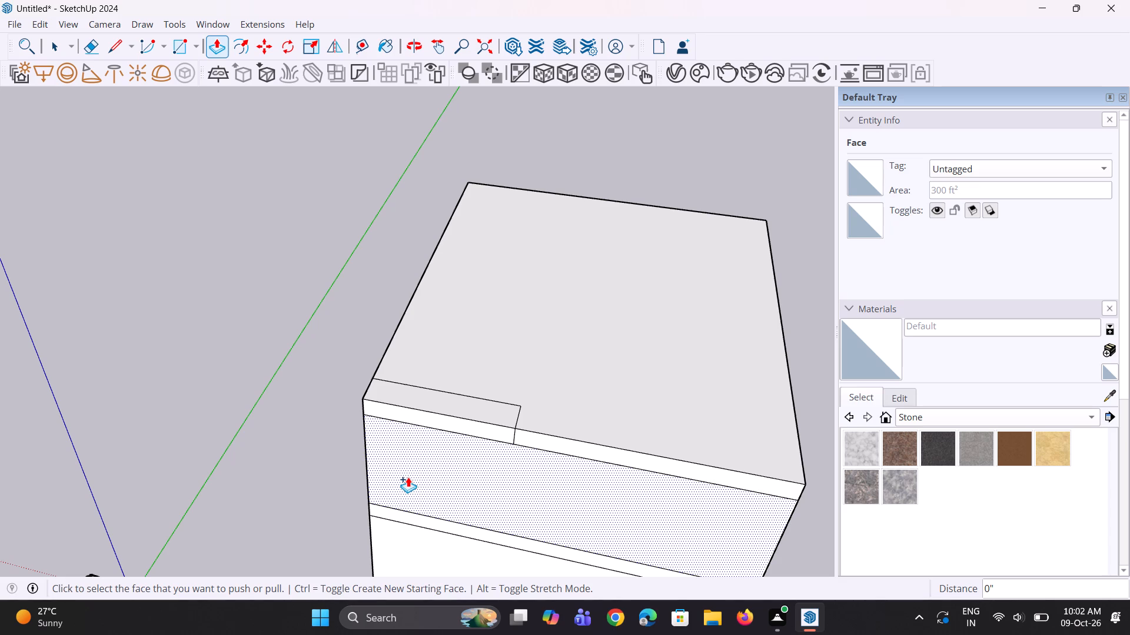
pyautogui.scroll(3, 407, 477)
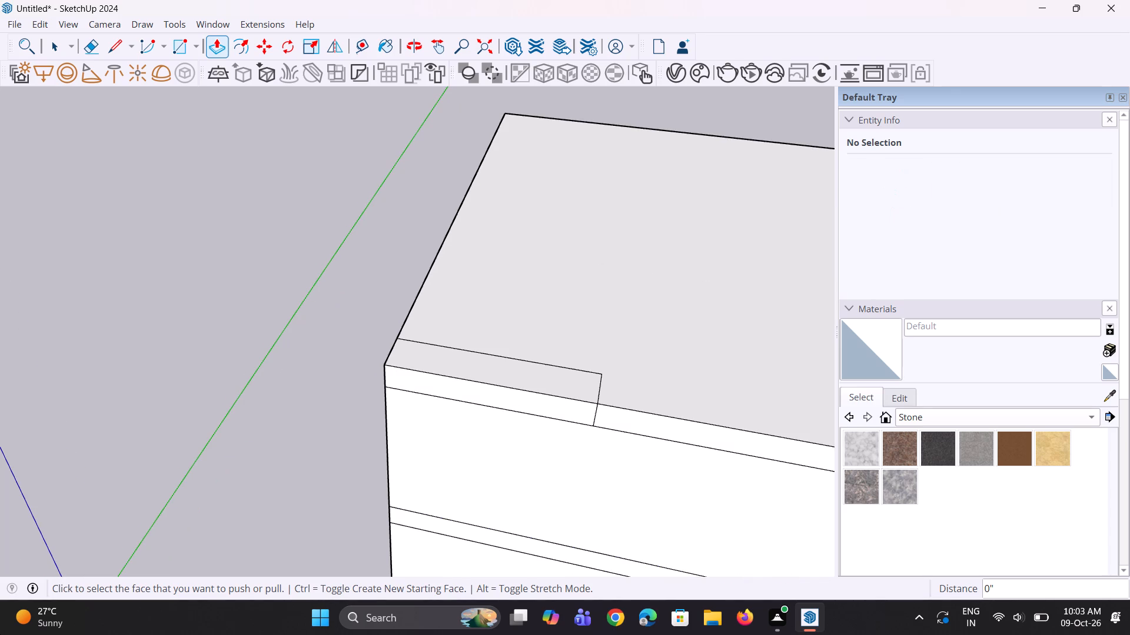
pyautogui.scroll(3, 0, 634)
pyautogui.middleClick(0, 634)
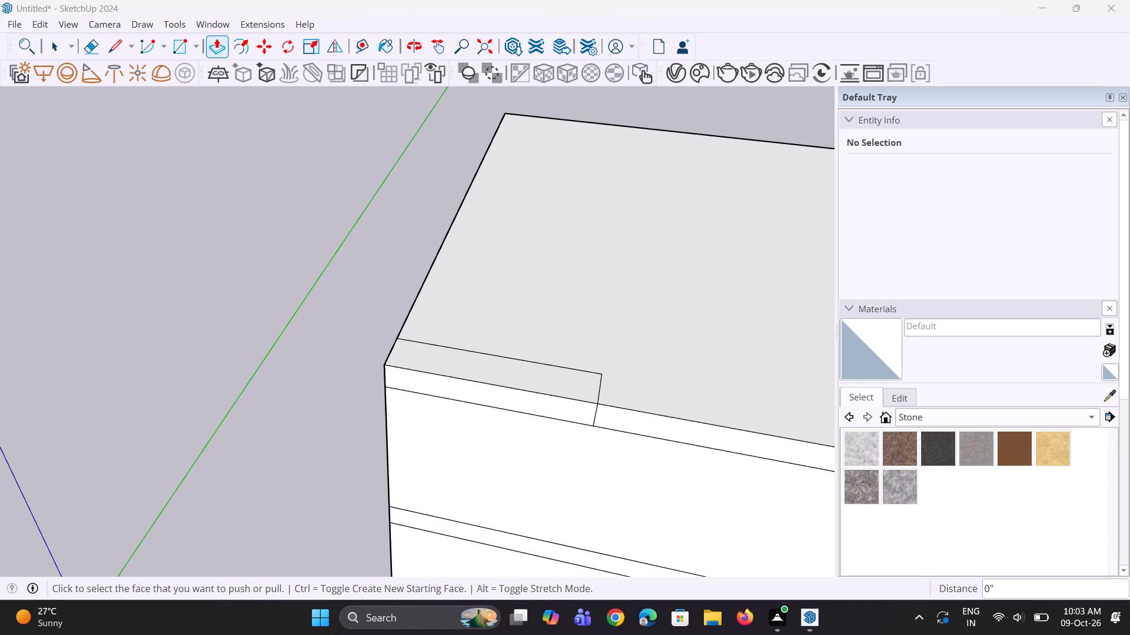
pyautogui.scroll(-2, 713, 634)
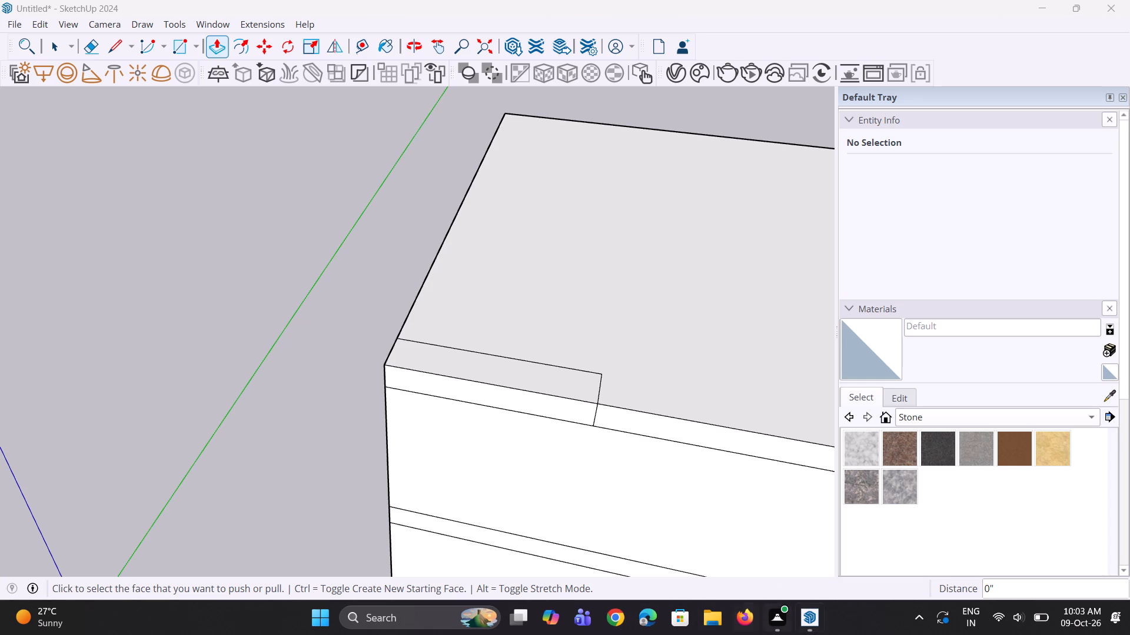
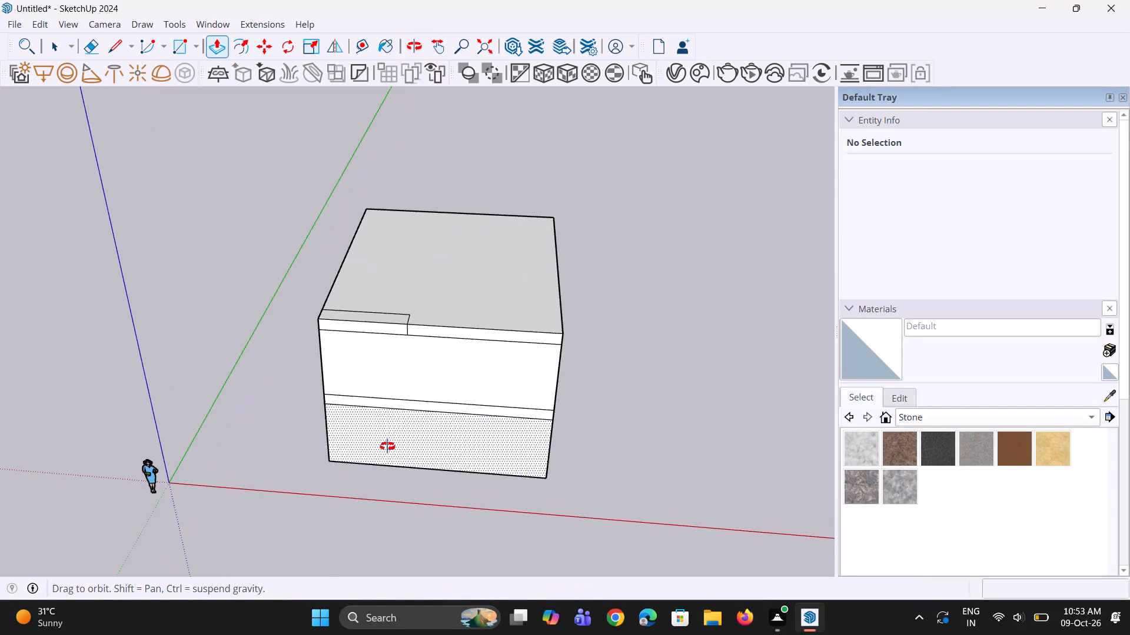
# Examine the block's banded front face and the outlined roof strip from several angles and distances.
pyautogui.moveTo(387, 446); pyautogui.dragTo(395, 425, button='middle')
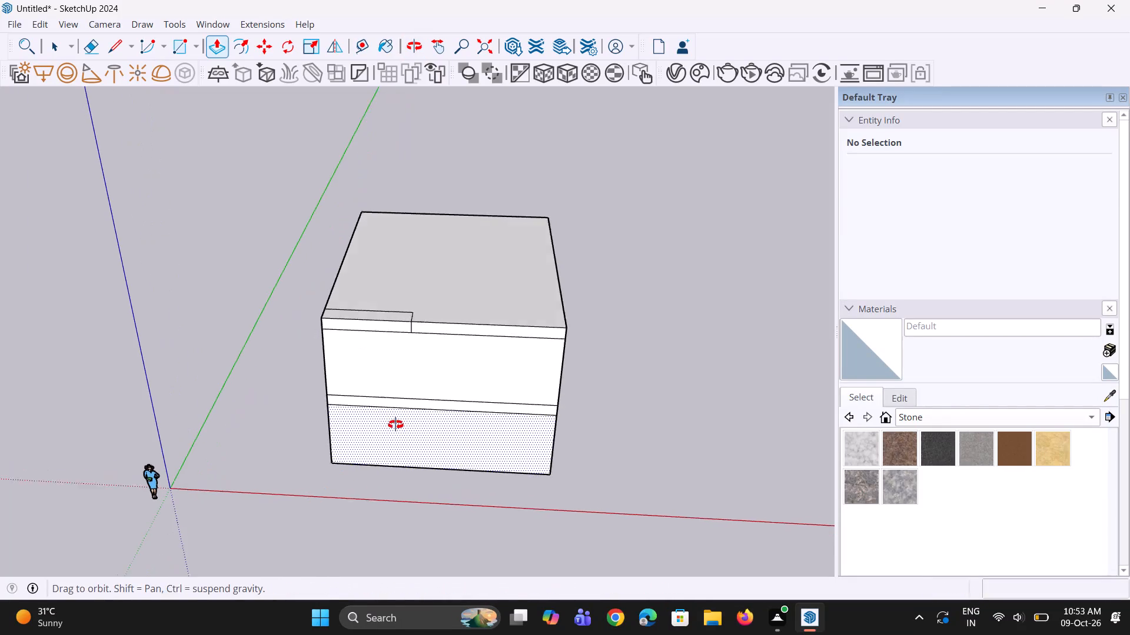
pyautogui.moveTo(395, 425); pyautogui.dragTo(394, 423, button='middle')
pyautogui.scroll(3, 586, 136)
pyautogui.scroll(1, 530, 196)
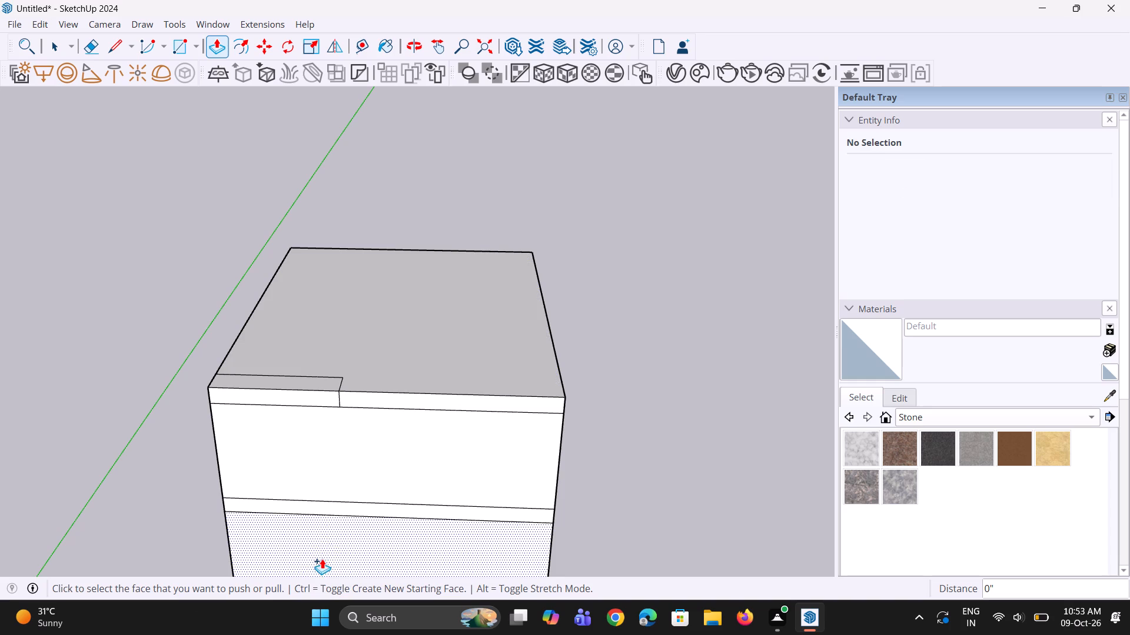
pyautogui.scroll(-5, 319, 455)
pyautogui.moveTo(310, 454); pyautogui.dragTo(330, 405, button='middle')
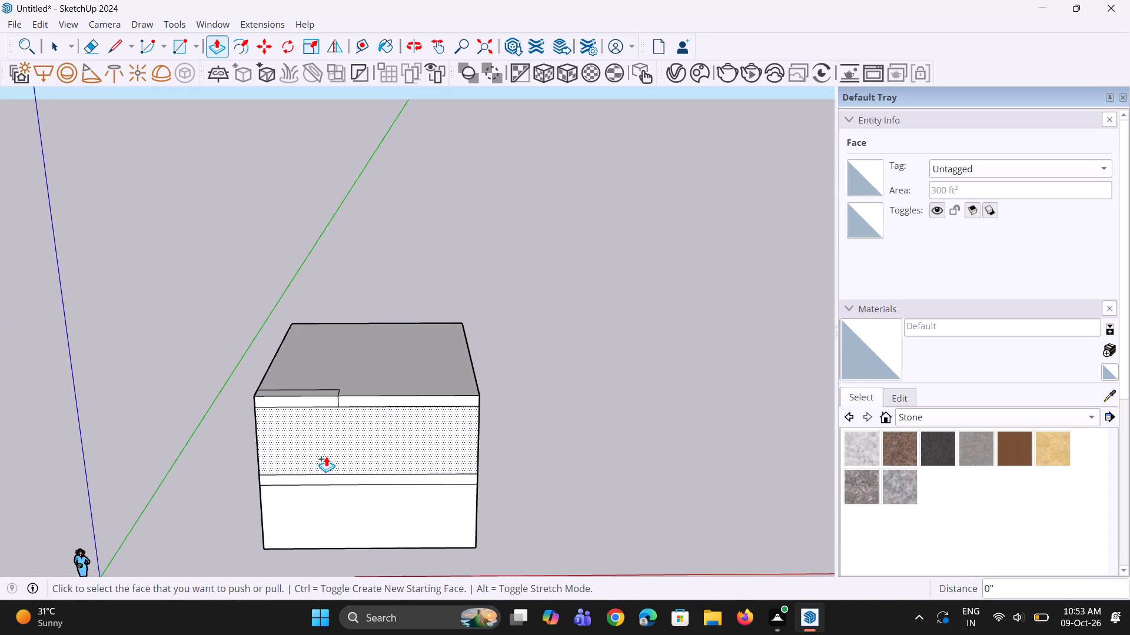
pyautogui.scroll(-2, 332, 453)
pyautogui.moveTo(334, 452); pyautogui.dragTo(355, 441, button='middle')
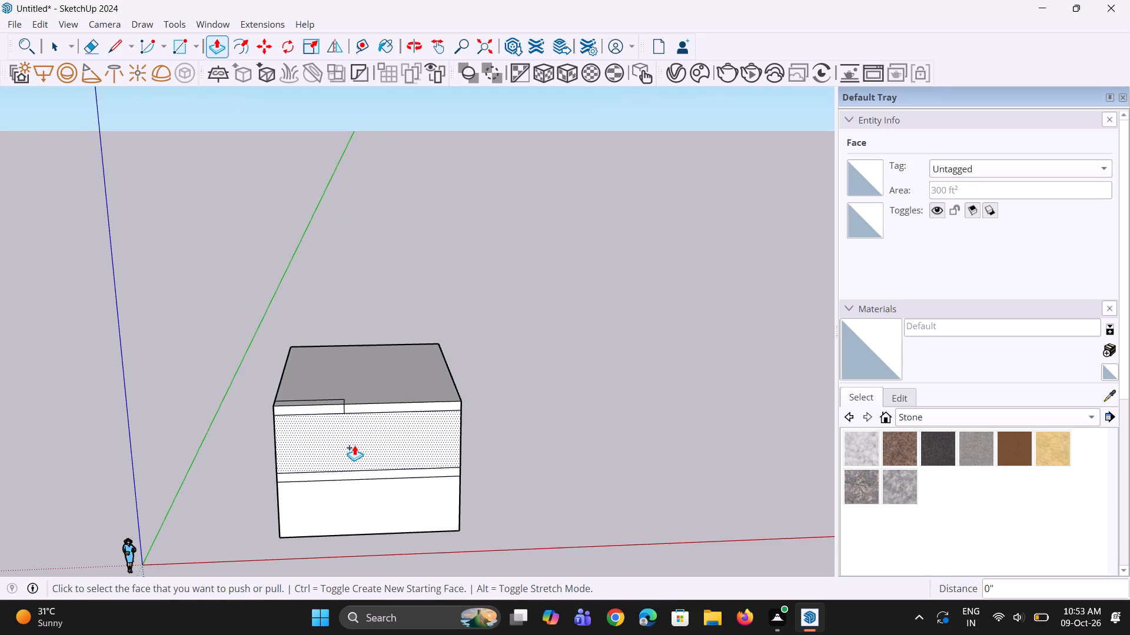
pyautogui.scroll(-1, 354, 445)
pyautogui.moveTo(354, 447); pyautogui.dragTo(343, 447, button='middle')
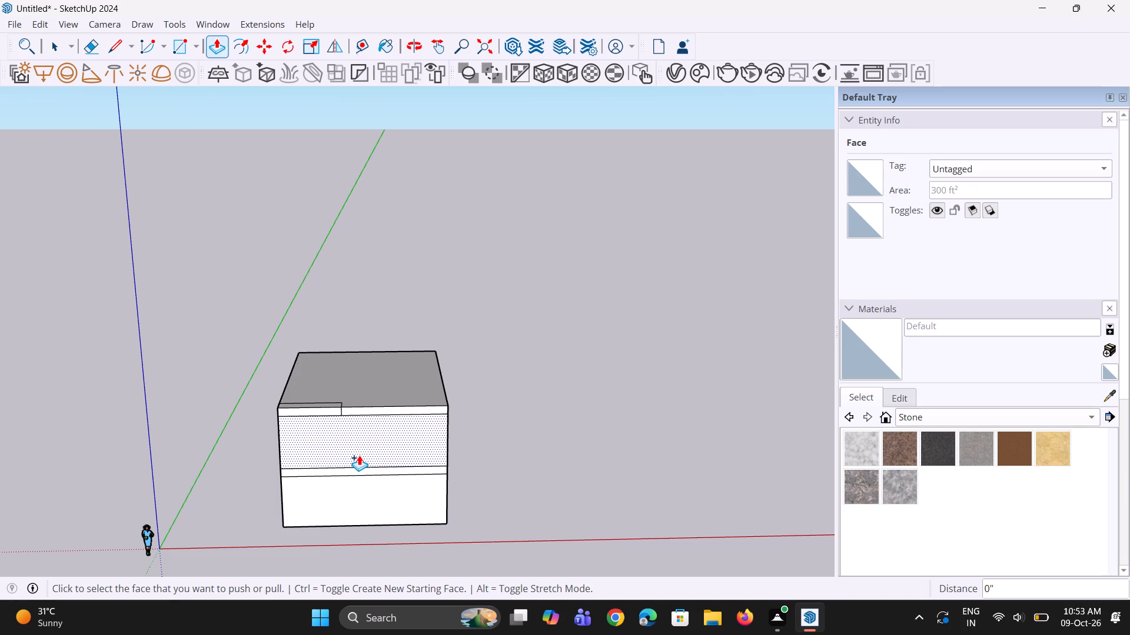
pyautogui.scroll(-1, 359, 455)
pyautogui.moveTo(359, 455); pyautogui.dragTo(378, 452, button='middle')
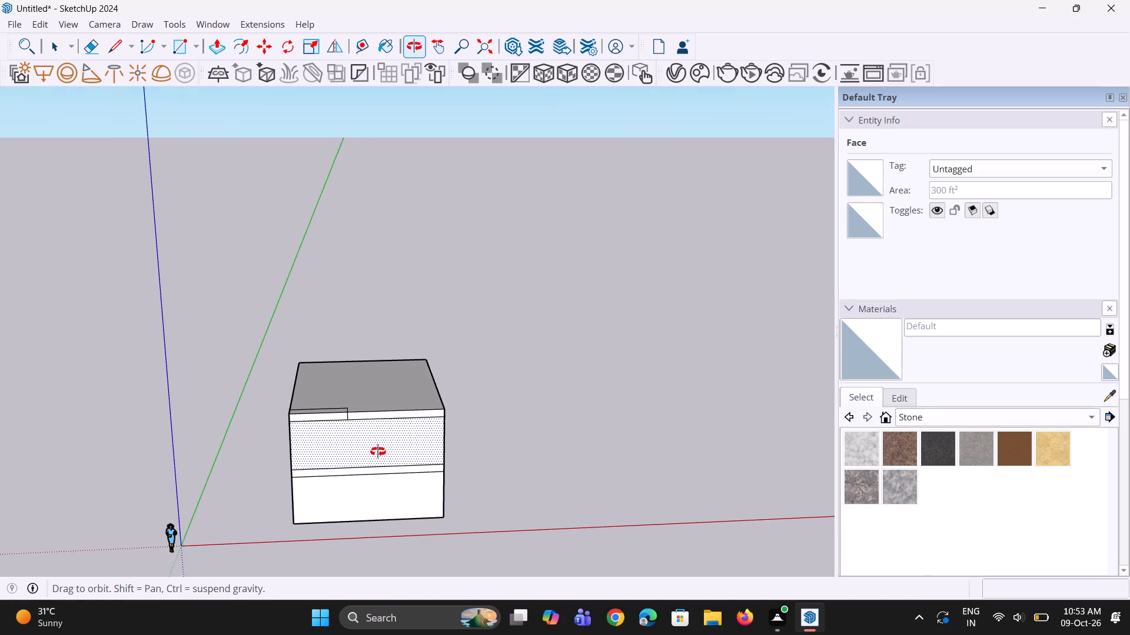
pyautogui.moveTo(378, 452); pyautogui.dragTo(386, 447, button='middle')
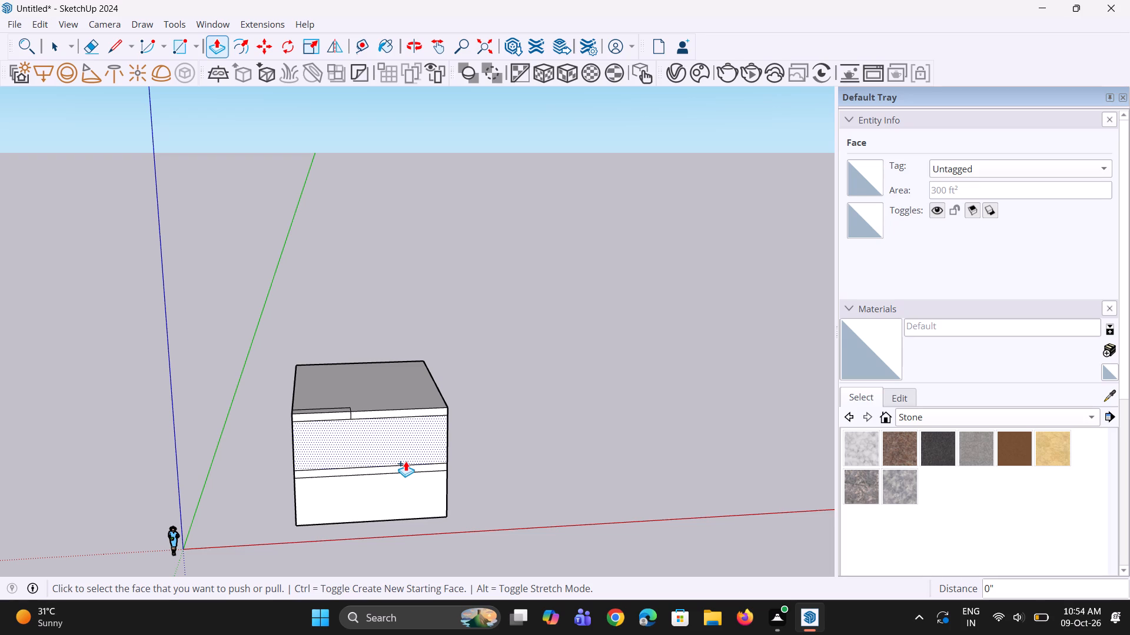
pyautogui.moveTo(406, 461); pyautogui.dragTo(377, 464, button='middle')
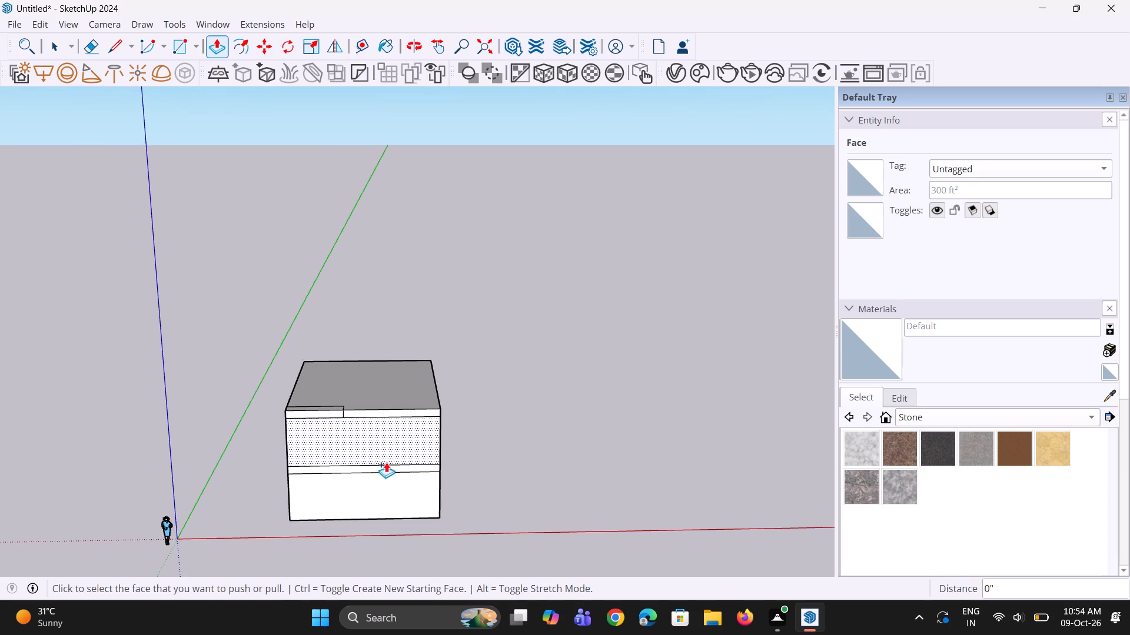
pyautogui.scroll(-6, 439, 442)
pyautogui.moveTo(439, 442); pyautogui.dragTo(415, 402, button='middle')
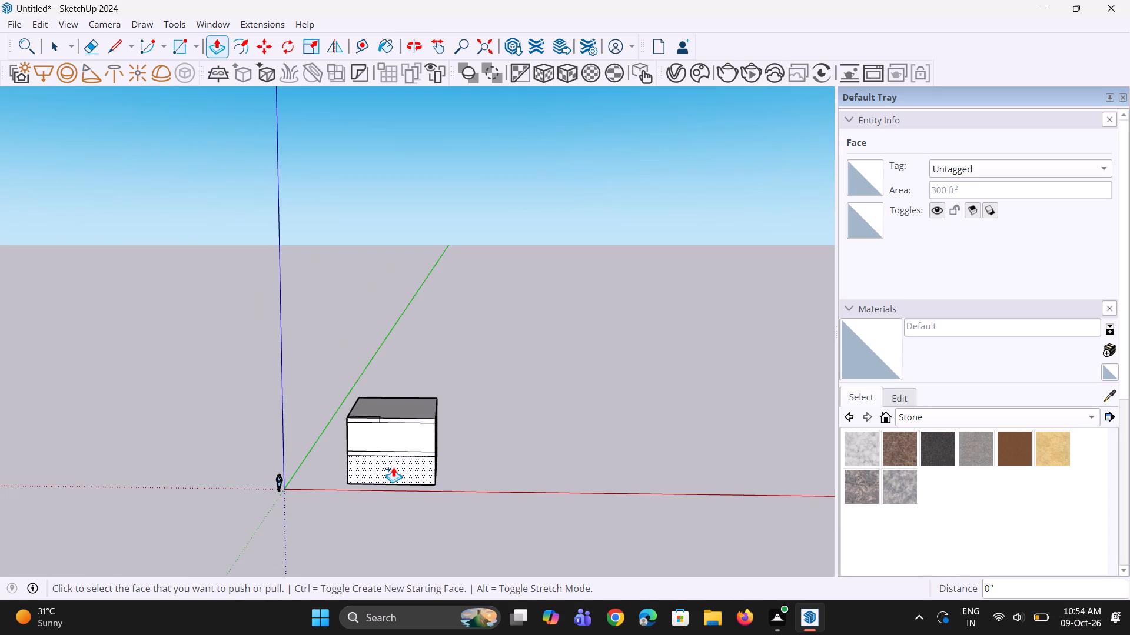
pyautogui.scroll(18, 392, 470)
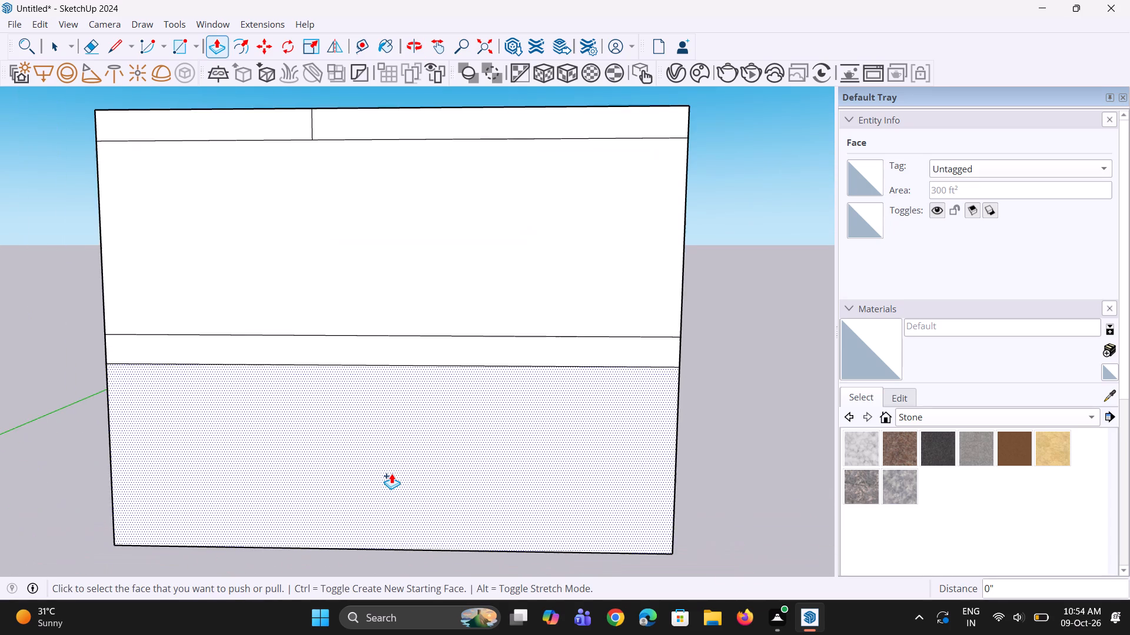
pyautogui.moveTo(391, 473); pyautogui.dragTo(420, 492, button='middle')
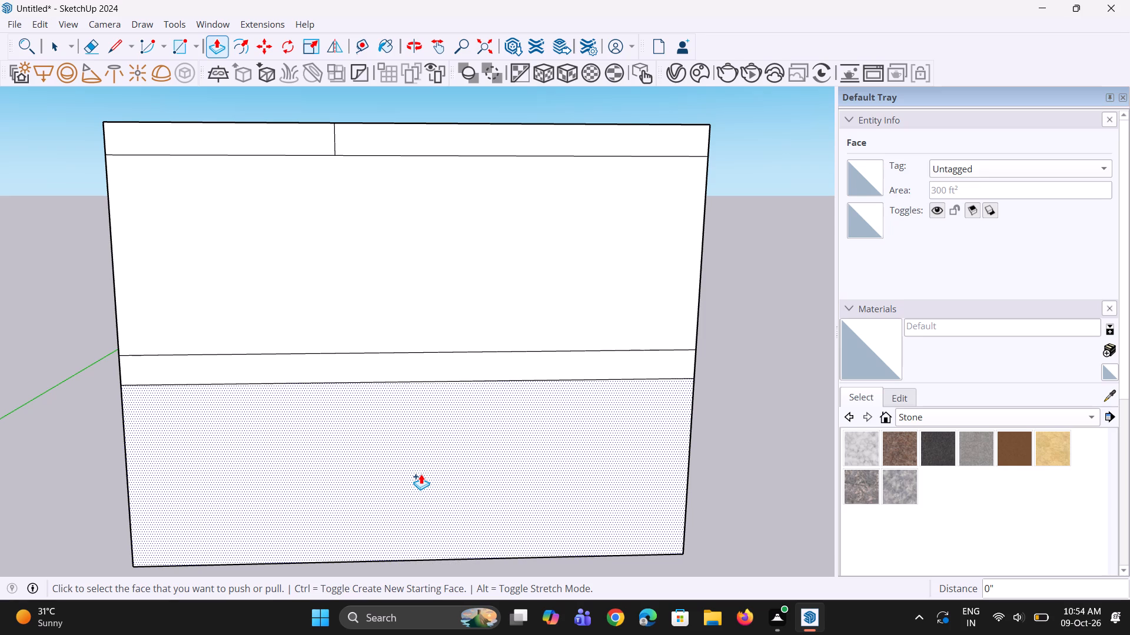
pyautogui.scroll(-5, 421, 474)
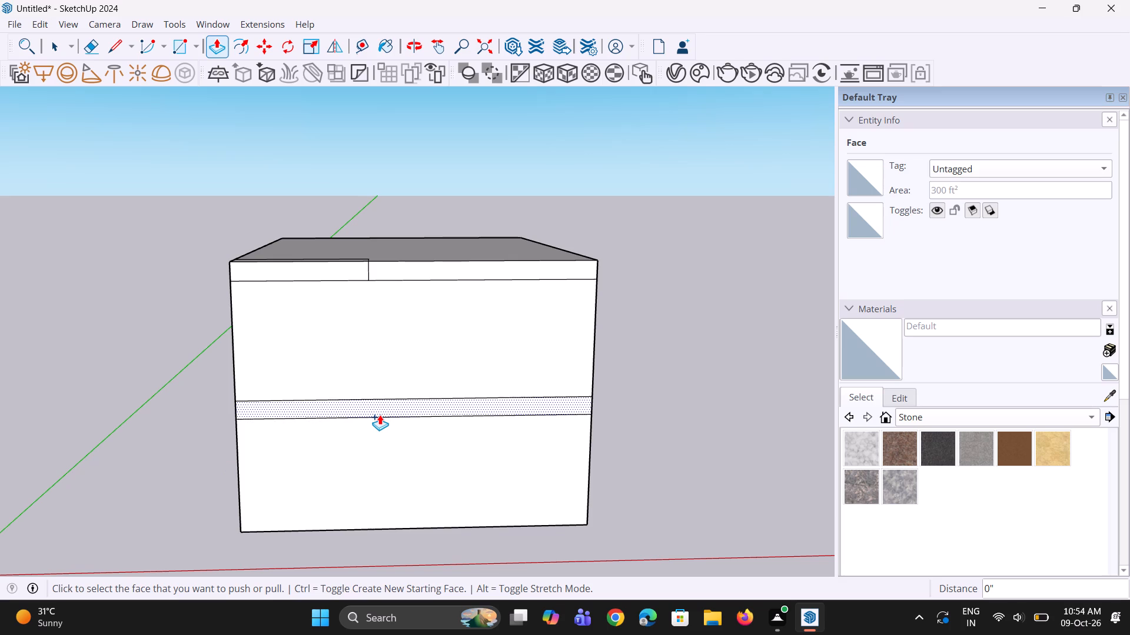
pyautogui.moveTo(334, 454); pyautogui.dragTo(340, 447, button='middle')
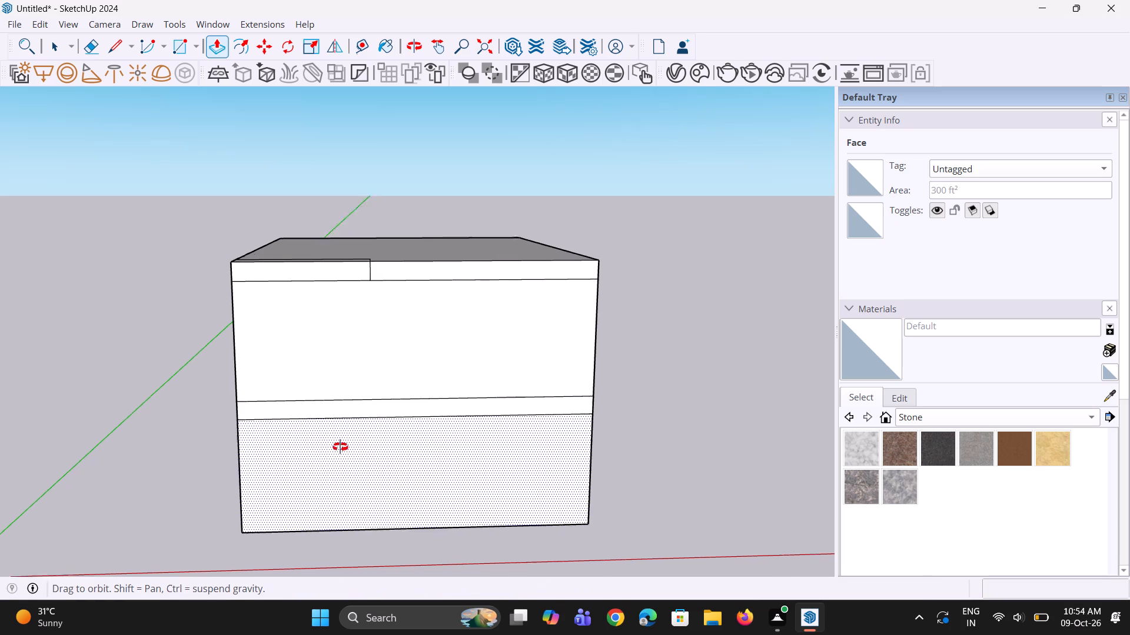
pyautogui.moveTo(340, 447); pyautogui.dragTo(365, 481, button='middle')
pyautogui.scroll(-4, 357, 413)
pyautogui.moveTo(348, 426); pyautogui.dragTo(364, 489, button='middle')
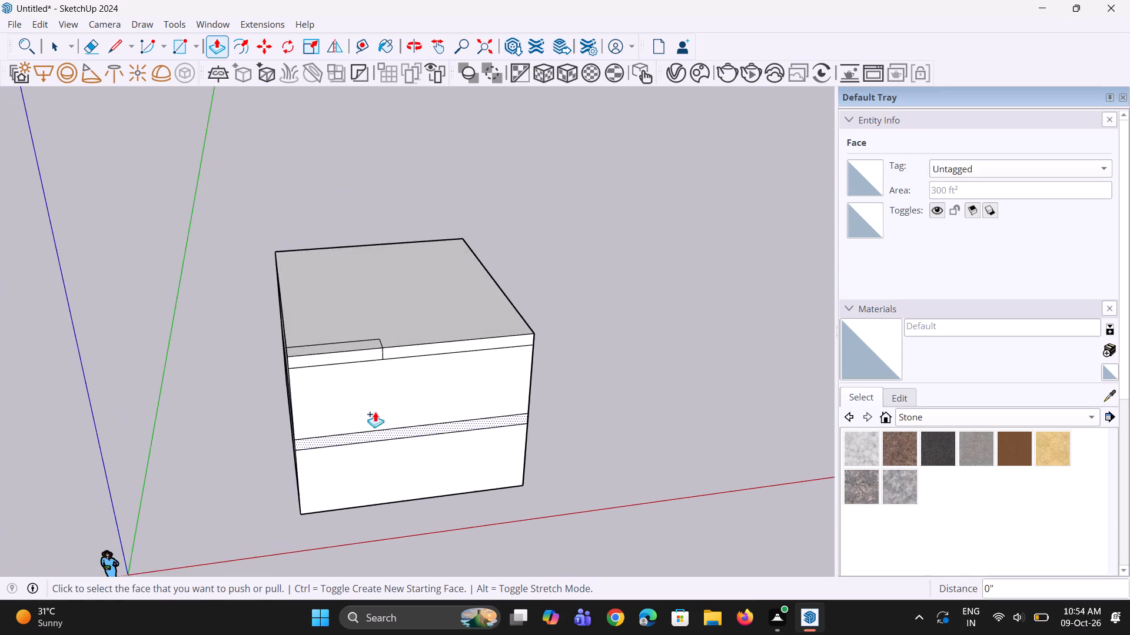
# Push/Pull the narrow roof strip at the block's front-left corner up about 5' 2" into a raised wall.
pyautogui.scroll(8, 382, 369)
pyautogui.moveTo(314, 409); pyautogui.dragTo(324, 479, button='middle')
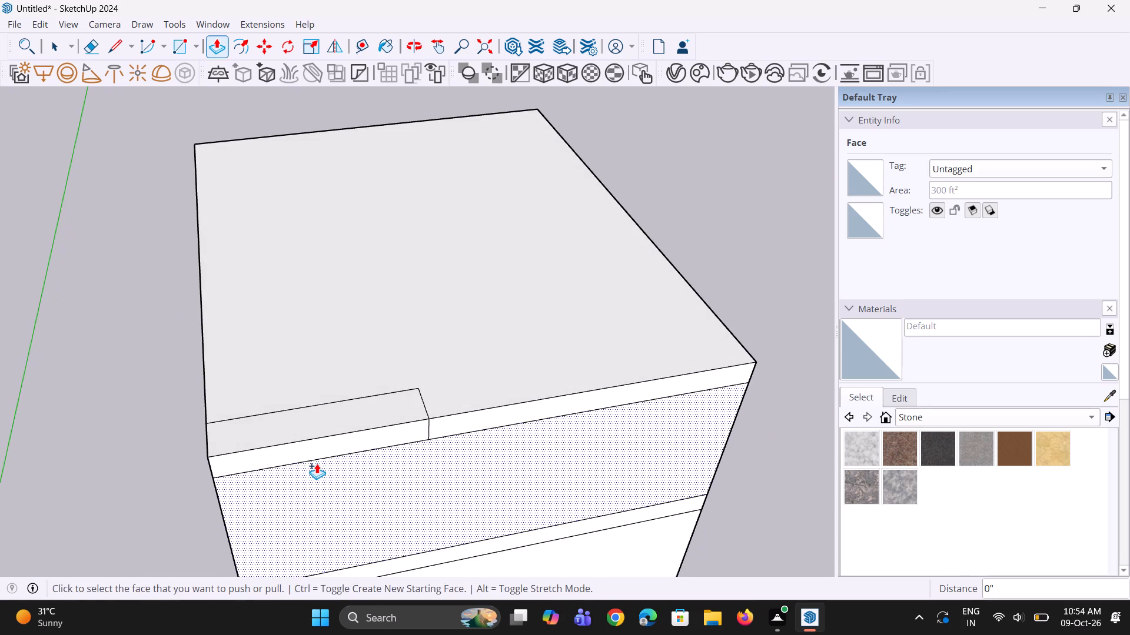
pyautogui.scroll(-4, 324, 452)
pyautogui.moveTo(321, 448); pyautogui.dragTo(319, 448, button='middle')
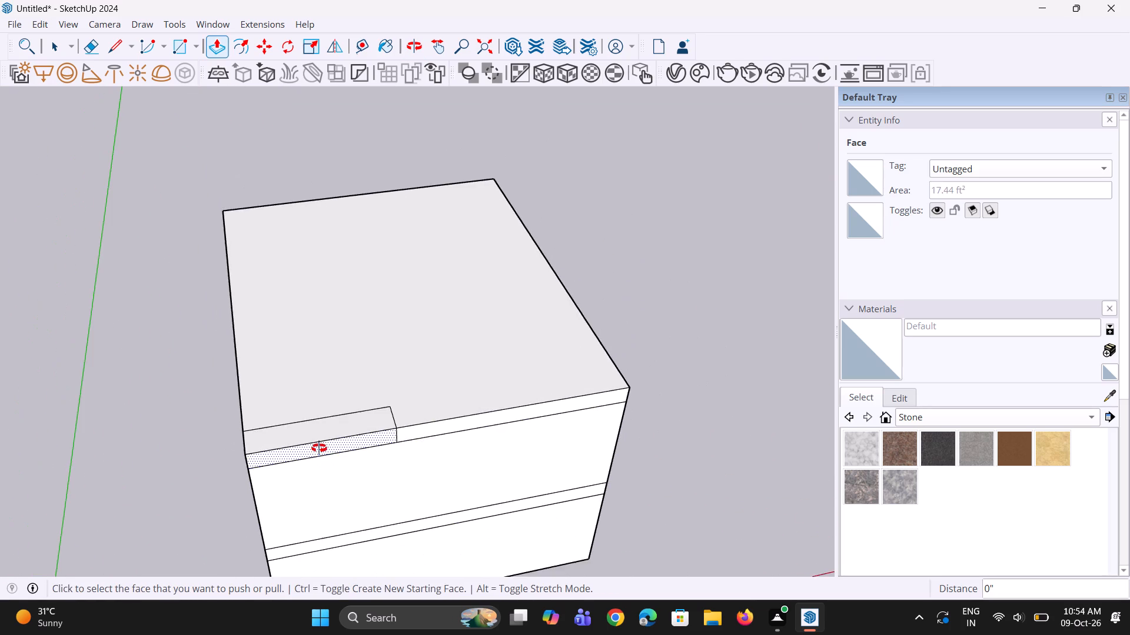
pyautogui.moveTo(319, 448); pyautogui.dragTo(307, 413, button='middle')
pyautogui.scroll(3, 296, 438)
pyautogui.click(314, 404)
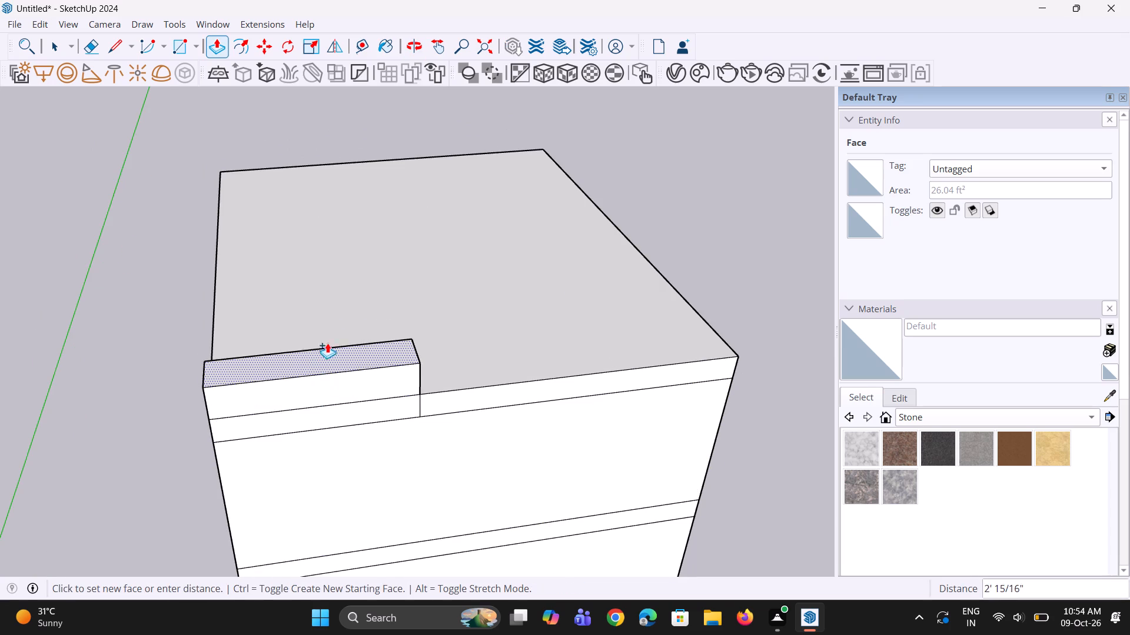
pyautogui.click(333, 321)
pyautogui.moveTo(345, 370); pyautogui.dragTo(318, 322, button='middle')
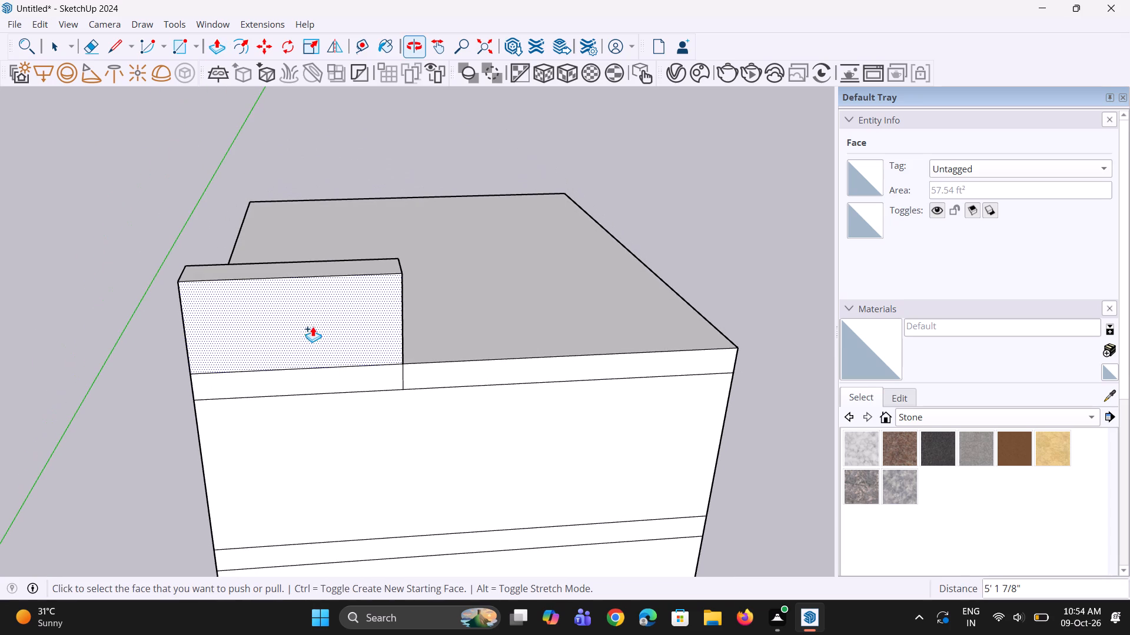
pyautogui.moveTo(267, 433); pyautogui.dragTo(360, 395, button='middle')
pyautogui.scroll(-2, 343, 392)
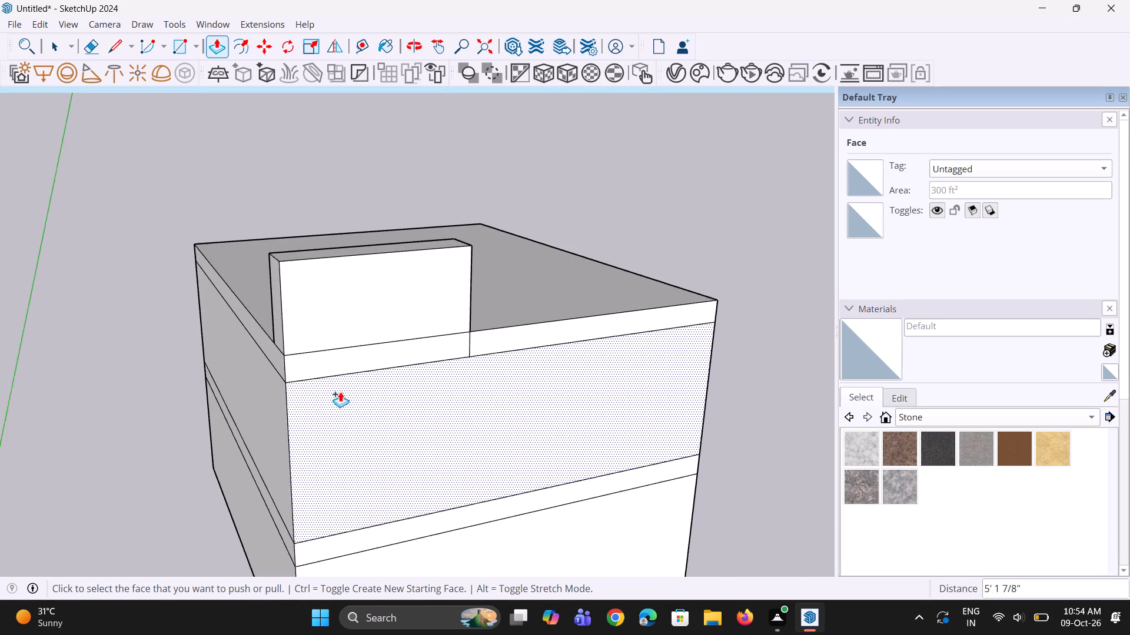
pyautogui.scroll(-1, 340, 392)
pyautogui.doubleClick(195, 466)
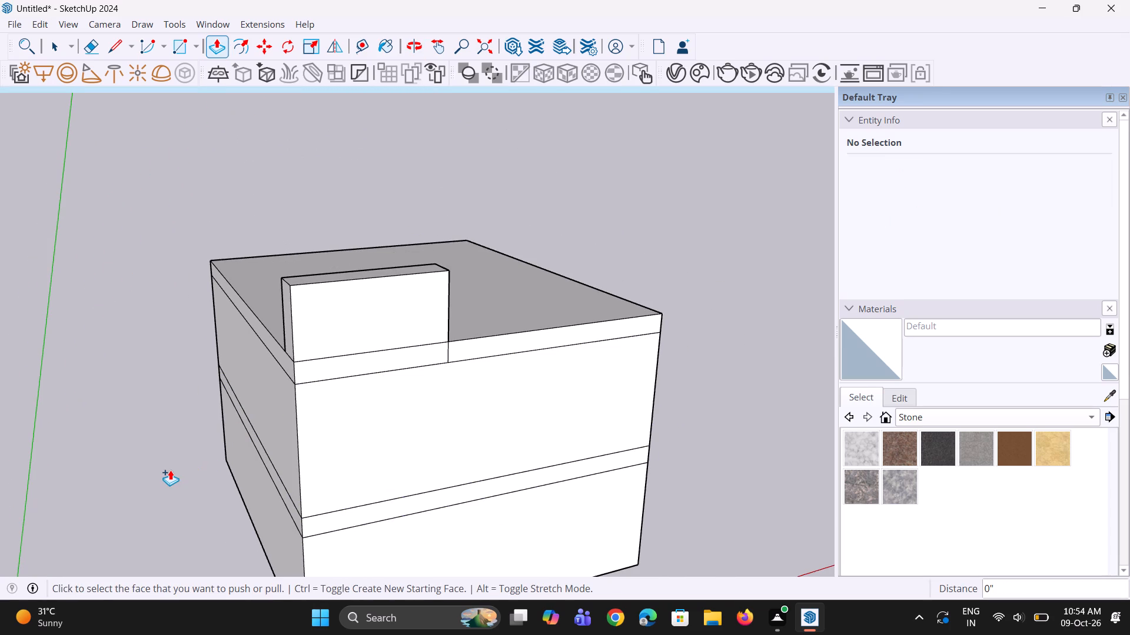
pyautogui.press('space')
pyautogui.click(225, 530)
pyautogui.click(221, 532)
pyautogui.click(221, 532)
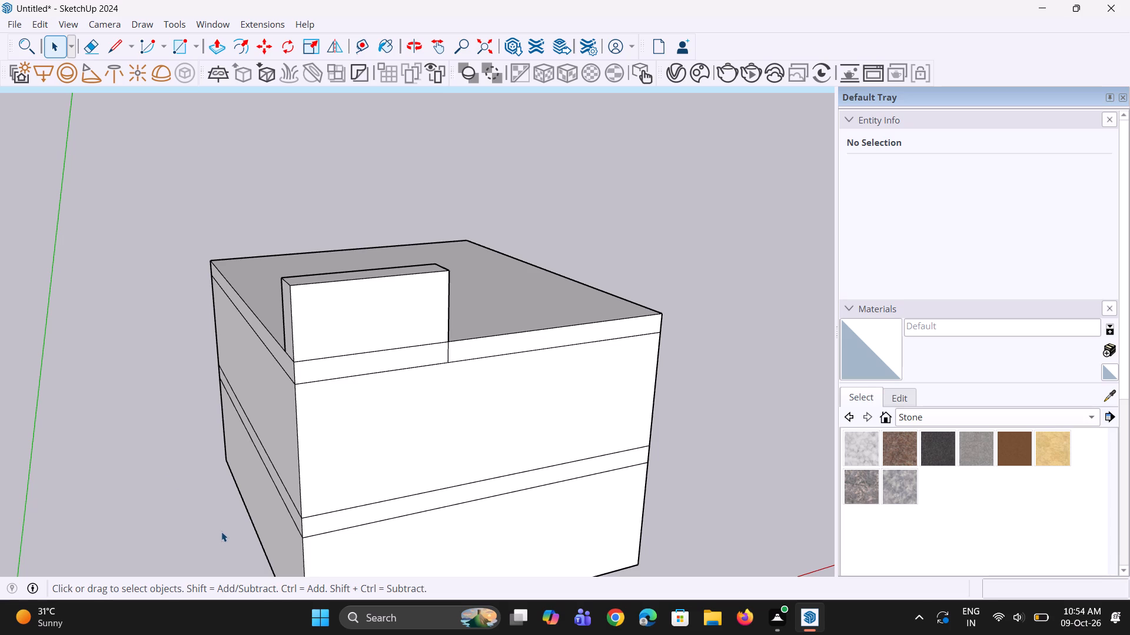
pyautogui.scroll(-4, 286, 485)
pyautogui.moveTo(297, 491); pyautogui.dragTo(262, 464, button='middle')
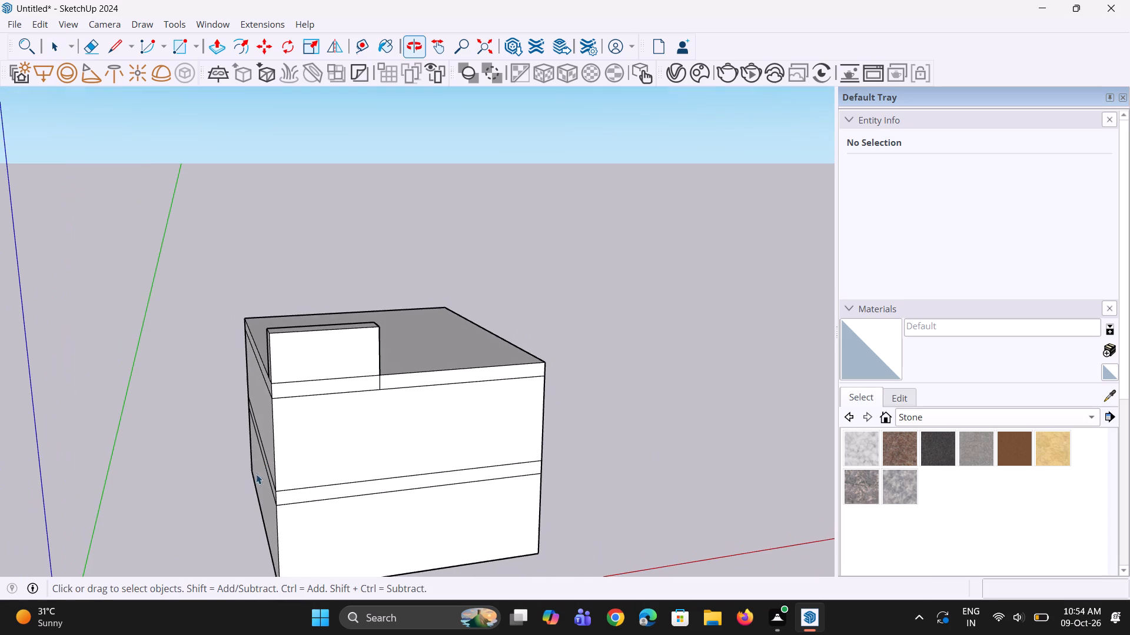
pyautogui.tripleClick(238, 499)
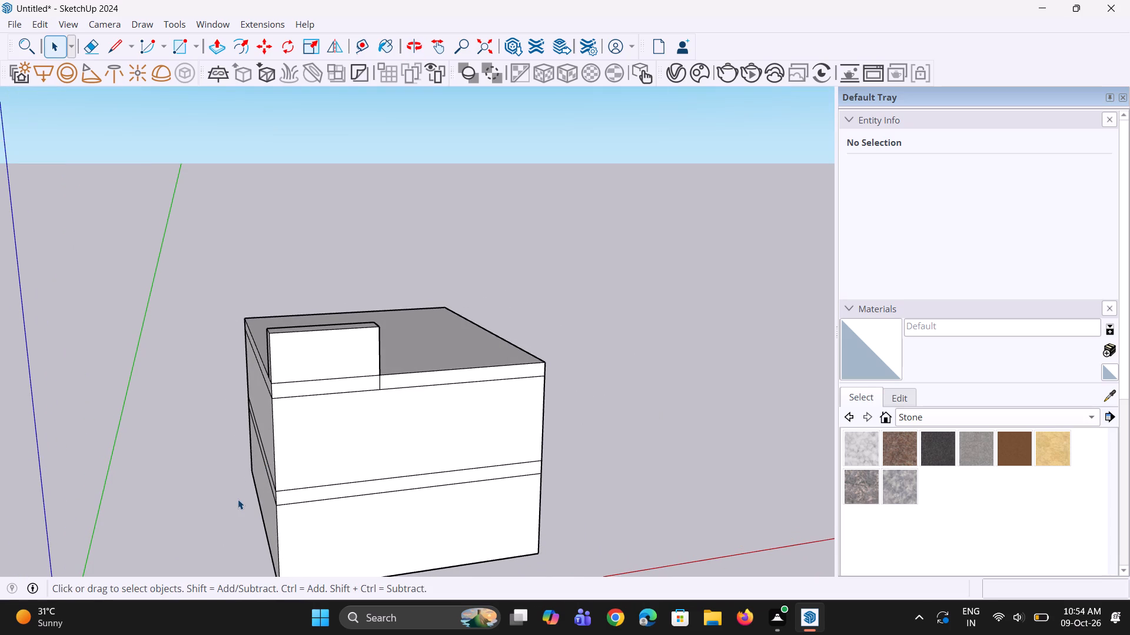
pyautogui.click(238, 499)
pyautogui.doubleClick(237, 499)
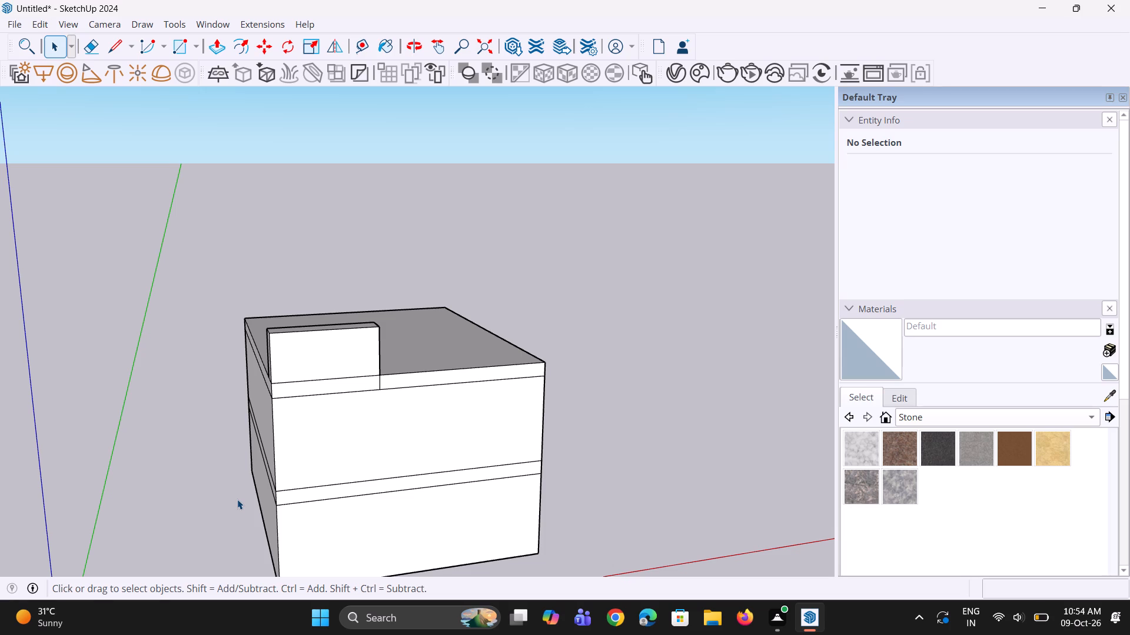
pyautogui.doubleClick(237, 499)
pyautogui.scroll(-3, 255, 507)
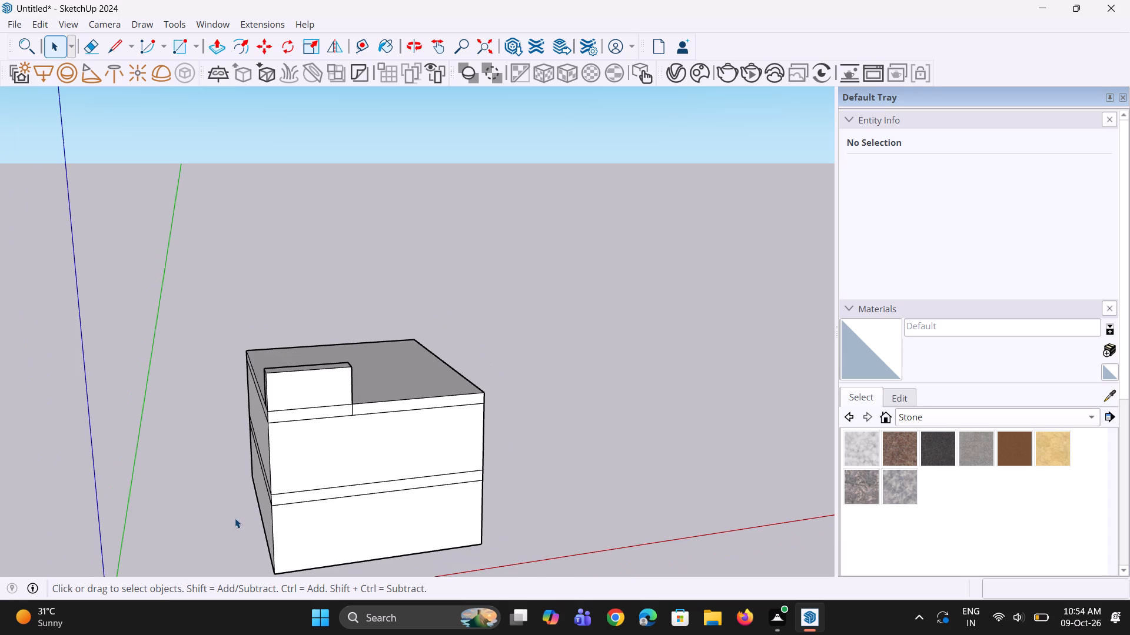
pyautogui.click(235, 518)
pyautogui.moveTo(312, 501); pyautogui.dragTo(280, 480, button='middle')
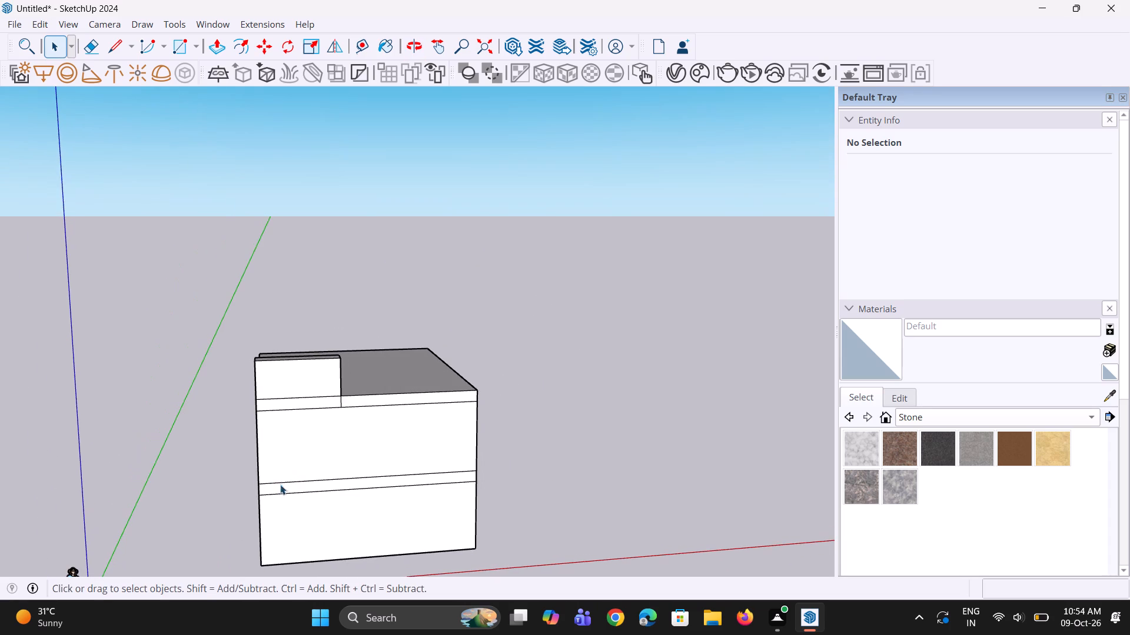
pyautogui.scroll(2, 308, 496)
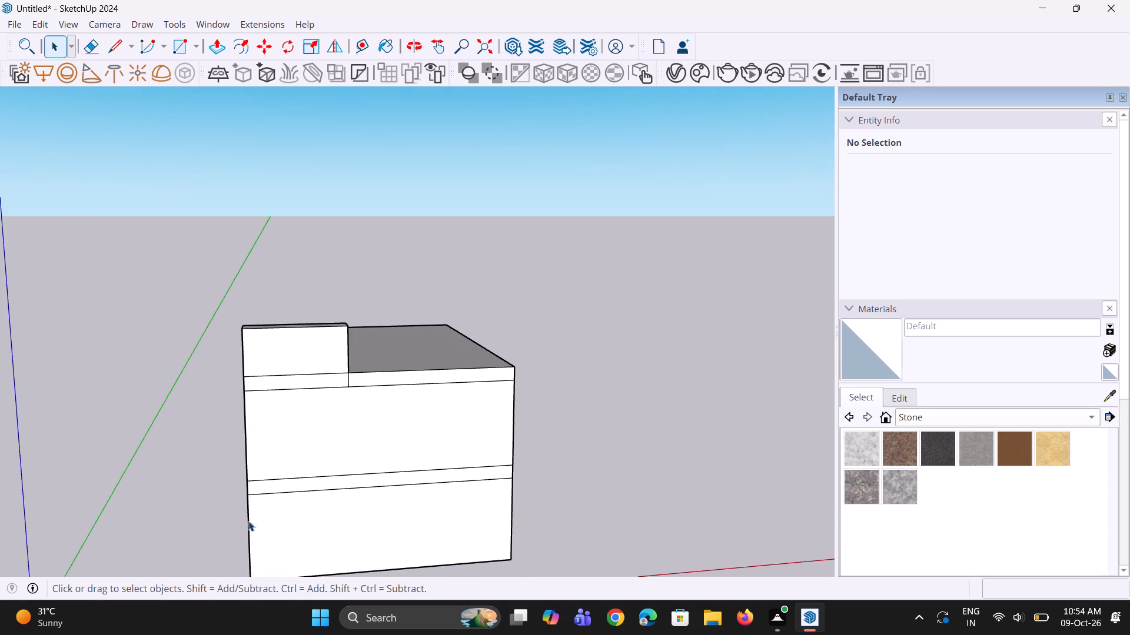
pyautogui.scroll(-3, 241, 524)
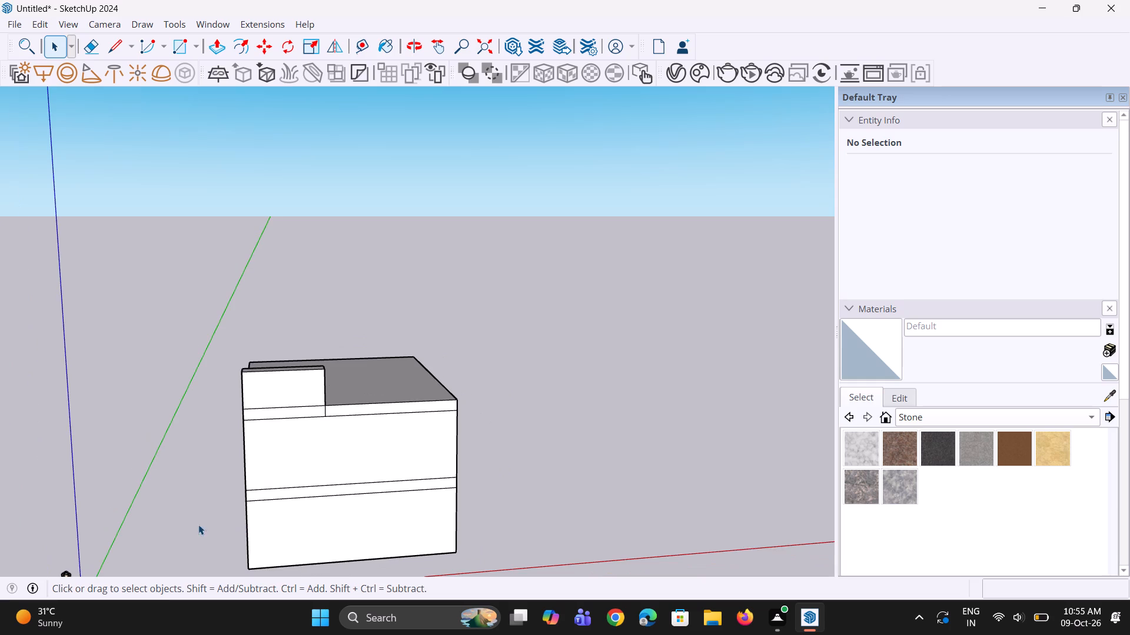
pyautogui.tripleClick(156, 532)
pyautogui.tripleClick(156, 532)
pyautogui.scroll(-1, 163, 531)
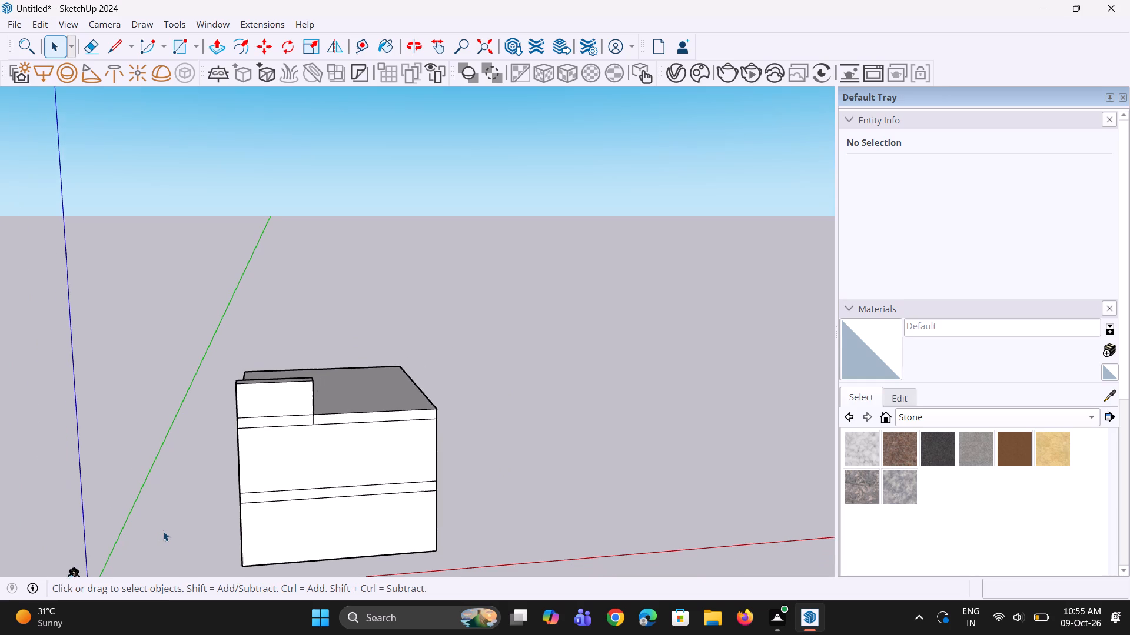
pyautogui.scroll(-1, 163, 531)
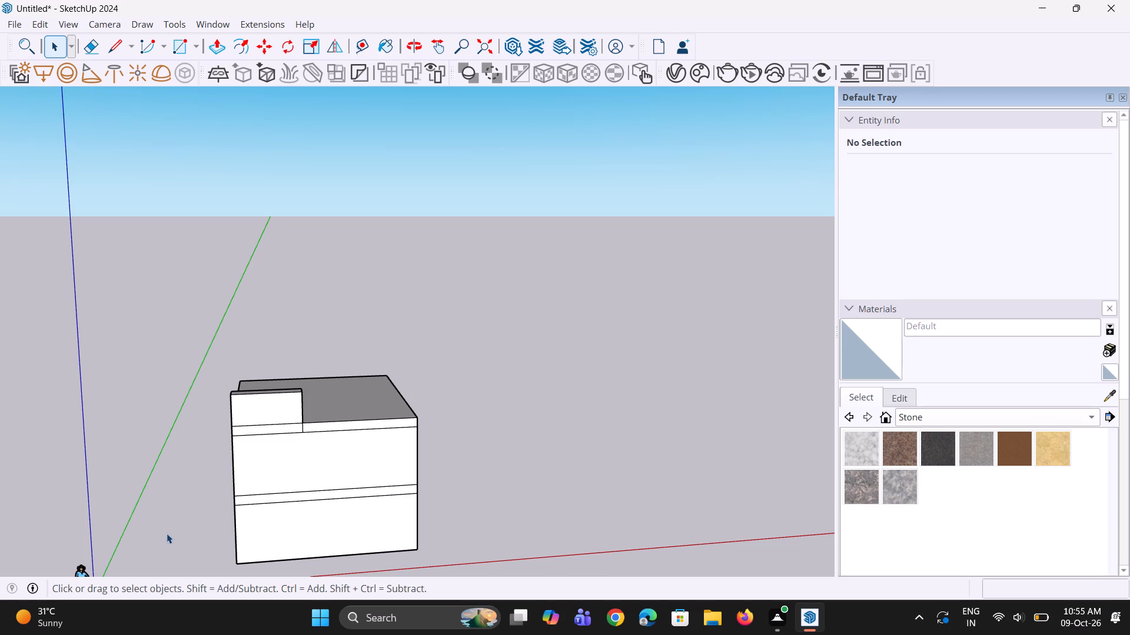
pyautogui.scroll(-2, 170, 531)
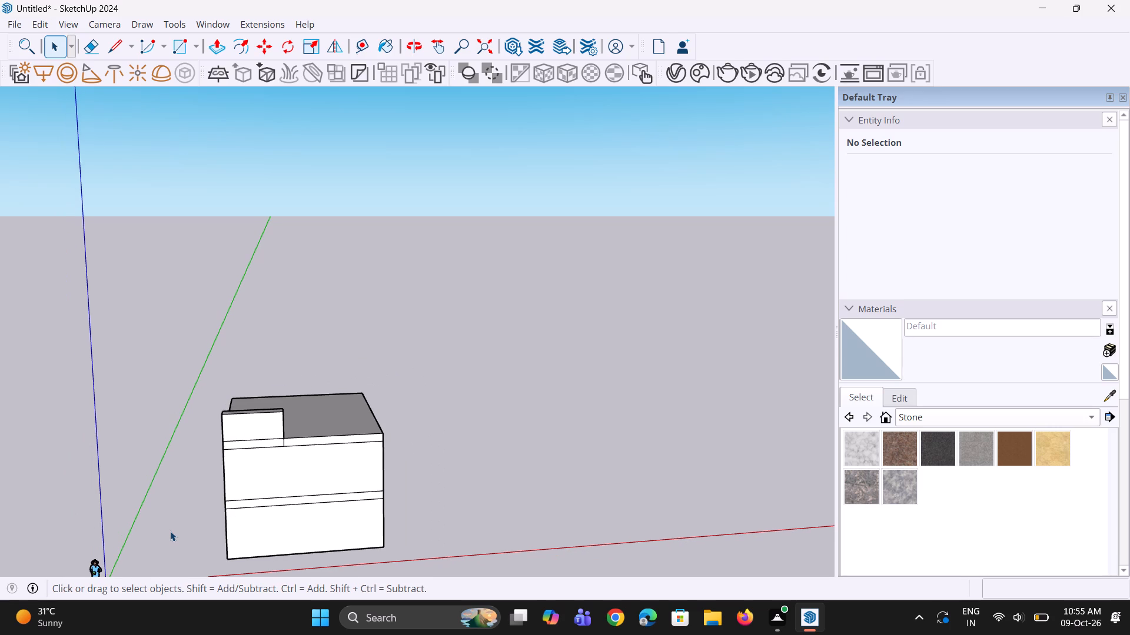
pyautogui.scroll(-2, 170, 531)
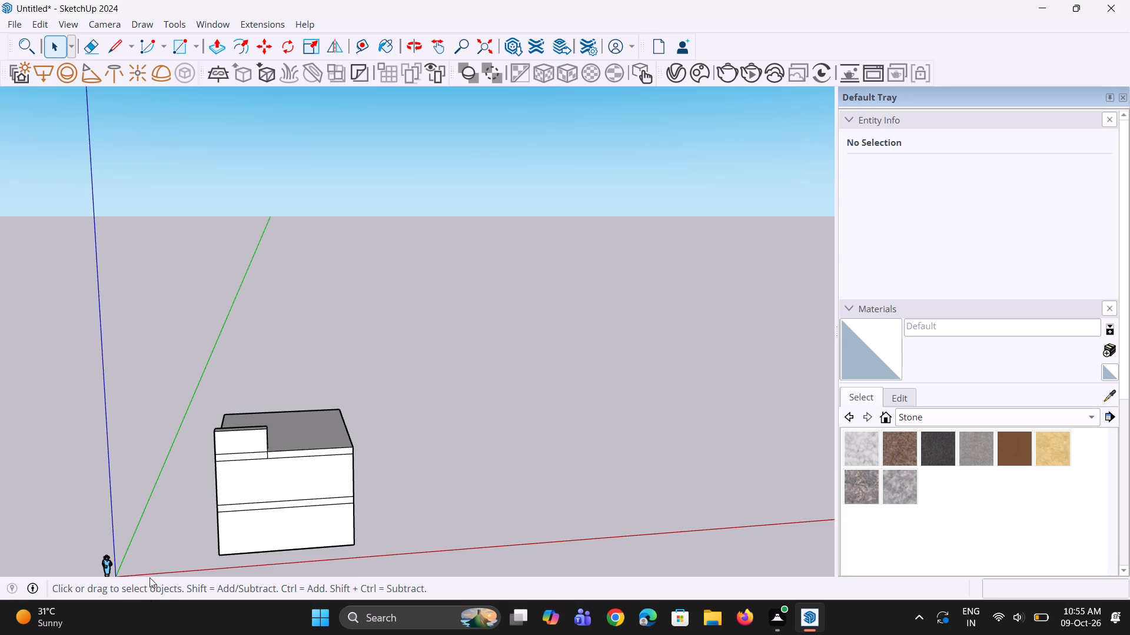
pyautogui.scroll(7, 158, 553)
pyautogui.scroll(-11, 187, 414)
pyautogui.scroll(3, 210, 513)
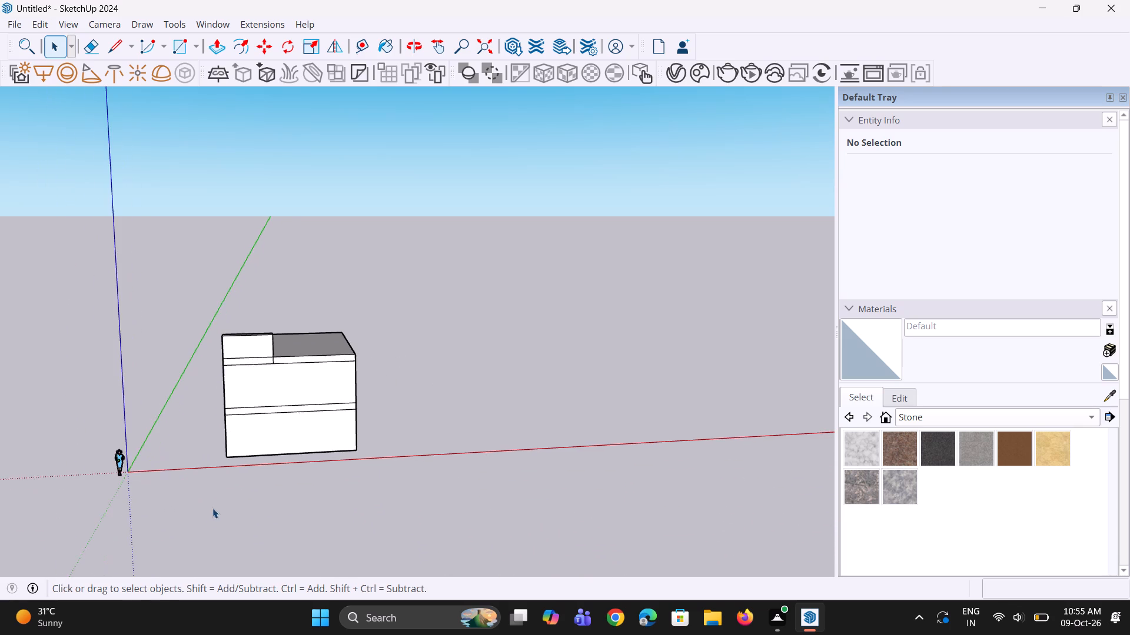
# Examine the raised wall at the roof's front corner and the banded front and side faces from several angles and distances.
pyautogui.scroll(8, 215, 501)
pyautogui.scroll(1, 167, 483)
pyautogui.moveTo(167, 483); pyautogui.dragTo(235, 499, button='middle')
pyautogui.scroll(-7, 215, 477)
pyautogui.moveTo(310, 430); pyautogui.dragTo(308, 447, button='middle')
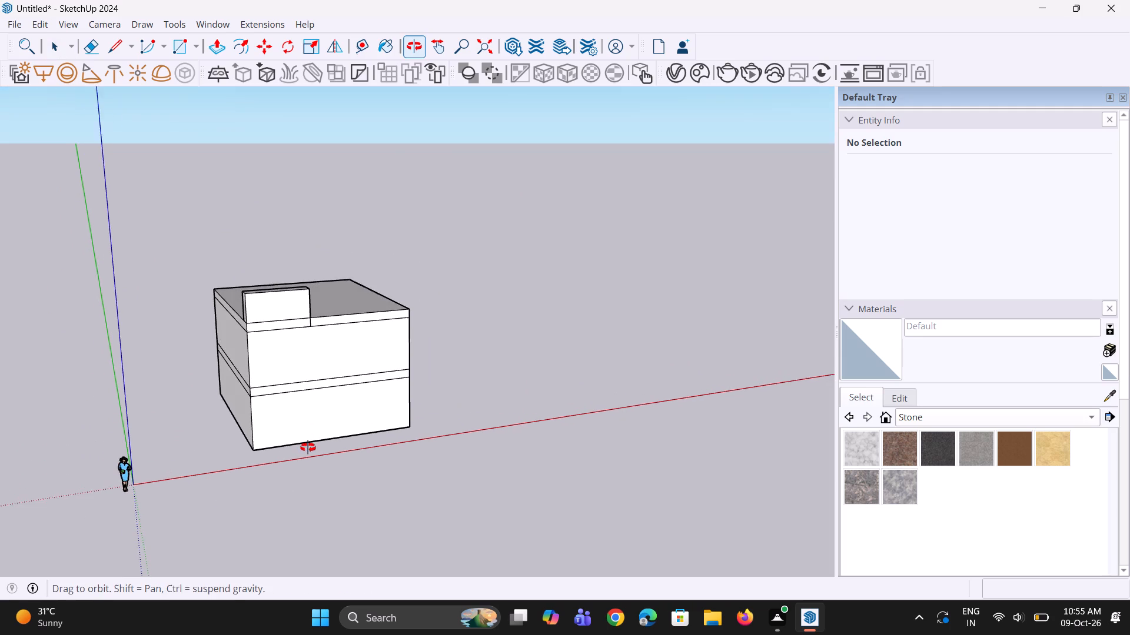
pyautogui.moveTo(308, 447); pyautogui.dragTo(307, 457, button='middle')
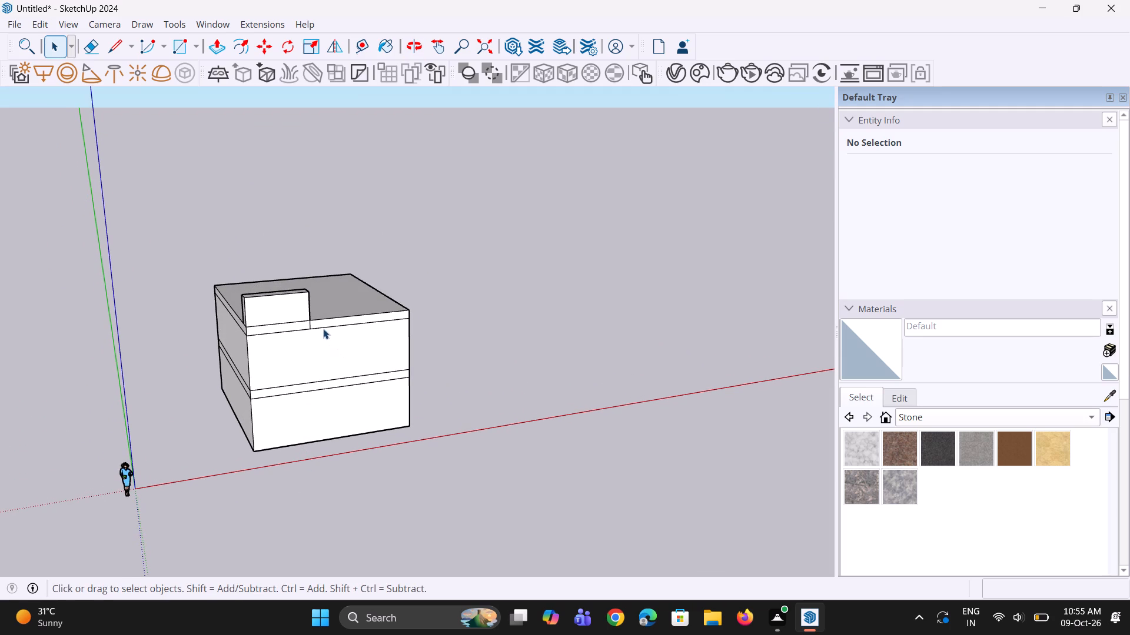
pyautogui.press('p')
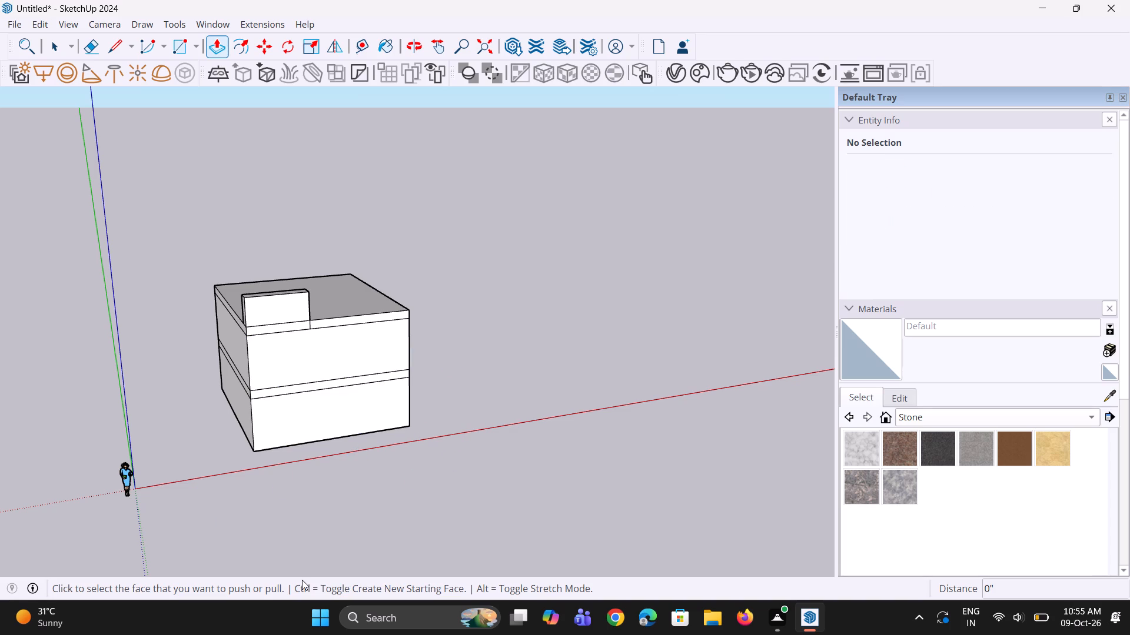
pyautogui.moveTo(465, 398); pyautogui.dragTo(324, 556, button='middle')
pyautogui.scroll(7, 230, 250)
pyautogui.moveTo(221, 290); pyautogui.dragTo(371, 198, button='middle')
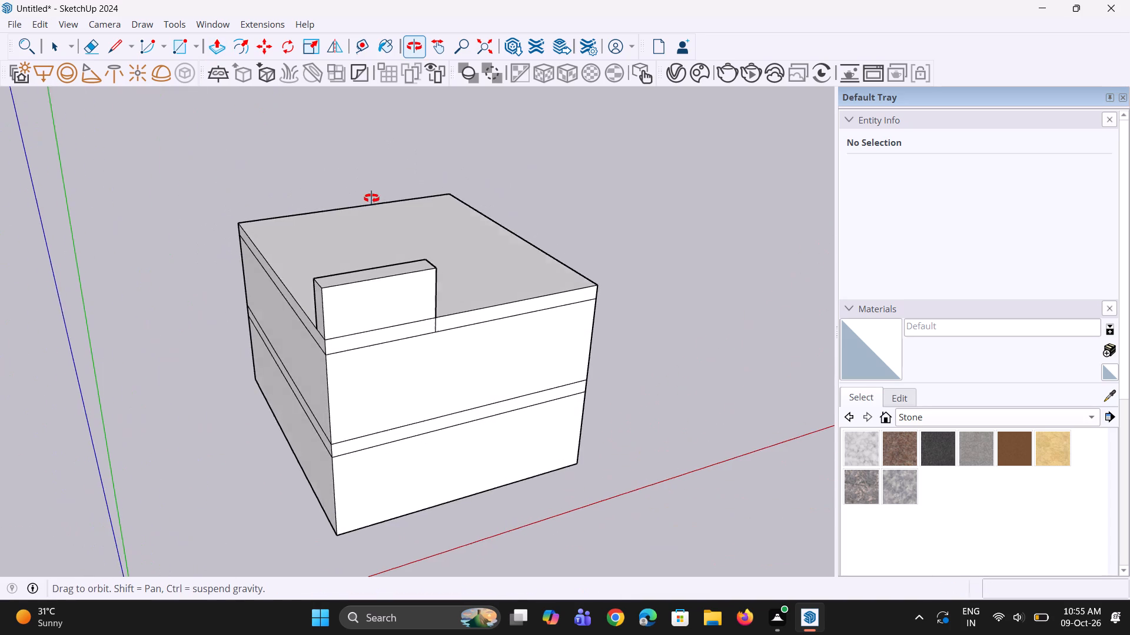
pyautogui.moveTo(371, 198); pyautogui.dragTo(370, 198, button='middle')
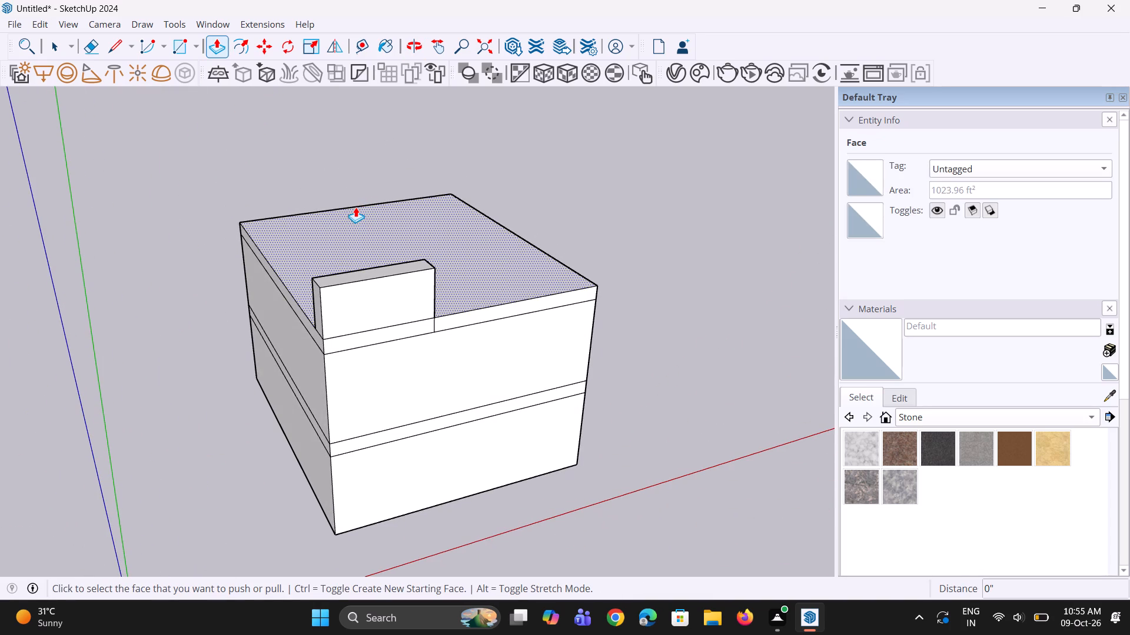
pyautogui.scroll(-3, 375, 257)
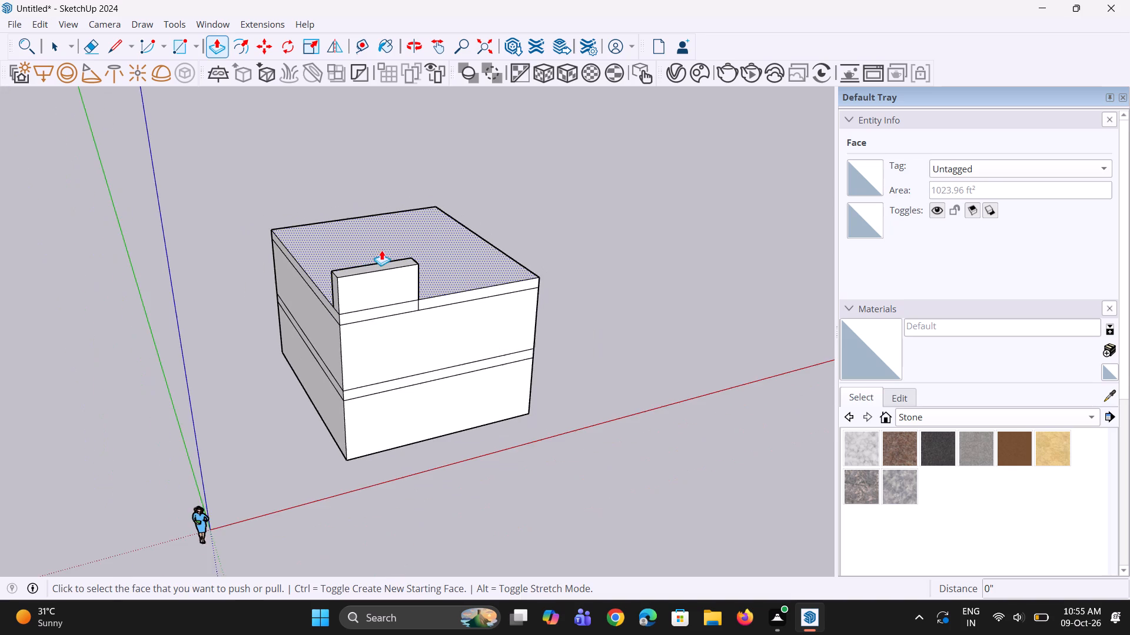
pyautogui.moveTo(381, 246); pyautogui.dragTo(359, 216, button='middle')
pyautogui.scroll(3, 363, 297)
pyautogui.moveTo(368, 299); pyautogui.dragTo(313, 322, button='middle')
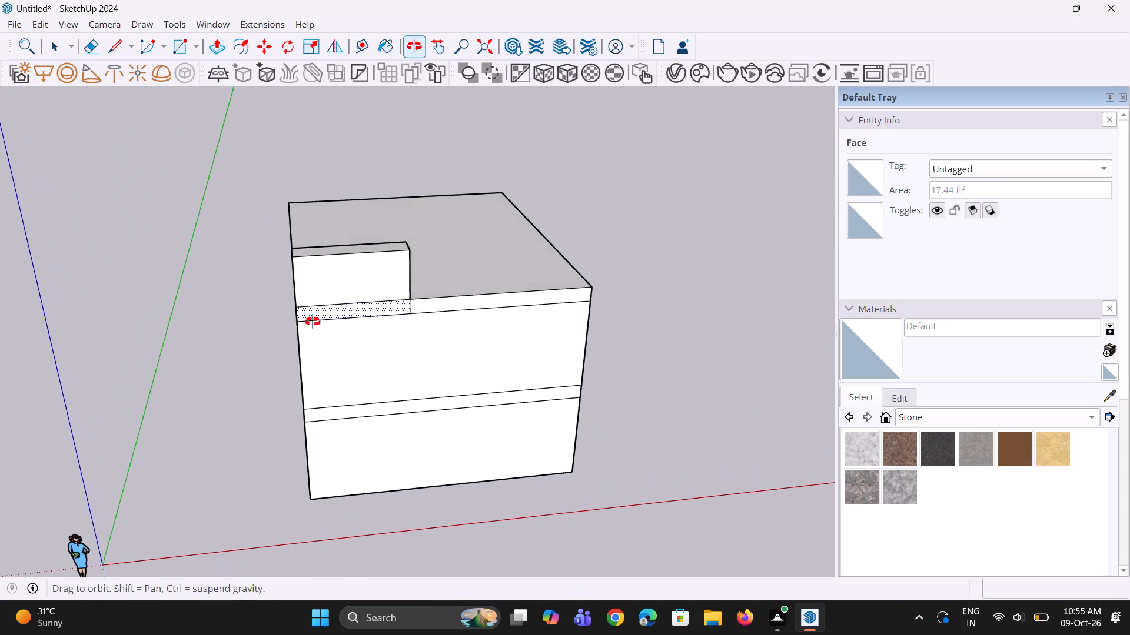
pyautogui.moveTo(313, 322); pyautogui.dragTo(313, 312, button='middle')
pyautogui.scroll(-2, 324, 300)
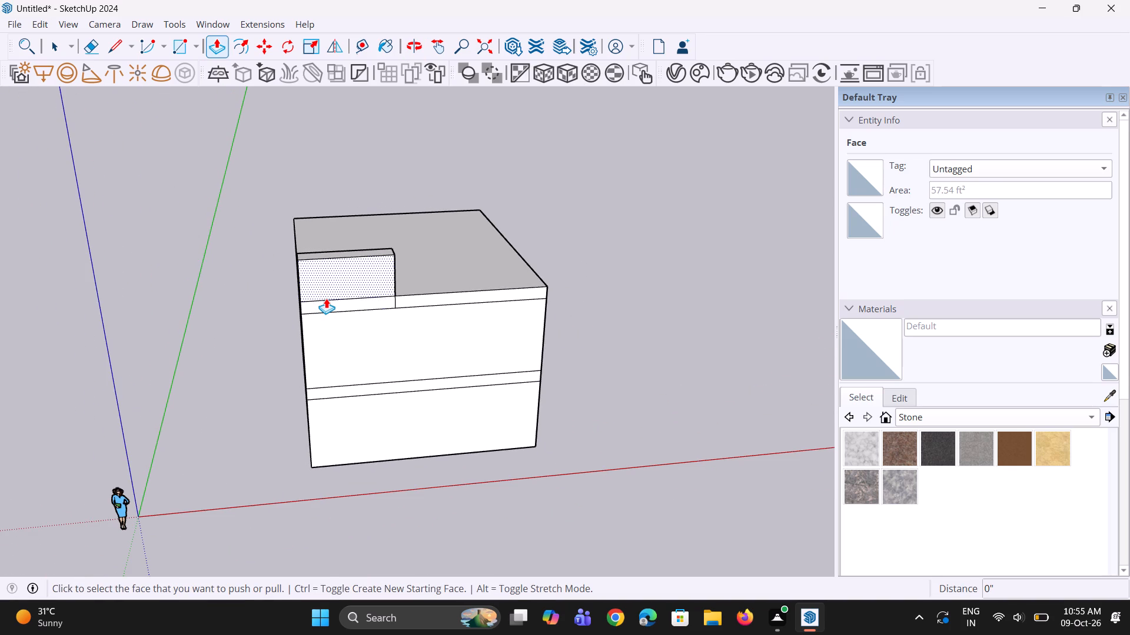
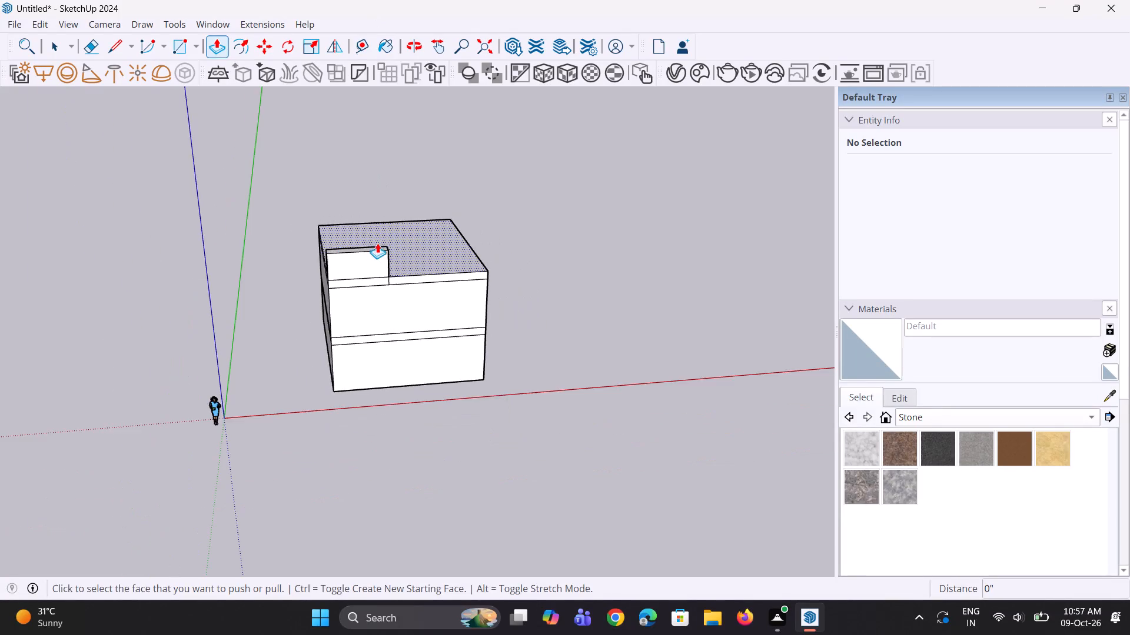
# Examine the building mass, its floor bands and the raised roof wall from several angles and distances.
pyautogui.moveTo(353, 264); pyautogui.dragTo(326, 392, button='middle')
pyautogui.scroll(5, 240, 355)
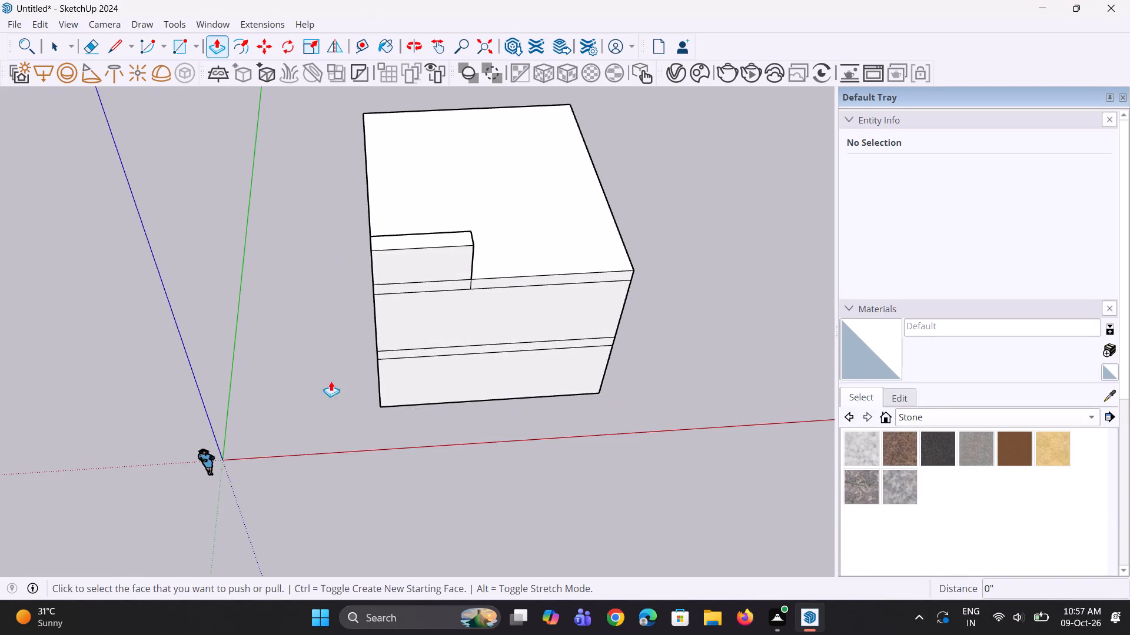
pyautogui.moveTo(427, 387); pyautogui.dragTo(679, 308, button='middle')
pyautogui.scroll(1, 643, 300)
pyautogui.scroll(-5, 367, 298)
pyautogui.moveTo(425, 328); pyautogui.dragTo(319, 311, button='middle')
pyautogui.scroll(3, 521, 239)
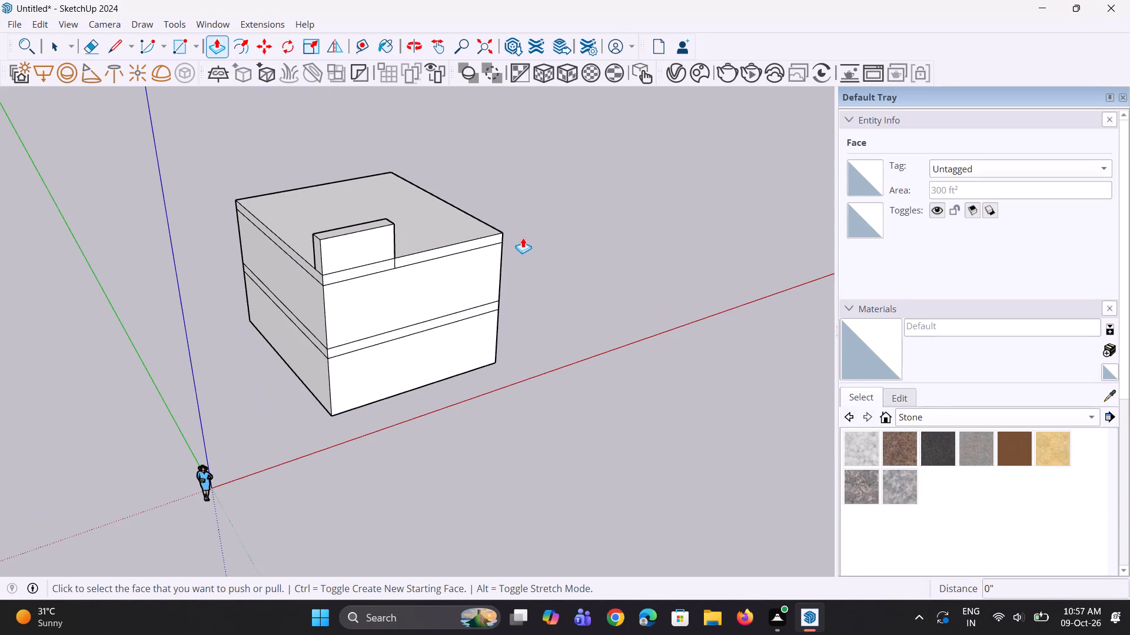
pyautogui.press('space')
pyautogui.press('space')
pyautogui.doubleClick(622, 242)
pyautogui.moveTo(544, 398); pyautogui.dragTo(477, 413, button='middle')
pyautogui.scroll(-4, 475, 417)
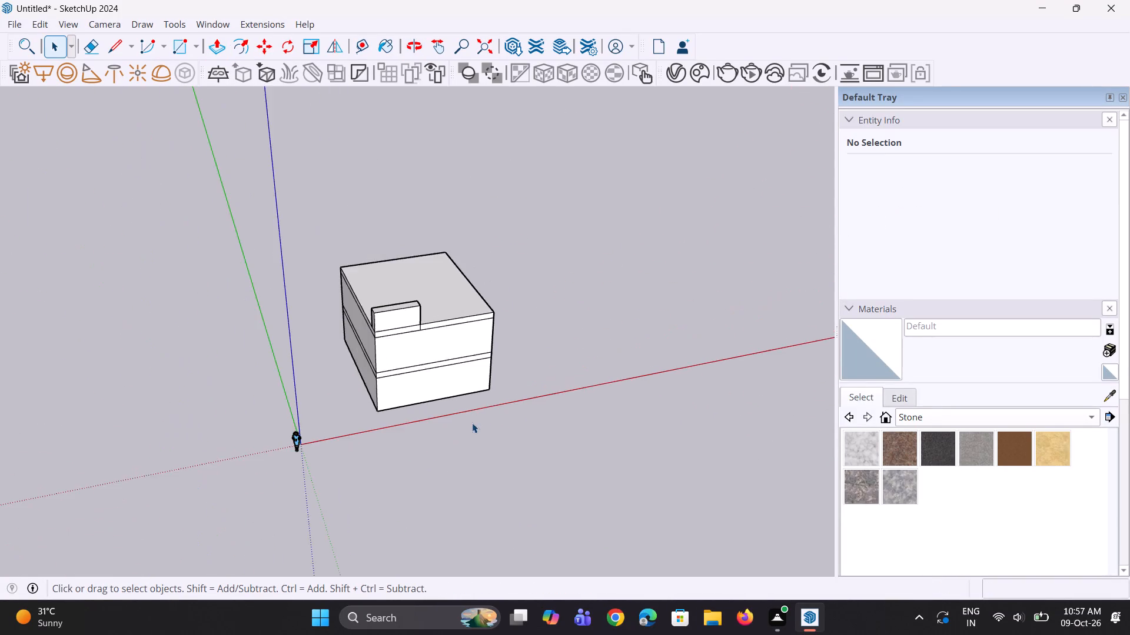
pyautogui.scroll(-4, 472, 423)
pyautogui.moveTo(469, 417); pyautogui.dragTo(424, 319, button='middle')
pyautogui.scroll(5, 718, 362)
pyautogui.moveTo(383, 445); pyautogui.dragTo(432, 446)
pyautogui.click(443, 445)
pyautogui.scroll(-7, 486, 406)
pyautogui.moveTo(507, 413); pyautogui.dragTo(496, 422, button='middle')
pyautogui.scroll(6, 304, 464)
pyautogui.moveTo(337, 401); pyautogui.dragTo(338, 424, button='middle')
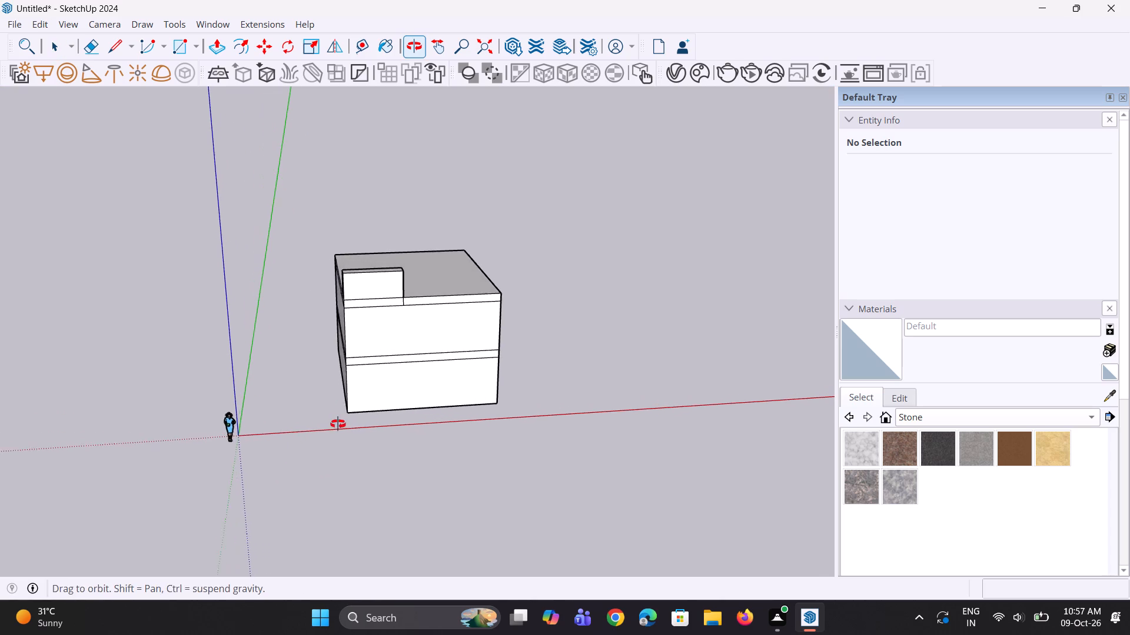
pyautogui.moveTo(338, 424); pyautogui.dragTo(337, 424, button='middle')
pyautogui.press('p')
pyautogui.scroll(4, 391, 388)
pyautogui.moveTo(411, 372); pyautogui.dragTo(394, 377, button='middle')
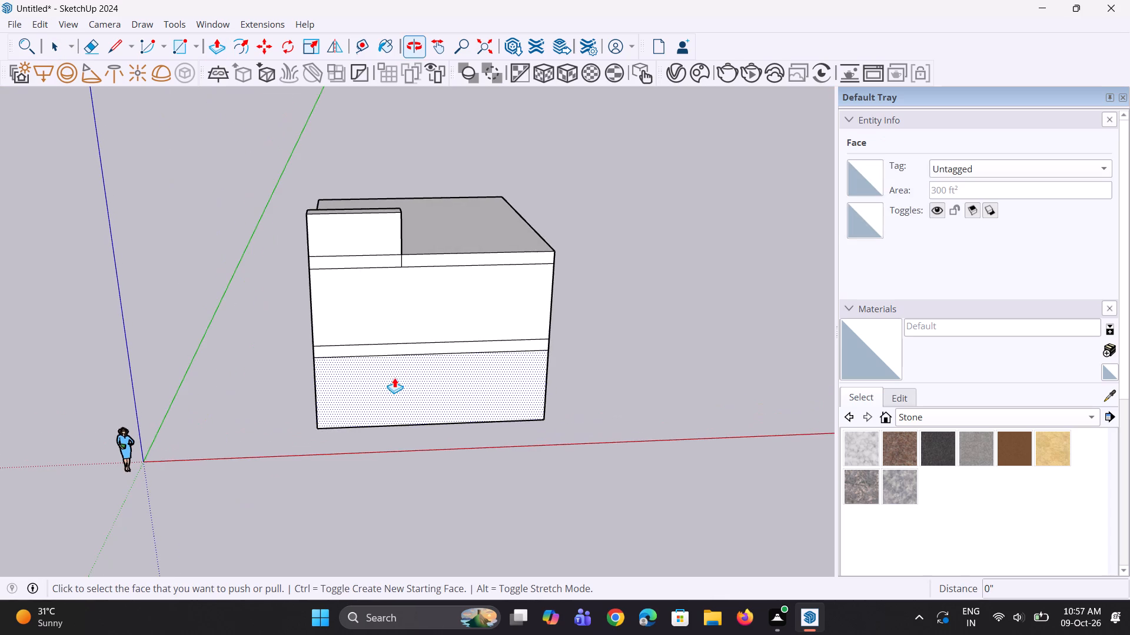
pyautogui.scroll(2, 397, 245)
pyautogui.scroll(1, 370, 289)
pyautogui.moveTo(383, 295); pyautogui.dragTo(388, 299, button='middle')
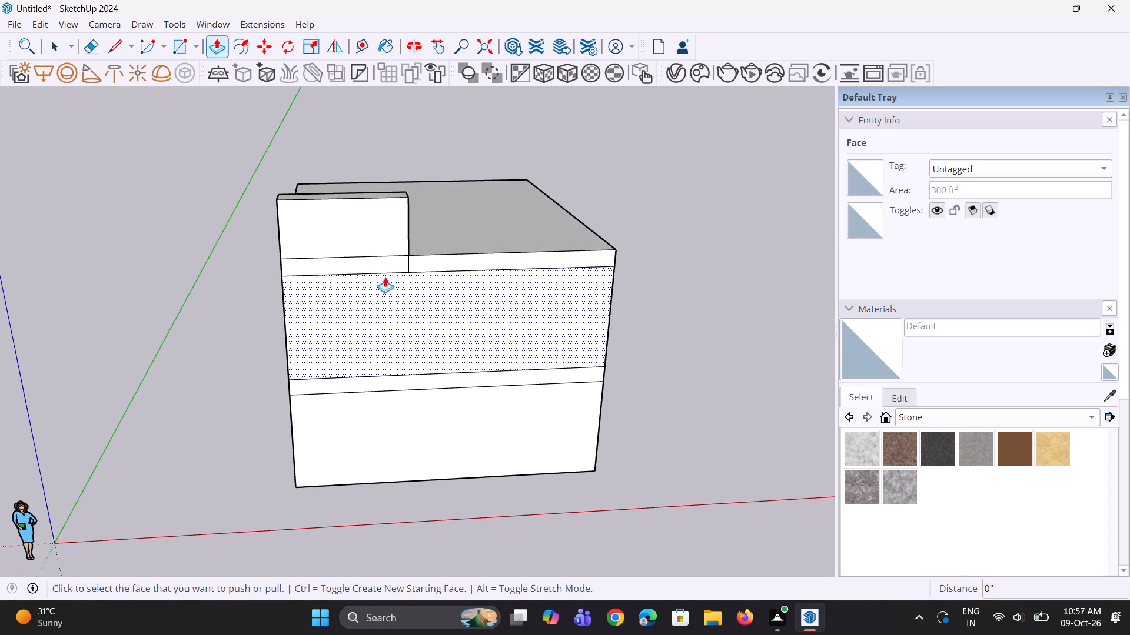
pyautogui.scroll(3, 385, 274)
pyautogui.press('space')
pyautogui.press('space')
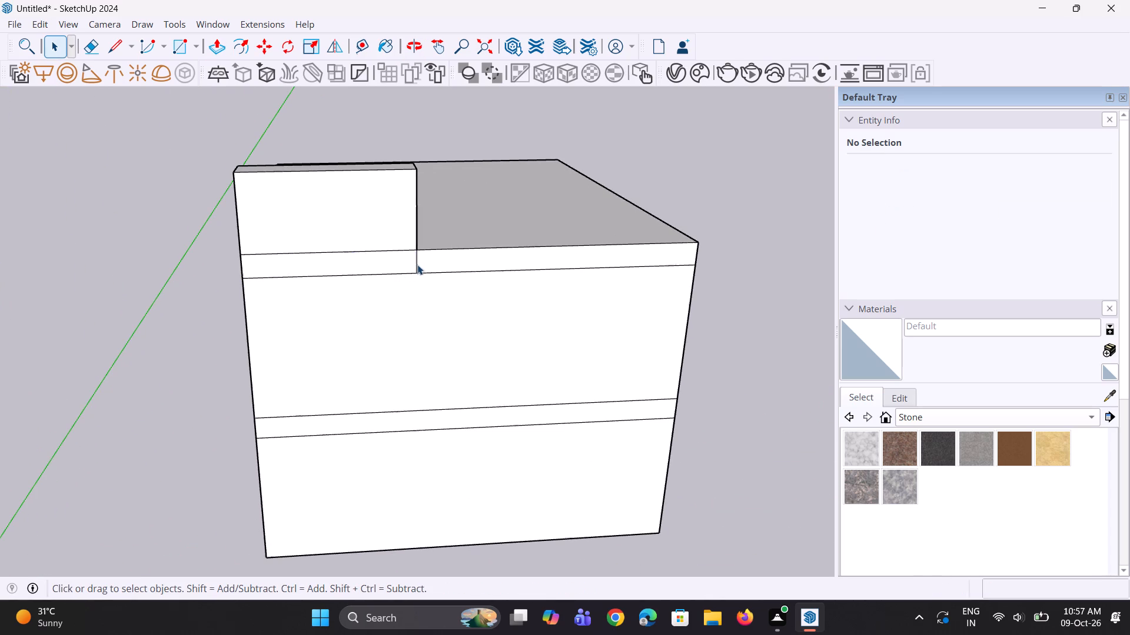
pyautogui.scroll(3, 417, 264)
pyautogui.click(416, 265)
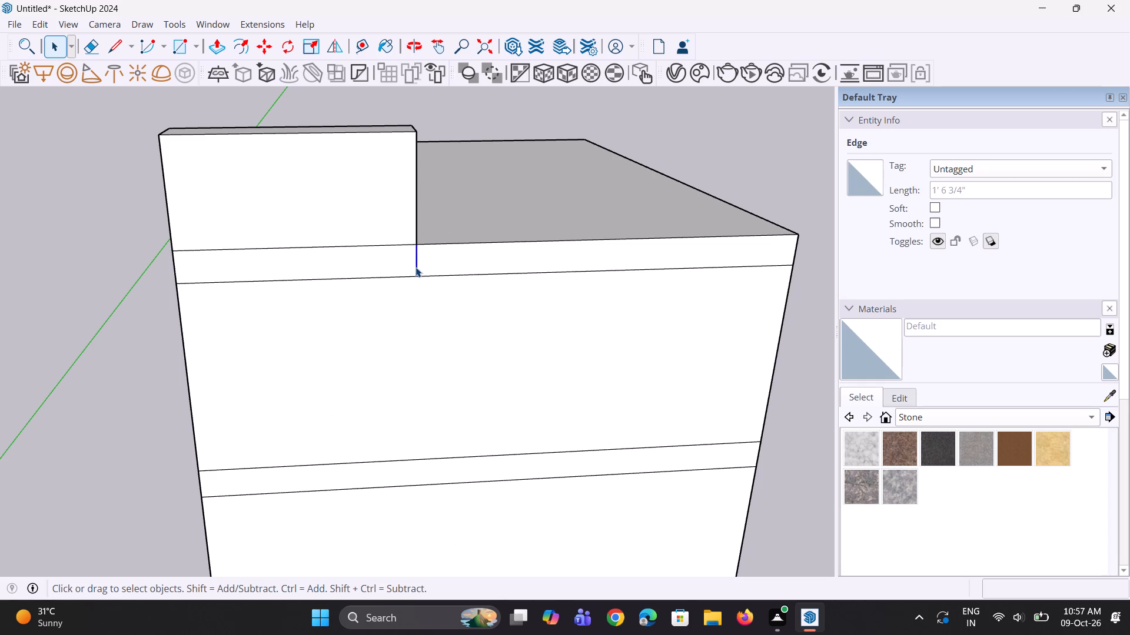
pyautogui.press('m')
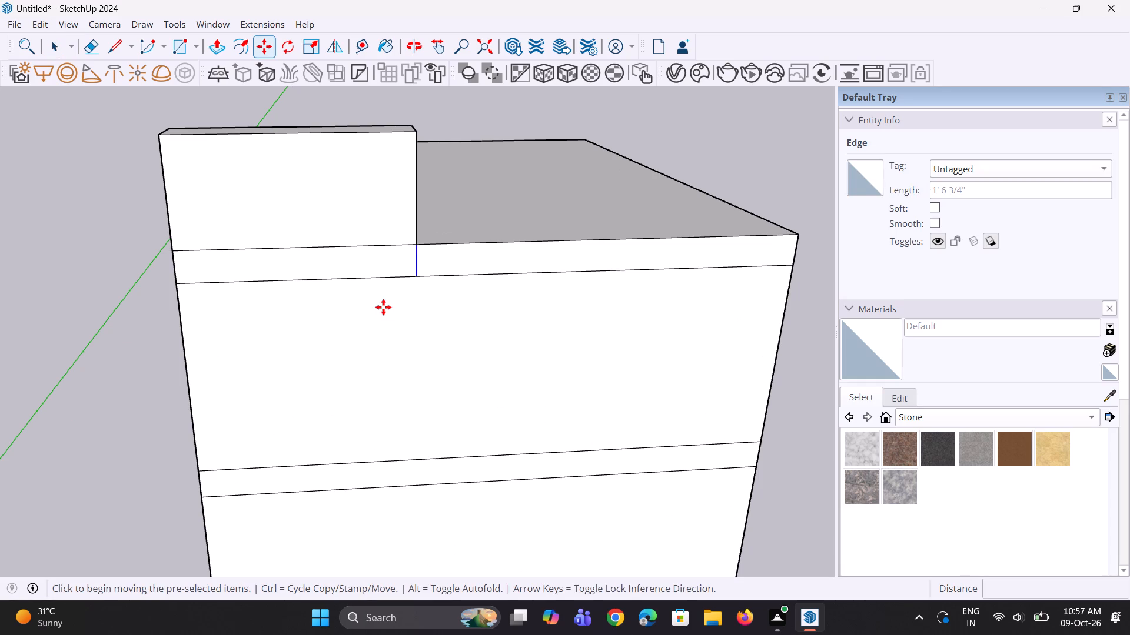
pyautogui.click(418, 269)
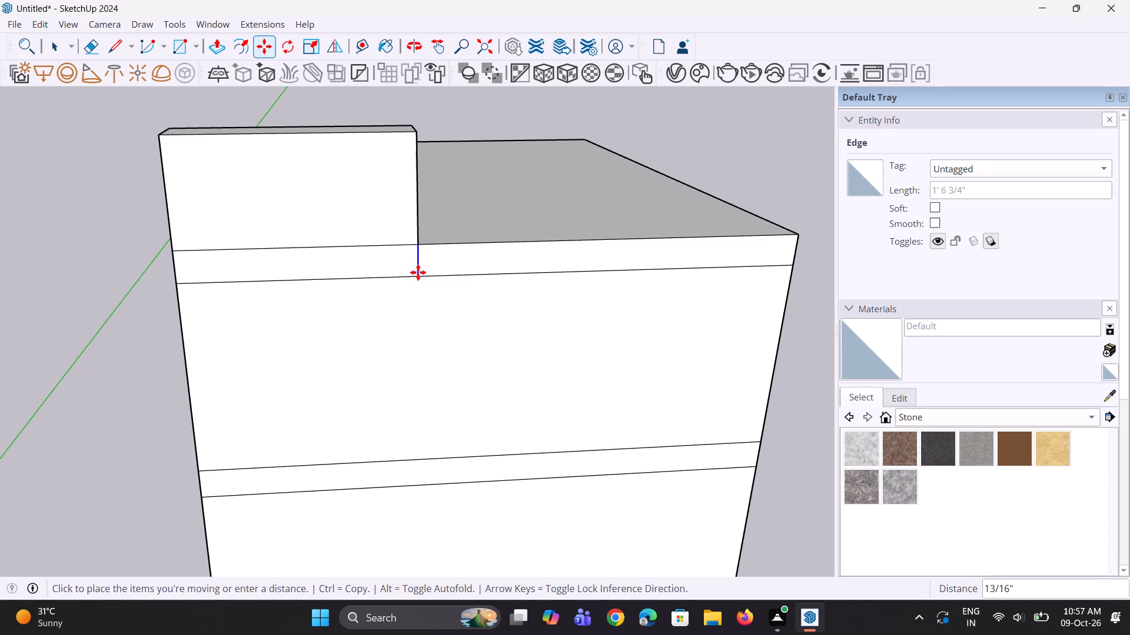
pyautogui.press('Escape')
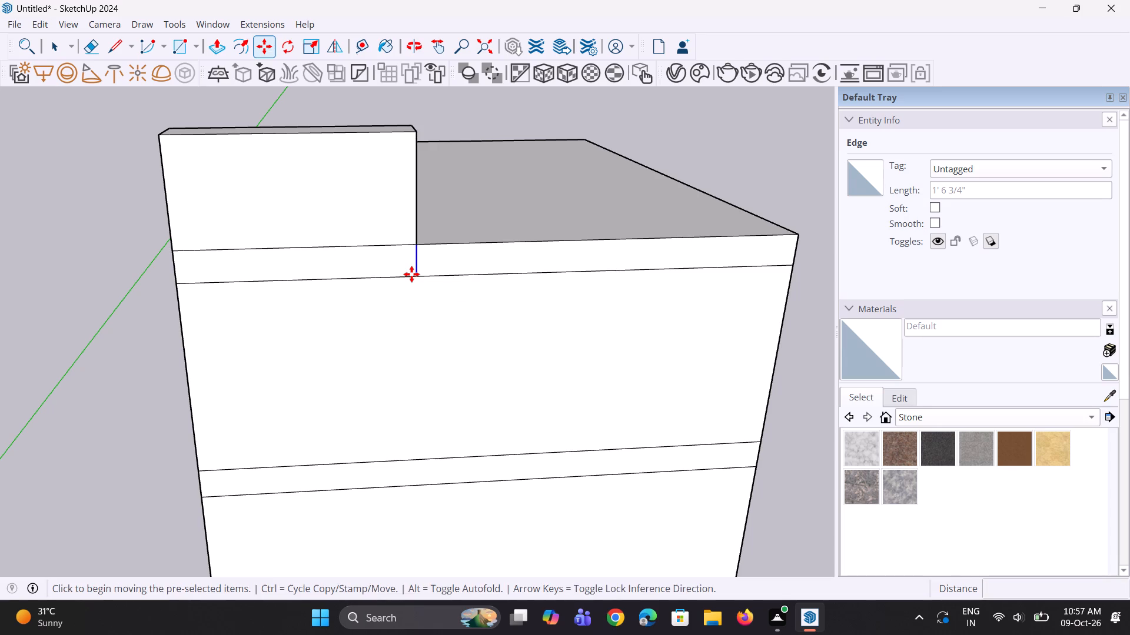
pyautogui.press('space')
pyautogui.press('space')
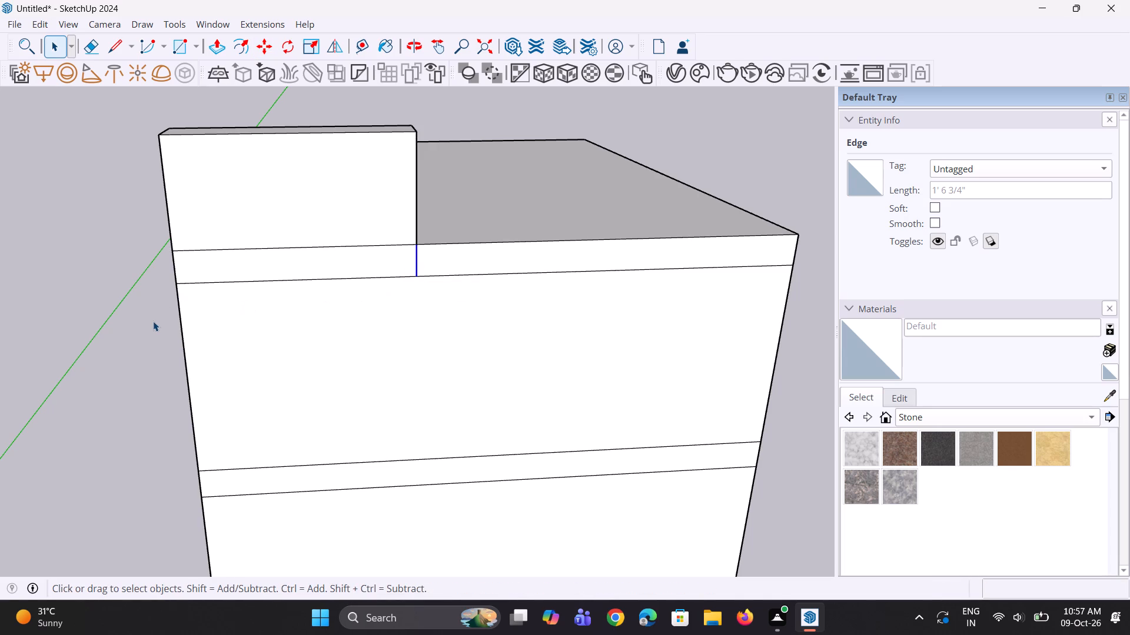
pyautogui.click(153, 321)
# Erase the short vertical edge in the front face's top band directly below the raised wall's end.
pyautogui.press('e')
pyautogui.scroll(2, 282, 280)
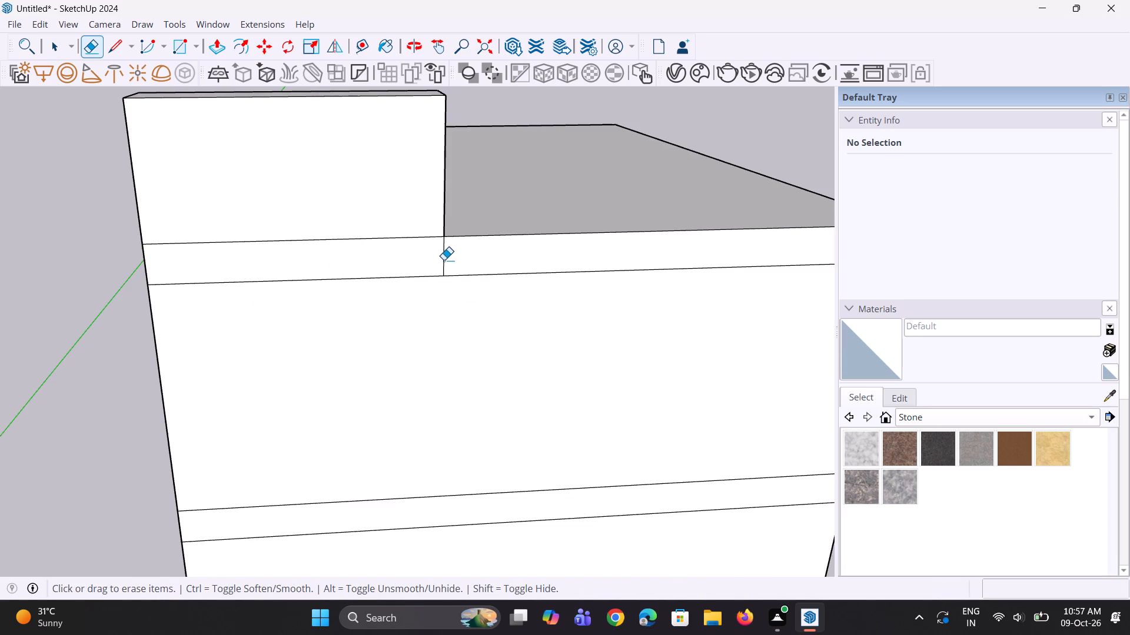
pyautogui.click(442, 259)
pyautogui.scroll(-9, 438, 300)
pyautogui.moveTo(368, 335); pyautogui.dragTo(395, 309, button='middle')
pyautogui.press('Escape')
pyautogui.press('space')
pyautogui.press('space')
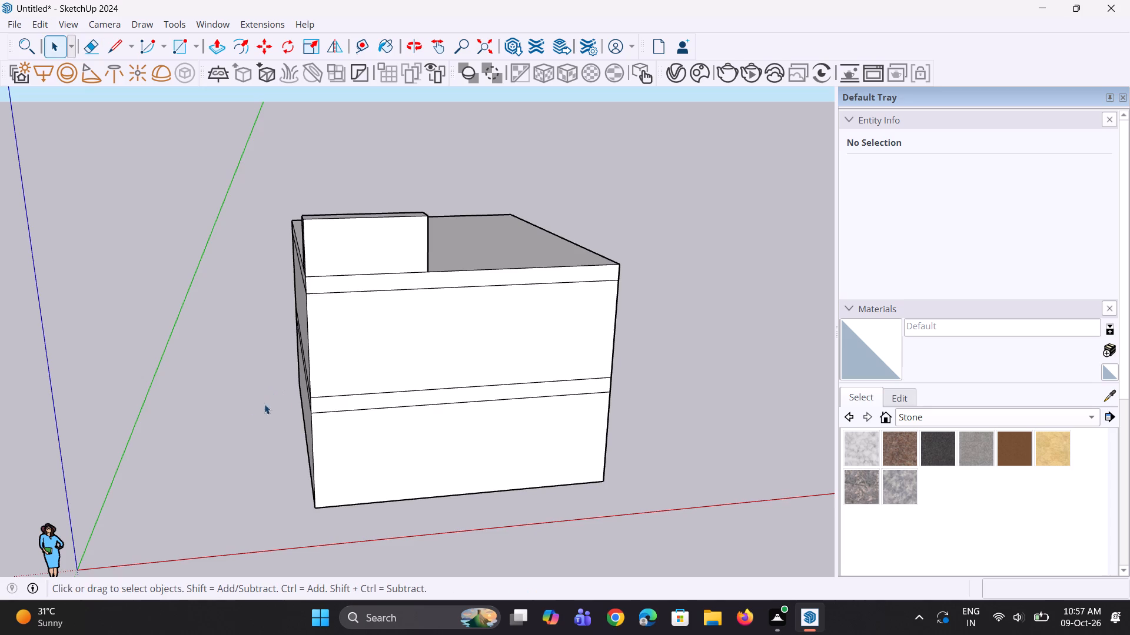
# Draw a vertical line about 1' 6 3/4" long across the front face's top band, slightly inside the raised wall's free end.
pyautogui.moveTo(279, 402); pyautogui.dragTo(294, 400, button='middle')
pyautogui.scroll(1, 294, 400)
pyautogui.scroll(5, 463, 236)
pyautogui.moveTo(414, 294); pyautogui.dragTo(420, 320, button='middle')
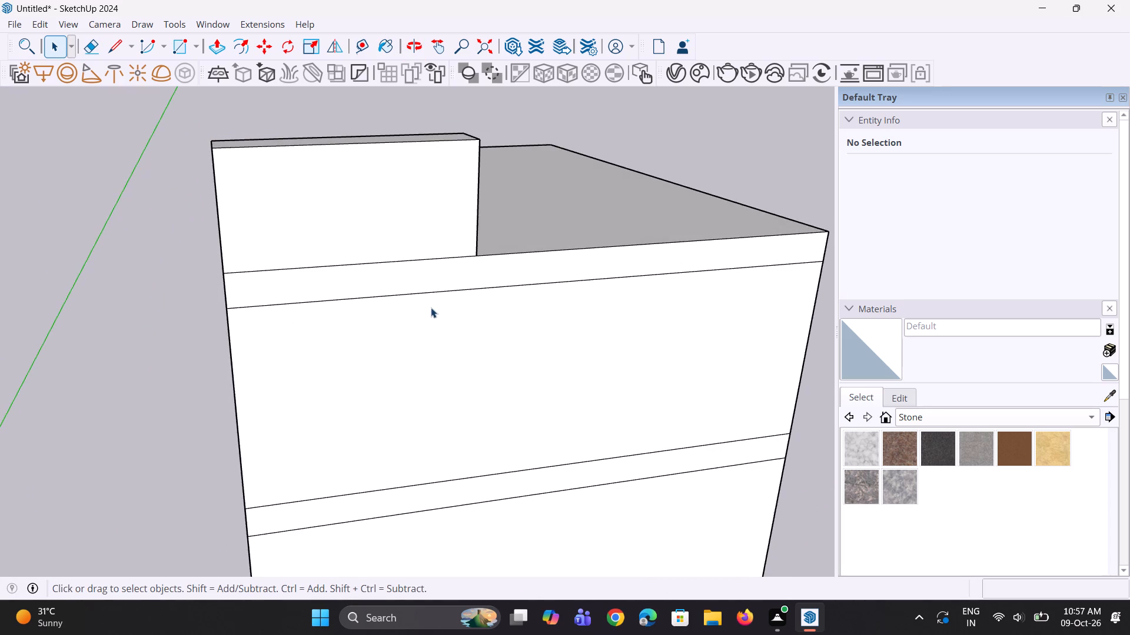
pyautogui.scroll(1, 433, 303)
pyautogui.press('l')
pyautogui.click(452, 288)
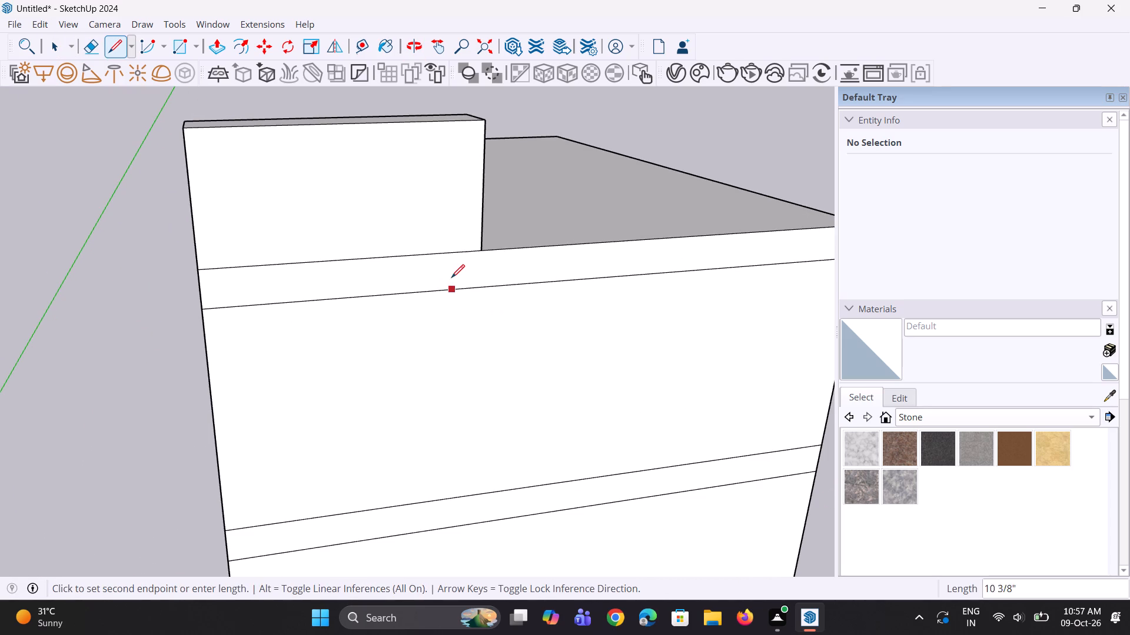
pyautogui.click(450, 253)
pyautogui.scroll(-4, 393, 343)
pyautogui.moveTo(436, 331); pyautogui.dragTo(413, 333, button='middle')
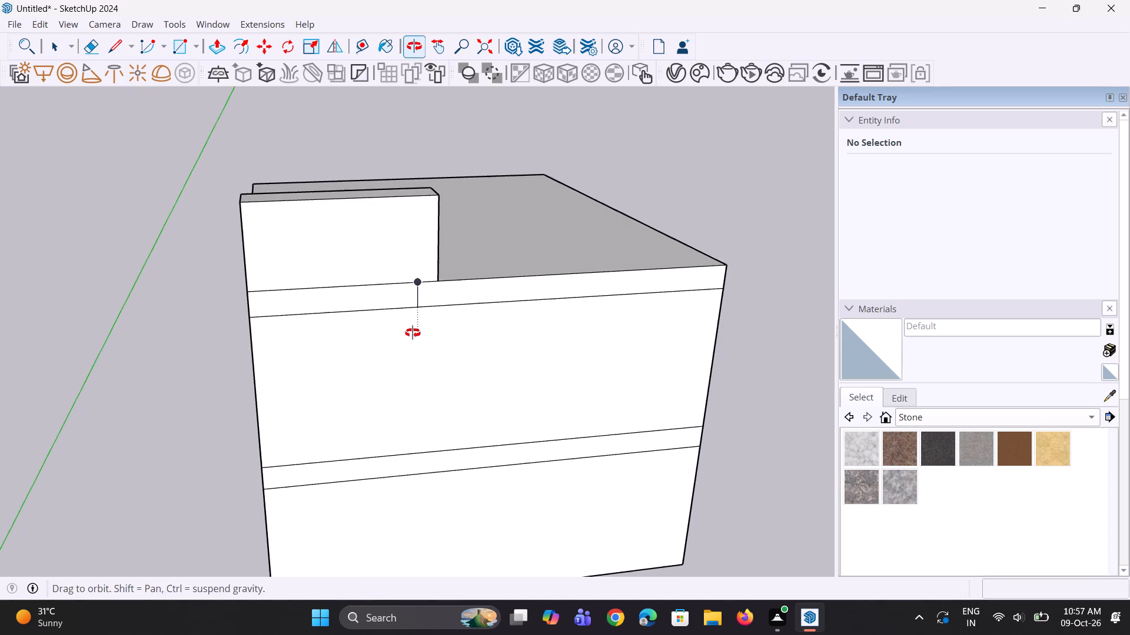
pyautogui.moveTo(413, 333); pyautogui.dragTo(411, 333, button='middle')
pyautogui.press('space')
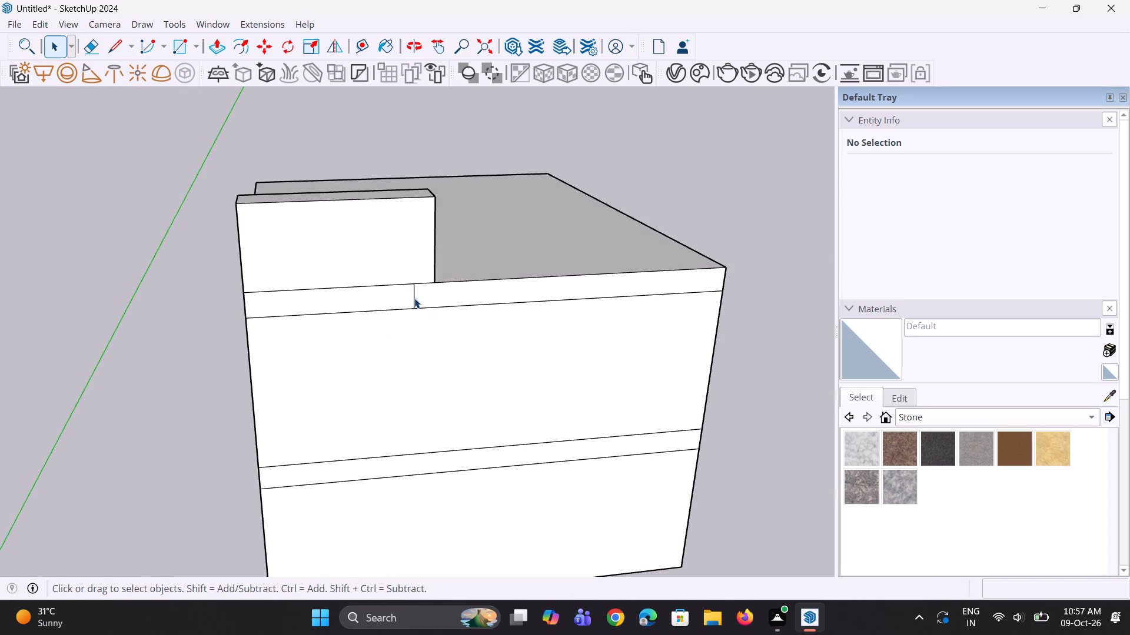
# Copy the short vertical line about 10' along the front top band, away from the raised wall.
pyautogui.click(414, 298)
pyautogui.press('m')
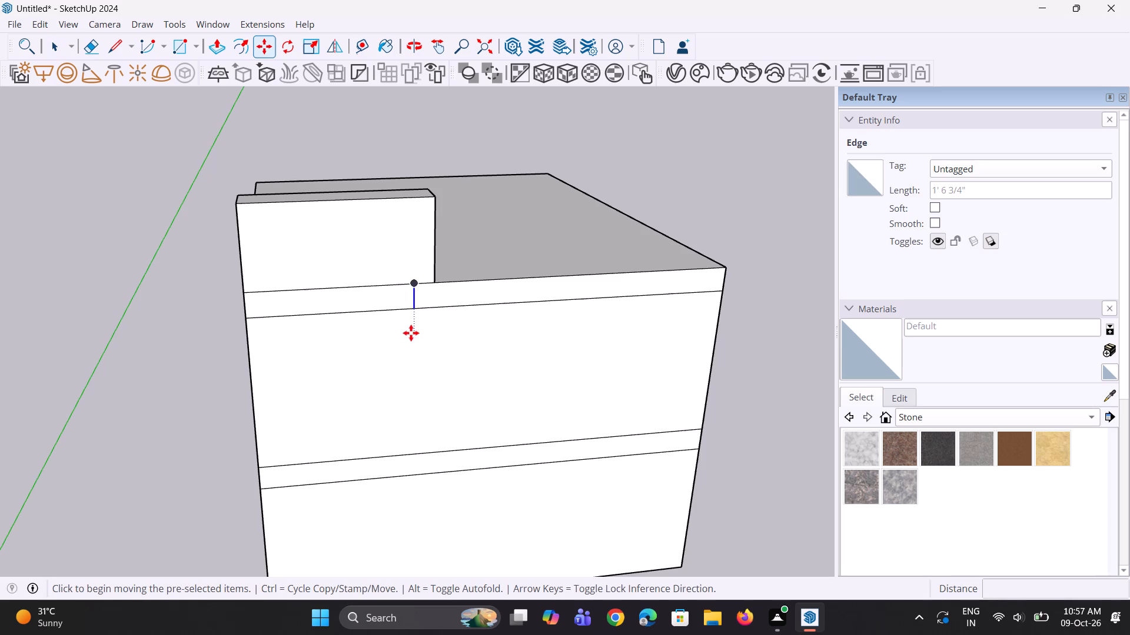
pyautogui.click(415, 311)
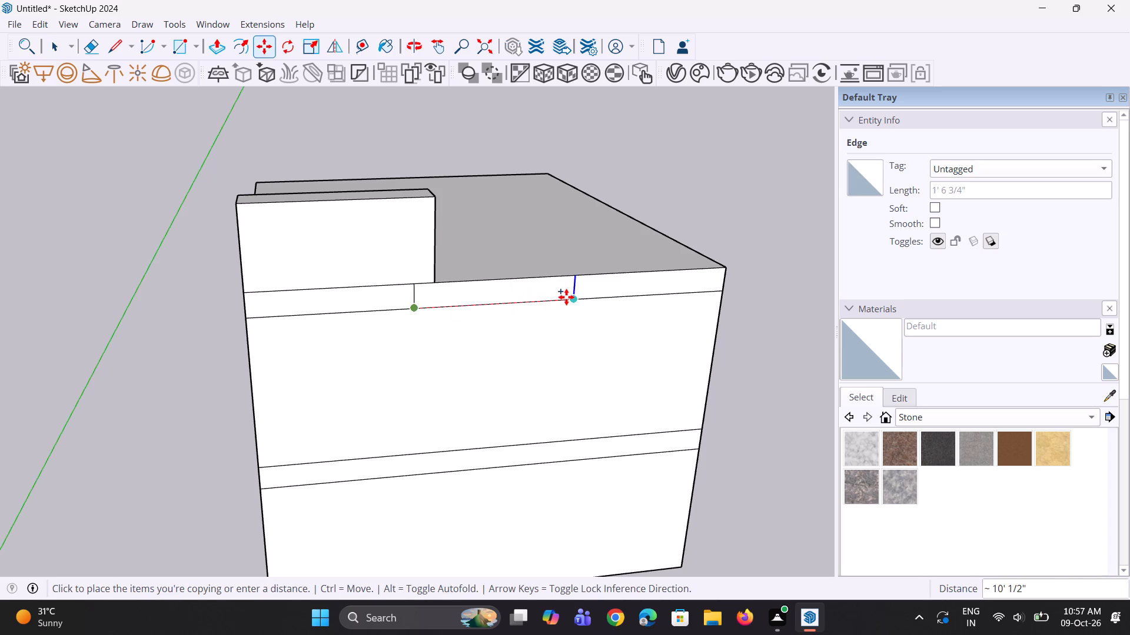
pyautogui.click(568, 297)
pyautogui.moveTo(547, 315); pyautogui.dragTo(517, 318, button='middle')
pyautogui.press('space')
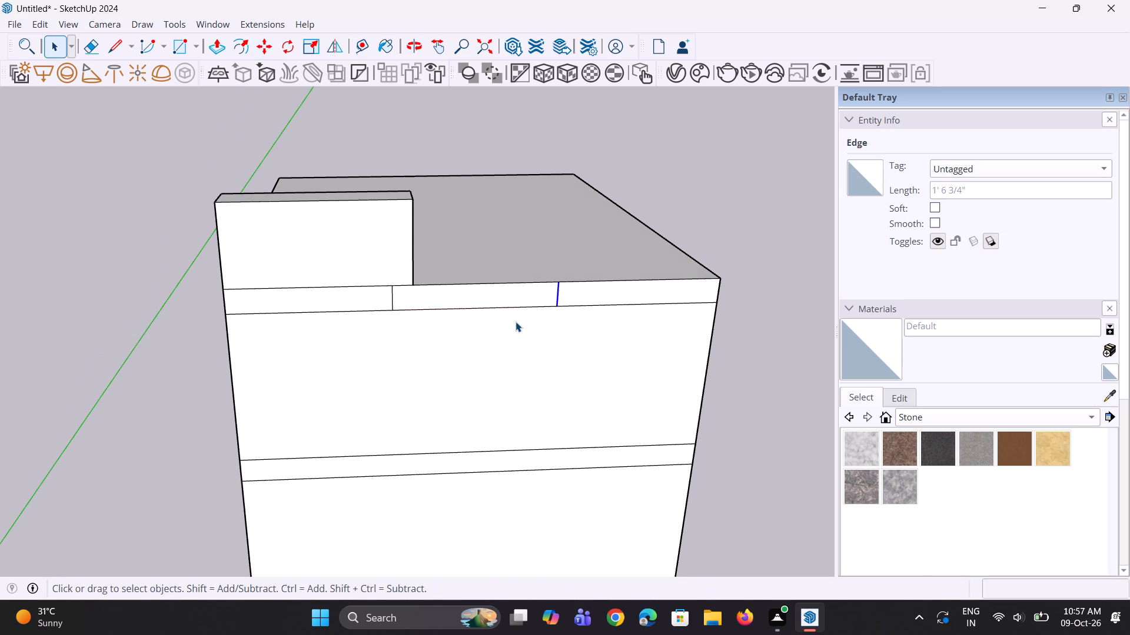
pyautogui.press('space')
# Push/Pull the top band section between the two vertical lines outward about 1' 6" to form a projecting ledge.
pyautogui.press('p')
pyautogui.click(522, 298)
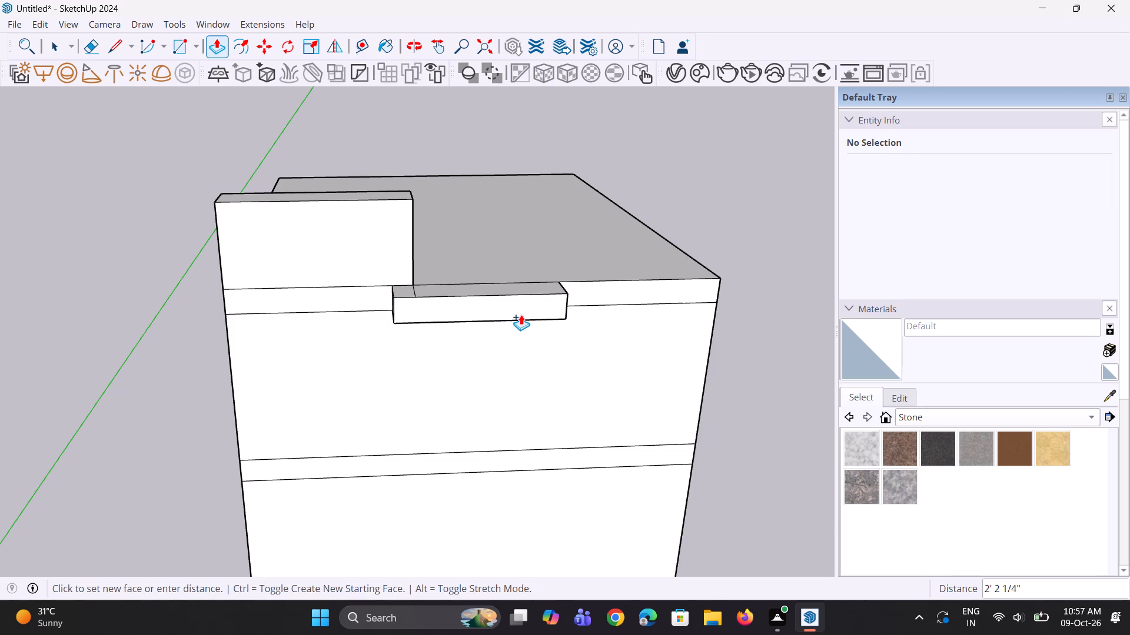
pyautogui.click(521, 309)
# Erase the stray short edge crossing the top of the projecting ledge near the raised wall's end.
pyautogui.moveTo(365, 346); pyautogui.dragTo(388, 449, button='middle')
pyautogui.scroll(-1, 368, 347)
pyautogui.scroll(4, 431, 389)
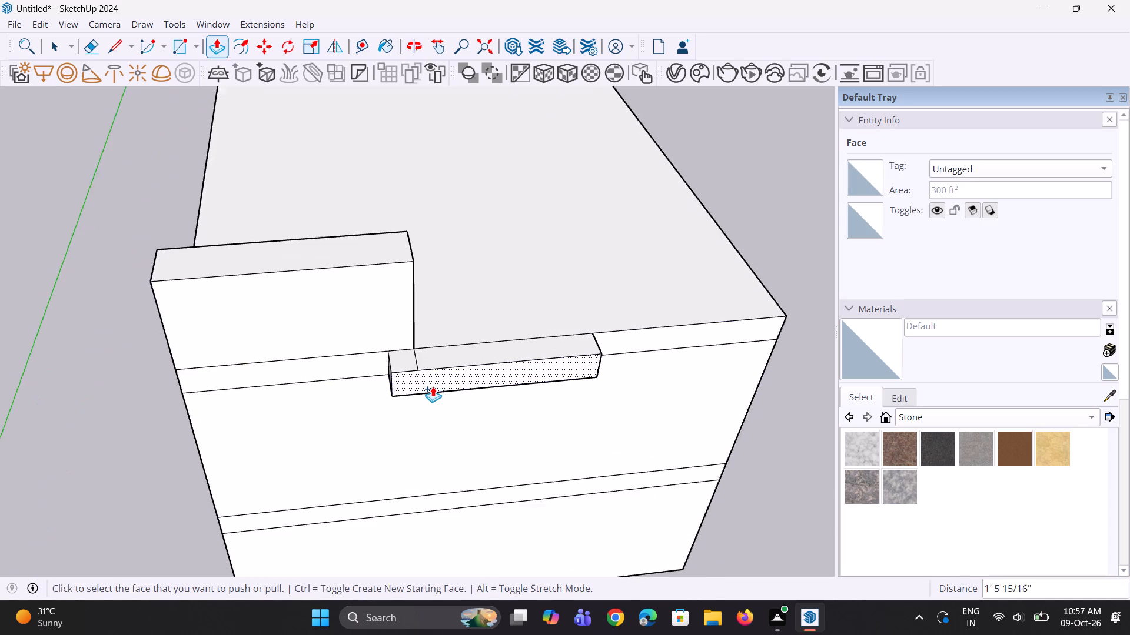
pyautogui.scroll(3, 433, 386)
pyautogui.press('e')
pyautogui.click(407, 350)
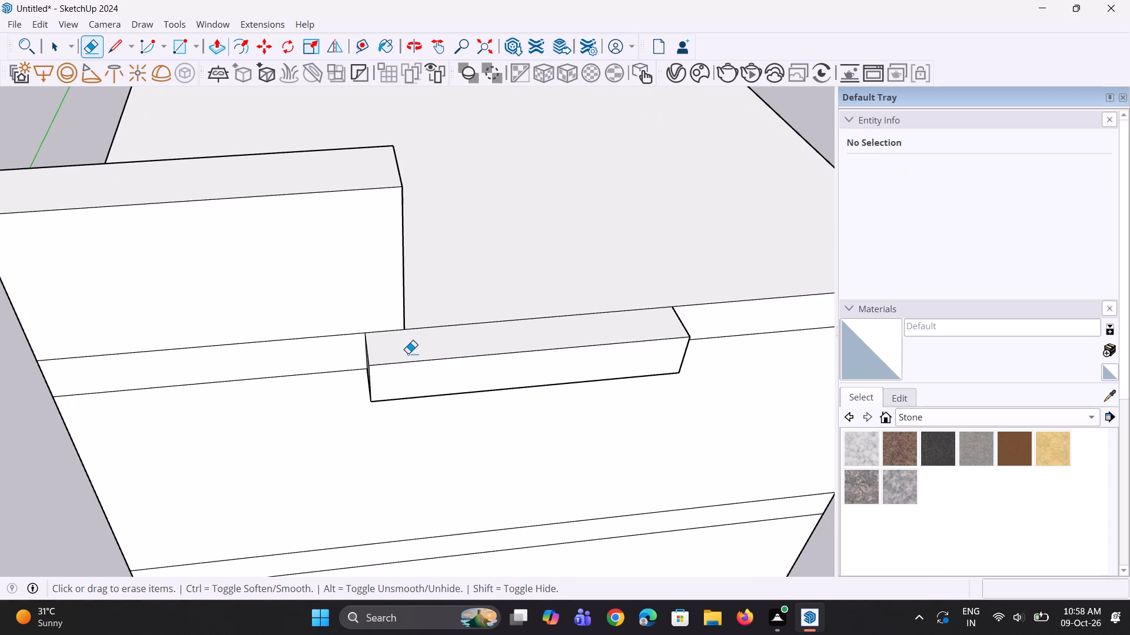
# Examine the projecting ledge, the raised wall and the building's front and side faces from several angles and distances.
pyautogui.scroll(-5, 397, 375)
pyautogui.moveTo(390, 381); pyautogui.dragTo(438, 298, button='middle')
pyautogui.scroll(3, 387, 346)
pyautogui.moveTo(392, 361); pyautogui.dragTo(471, 331, button='middle')
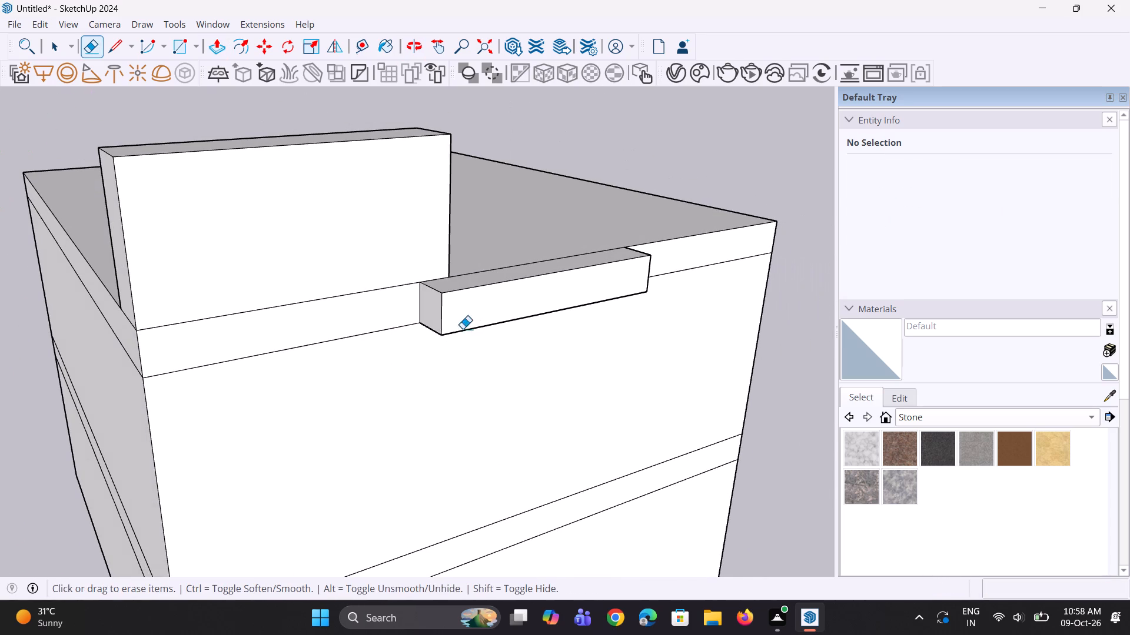
pyautogui.scroll(3, 424, 344)
pyautogui.moveTo(424, 344); pyautogui.dragTo(410, 339, button='middle')
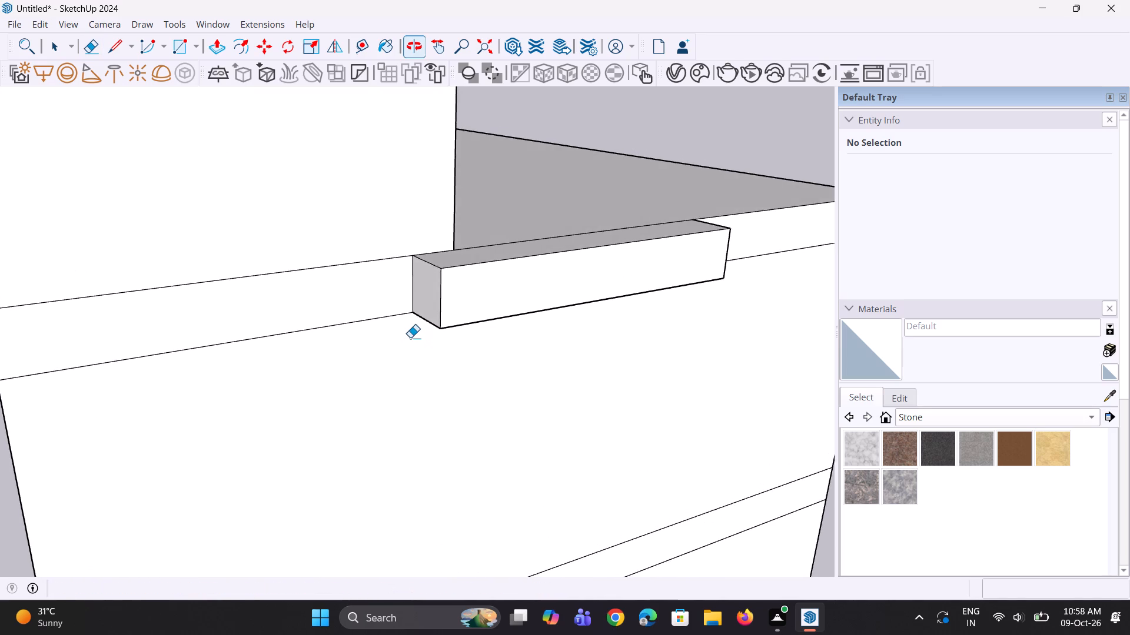
pyautogui.scroll(-8, 409, 335)
pyautogui.moveTo(431, 334); pyautogui.dragTo(404, 335, button='middle')
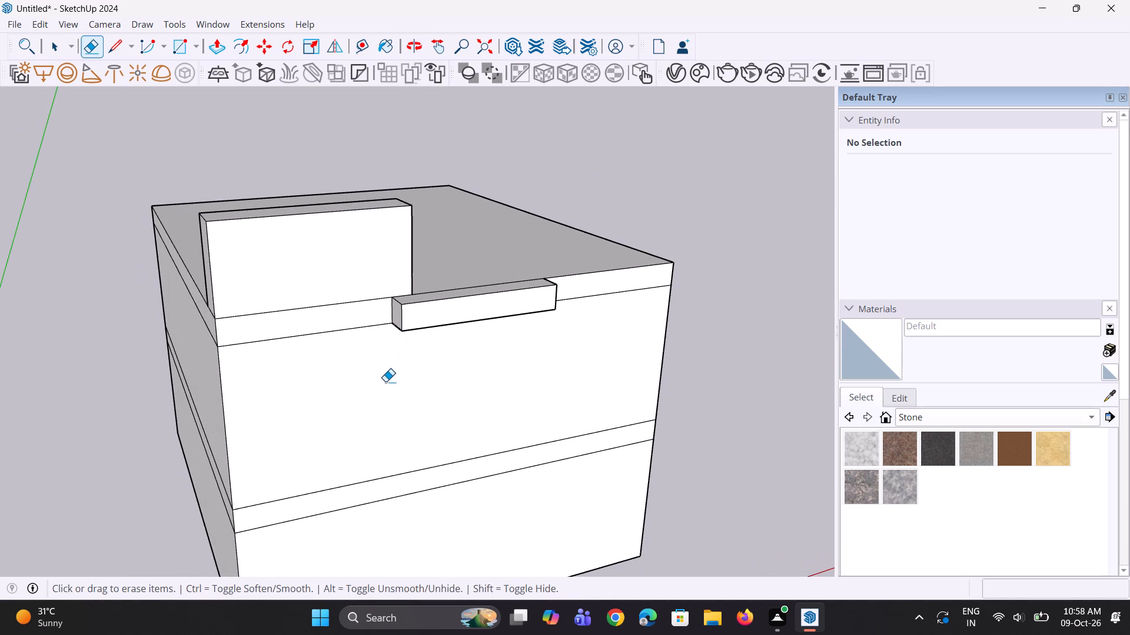
pyautogui.press('space')
pyautogui.press('space')
pyautogui.click(195, 450)
pyautogui.doubleClick(135, 444)
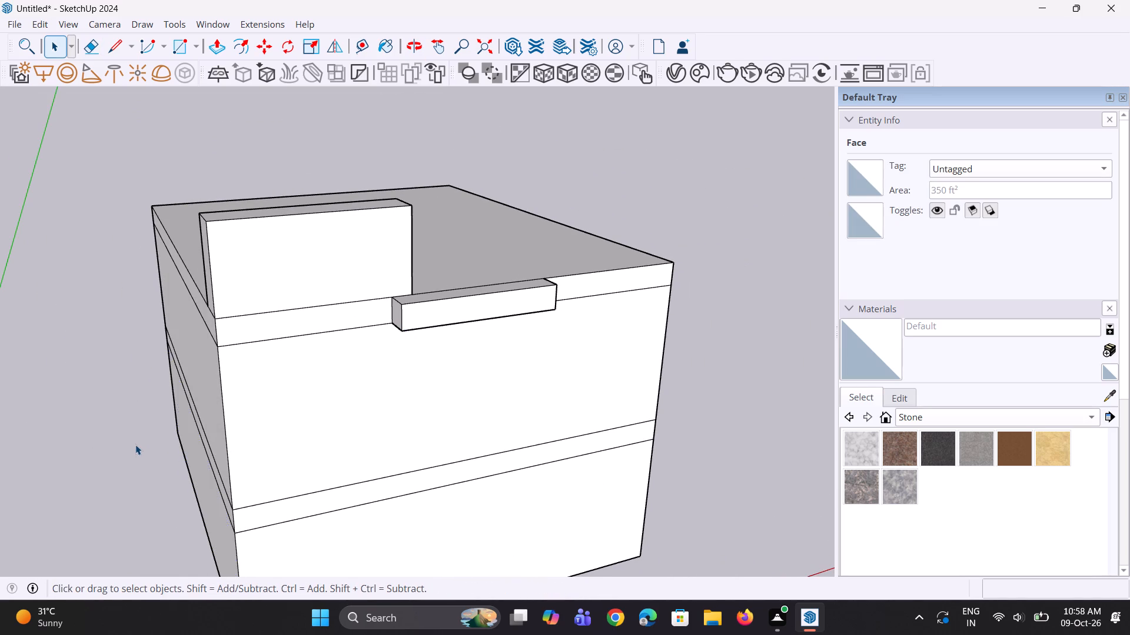
pyautogui.scroll(-4, 155, 401)
pyautogui.moveTo(433, 396); pyautogui.dragTo(637, 376, button='middle')
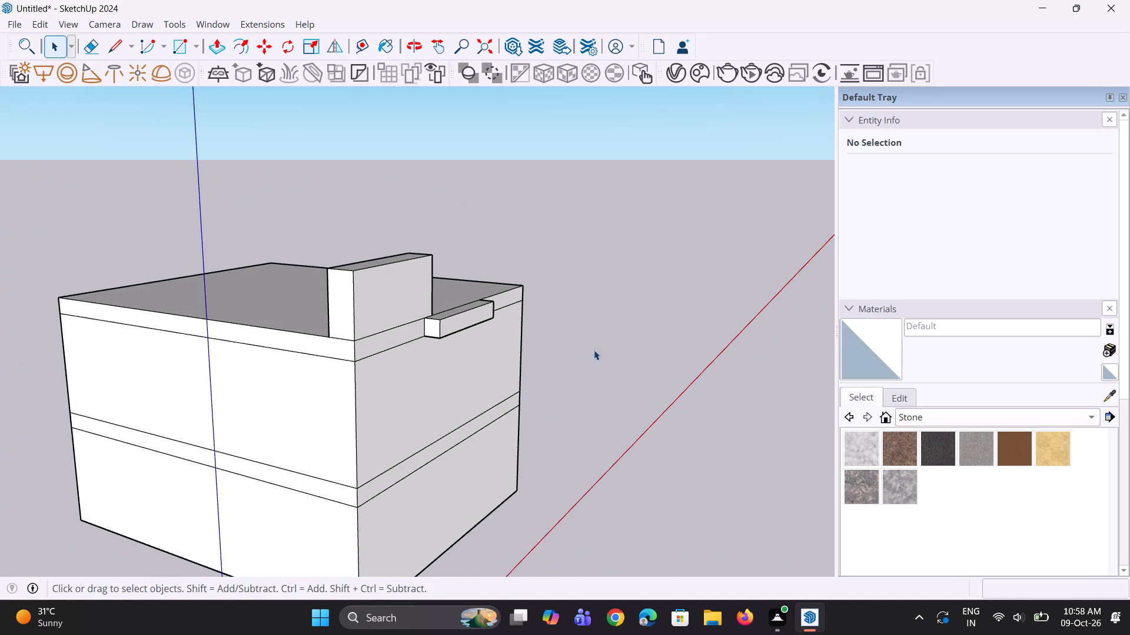
pyautogui.moveTo(594, 350); pyautogui.dragTo(433, 387, button='middle')
pyautogui.scroll(-2, 378, 385)
pyautogui.moveTo(548, 428); pyautogui.dragTo(461, 433, button='middle')
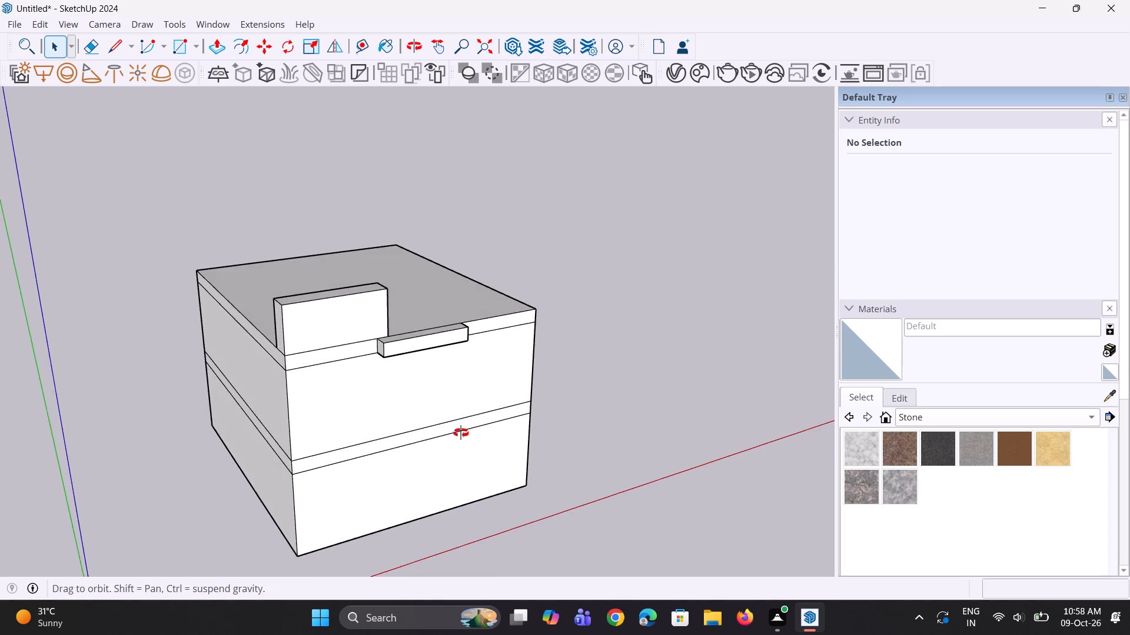
pyautogui.moveTo(461, 433); pyautogui.dragTo(423, 436, button='middle')
pyautogui.scroll(3, 458, 345)
pyautogui.moveTo(463, 346); pyautogui.dragTo(285, 343, button='middle')
pyautogui.scroll(1, 347, 349)
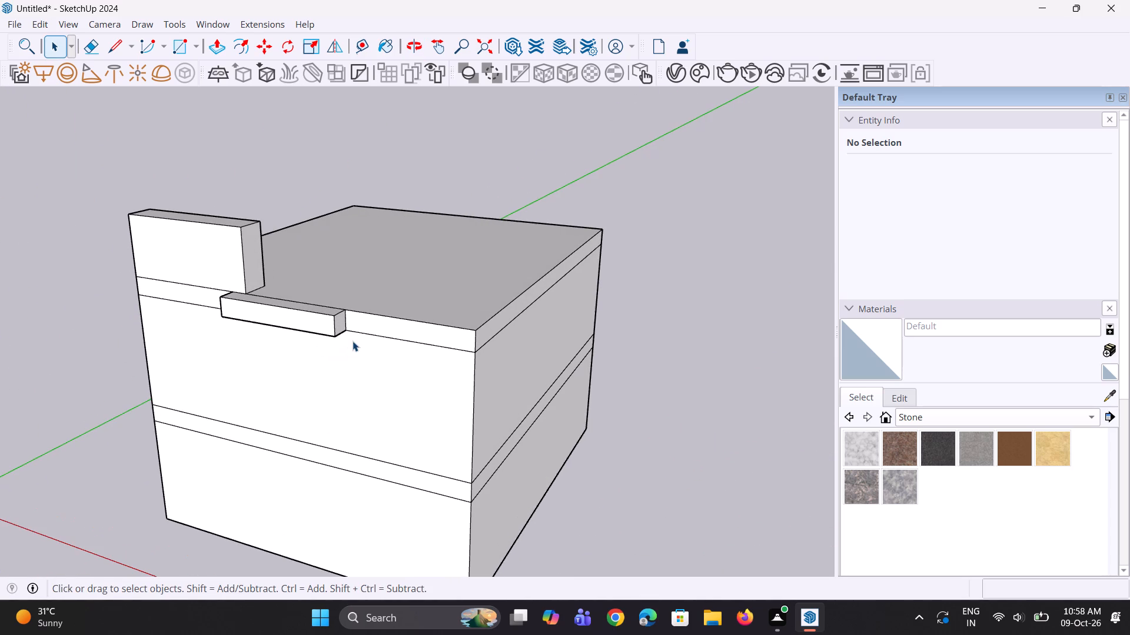
pyautogui.scroll(-3, 347, 347)
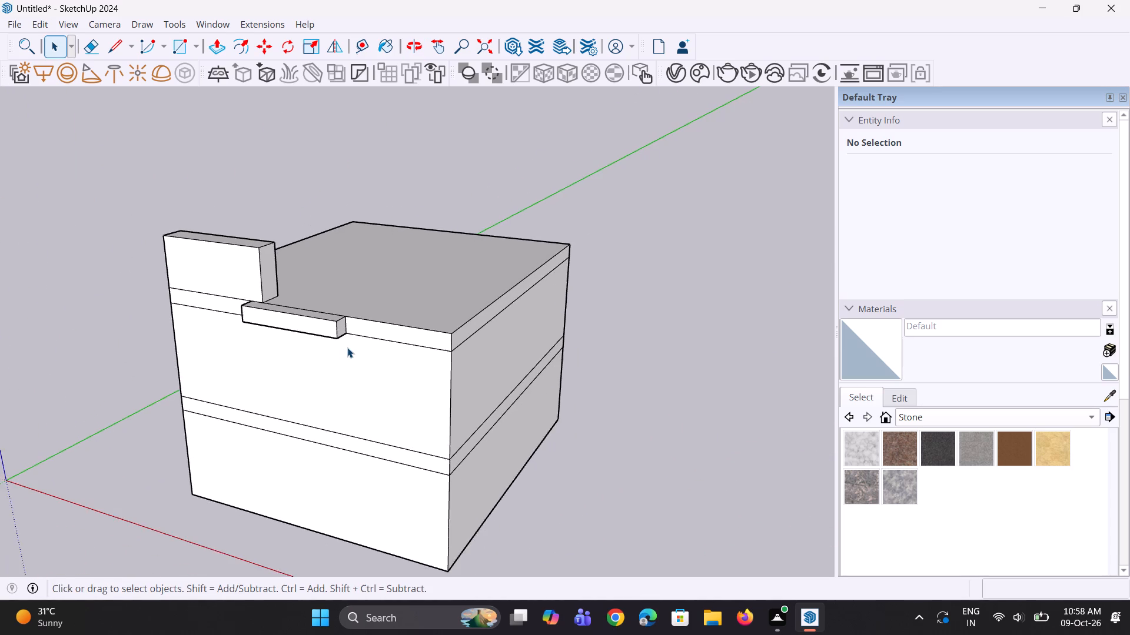
pyautogui.scroll(-5, 347, 347)
pyautogui.moveTo(347, 347); pyautogui.dragTo(257, 374, button='middle')
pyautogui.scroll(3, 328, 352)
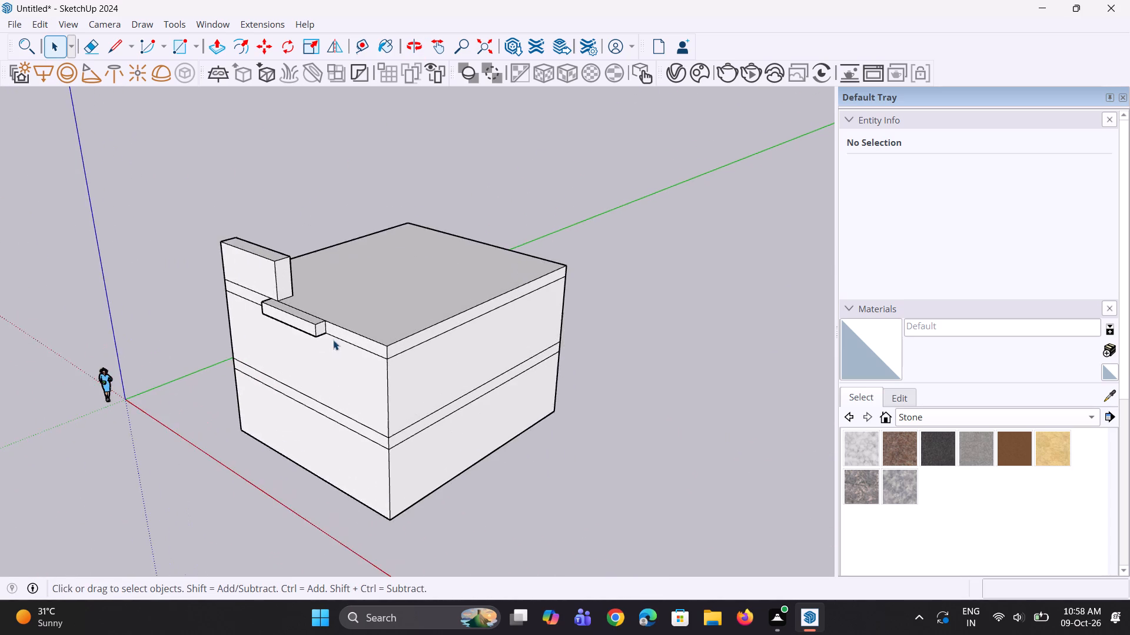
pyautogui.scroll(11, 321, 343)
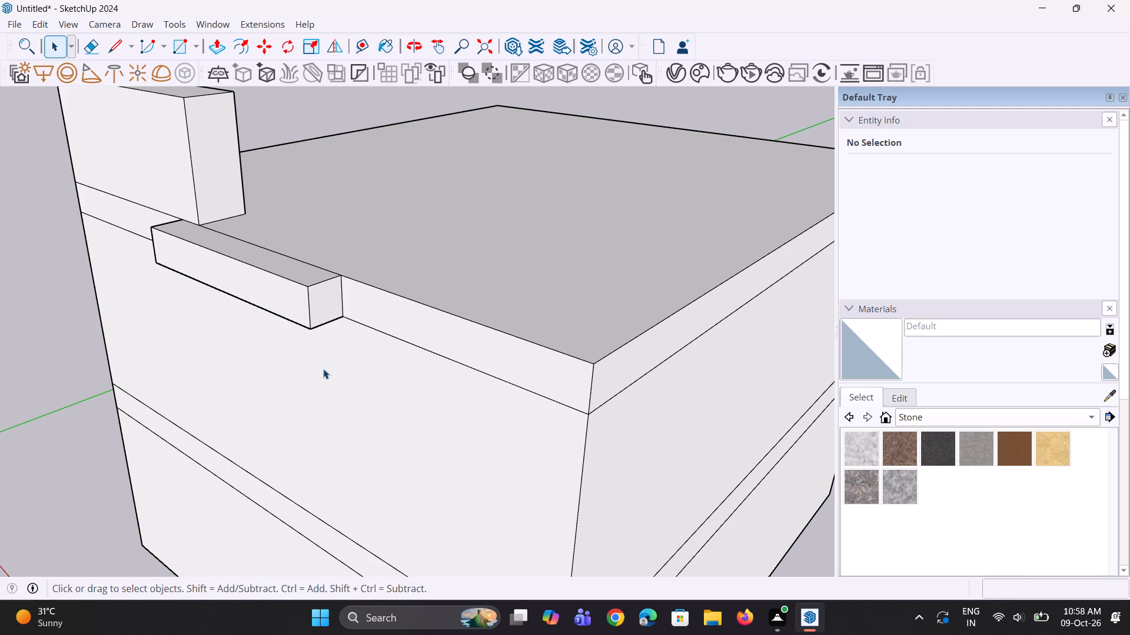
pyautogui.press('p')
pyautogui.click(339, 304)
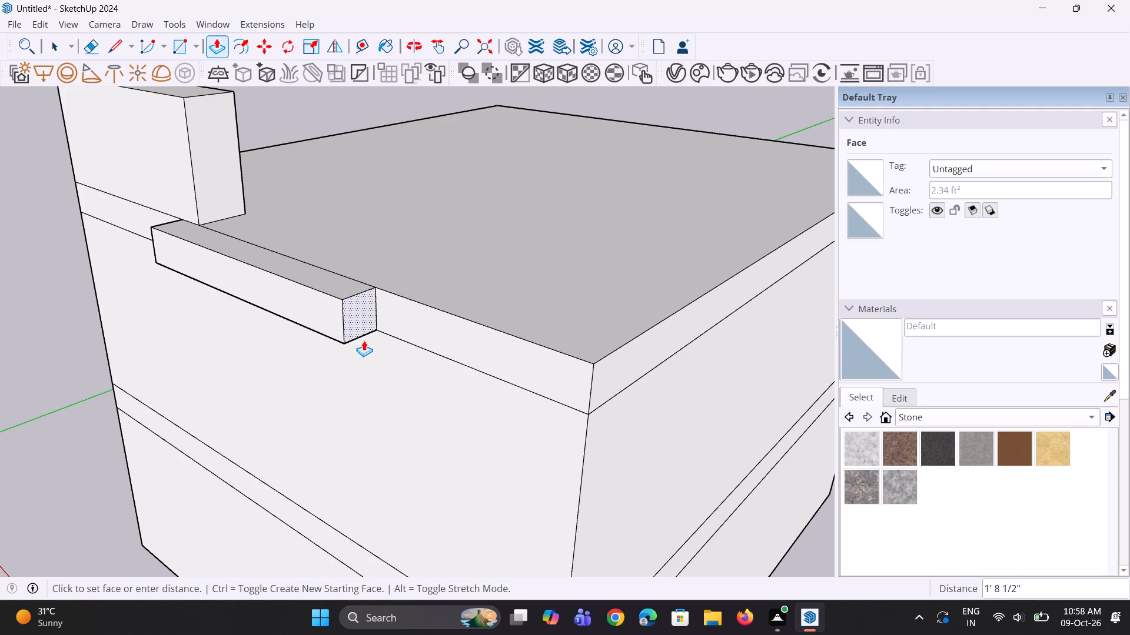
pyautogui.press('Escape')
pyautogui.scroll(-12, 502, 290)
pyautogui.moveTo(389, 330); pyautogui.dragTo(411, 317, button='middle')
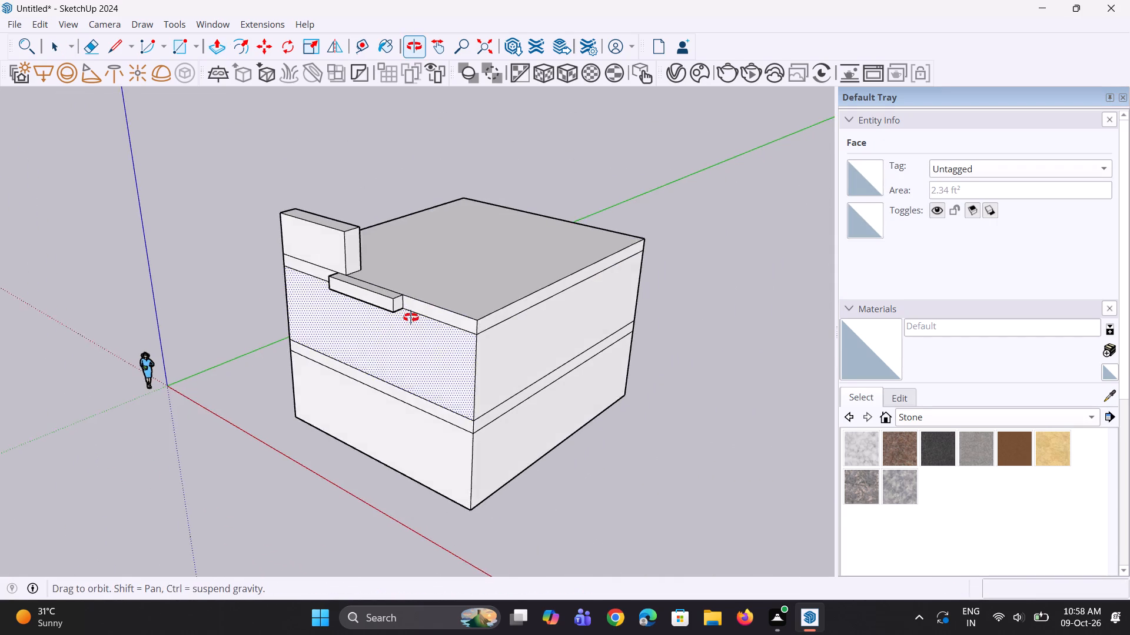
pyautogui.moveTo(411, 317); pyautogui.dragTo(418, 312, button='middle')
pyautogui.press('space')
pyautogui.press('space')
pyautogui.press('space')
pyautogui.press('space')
# Push/Pull the end face of the projecting ledge, on the side away from the raised wall, outward about 1' 1".
pyautogui.moveTo(436, 427); pyautogui.dragTo(563, 434, button='middle')
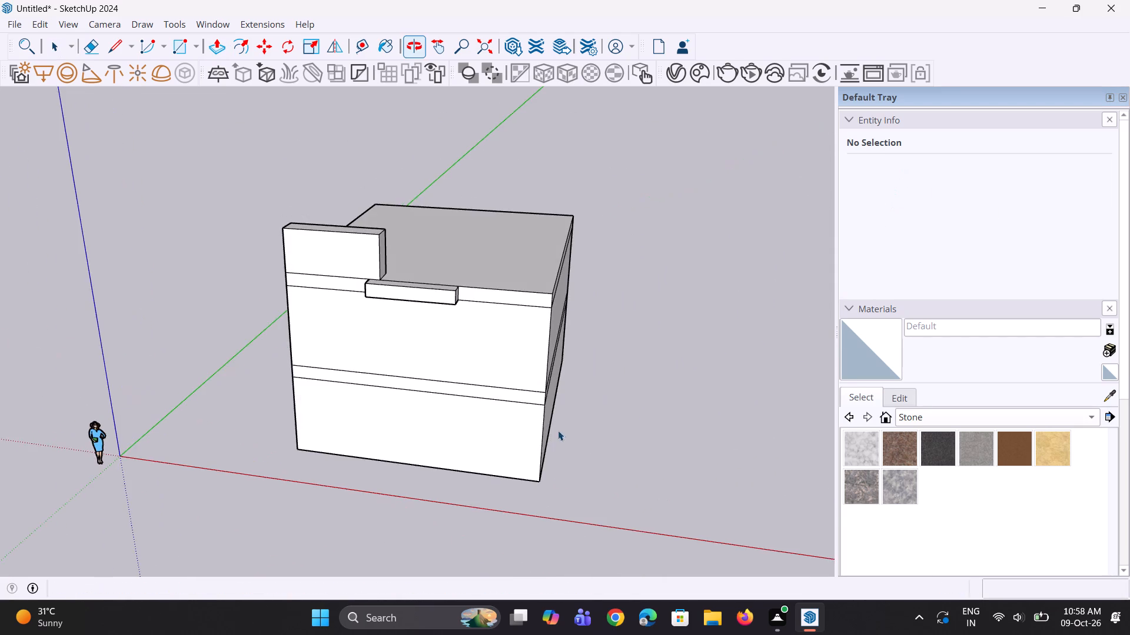
pyautogui.scroll(-5, 481, 286)
pyautogui.moveTo(463, 299); pyautogui.dragTo(469, 380, button='middle')
pyautogui.scroll(9, 476, 311)
pyautogui.moveTo(468, 332); pyautogui.dragTo(442, 332, button='middle')
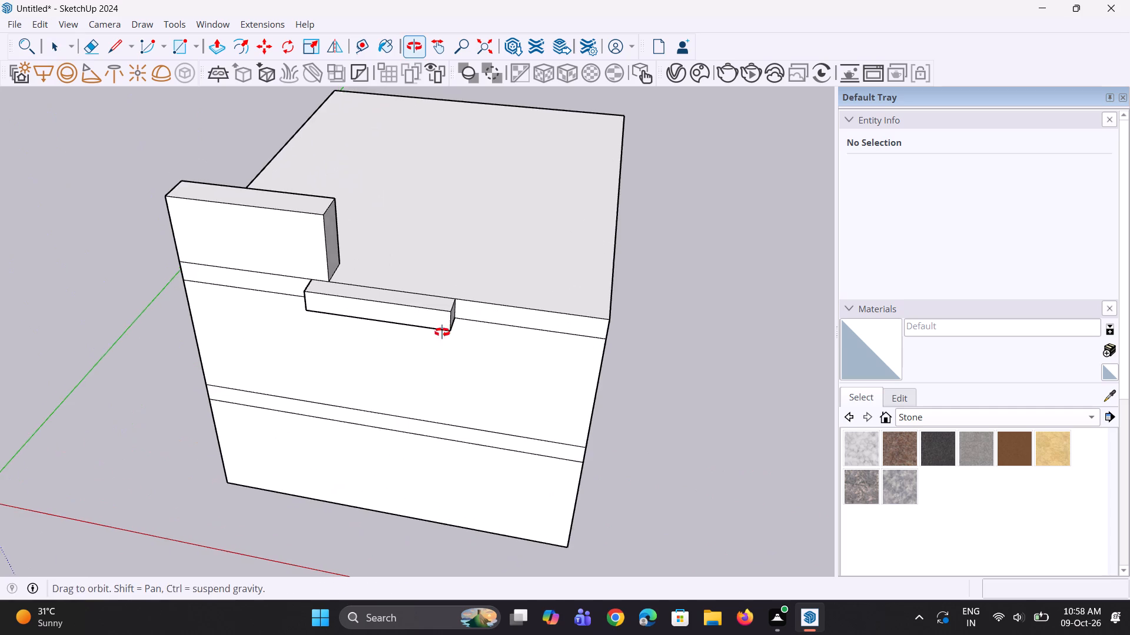
pyautogui.moveTo(442, 332); pyautogui.dragTo(320, 322, button='middle')
pyautogui.scroll(7, 320, 322)
pyautogui.moveTo(385, 307); pyautogui.dragTo(374, 298, button='middle')
pyautogui.scroll(1, 374, 298)
pyautogui.scroll(-5, 377, 285)
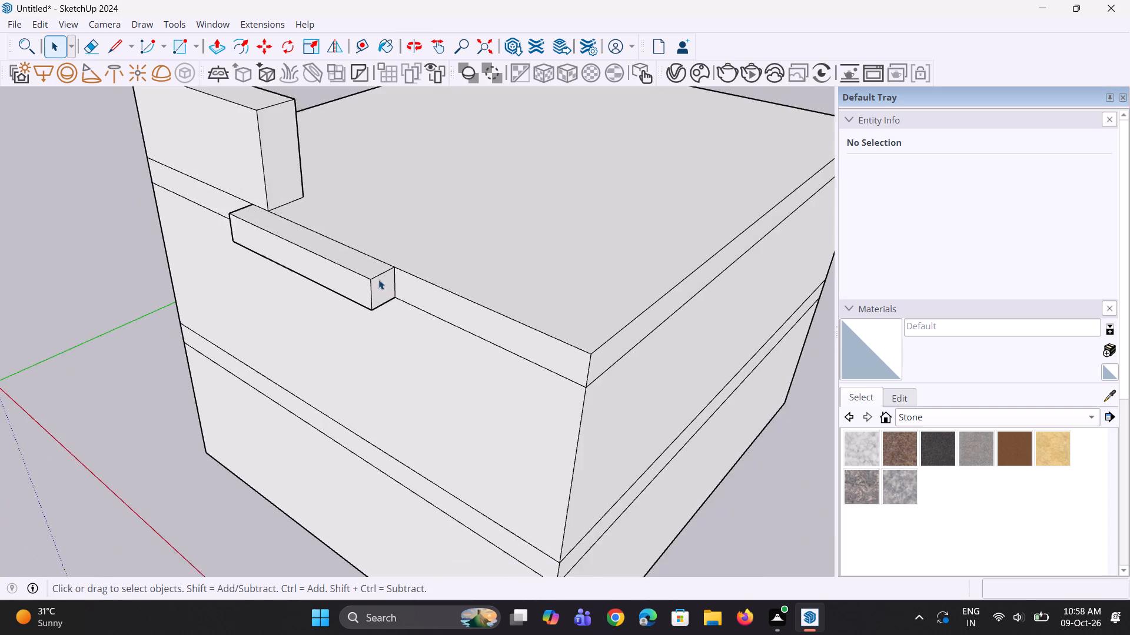
pyautogui.scroll(-4, 378, 279)
pyautogui.press('p')
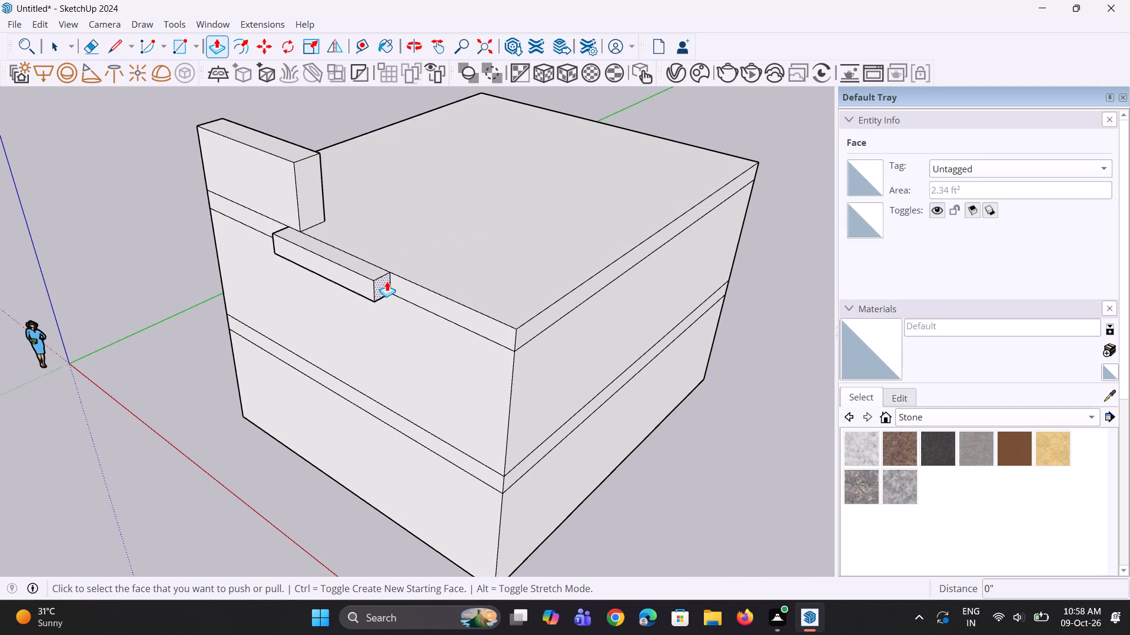
pyautogui.click(387, 281)
pyautogui.click(398, 288)
pyautogui.press('Escape')
pyautogui.press('space')
pyautogui.press('space')
pyautogui.click(641, 465)
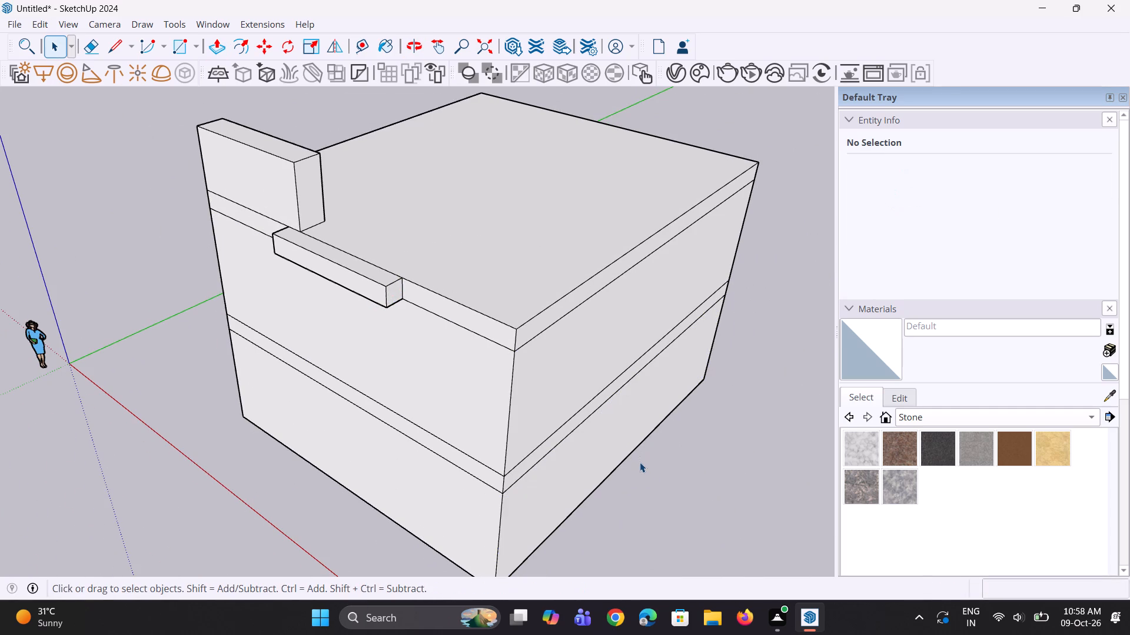
# Examine the projecting ledge, the front face and the lower floor band from several angles and distances.
pyautogui.scroll(-6, 634, 440)
pyautogui.moveTo(488, 427); pyautogui.dragTo(558, 393, button='middle')
pyautogui.scroll(2, 530, 377)
pyautogui.scroll(5, 462, 365)
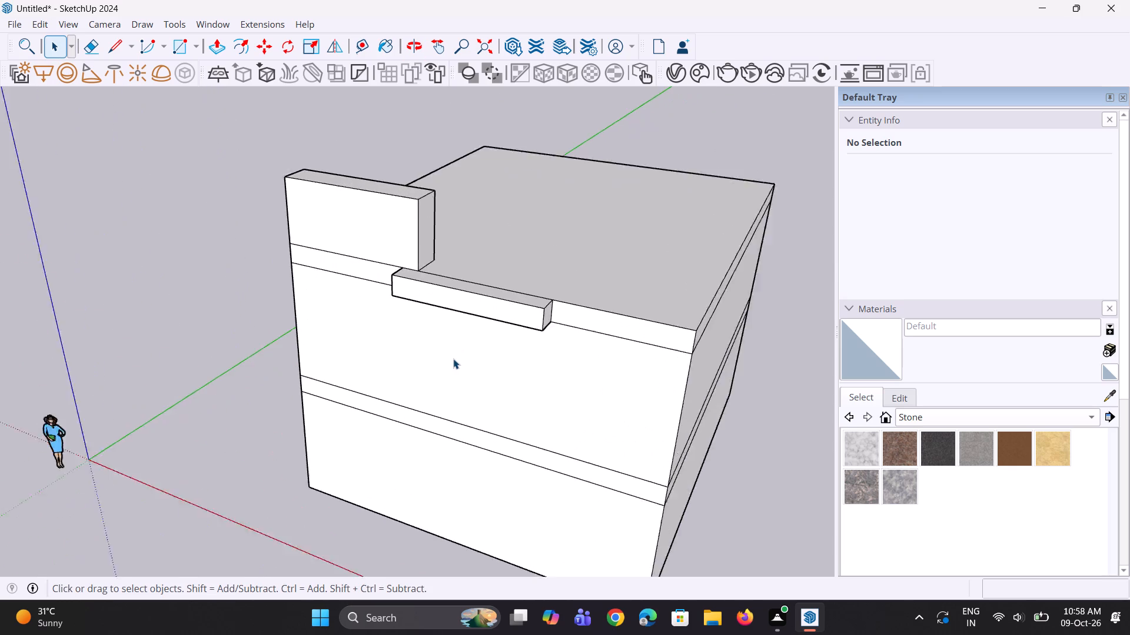
pyautogui.scroll(2, 453, 359)
pyautogui.scroll(-8, 453, 359)
pyautogui.moveTo(454, 357); pyautogui.dragTo(483, 352, button='middle')
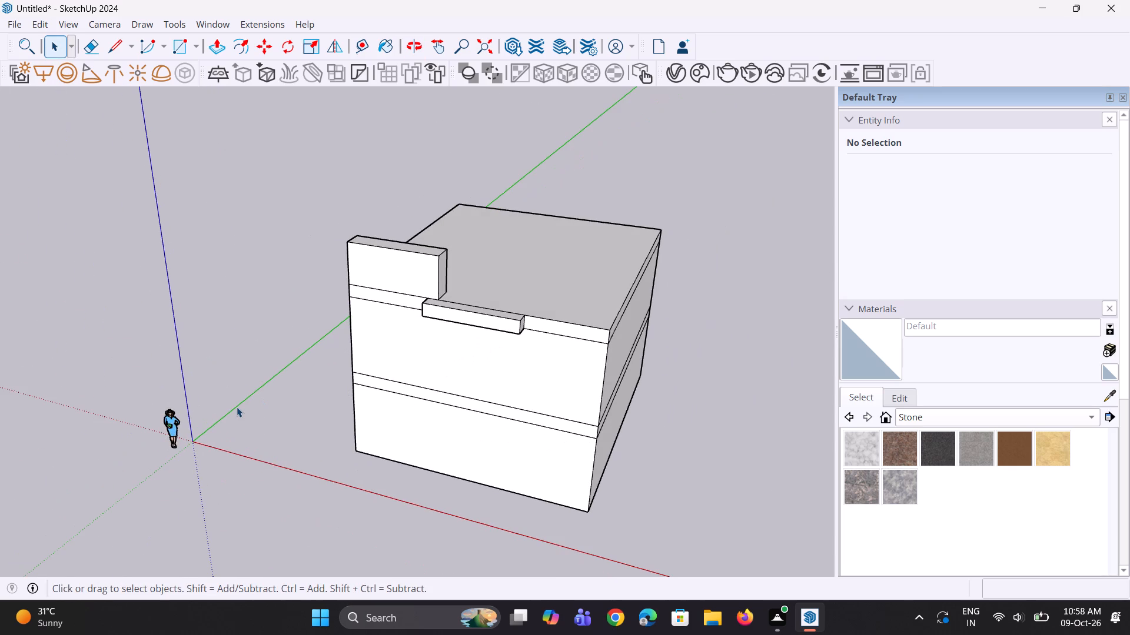
pyautogui.click(237, 407)
pyautogui.click(237, 407)
pyautogui.scroll(-5, 251, 383)
pyautogui.moveTo(260, 383); pyautogui.dragTo(374, 399, button='middle')
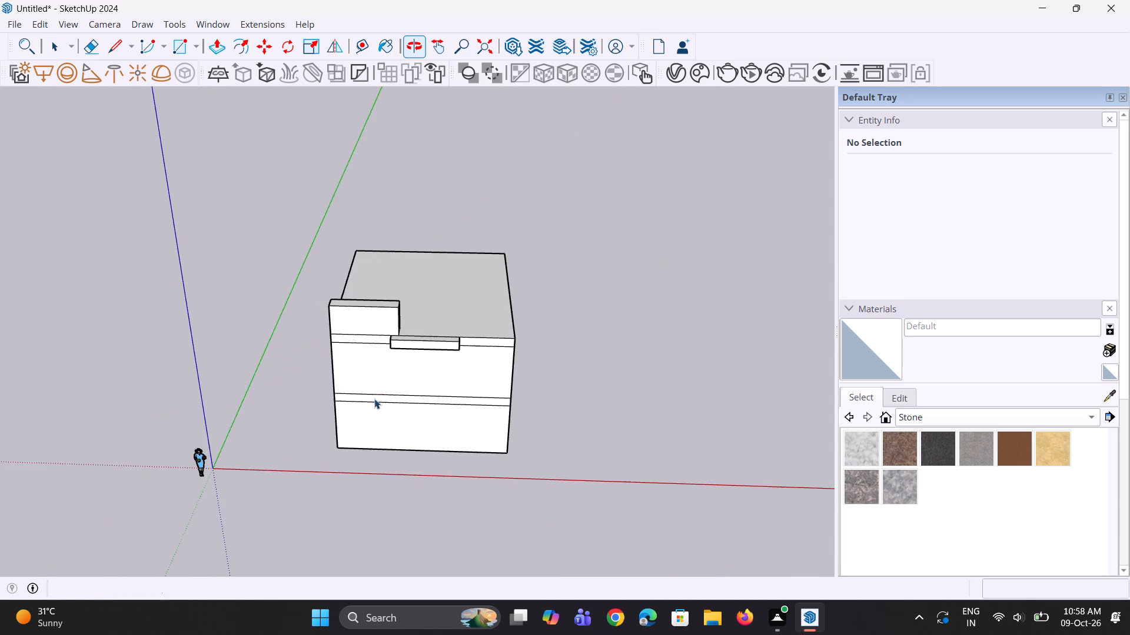
pyautogui.scroll(4, 407, 362)
pyautogui.moveTo(514, 354); pyautogui.dragTo(447, 349, button='middle')
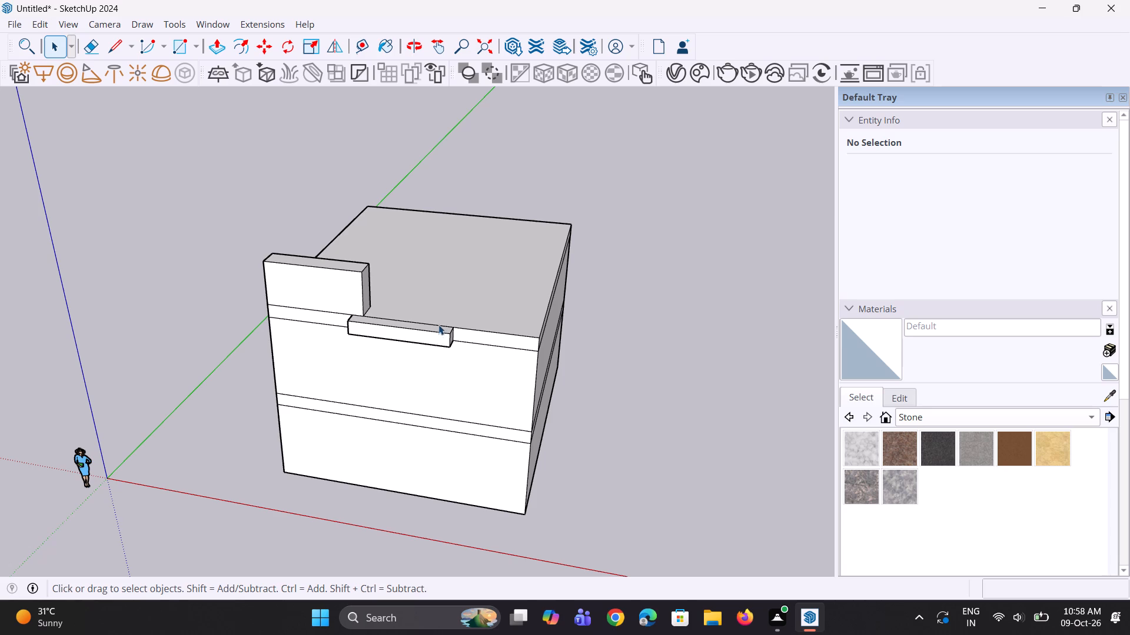
pyautogui.scroll(-3, 554, 352)
pyautogui.moveTo(554, 352); pyautogui.dragTo(494, 346, button='middle')
pyautogui.doubleClick(576, 424)
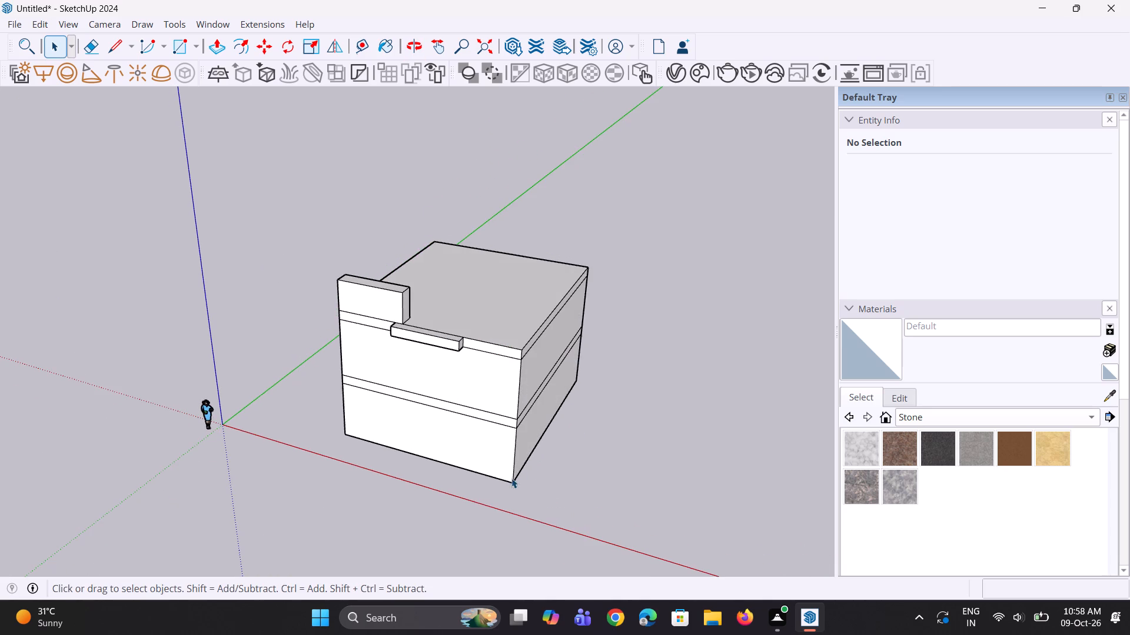
pyautogui.scroll(9, 507, 479)
pyautogui.scroll(-1, 465, 421)
pyautogui.moveTo(465, 421); pyautogui.dragTo(424, 442, button='middle')
pyautogui.scroll(-6, 425, 422)
pyautogui.moveTo(418, 423); pyautogui.dragTo(430, 443, button='middle')
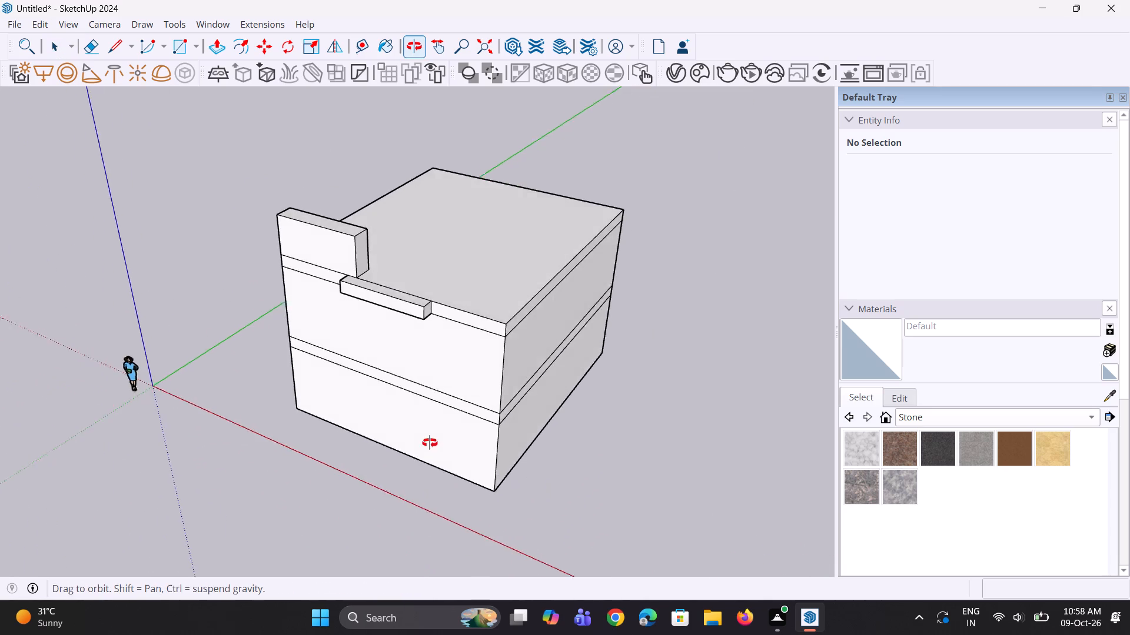
pyautogui.moveTo(430, 443); pyautogui.dragTo(427, 466, button='middle')
pyautogui.scroll(8, 423, 464)
pyautogui.moveTo(424, 464); pyautogui.dragTo(435, 453, button='middle')
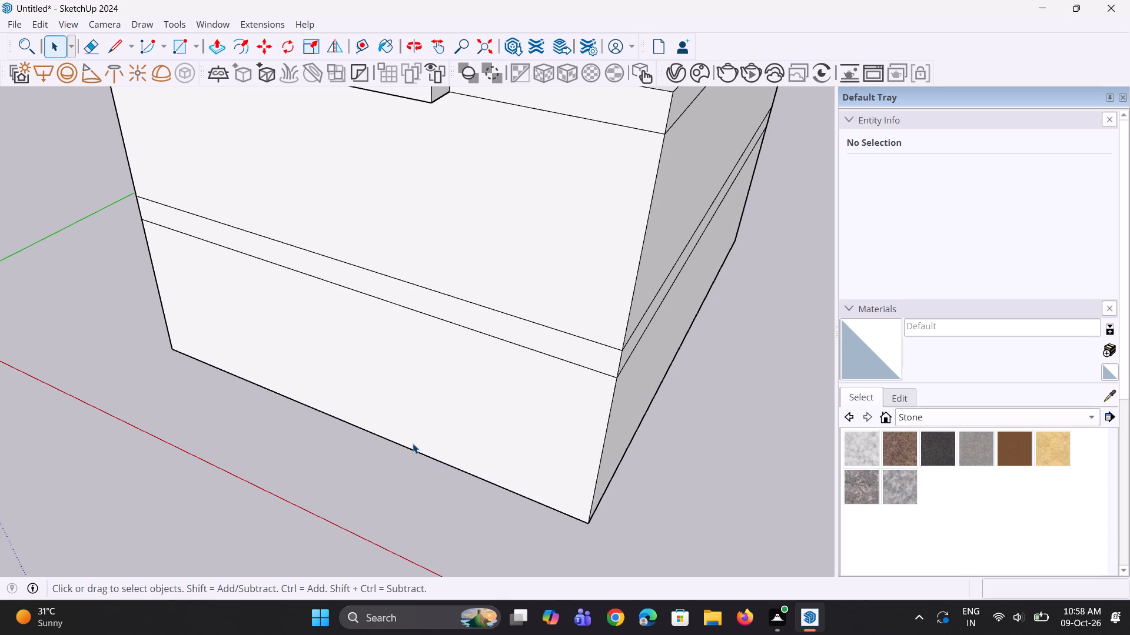
pyautogui.press('2')
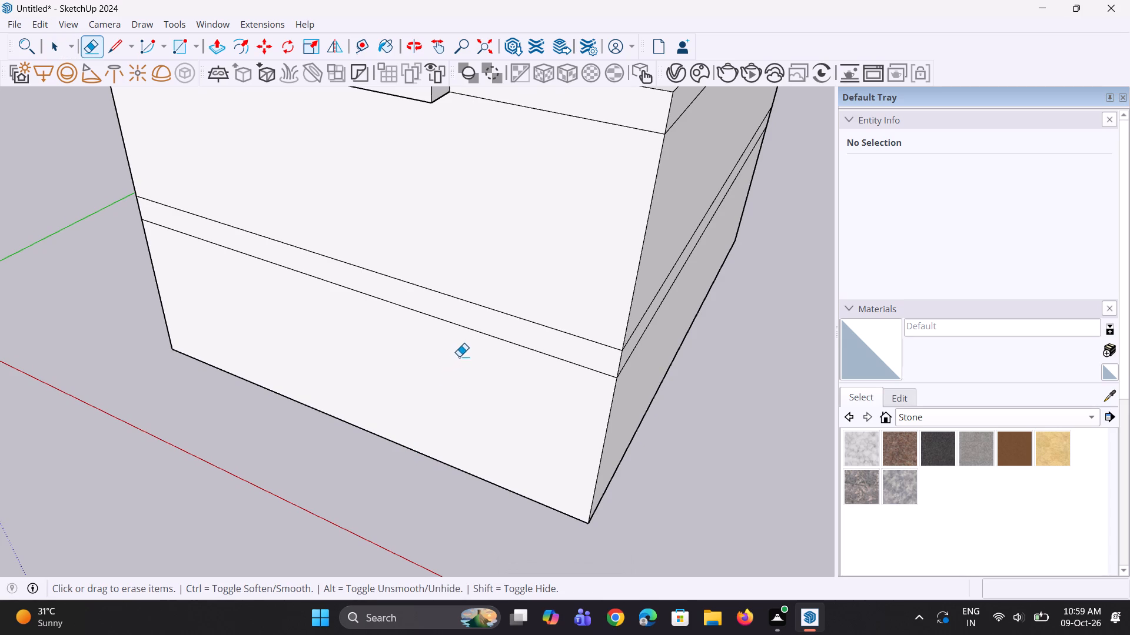
pyautogui.scroll(-2, 464, 357)
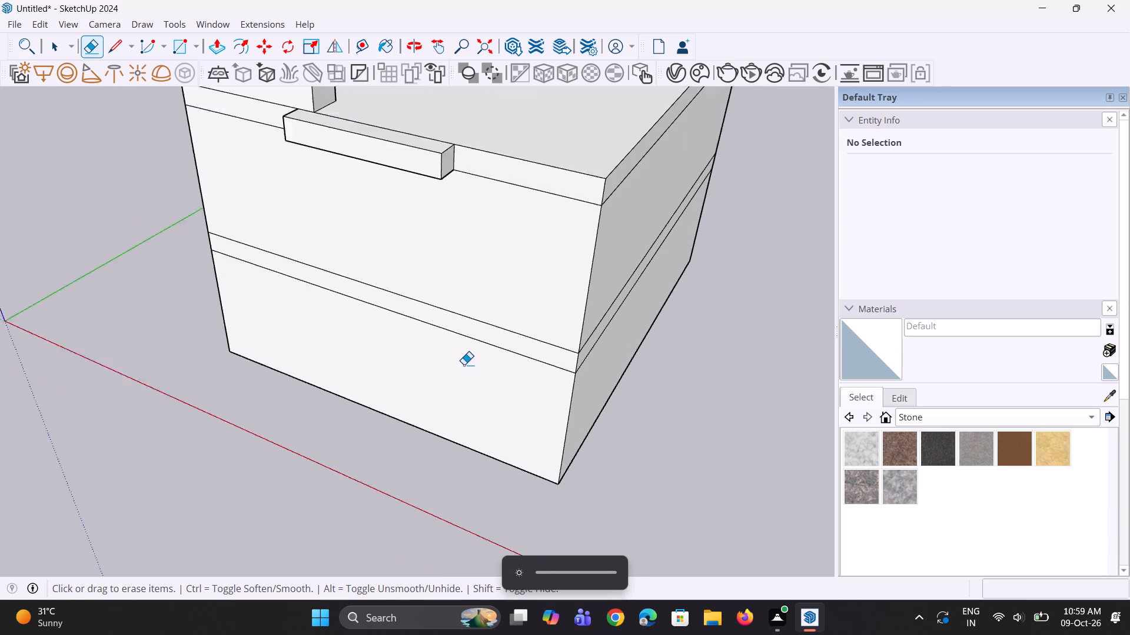
pyautogui.scroll(-9, 464, 365)
pyautogui.moveTo(451, 387); pyautogui.dragTo(485, 319, button='middle')
pyautogui.press('space')
pyautogui.press('space')
pyautogui.doubleClick(581, 353)
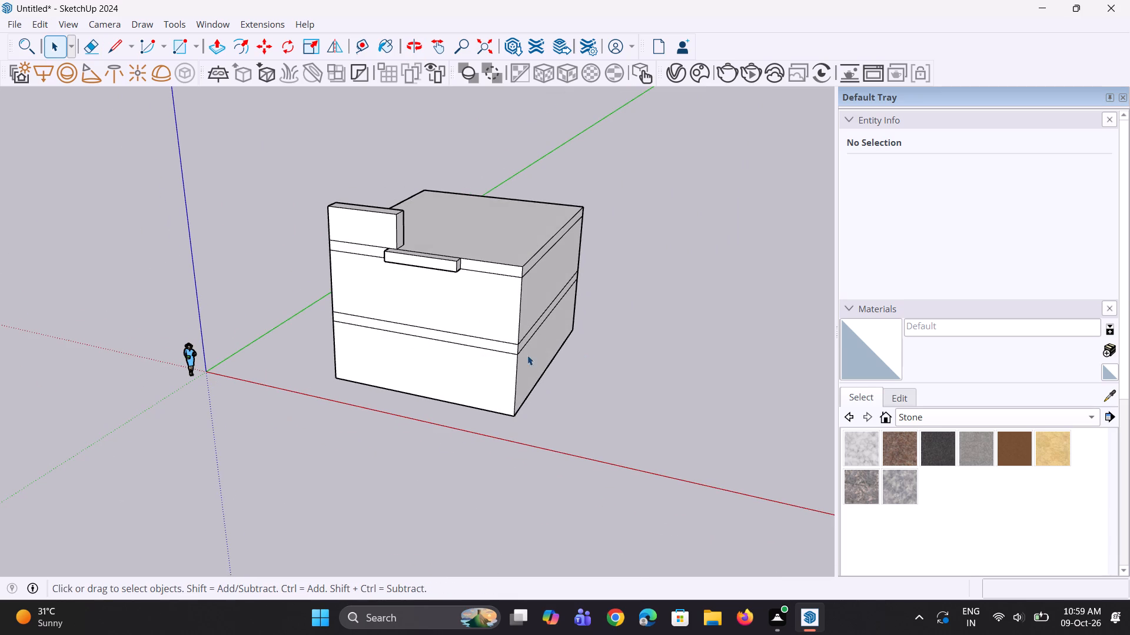
# Push/Pull the ledge's end face back toward the raised wall about 4' 6" to shorten the ledge.
pyautogui.moveTo(473, 354); pyautogui.dragTo(427, 364, button='middle')
pyautogui.scroll(4, 420, 363)
pyautogui.moveTo(450, 286); pyautogui.dragTo(519, 295, button='middle')
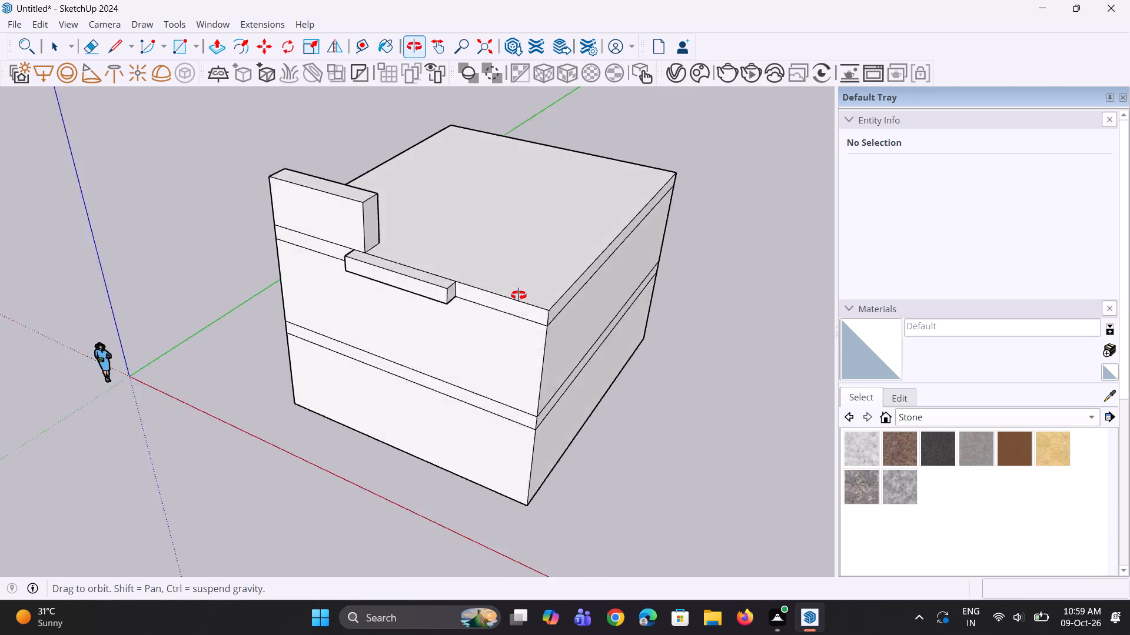
pyautogui.moveTo(519, 295); pyautogui.dragTo(568, 263, button='middle')
pyautogui.moveTo(558, 253); pyautogui.dragTo(472, 285, button='middle')
pyautogui.press('p')
pyautogui.scroll(7, 463, 262)
pyautogui.click(468, 263)
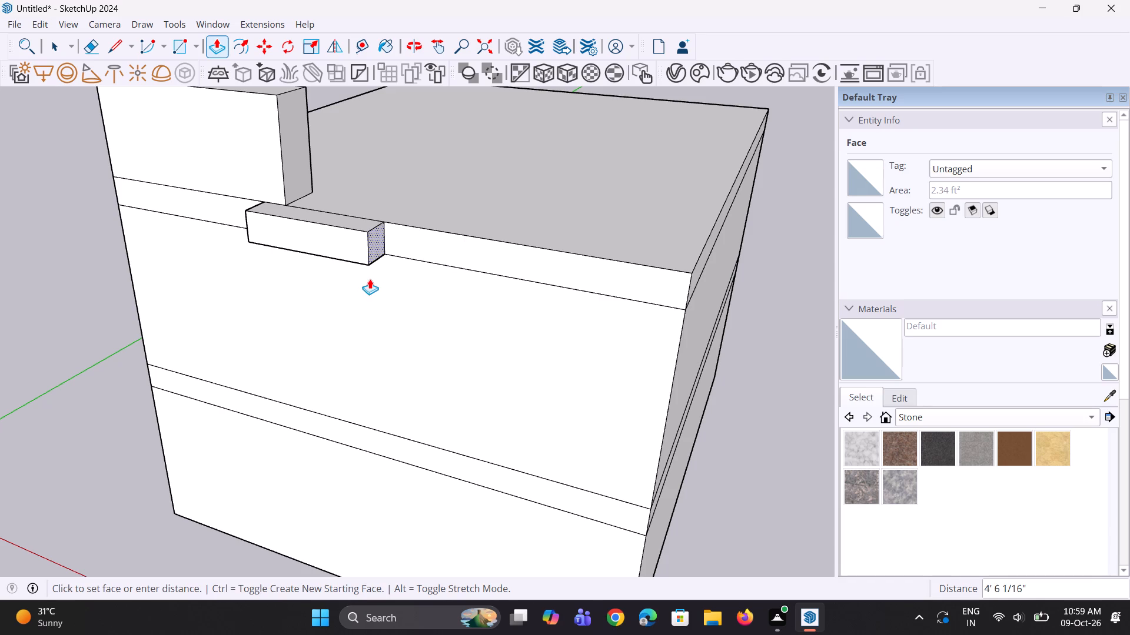
pyautogui.click(370, 279)
pyautogui.scroll(-5, 481, 286)
pyautogui.moveTo(466, 296); pyautogui.dragTo(548, 252, button='middle')
pyautogui.press('space')
pyautogui.press('space')
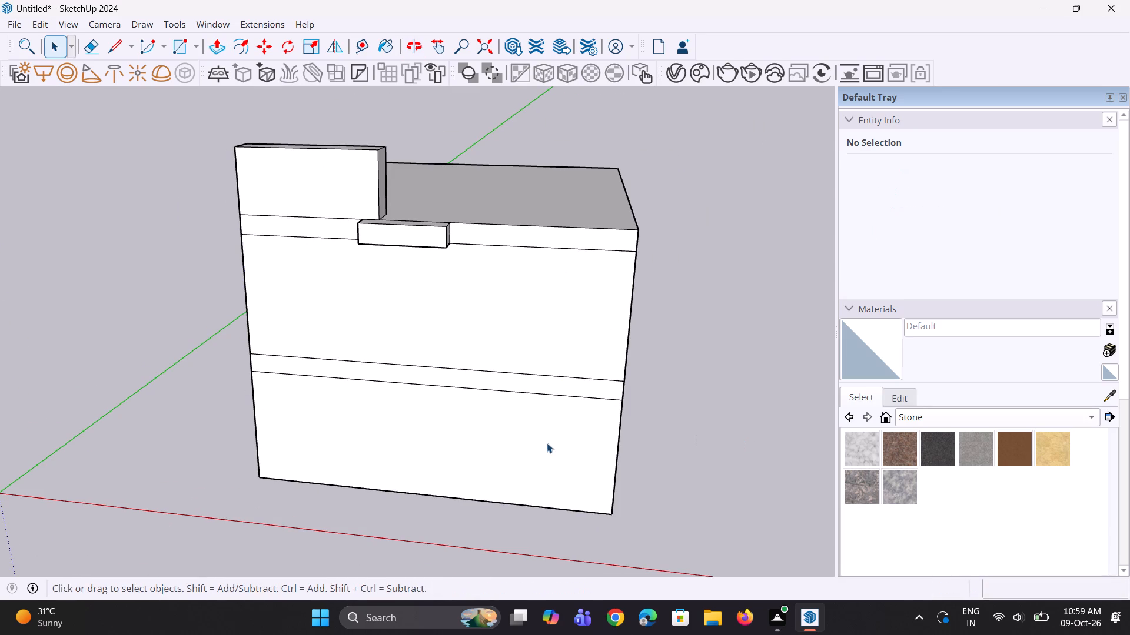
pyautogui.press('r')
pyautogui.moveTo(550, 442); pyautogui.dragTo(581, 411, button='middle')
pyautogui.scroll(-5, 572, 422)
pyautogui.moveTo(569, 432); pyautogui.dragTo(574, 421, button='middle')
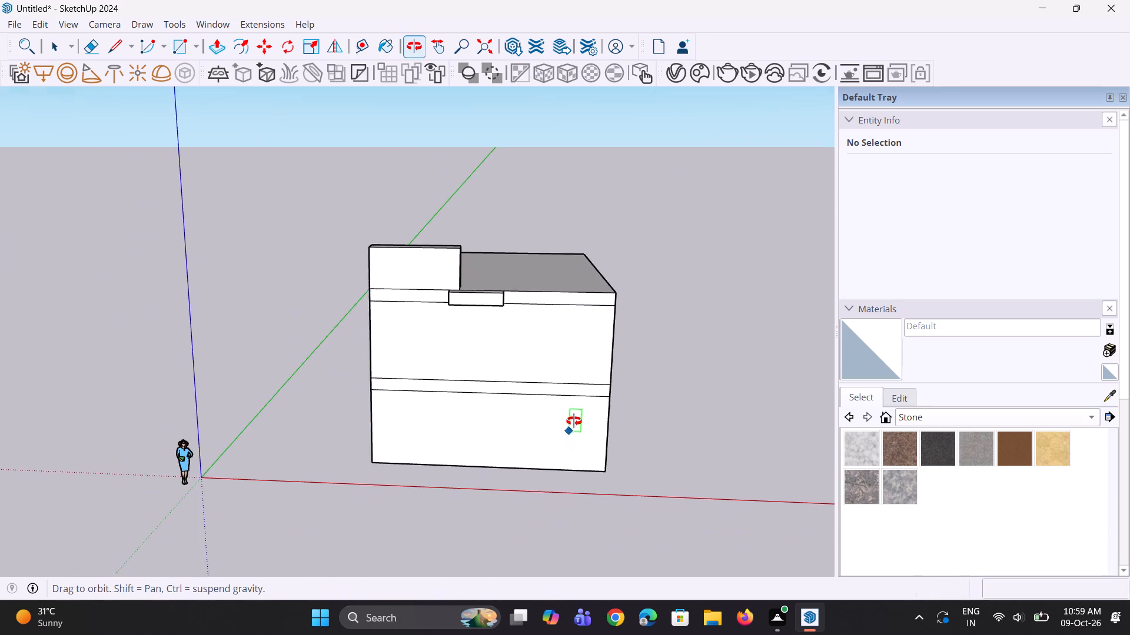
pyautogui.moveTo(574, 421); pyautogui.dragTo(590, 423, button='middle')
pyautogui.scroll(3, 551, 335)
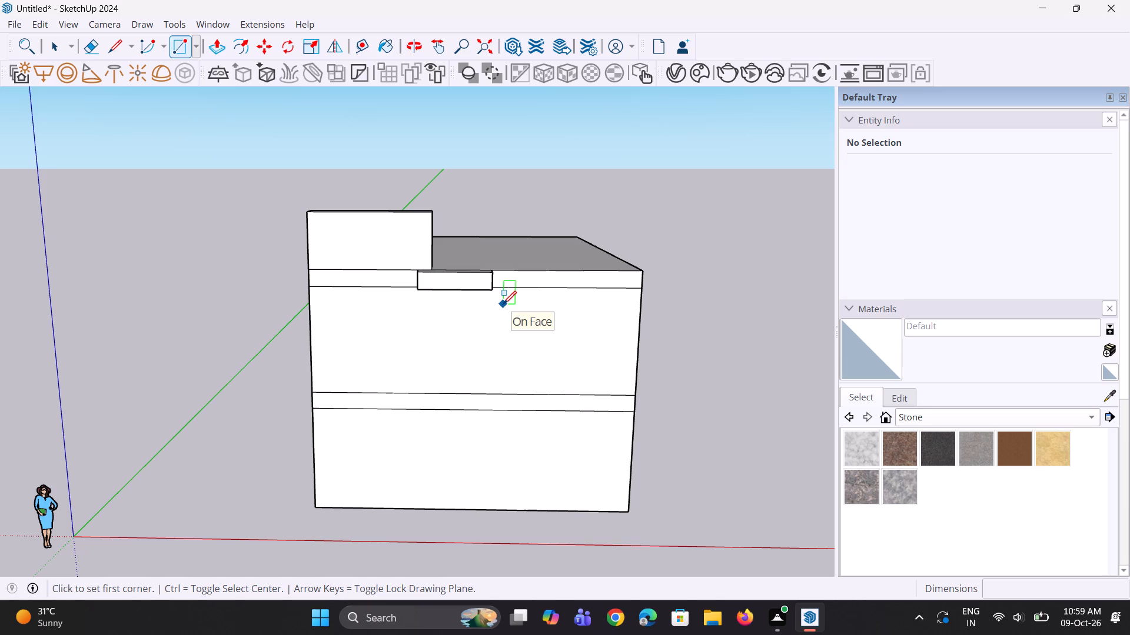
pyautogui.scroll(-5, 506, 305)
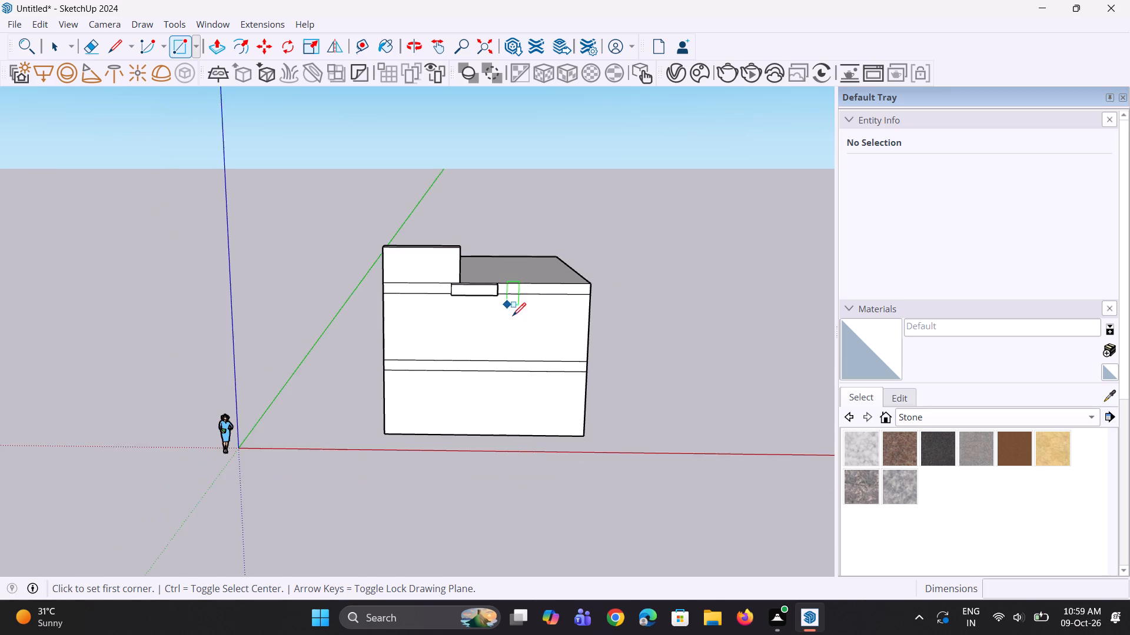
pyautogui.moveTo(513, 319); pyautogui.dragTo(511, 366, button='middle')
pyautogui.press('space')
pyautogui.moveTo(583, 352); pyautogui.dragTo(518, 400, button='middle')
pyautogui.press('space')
# Copy the front roof edge between the ledge and the building corner about 1' 10" inward onto the roof.
pyautogui.moveTo(505, 400); pyautogui.dragTo(428, 433, button='middle')
pyautogui.scroll(2, 494, 309)
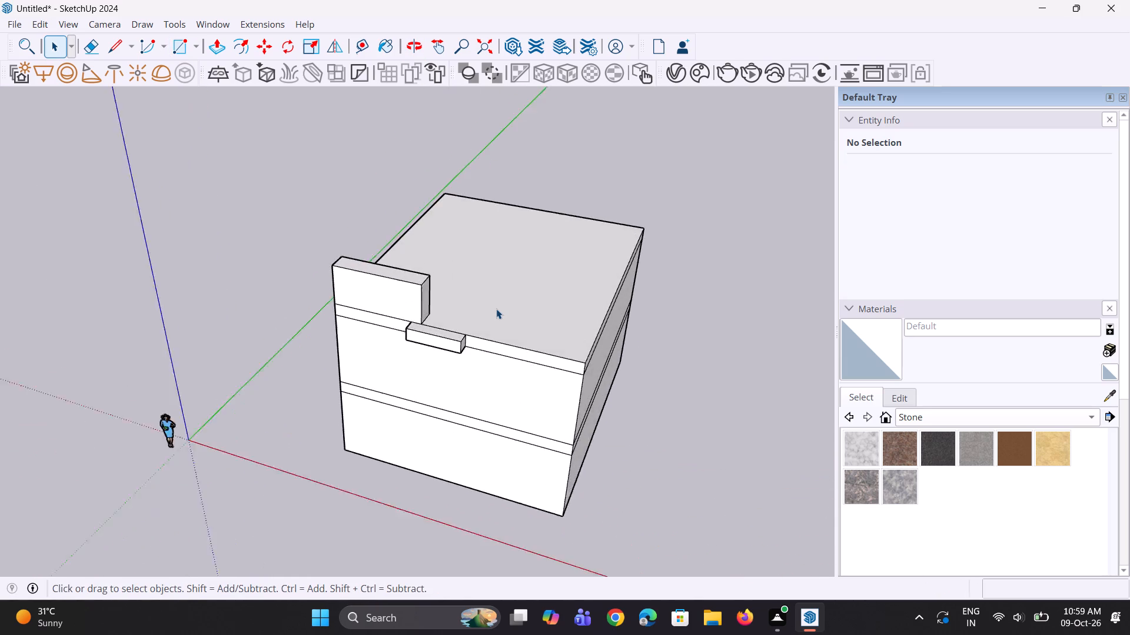
pyautogui.scroll(1, 496, 309)
pyautogui.scroll(-6, 502, 315)
pyautogui.moveTo(510, 347); pyautogui.dragTo(373, 423, button='middle')
pyautogui.scroll(7, 540, 419)
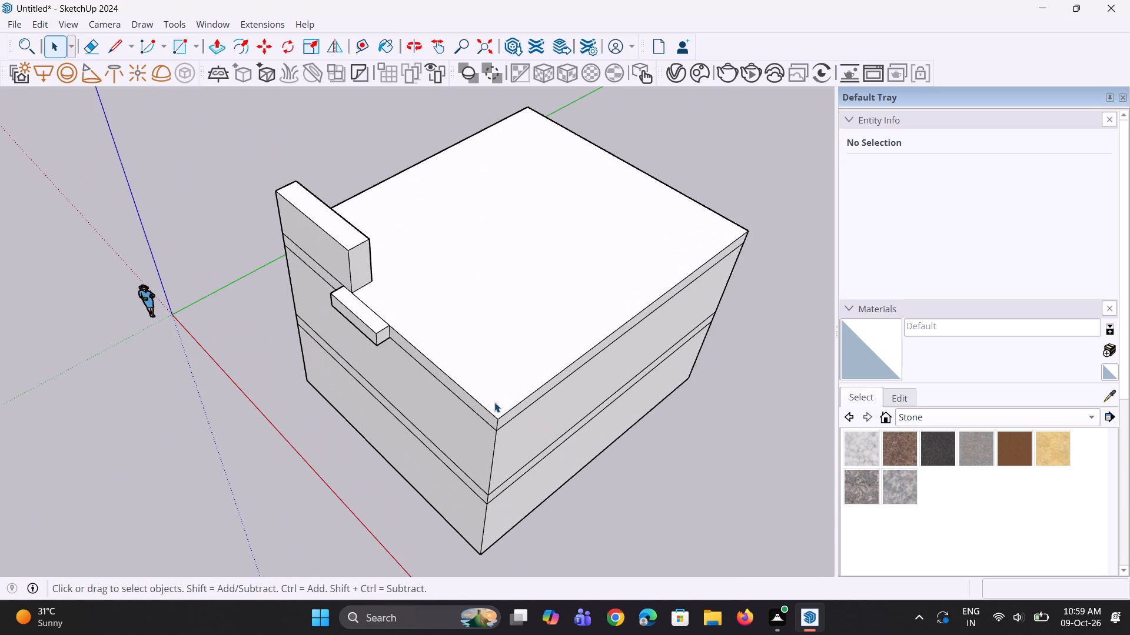
pyautogui.click(485, 407)
pyautogui.scroll(2, 484, 393)
pyautogui.press('m')
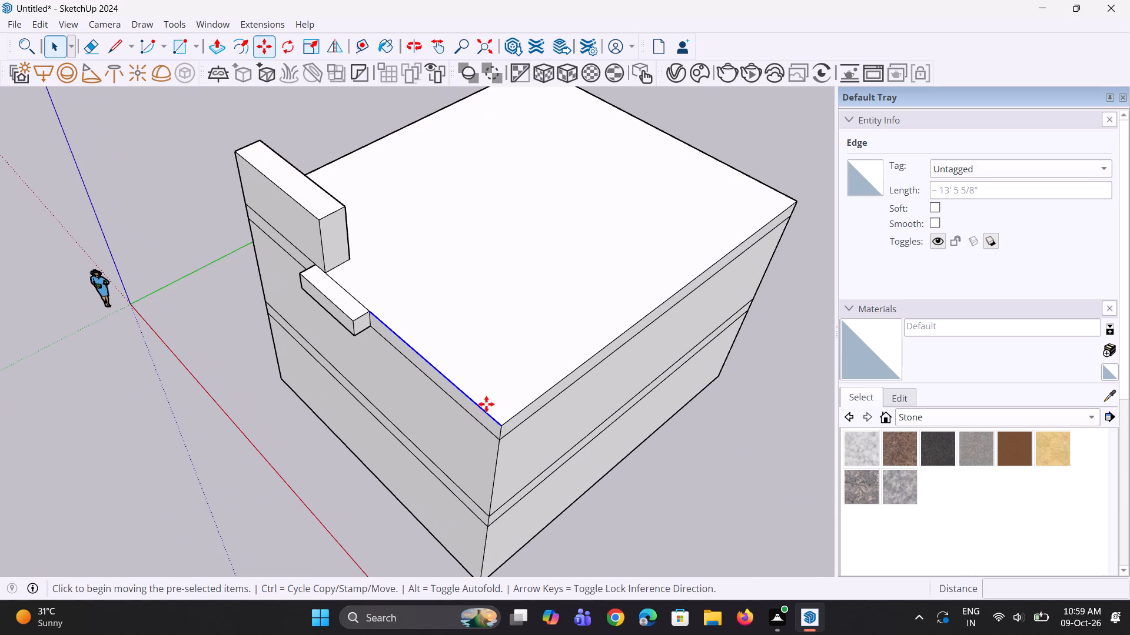
pyautogui.click(500, 424)
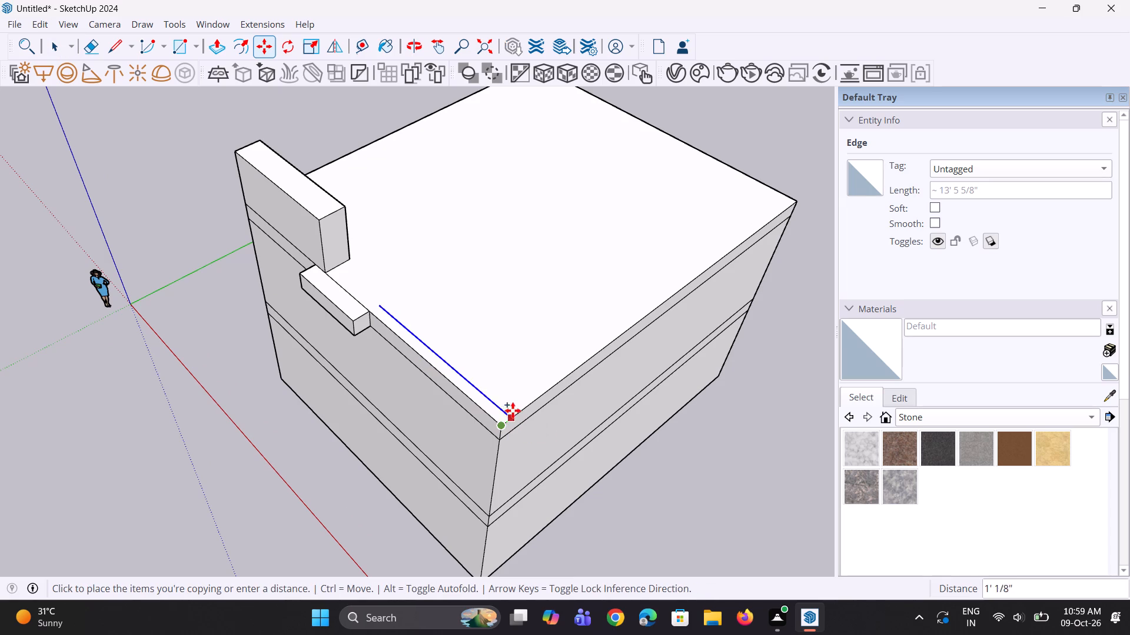
pyautogui.click(518, 406)
# Draw a line from the copied edge's ledge-side endpoint to the ledge's corner on the front roof edge, closing the strip.
pyautogui.moveTo(452, 403); pyautogui.dragTo(654, 374, button='middle')
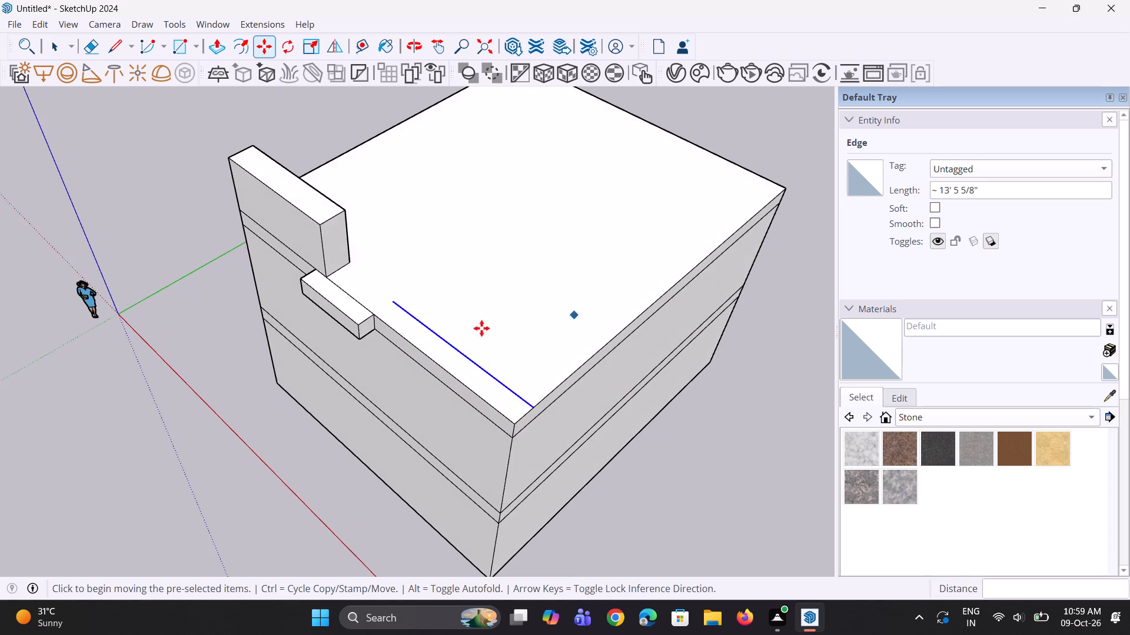
pyautogui.scroll(-4, 471, 330)
pyautogui.scroll(-1, 417, 364)
pyautogui.moveTo(402, 375); pyautogui.dragTo(590, 396, button='middle')
pyautogui.scroll(8, 303, 372)
pyautogui.press('l')
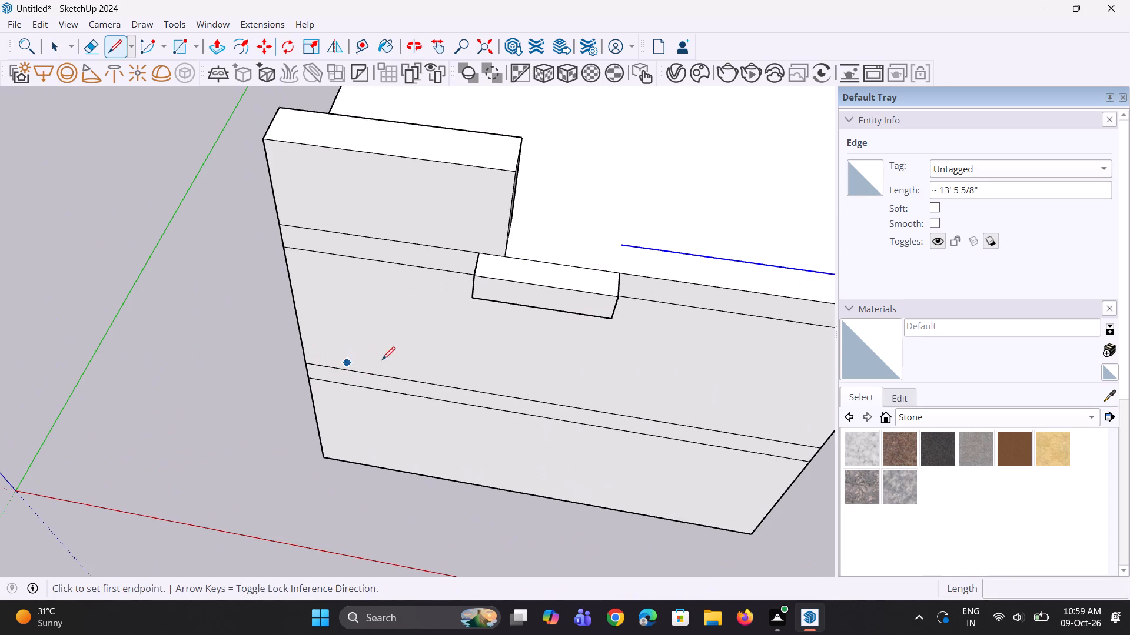
pyautogui.click(622, 247)
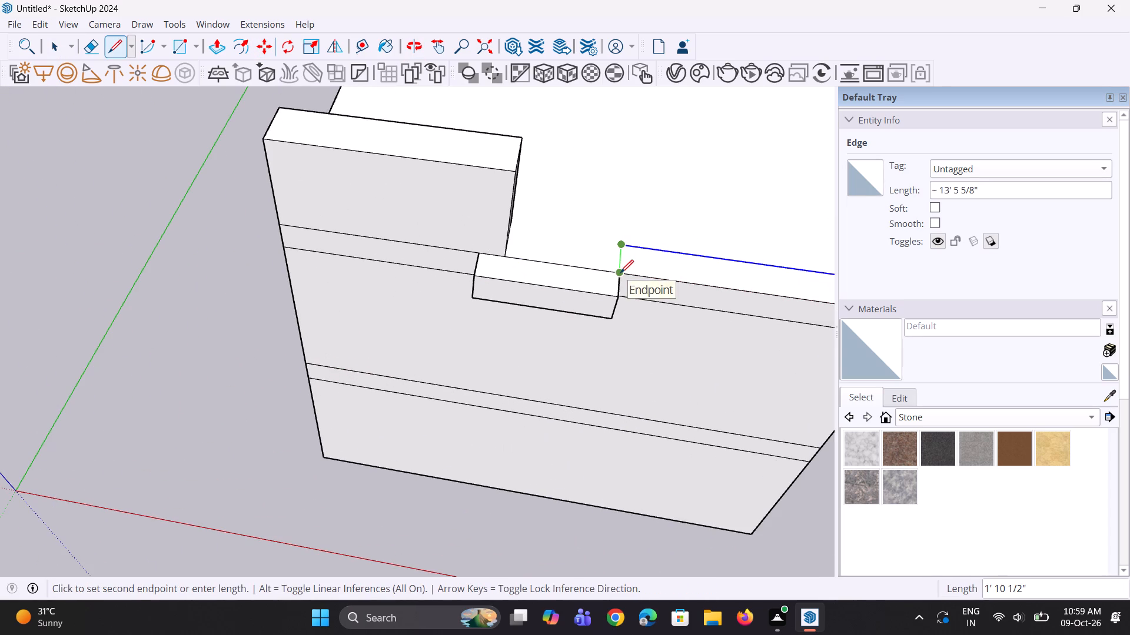
pyautogui.click(620, 273)
pyautogui.scroll(-5, 620, 275)
pyautogui.press('space')
pyautogui.press('space')
# Push/Pull the closed strip along the front roof edge upward about 10' 8" to form a tall parapet.
pyautogui.moveTo(647, 320); pyautogui.dragTo(628, 284, button='middle')
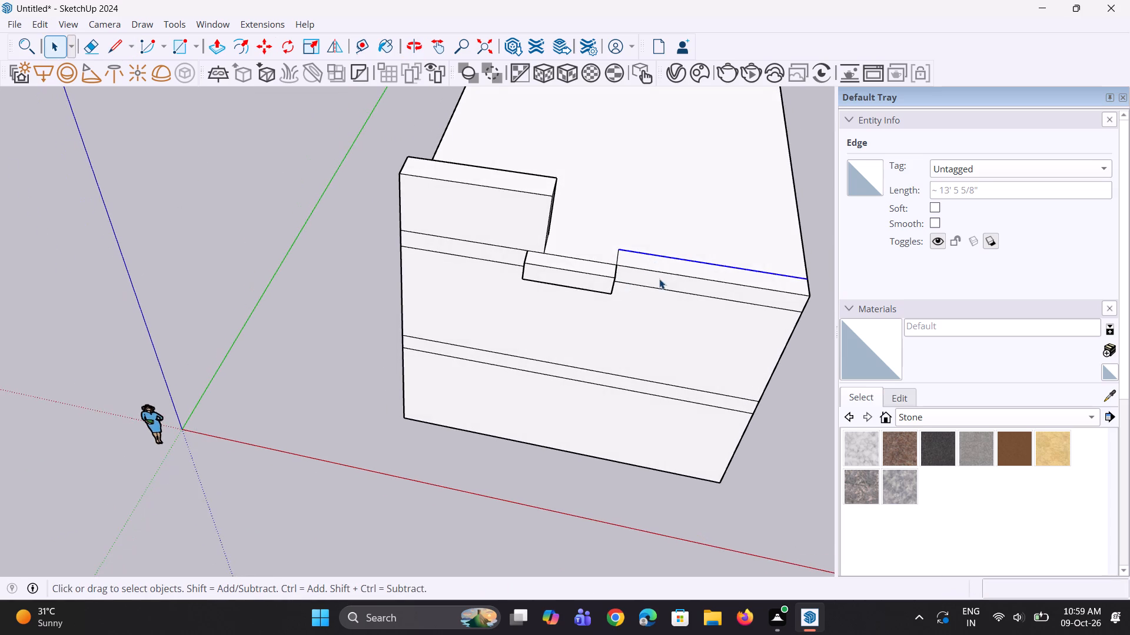
pyautogui.scroll(2, 661, 279)
pyautogui.press('p')
pyautogui.click(693, 269)
pyautogui.scroll(-1, 644, 247)
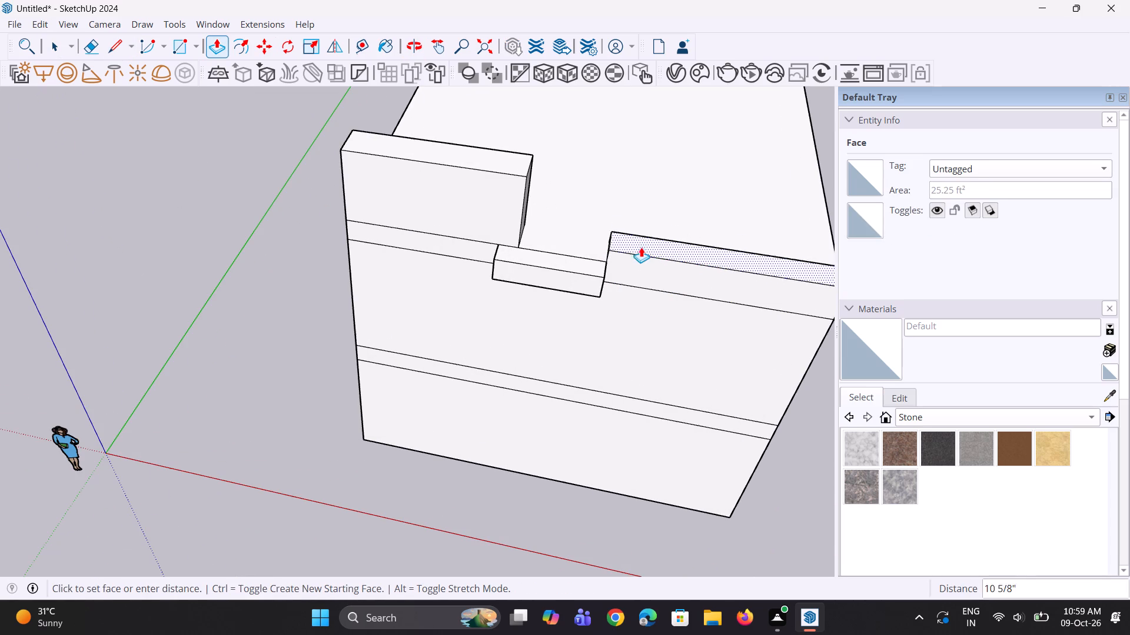
pyautogui.scroll(-4, 641, 247)
pyautogui.moveTo(659, 156); pyautogui.dragTo(659, 162)
# Push/Pull all side wall faces and bands beside the tall parapet outward about 1' 10 11/16" to widen the building.
pyautogui.moveTo(600, 352); pyautogui.dragTo(624, 235, button='middle')
pyautogui.scroll(-4, 594, 254)
pyautogui.moveTo(591, 279); pyautogui.dragTo(584, 234, button='middle')
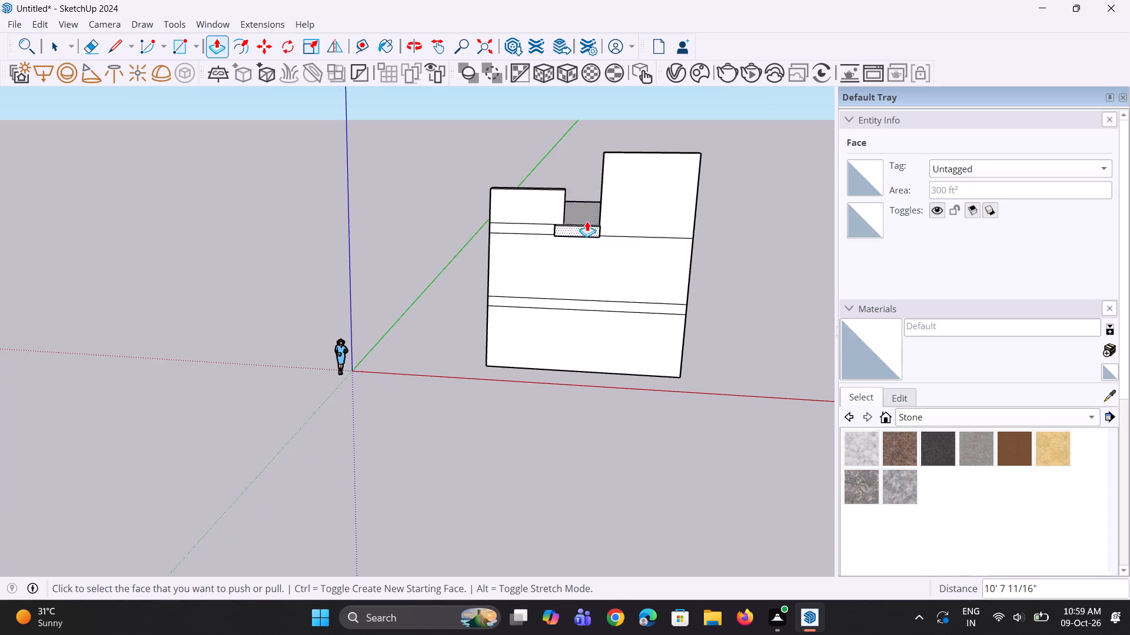
pyautogui.scroll(6, 589, 218)
pyautogui.moveTo(593, 218); pyautogui.dragTo(463, 235, button='middle')
pyautogui.scroll(5, 490, 225)
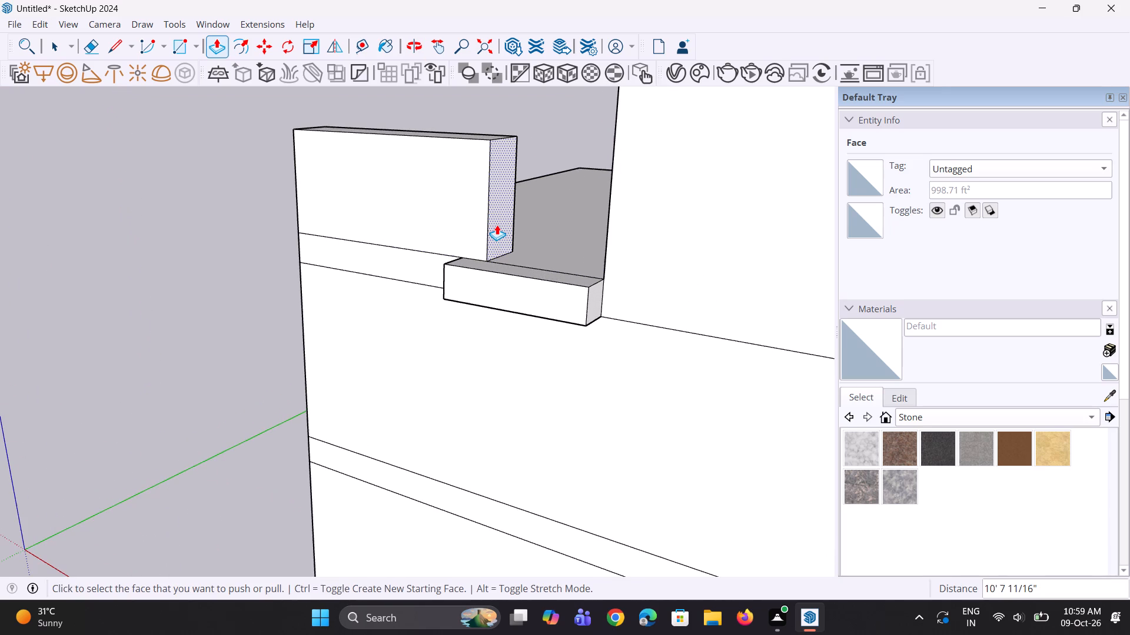
pyautogui.scroll(-9, 497, 225)
pyautogui.moveTo(515, 260); pyautogui.dragTo(484, 256, button='middle')
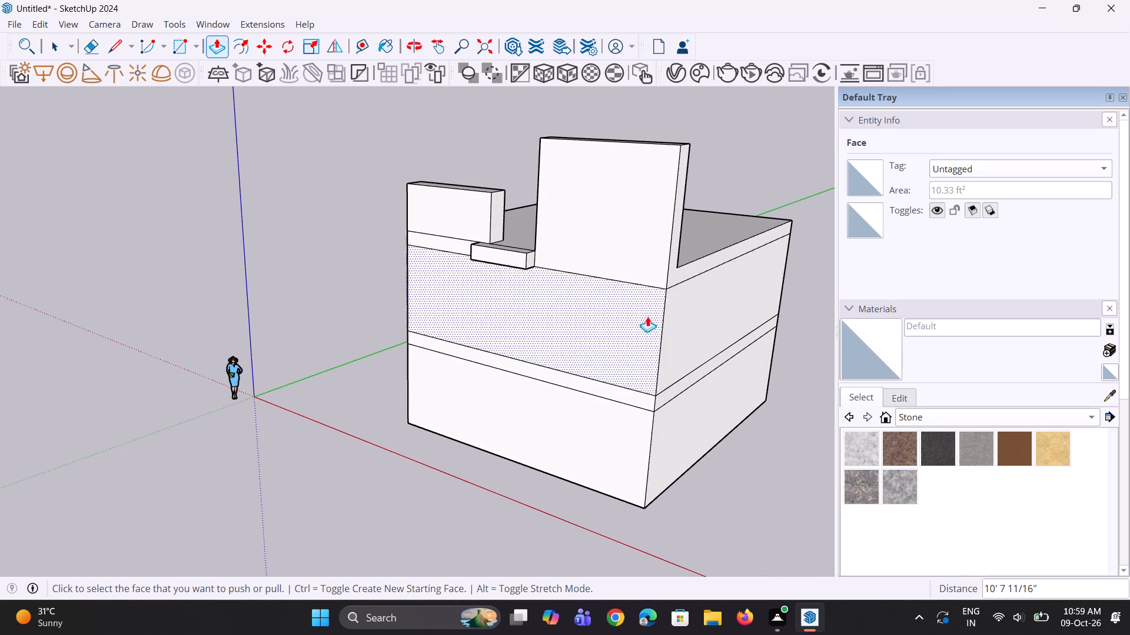
pyautogui.click(710, 327)
pyautogui.click(729, 337)
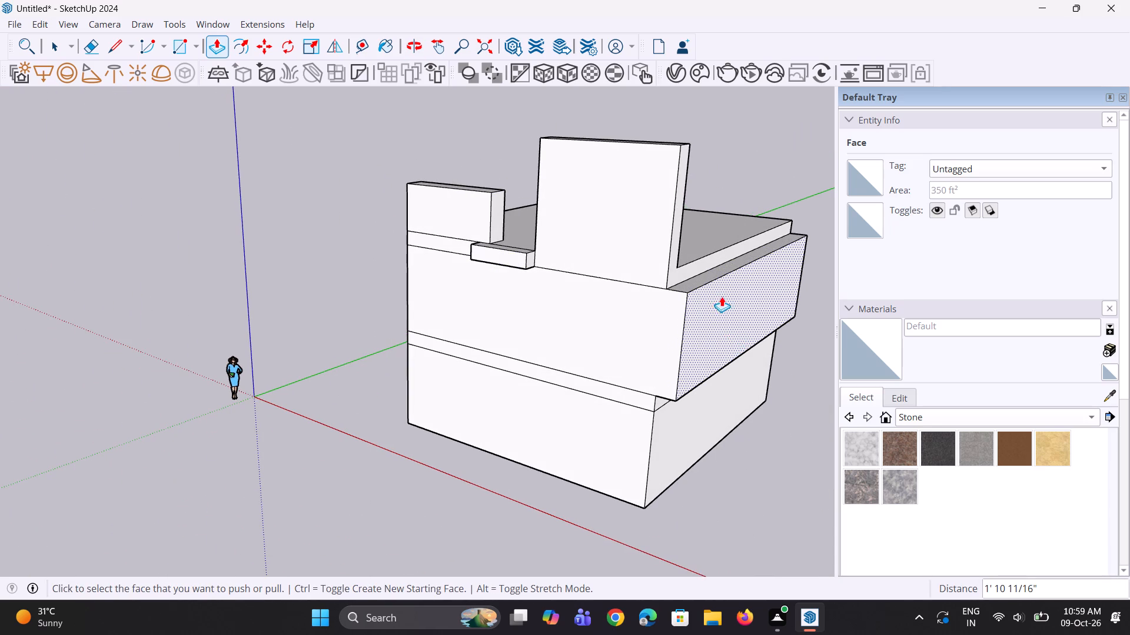
pyautogui.doubleClick(714, 263)
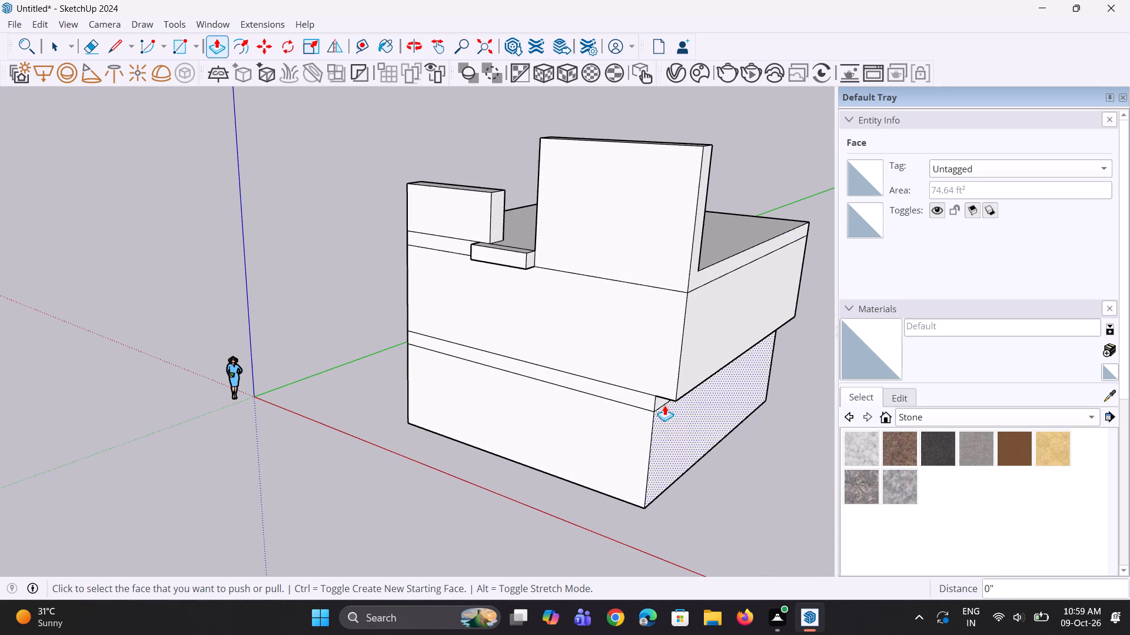
pyautogui.doubleClick(663, 403)
pyautogui.doubleClick(669, 442)
# Push/Pull the tall parapet's ledge-side end face slightly back, away from the ledge.
pyautogui.scroll(-6, 679, 429)
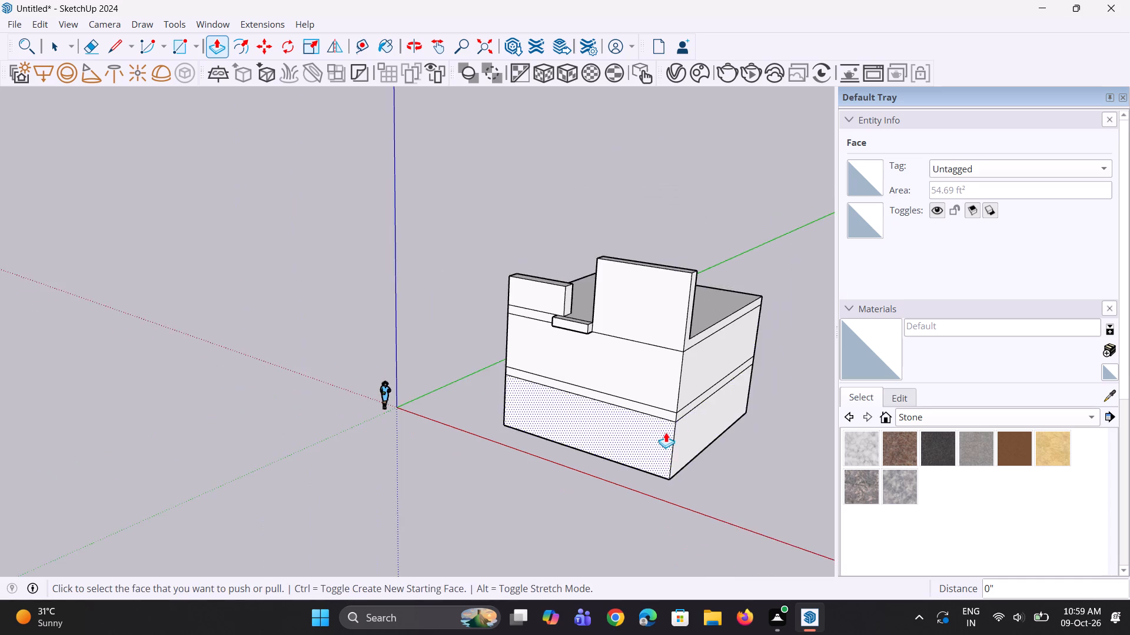
pyautogui.moveTo(669, 432); pyautogui.dragTo(769, 417, button='middle')
pyautogui.scroll(5, 610, 346)
pyautogui.moveTo(561, 306); pyautogui.dragTo(660, 355, button='middle')
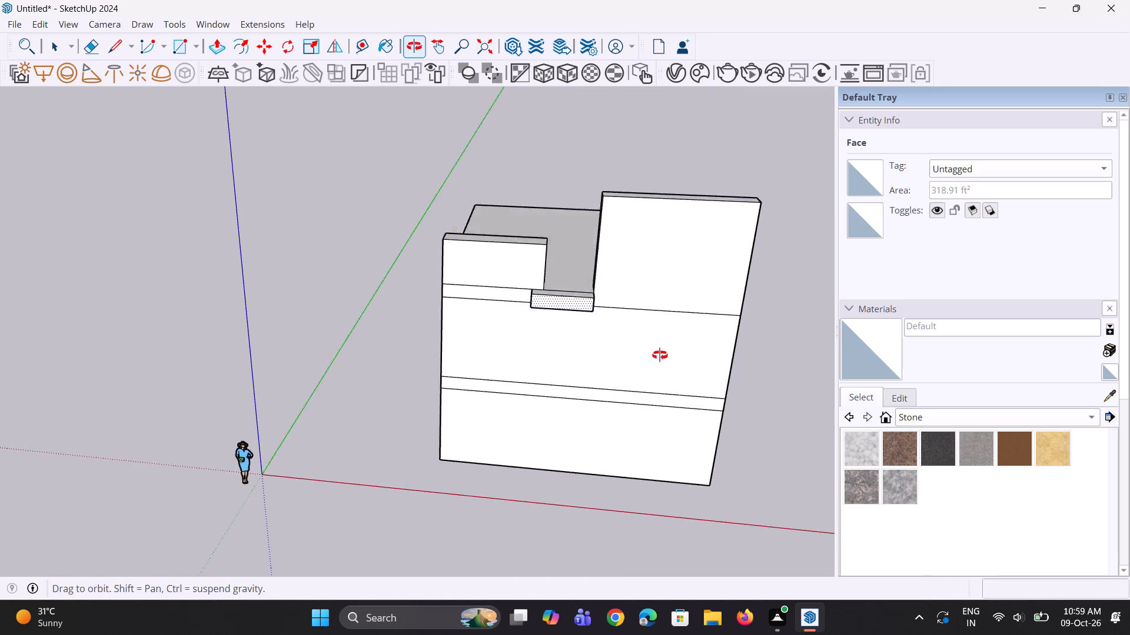
pyautogui.moveTo(660, 355); pyautogui.dragTo(673, 354, button='middle')
pyautogui.scroll(1, 671, 355)
pyautogui.scroll(6, 594, 256)
pyautogui.moveTo(587, 257); pyautogui.dragTo(610, 277, button='middle')
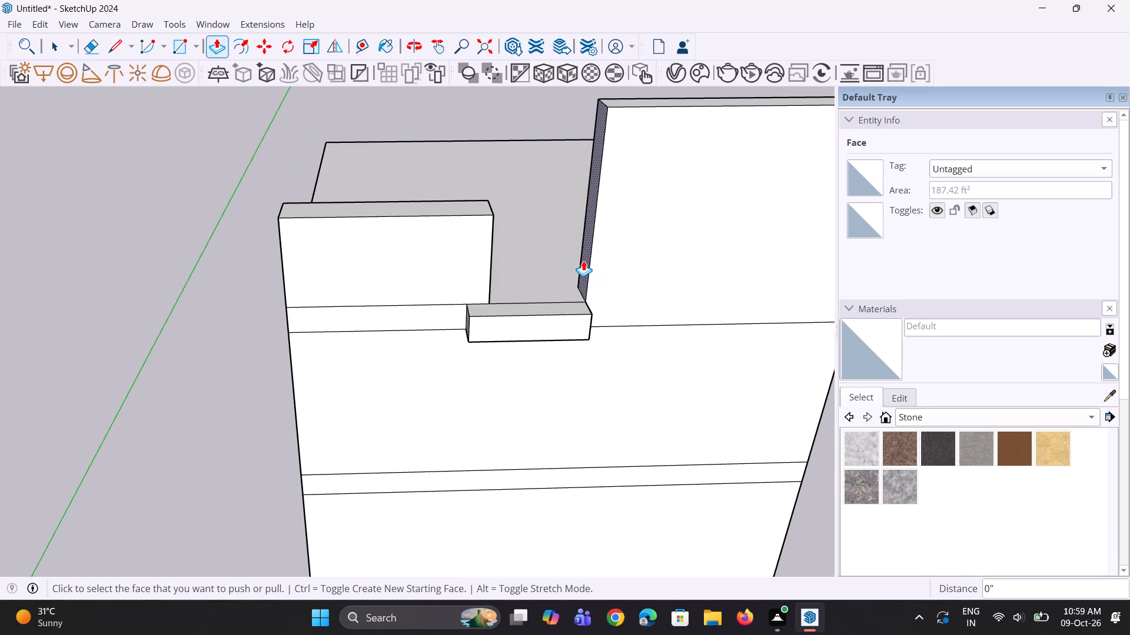
pyautogui.click(583, 260)
pyautogui.click(595, 262)
# Push/Pull the ledge's end face outward 8" to meet the tall parapet's end.
pyautogui.moveTo(596, 298); pyautogui.dragTo(504, 252, button='middle')
pyautogui.scroll(4, 542, 302)
pyautogui.click(530, 293)
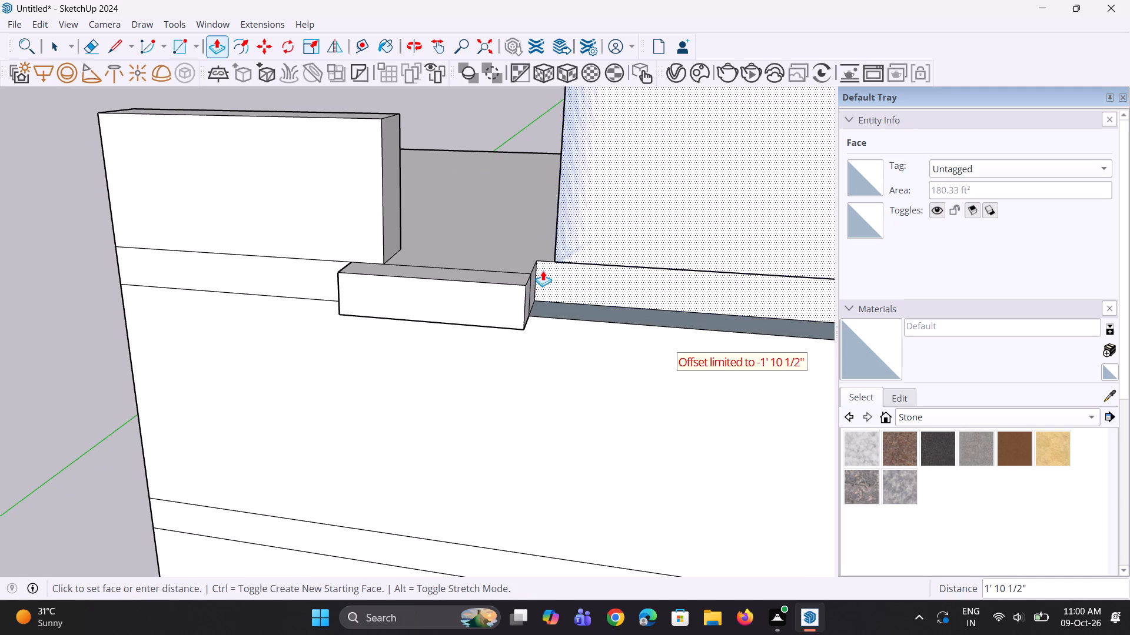
pyautogui.press('Escape')
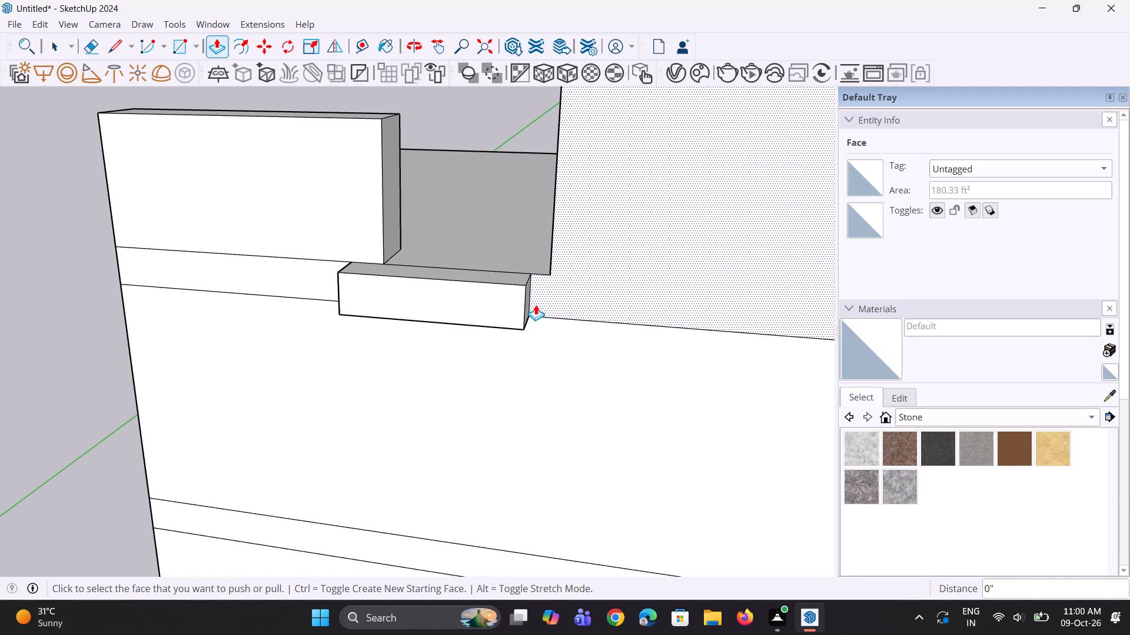
pyautogui.click(527, 302)
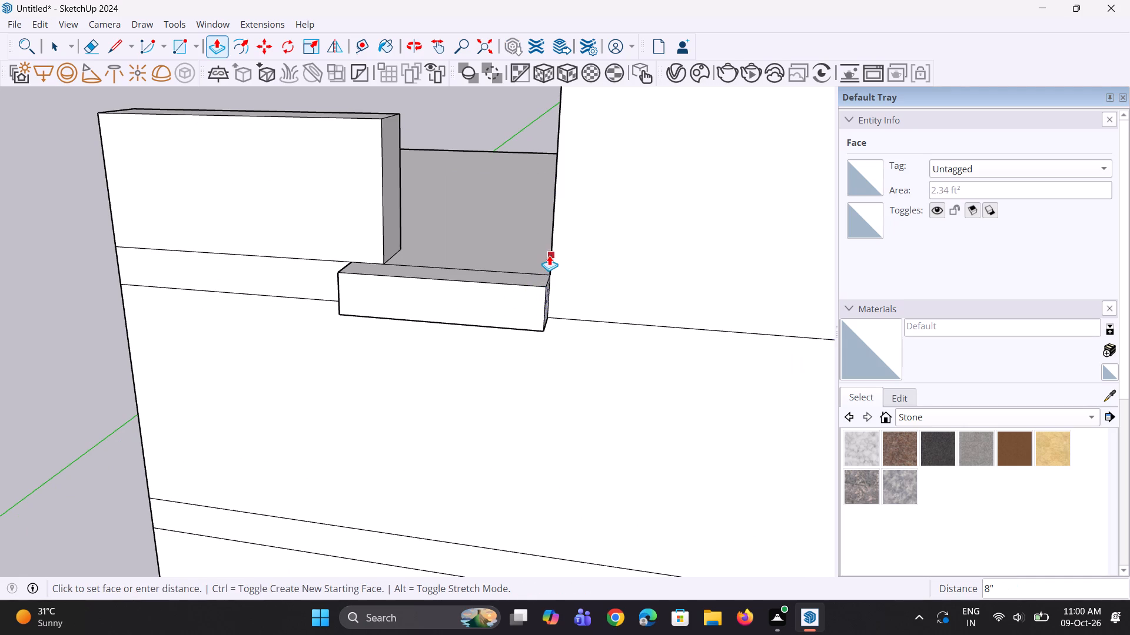
pyautogui.click(549, 255)
# Push/Pull the ledge's other end face about 2' 2" outward across the front of the low raised wall.
pyautogui.scroll(-10, 531, 279)
pyautogui.moveTo(424, 330); pyautogui.dragTo(633, 313, button='middle')
pyautogui.scroll(3, 507, 282)
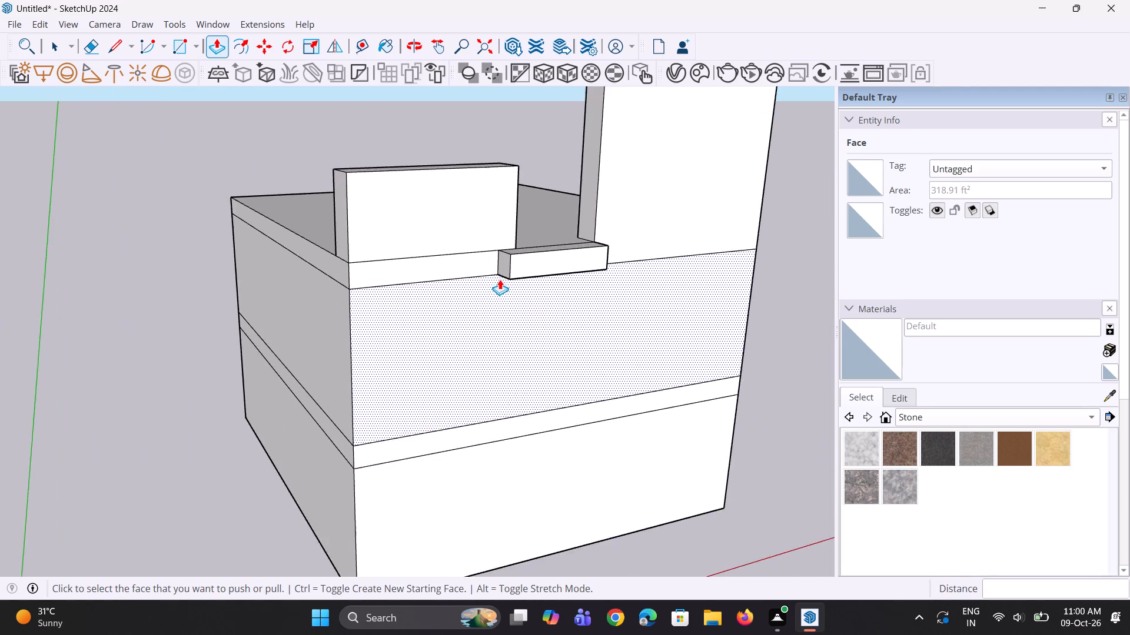
pyautogui.scroll(4, 500, 279)
pyautogui.moveTo(488, 280); pyautogui.dragTo(533, 282, button='middle')
pyautogui.click(526, 265)
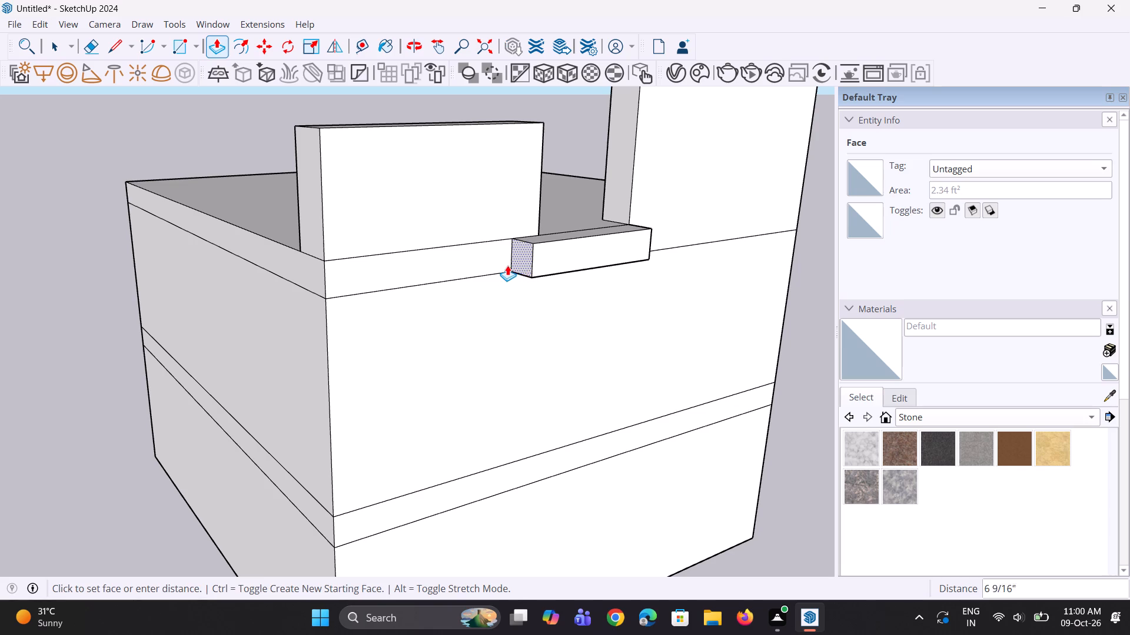
pyautogui.click(488, 268)
# Push/Pull the tall parapet's back face deep over the roof to turn it into a rooftop block.
pyautogui.scroll(-5, 513, 303)
pyautogui.moveTo(551, 320); pyautogui.dragTo(414, 268, button='middle')
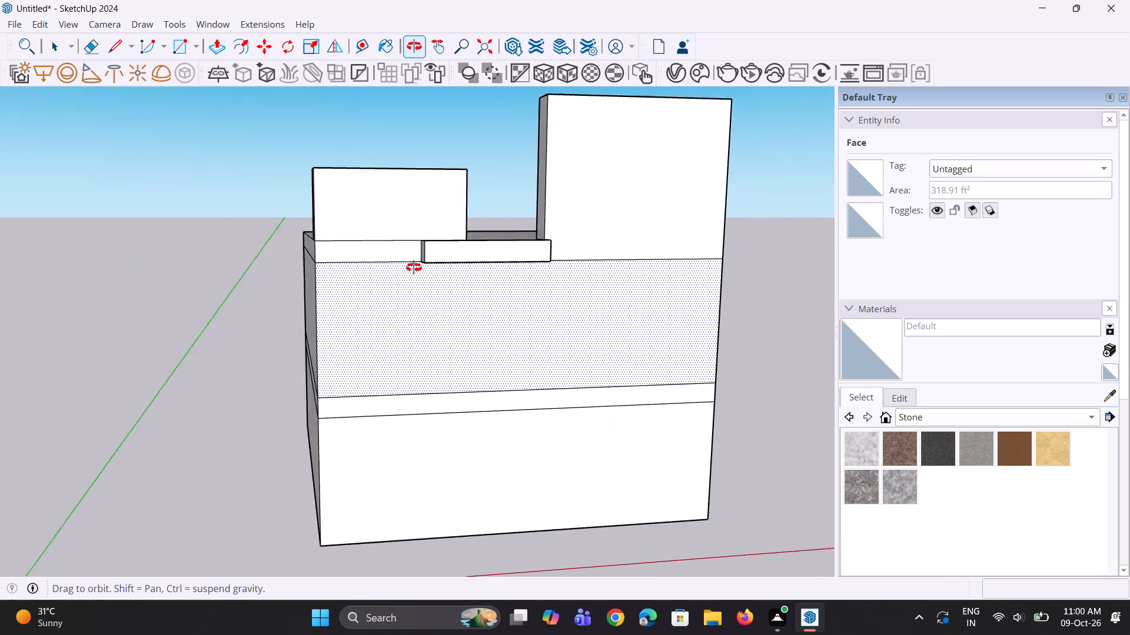
pyautogui.moveTo(414, 268); pyautogui.dragTo(412, 266, button='middle')
pyautogui.middleClick(412, 266)
pyautogui.scroll(-2, 416, 256)
pyautogui.moveTo(416, 256); pyautogui.dragTo(383, 287, button='middle')
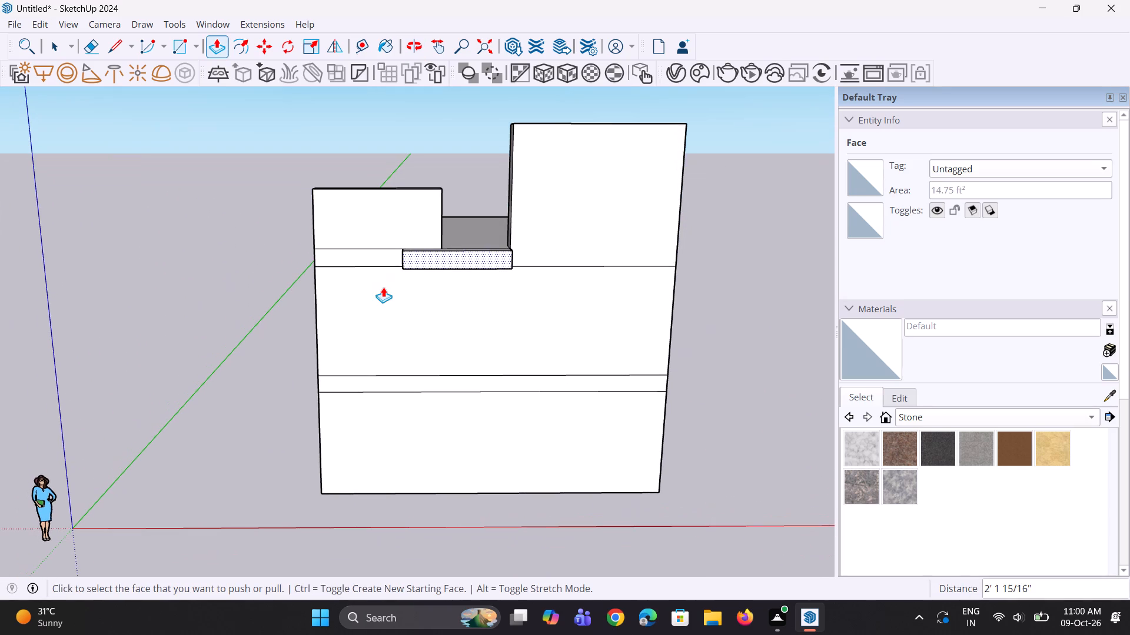
pyautogui.scroll(-4, 408, 278)
pyautogui.moveTo(421, 298); pyautogui.dragTo(761, 383, button='middle')
pyautogui.moveTo(405, 293); pyautogui.dragTo(704, 348, button='middle')
pyautogui.click(428, 188)
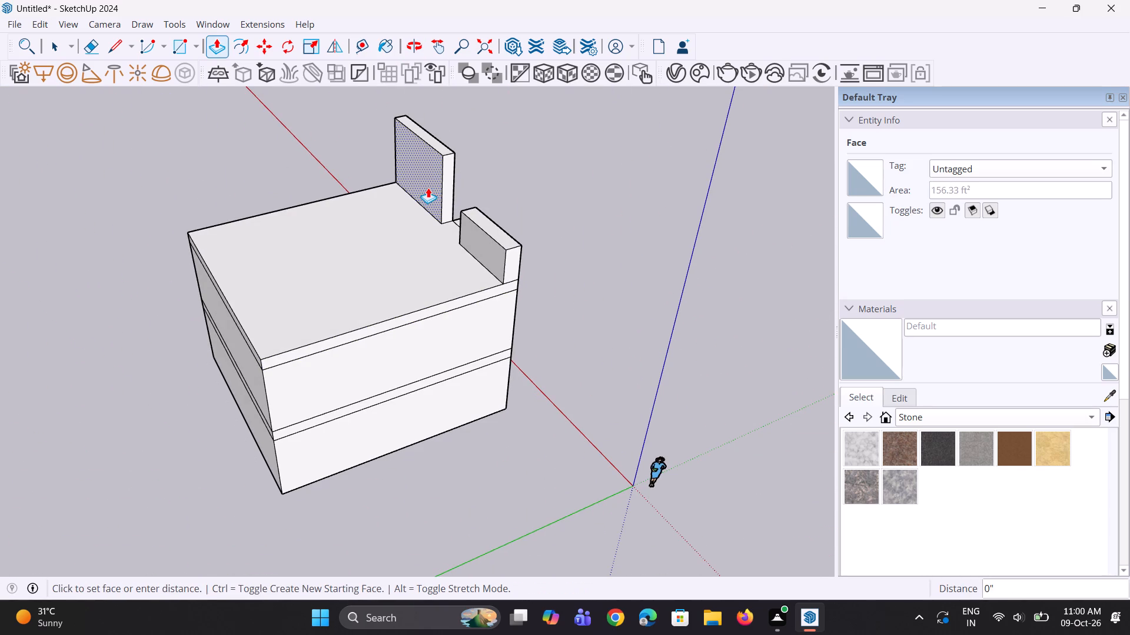
pyautogui.click(373, 222)
# Examine the whole building mass with its rooftop block and ledge from several angles.
pyautogui.scroll(-5, 436, 296)
pyautogui.moveTo(528, 332); pyautogui.dragTo(344, 383, button='middle')
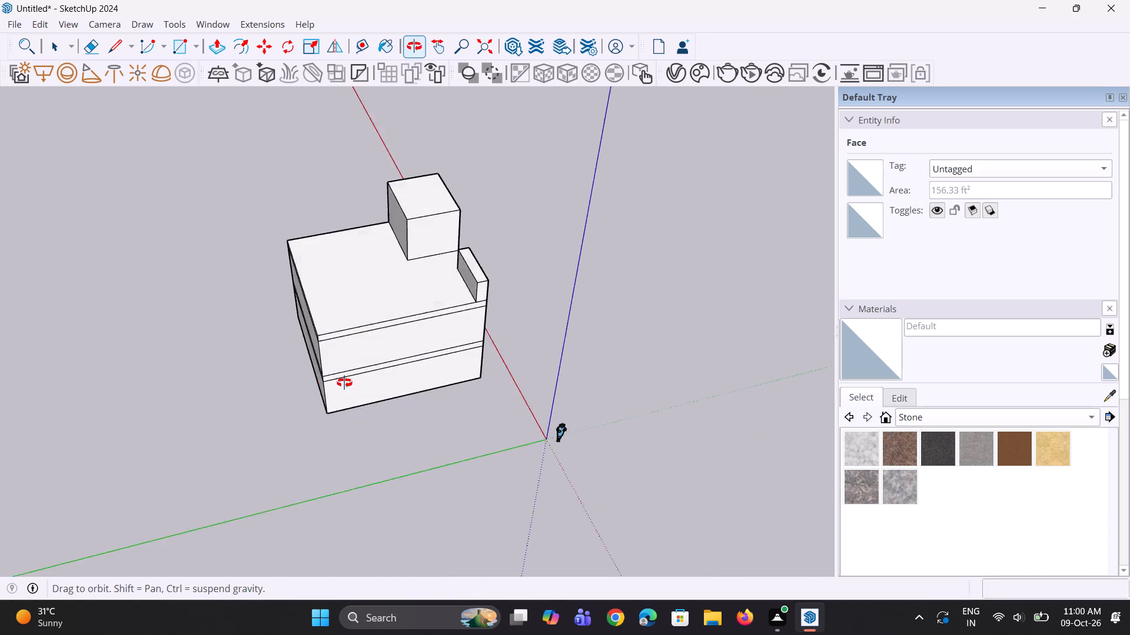
pyautogui.moveTo(344, 383); pyautogui.dragTo(314, 351, button='middle')
pyautogui.moveTo(488, 332); pyautogui.dragTo(363, 346, button='middle')
pyautogui.press('space')
pyautogui.press('space')
pyautogui.moveTo(615, 444); pyautogui.dragTo(493, 427, button='middle')
pyautogui.click(489, 424)
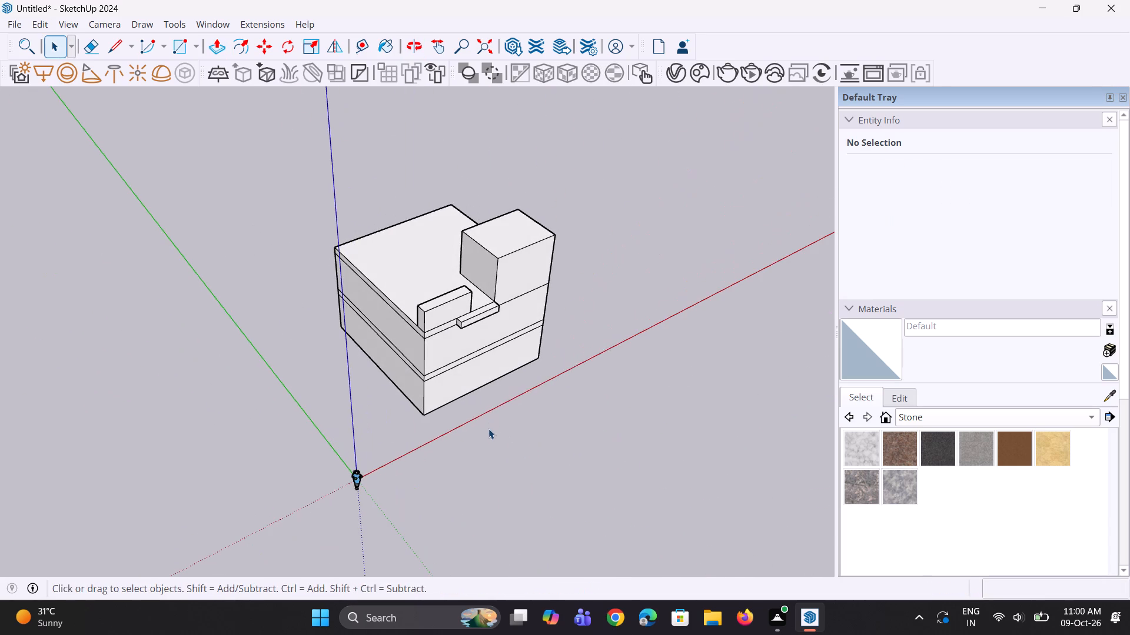
pyautogui.moveTo(502, 474); pyautogui.dragTo(446, 417, button='middle')
pyautogui.scroll(8, 460, 348)
pyautogui.moveTo(492, 371); pyautogui.dragTo(450, 358, button='middle')
pyautogui.scroll(1, 477, 373)
pyautogui.scroll(-3, 454, 367)
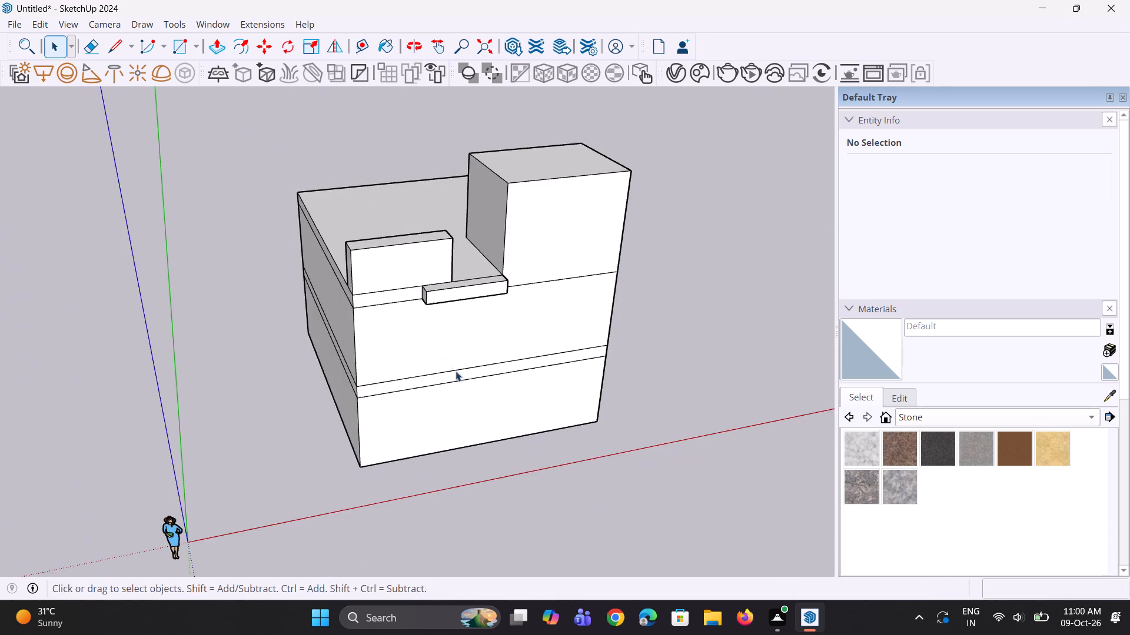
pyautogui.scroll(-1, 456, 371)
pyautogui.moveTo(460, 374); pyautogui.dragTo(417, 365, button='middle')
pyautogui.scroll(2, 480, 338)
pyautogui.moveTo(486, 340); pyautogui.dragTo(407, 288, button='middle')
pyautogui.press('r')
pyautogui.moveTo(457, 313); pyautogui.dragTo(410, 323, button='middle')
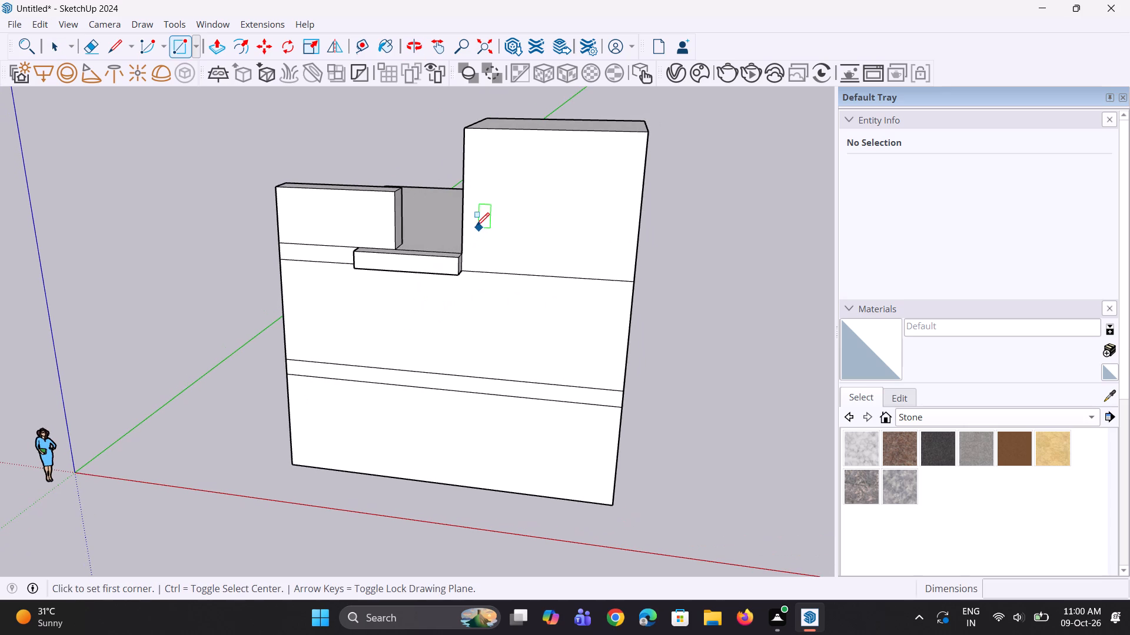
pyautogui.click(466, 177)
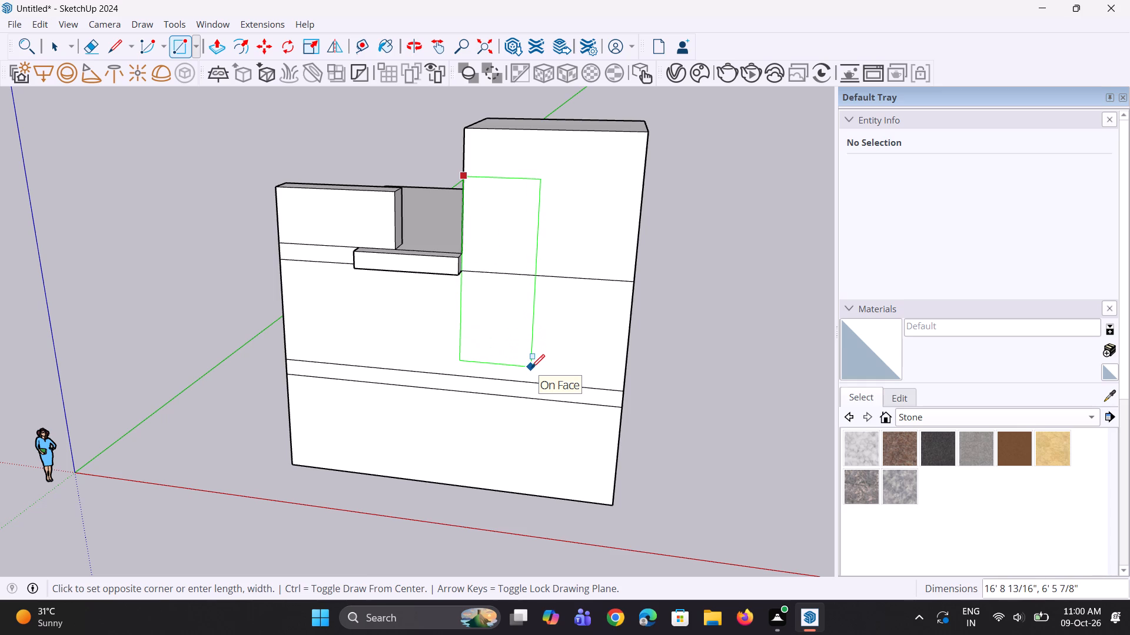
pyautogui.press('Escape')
# Push/Pull the low raised wall's top face down about 1'.
pyautogui.moveTo(445, 310); pyautogui.dragTo(638, 282, button='middle')
pyautogui.scroll(-5, 631, 271)
pyautogui.moveTo(620, 270); pyautogui.dragTo(574, 278, button='middle')
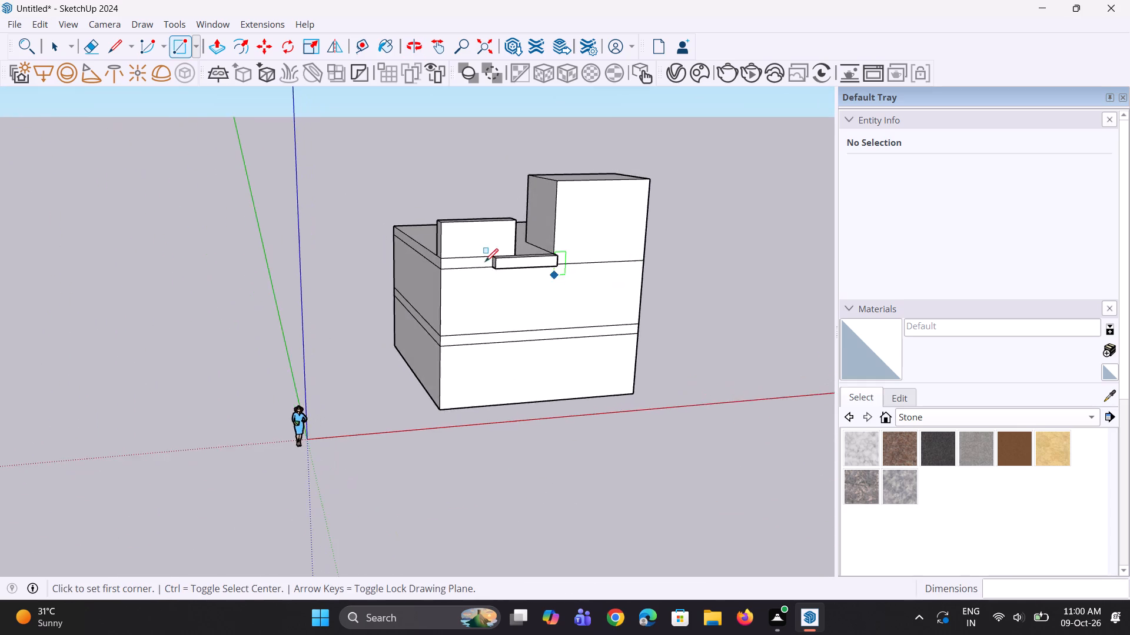
pyautogui.scroll(7, 444, 251)
pyautogui.moveTo(507, 279); pyautogui.dragTo(473, 263, button='middle')
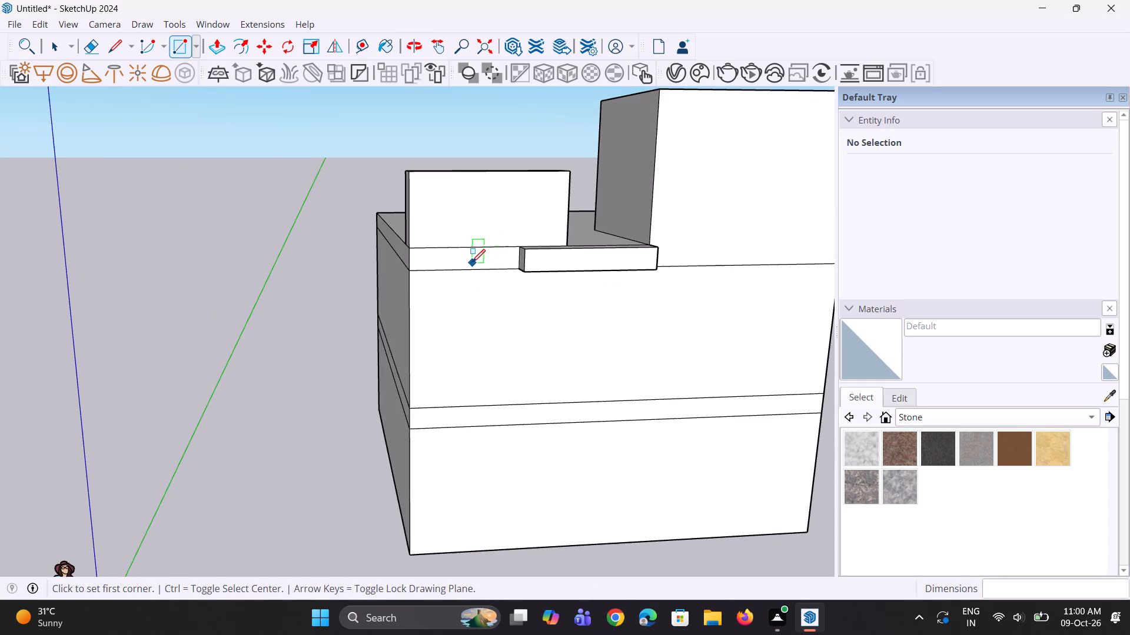
pyautogui.scroll(2, 472, 260)
pyautogui.moveTo(473, 260); pyautogui.dragTo(546, 305, button='middle')
pyautogui.scroll(-5, 523, 260)
pyautogui.moveTo(470, 292); pyautogui.dragTo(711, 362, button='middle')
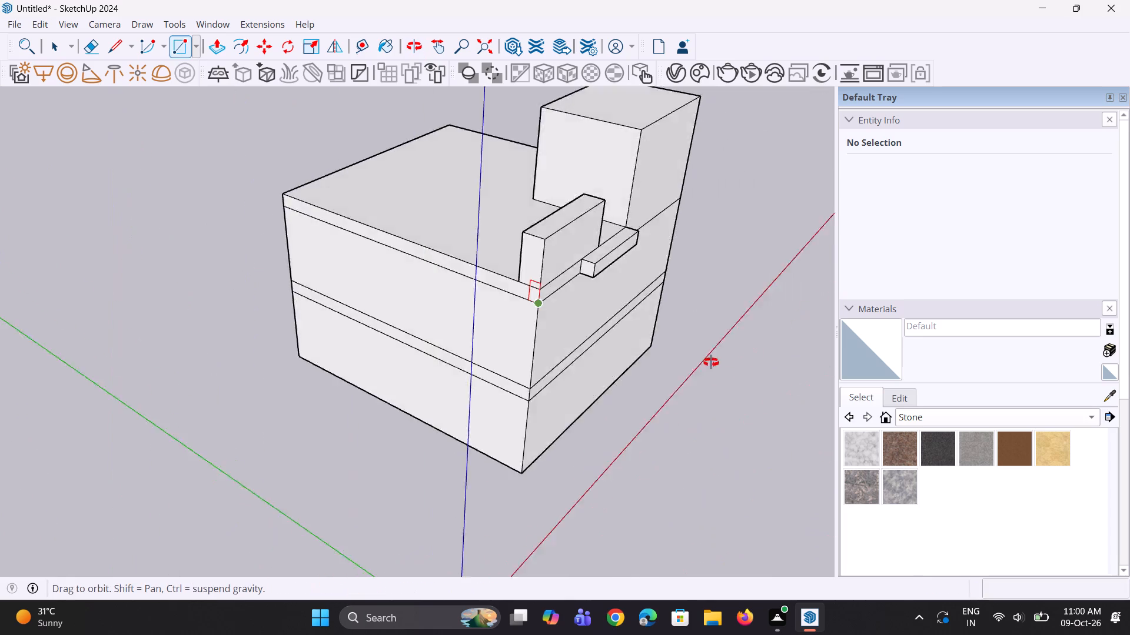
pyautogui.moveTo(711, 362); pyautogui.dragTo(728, 361, button='middle')
pyautogui.scroll(2, 540, 188)
pyautogui.press('p')
pyautogui.click(573, 206)
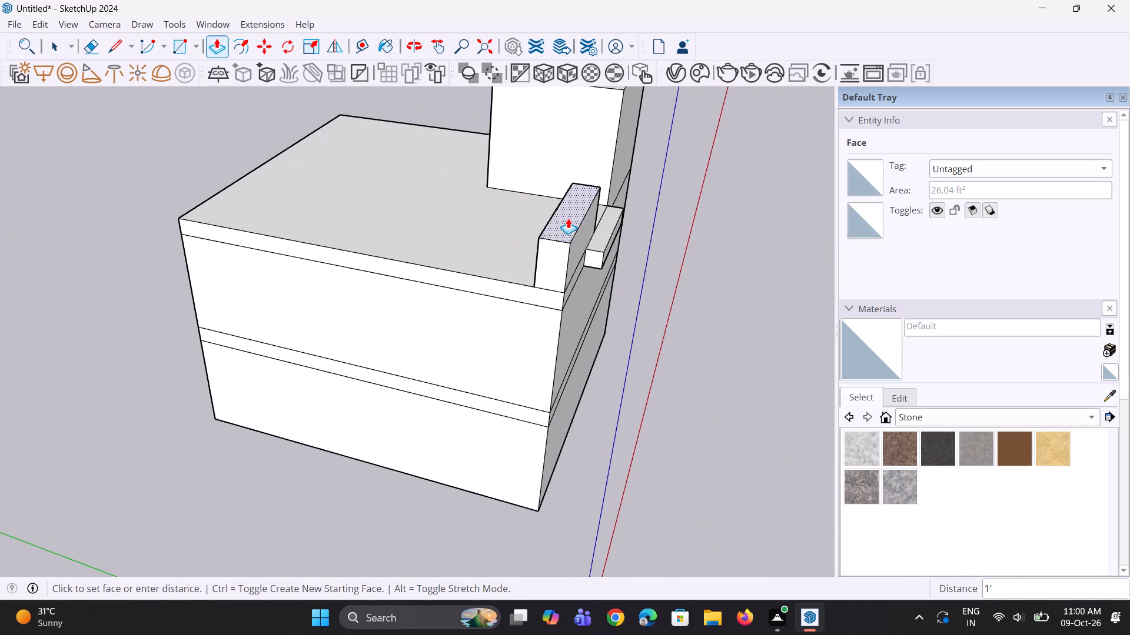
pyautogui.click(568, 225)
pyautogui.moveTo(607, 317); pyautogui.dragTo(407, 242, button='middle')
pyautogui.press('space')
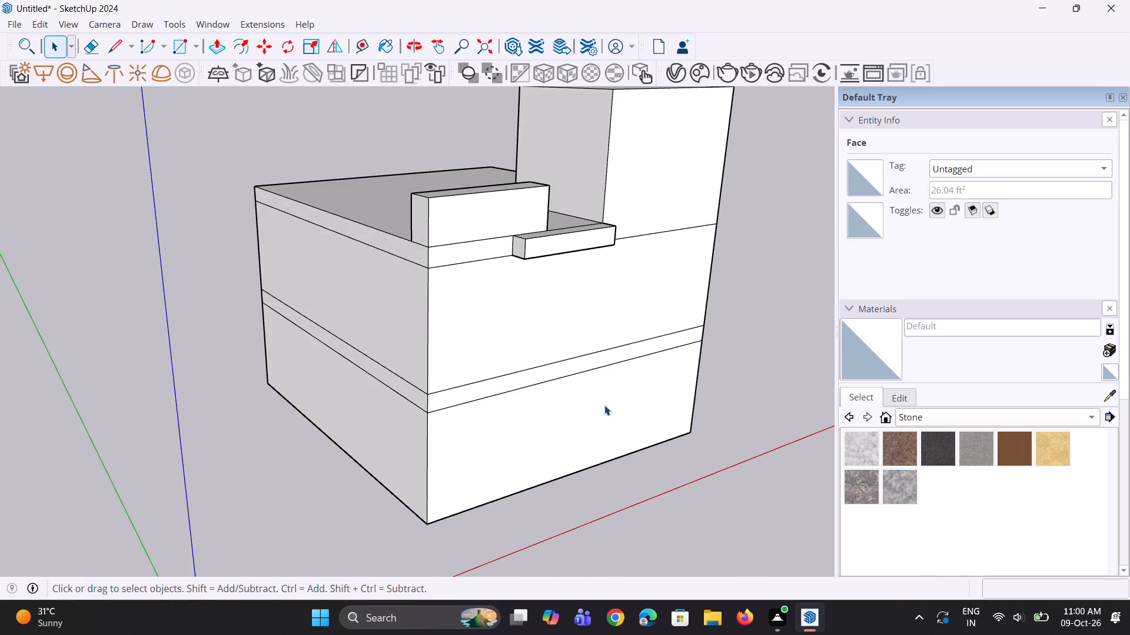
pyautogui.press('space')
# Erase the two horizontal roof-band edges on the front face between the building corner and the ledge.
pyautogui.moveTo(559, 396); pyautogui.dragTo(450, 373, button='middle')
pyautogui.press('e')
pyautogui.scroll(2, 441, 302)
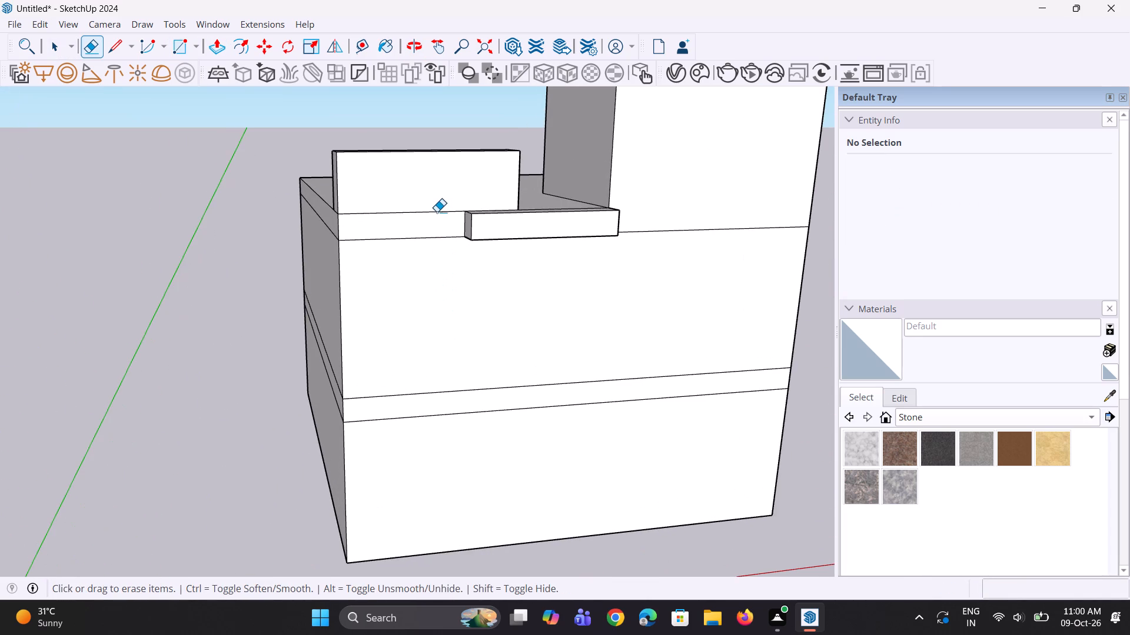
pyautogui.click(437, 212)
pyautogui.click(432, 236)
# Copy the edge where the ledge's underside meets the front face about 1' 3" straight down the face.
pyautogui.scroll(-3, 448, 250)
pyautogui.moveTo(453, 251); pyautogui.dragTo(441, 253, button='middle')
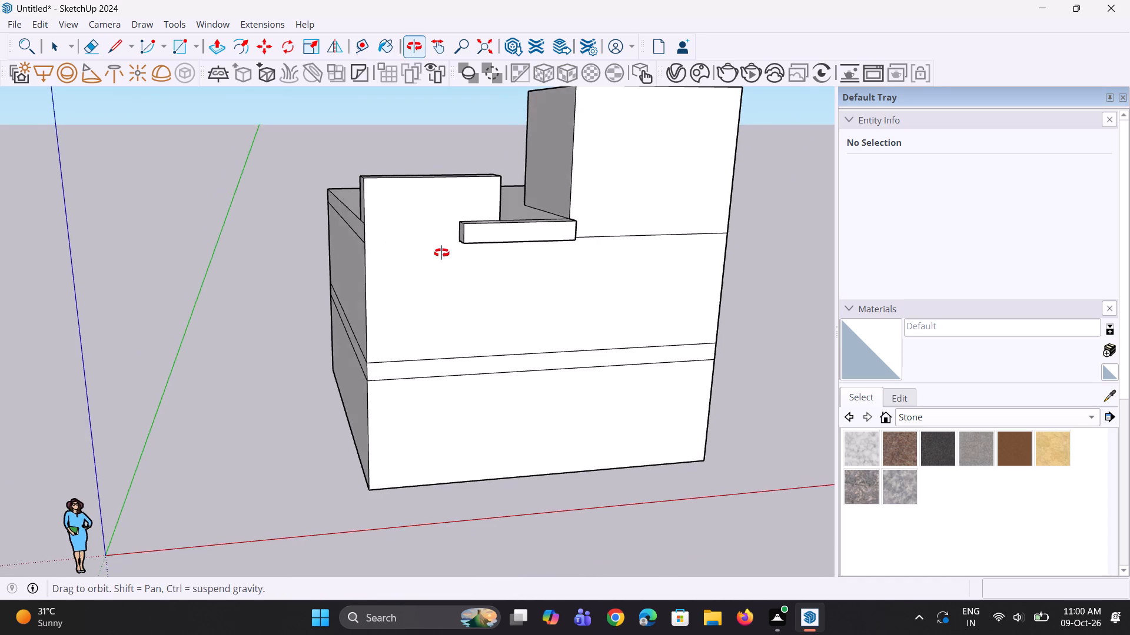
pyautogui.moveTo(441, 253); pyautogui.dragTo(440, 253, button='middle')
pyautogui.scroll(3, 441, 255)
pyautogui.moveTo(444, 279); pyautogui.dragTo(427, 250, button='middle')
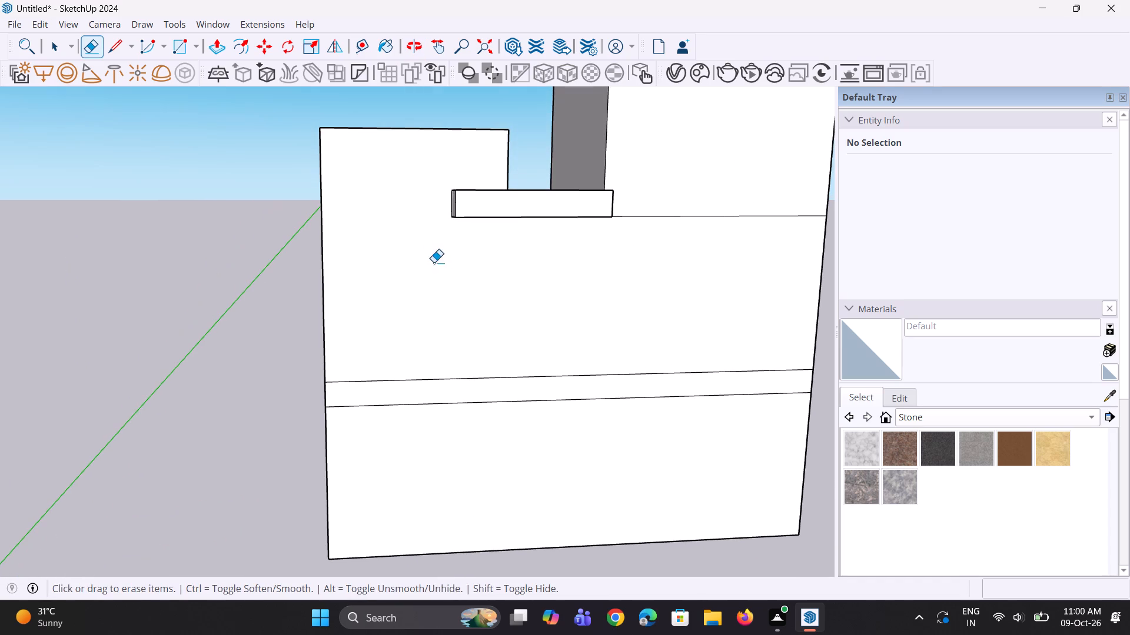
pyautogui.press('l')
pyautogui.scroll(2, 481, 255)
pyautogui.middleClick(483, 251)
pyautogui.scroll(1, 485, 220)
pyautogui.moveTo(485, 218); pyautogui.dragTo(479, 160, button='middle')
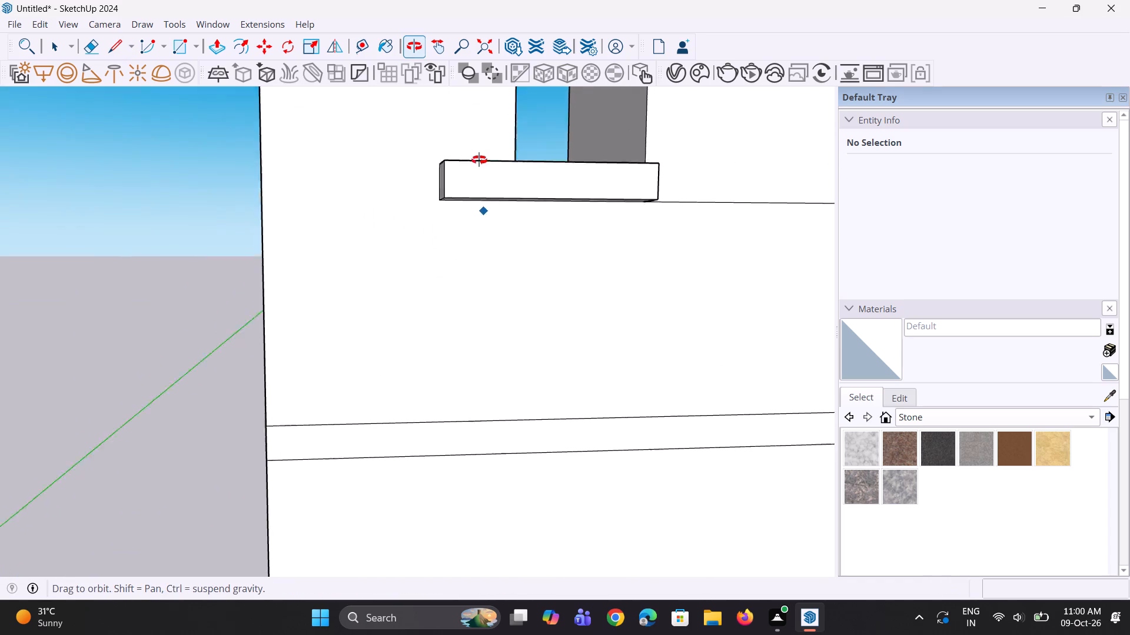
pyautogui.moveTo(479, 160); pyautogui.dragTo(478, 152, button='middle')
pyautogui.press('space')
pyautogui.click(476, 190)
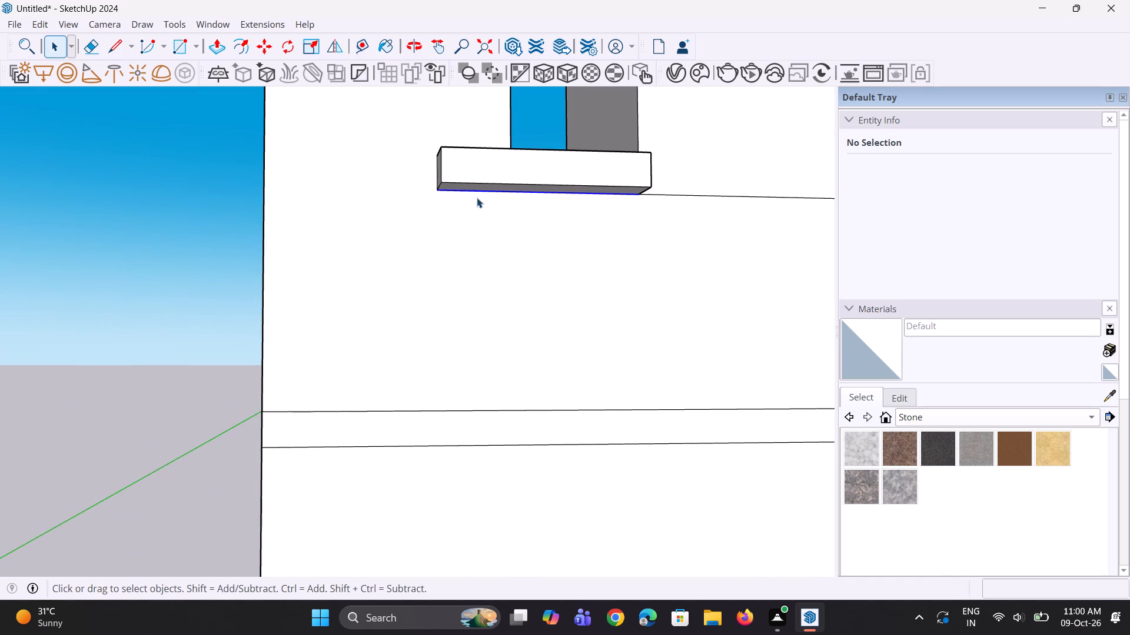
pyautogui.press('m')
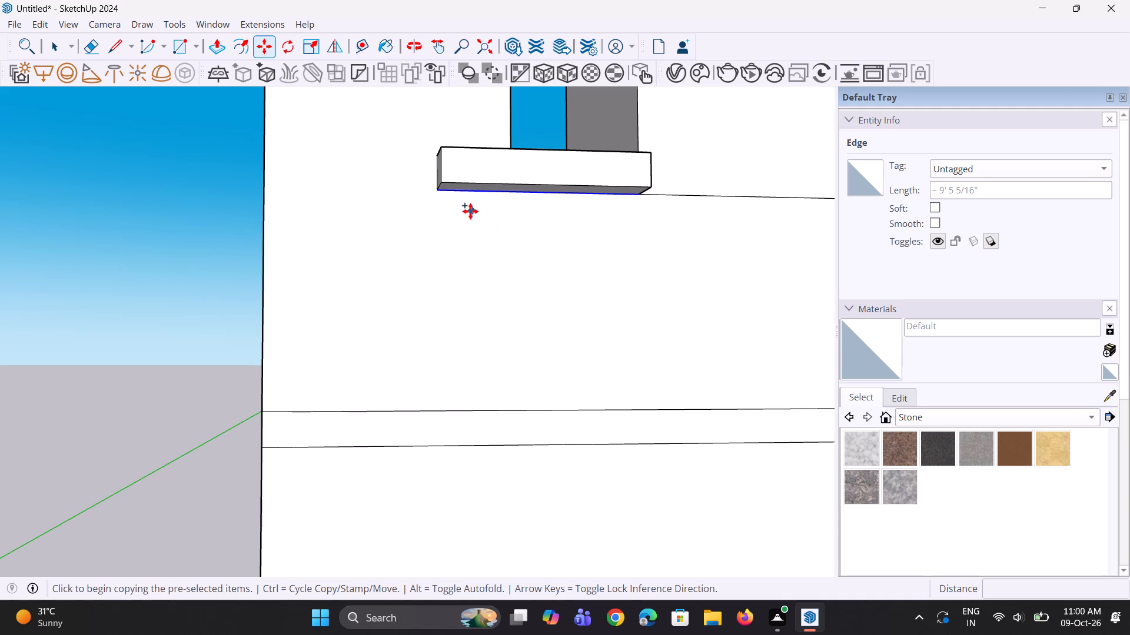
pyautogui.click(439, 195)
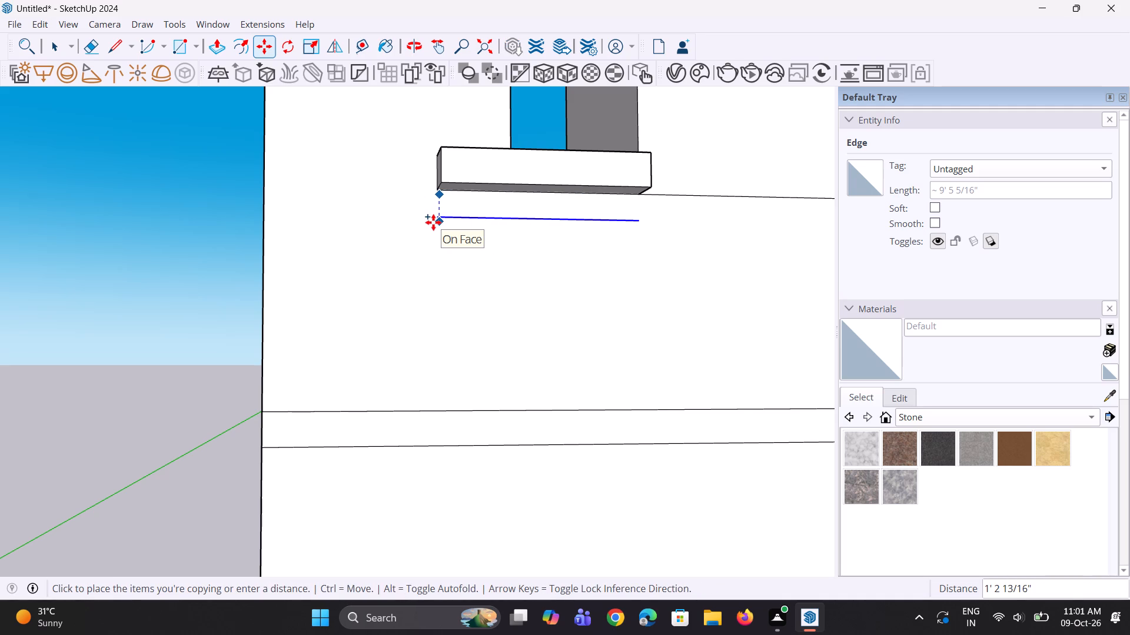
pyautogui.click(433, 222)
# Draw a line extending the copied edge about 4' toward the building corner, turning straight down to the floor band's top edge.
pyautogui.scroll(-5, 509, 240)
pyautogui.moveTo(509, 247); pyautogui.dragTo(491, 278, button='middle')
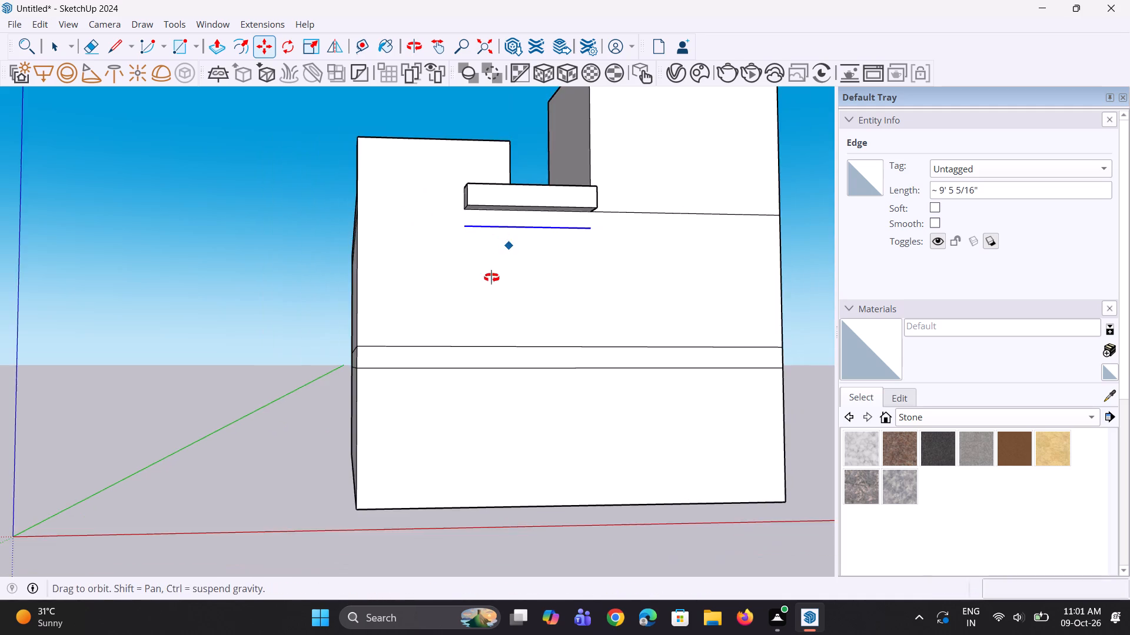
pyautogui.moveTo(491, 278); pyautogui.dragTo(484, 286, button='middle')
pyautogui.scroll(5, 481, 246)
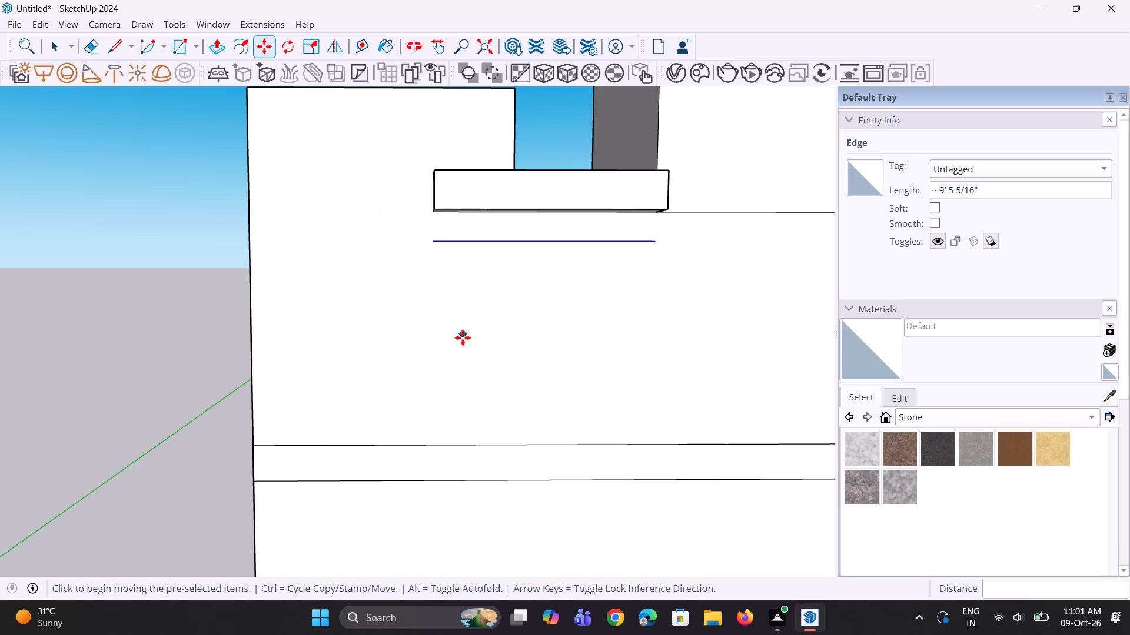
pyautogui.press('l')
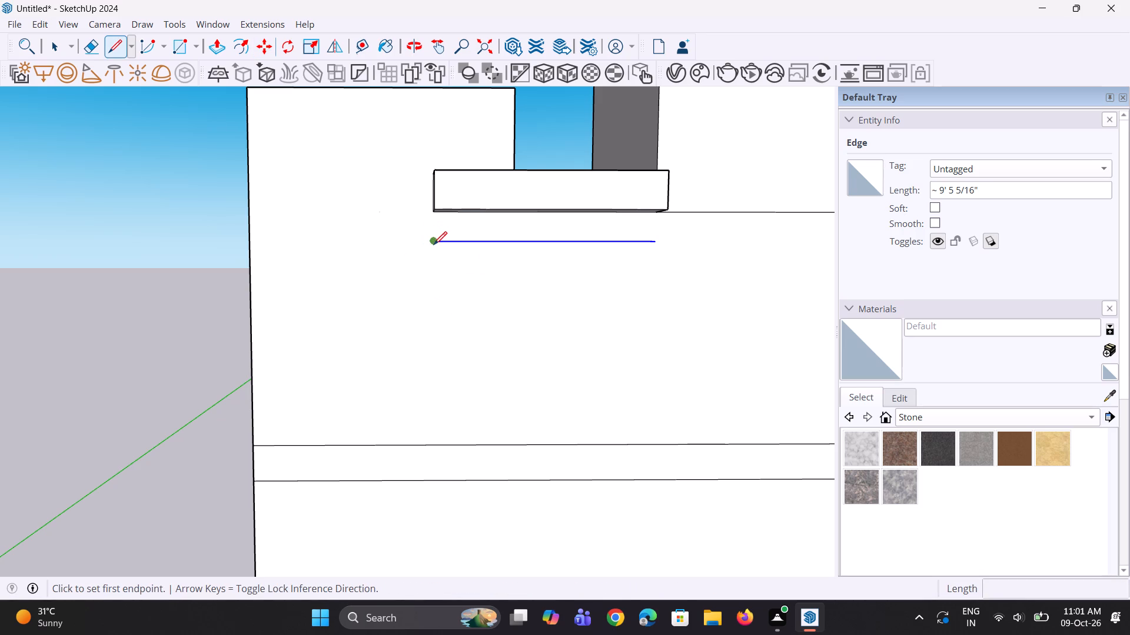
pyautogui.click(434, 245)
pyautogui.click(350, 252)
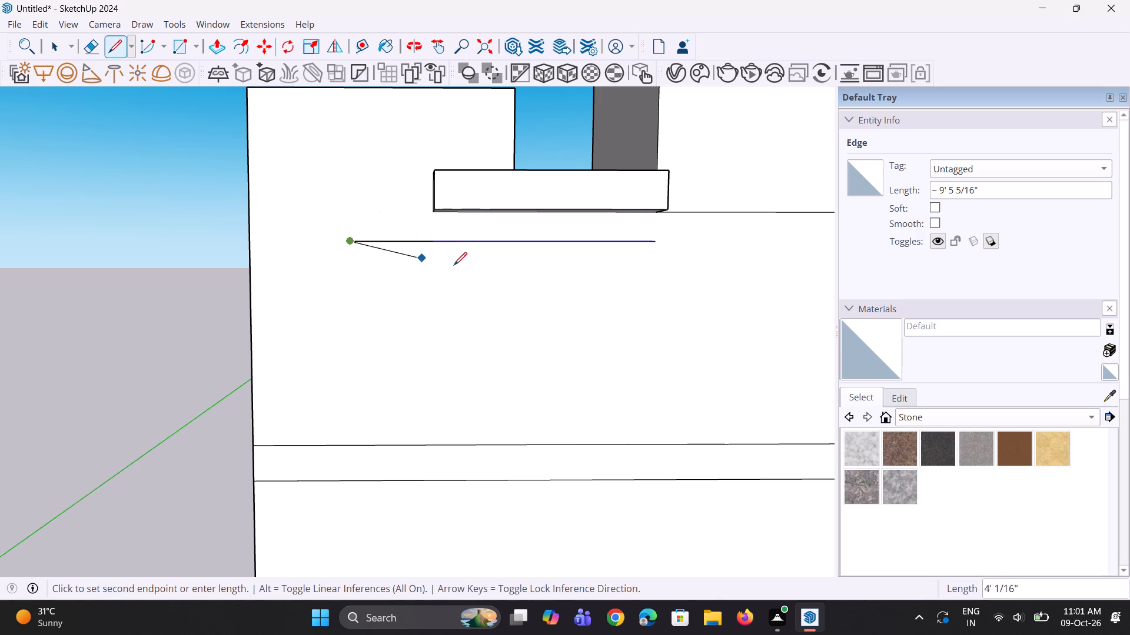
pyautogui.scroll(-3, 463, 268)
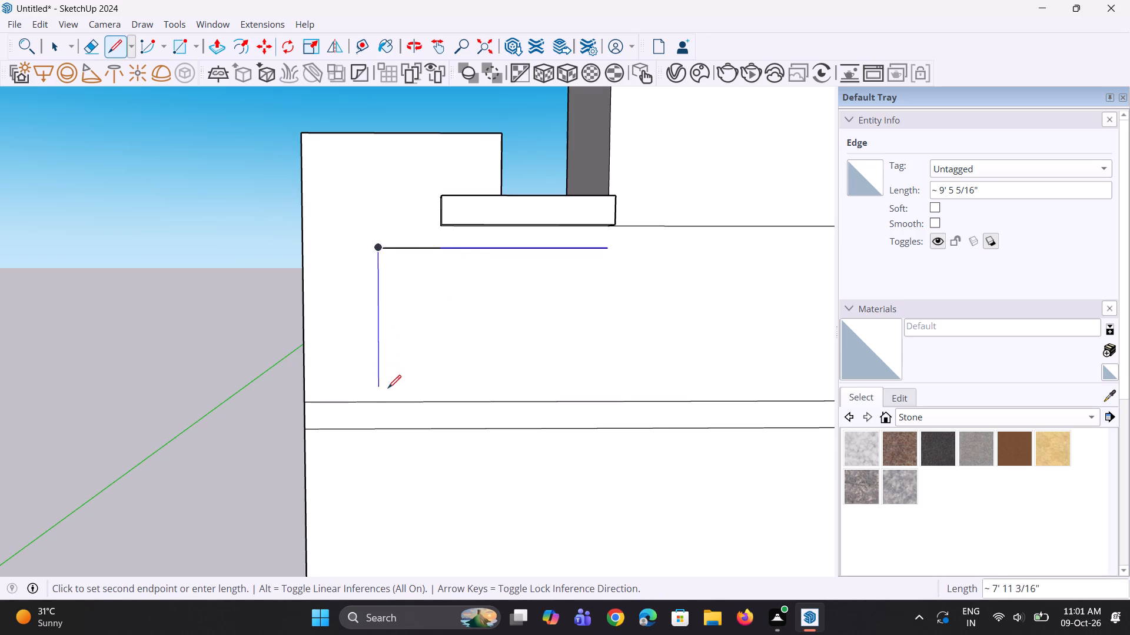
pyautogui.click(380, 403)
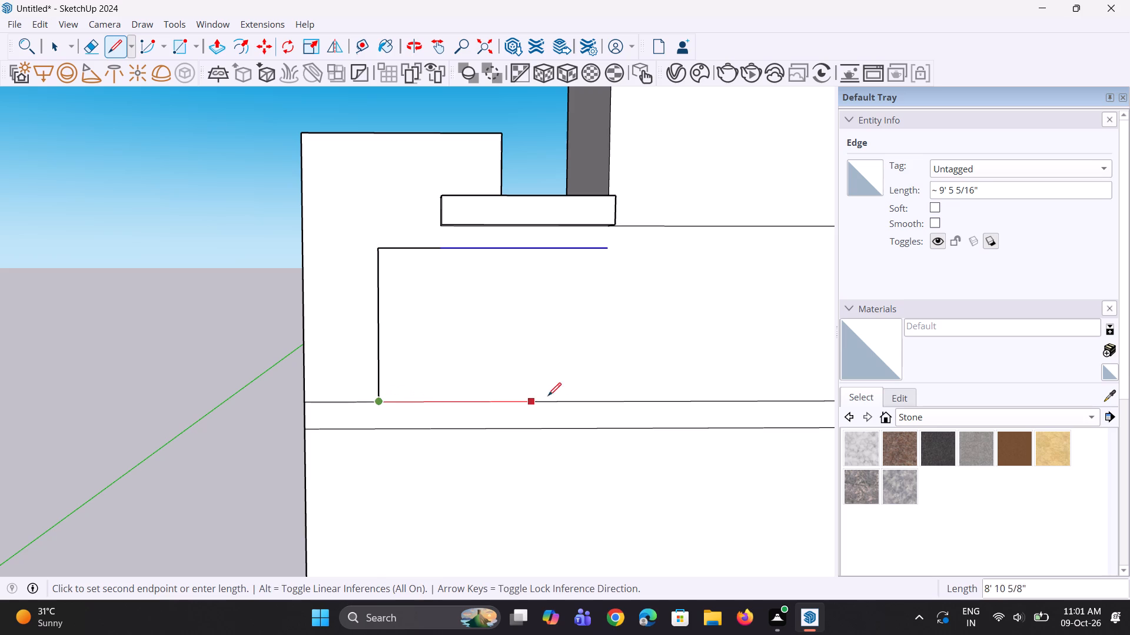
pyautogui.press('space')
# Draw a short vertical line across the front floor band, roughly below the ledge's end nearest the rooftop block.
pyautogui.press('l')
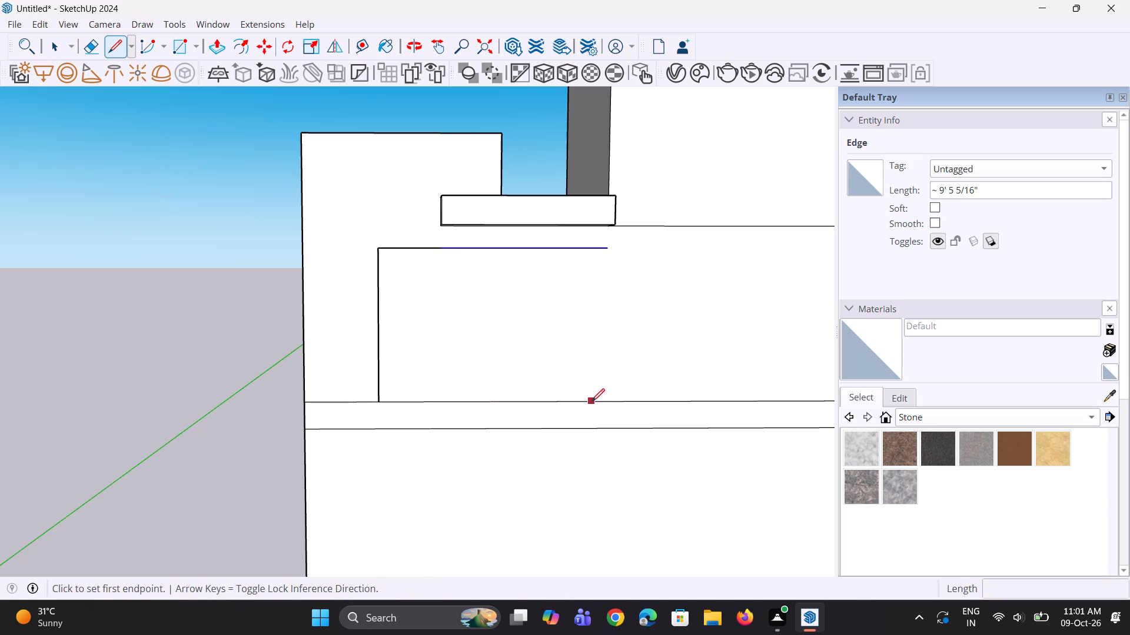
pyautogui.scroll(-4, 498, 410)
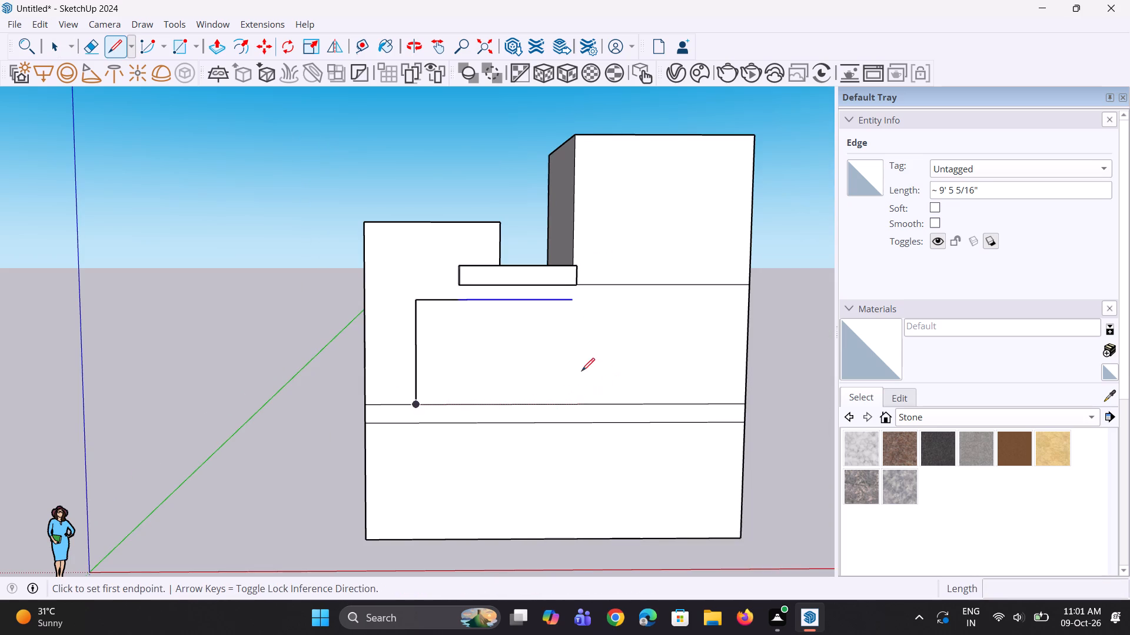
pyautogui.moveTo(584, 405); pyautogui.dragTo(584, 411)
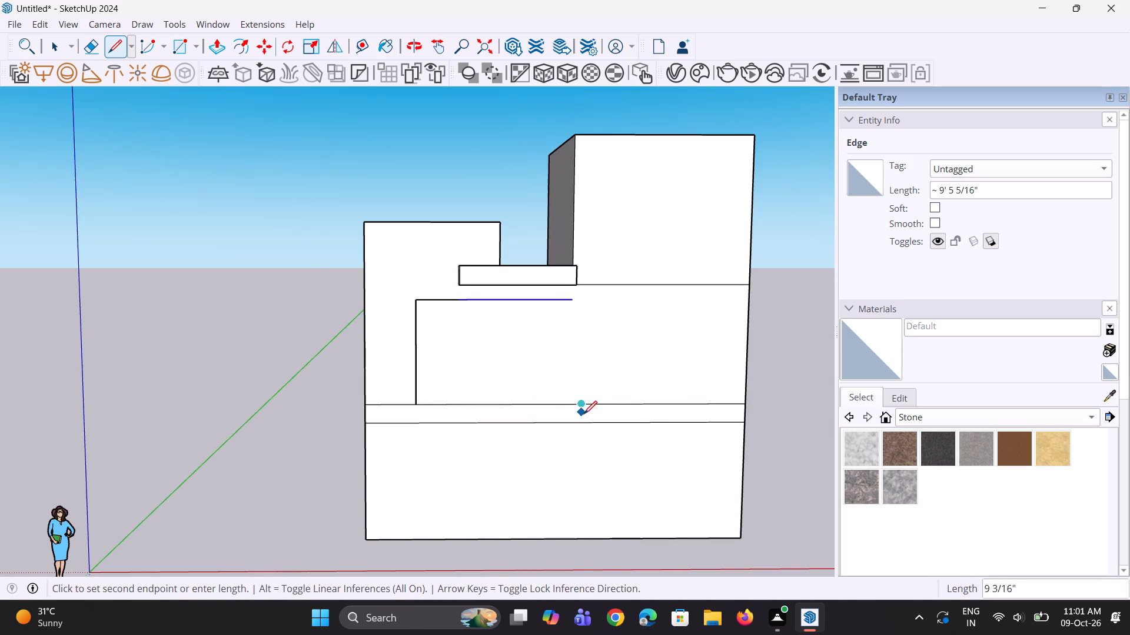
pyautogui.click(584, 420)
pyautogui.press('space')
pyautogui.press('space')
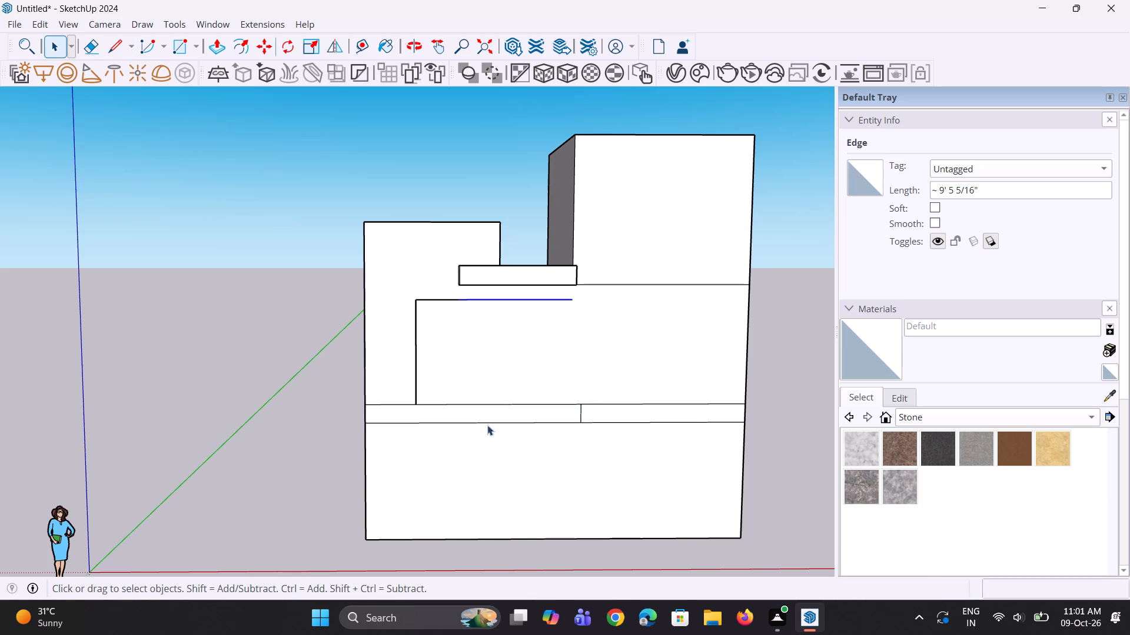
# Draw a vertical line about 1' 3" long from the ledge's underside to the copied edge, aligned with the low raised wall's end.
pyautogui.scroll(1, 440, 424)
pyautogui.scroll(-3, 440, 423)
pyautogui.moveTo(444, 425); pyautogui.dragTo(429, 452, button='middle')
pyautogui.scroll(3, 559, 343)
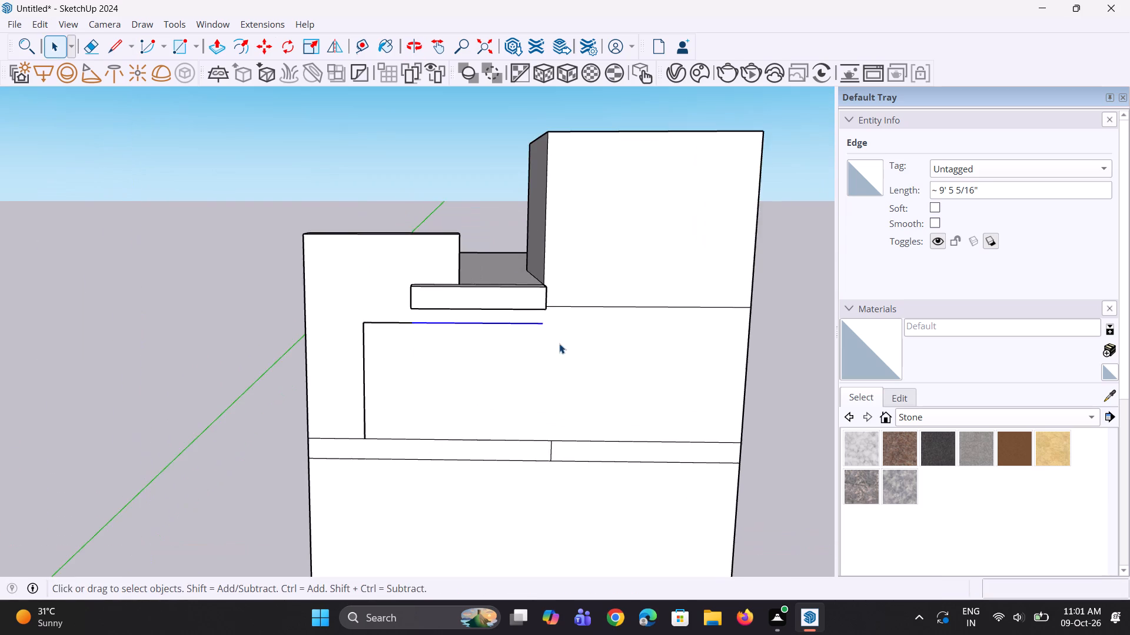
pyautogui.moveTo(558, 343); pyautogui.dragTo(526, 279, button='middle')
pyautogui.scroll(5, 526, 279)
pyautogui.moveTo(526, 284); pyautogui.dragTo(496, 284, button='middle')
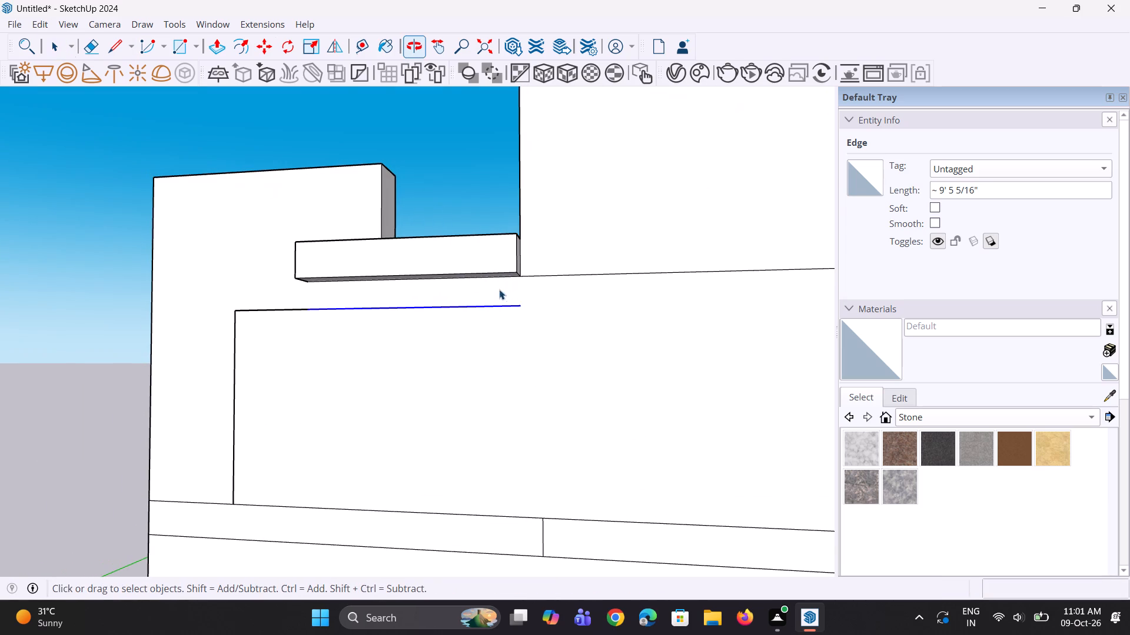
pyautogui.press('l')
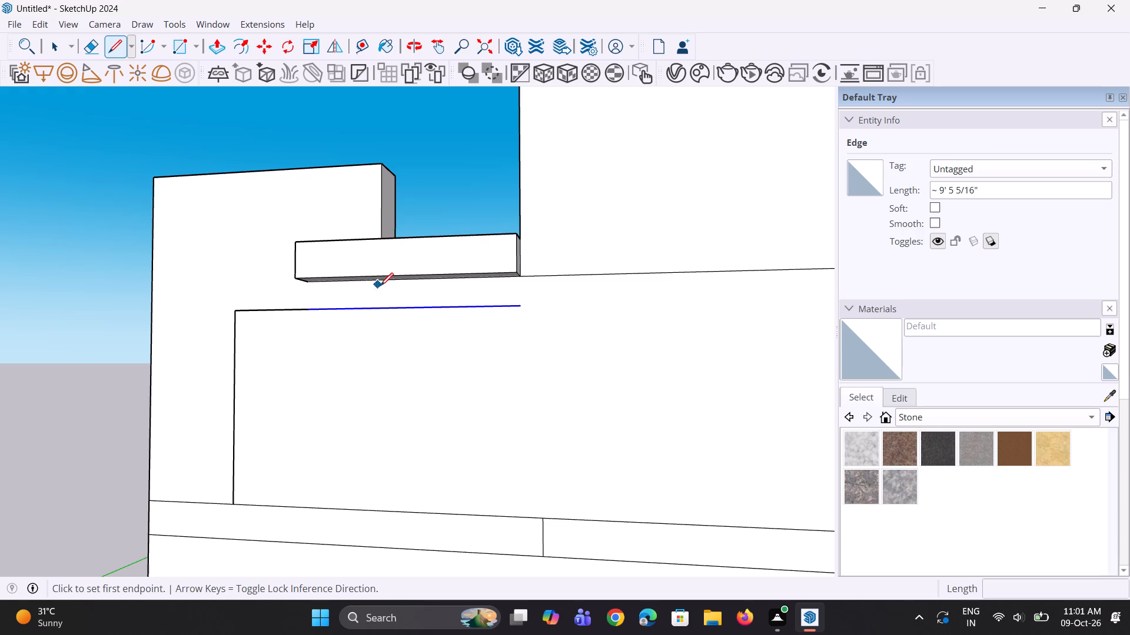
pyautogui.moveTo(384, 286); pyautogui.dragTo(397, 220, button='middle')
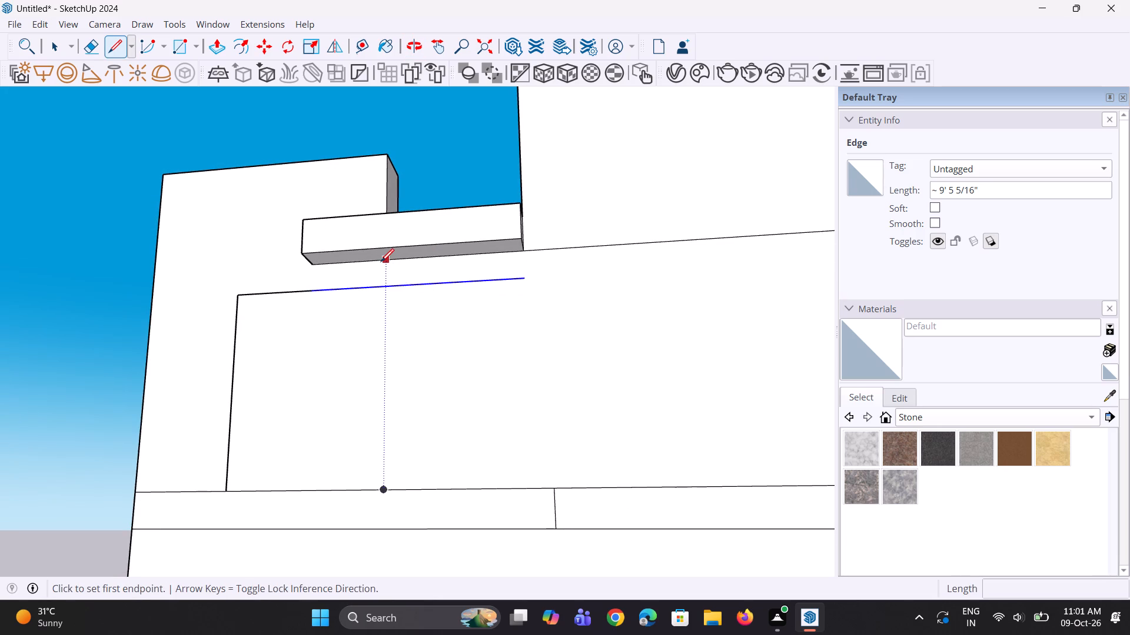
pyautogui.click(384, 261)
pyautogui.click(384, 286)
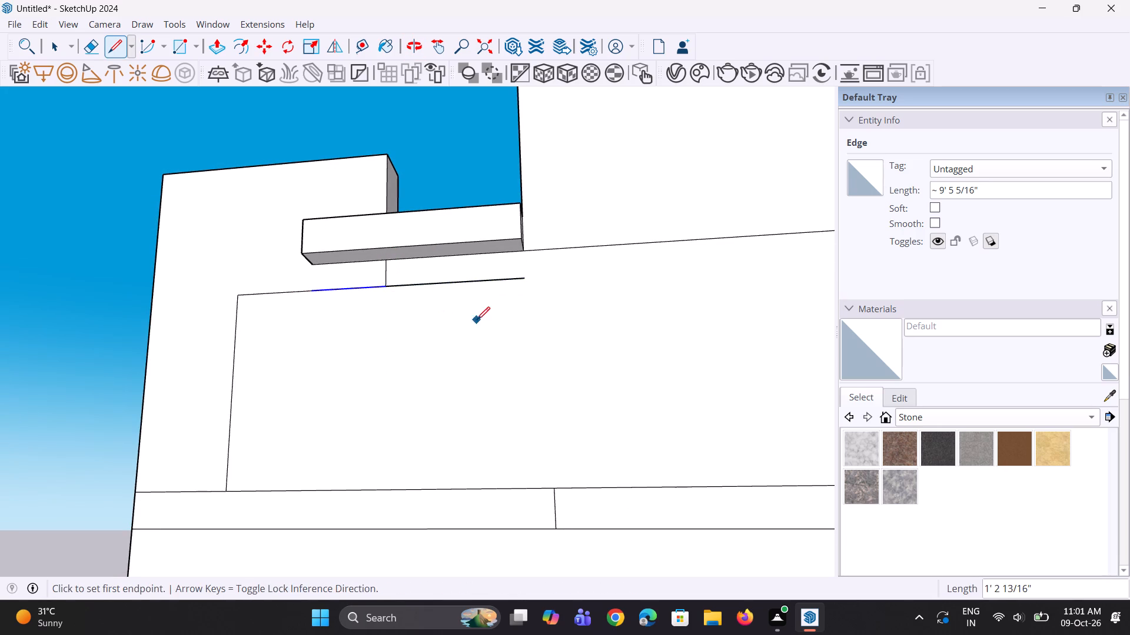
pyautogui.press('space')
pyautogui.scroll(-4, 477, 320)
pyautogui.press('space')
# Push/Pull the inverted-L front face around the building corner outward about 1' 8".
pyautogui.scroll(-5, 515, 298)
pyautogui.moveTo(374, 300); pyautogui.dragTo(406, 366, button='middle')
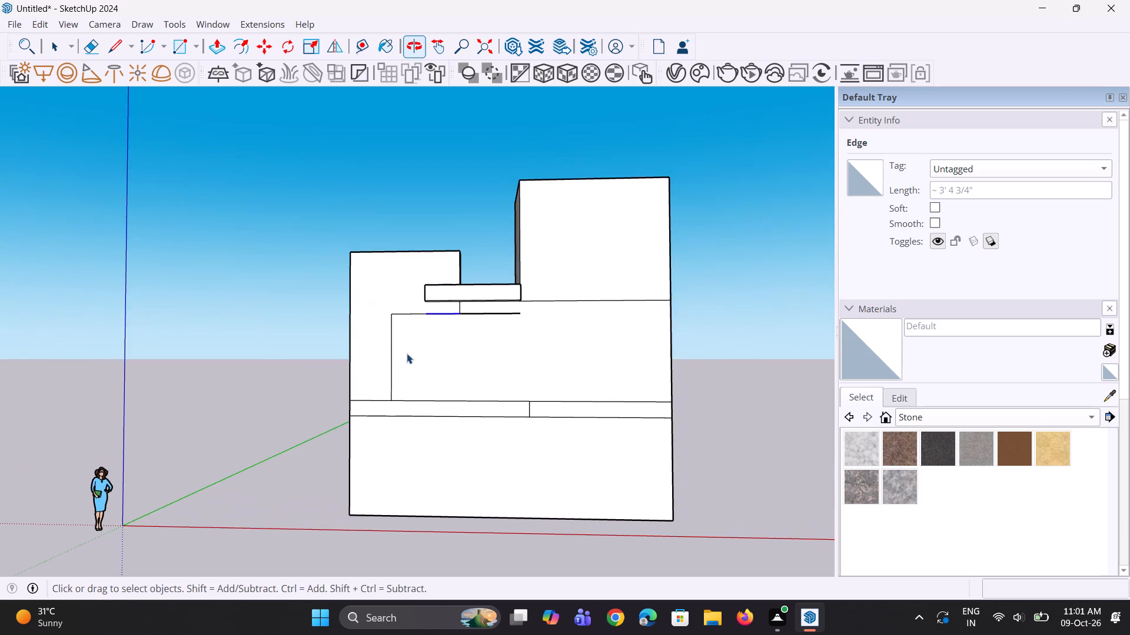
pyautogui.scroll(-5, 407, 350)
pyautogui.moveTo(415, 343); pyautogui.dragTo(411, 396, button='middle')
pyautogui.scroll(3, 420, 322)
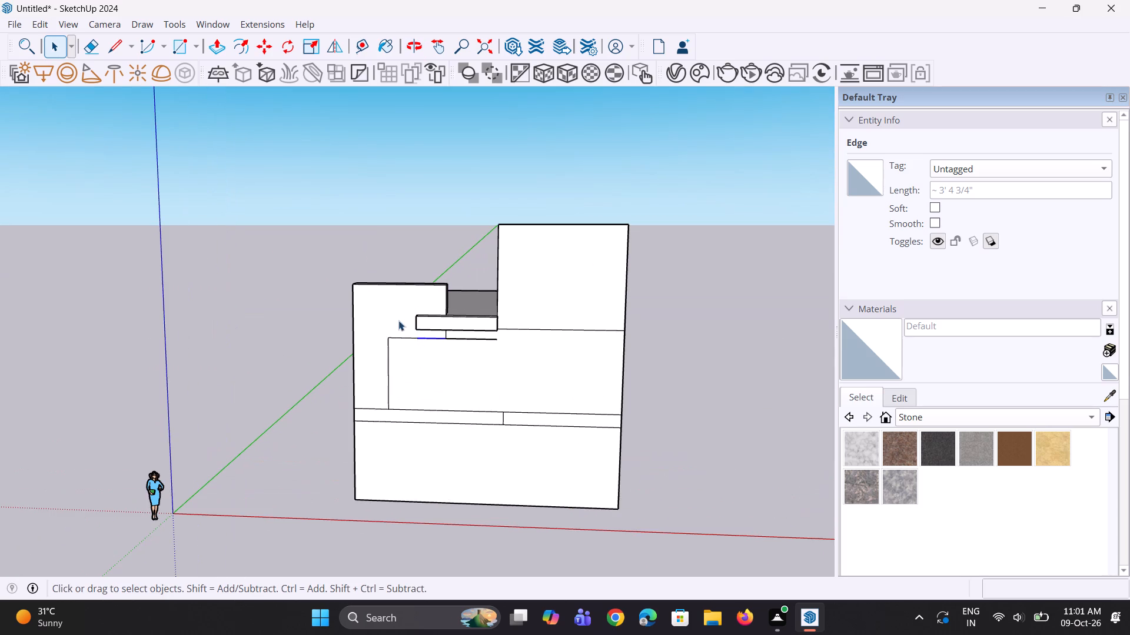
pyautogui.moveTo(384, 317); pyautogui.dragTo(413, 379, button='middle')
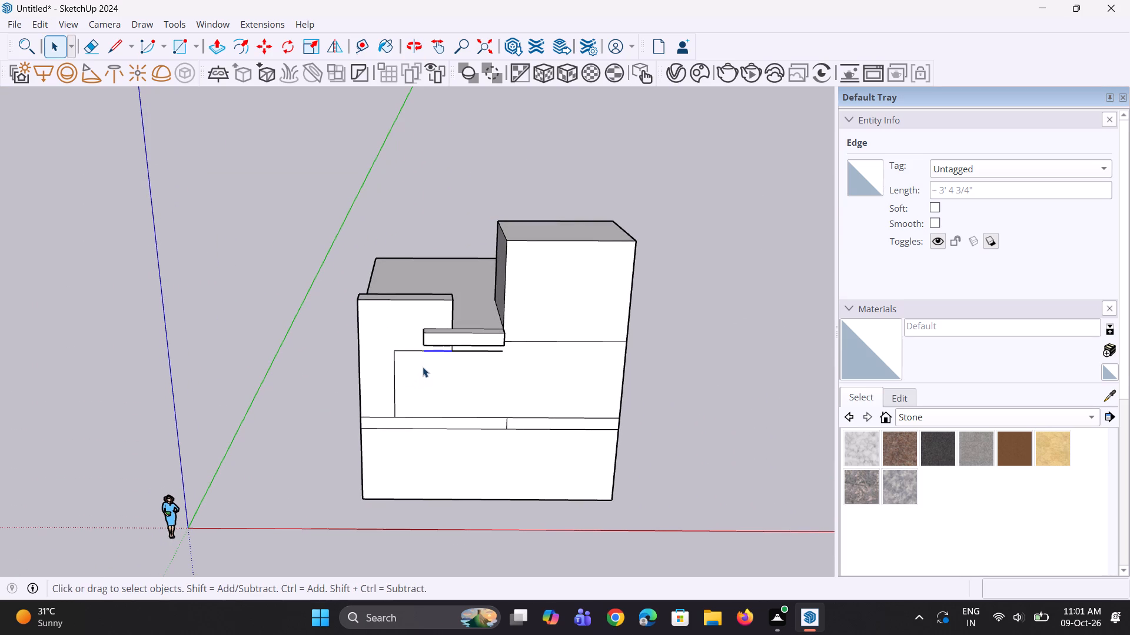
pyautogui.press('p')
pyautogui.click(396, 332)
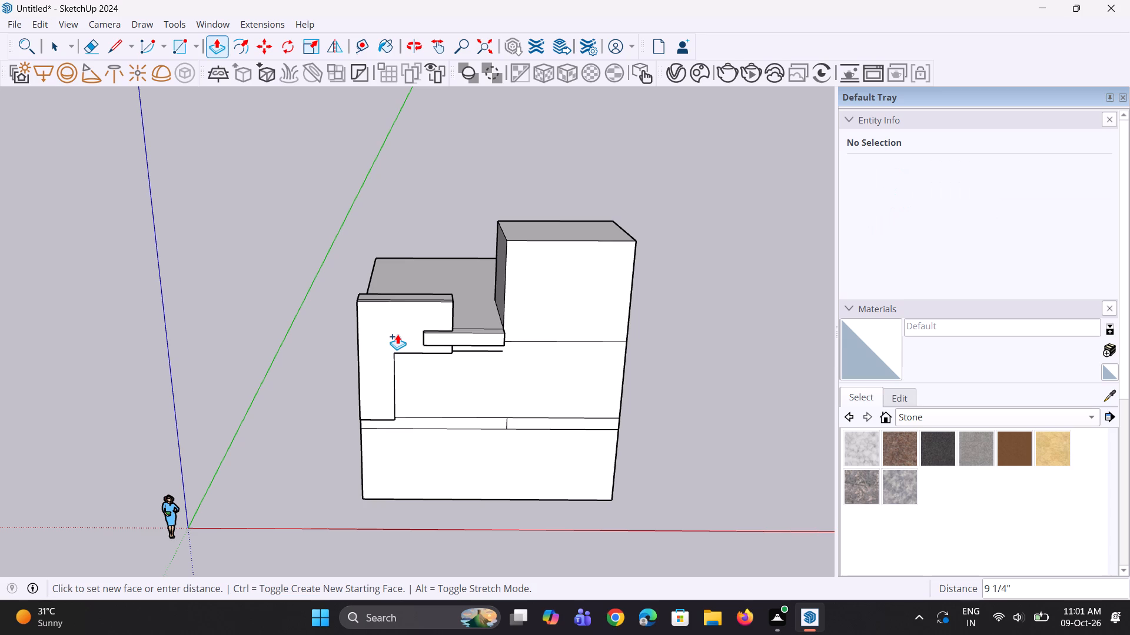
pyautogui.click(397, 336)
# Push/Pull the longer floor-band segment below the inverted-L frame outward by the same distance, about 1' 8".
pyautogui.moveTo(425, 389); pyautogui.dragTo(370, 252, button='middle')
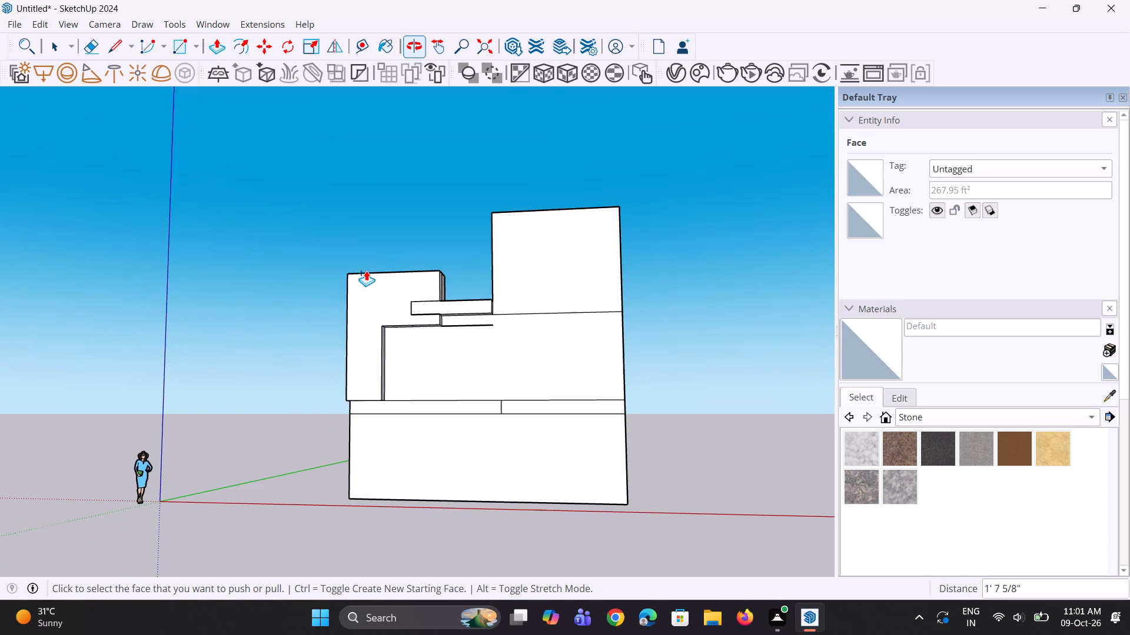
pyautogui.doubleClick(396, 402)
# Push/Pull the ledge's front face outward about 1' 8".
pyautogui.scroll(-5, 434, 320)
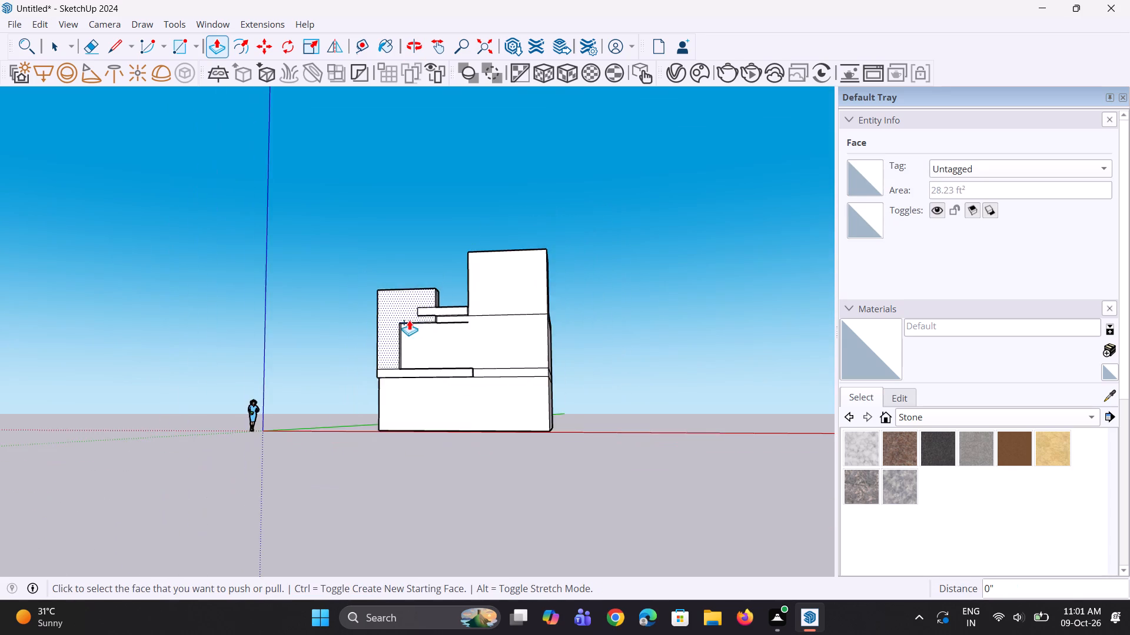
pyautogui.moveTo(414, 331); pyautogui.dragTo(537, 429, button='middle')
pyautogui.scroll(5, 455, 322)
pyautogui.moveTo(446, 330); pyautogui.dragTo(510, 433, button='middle')
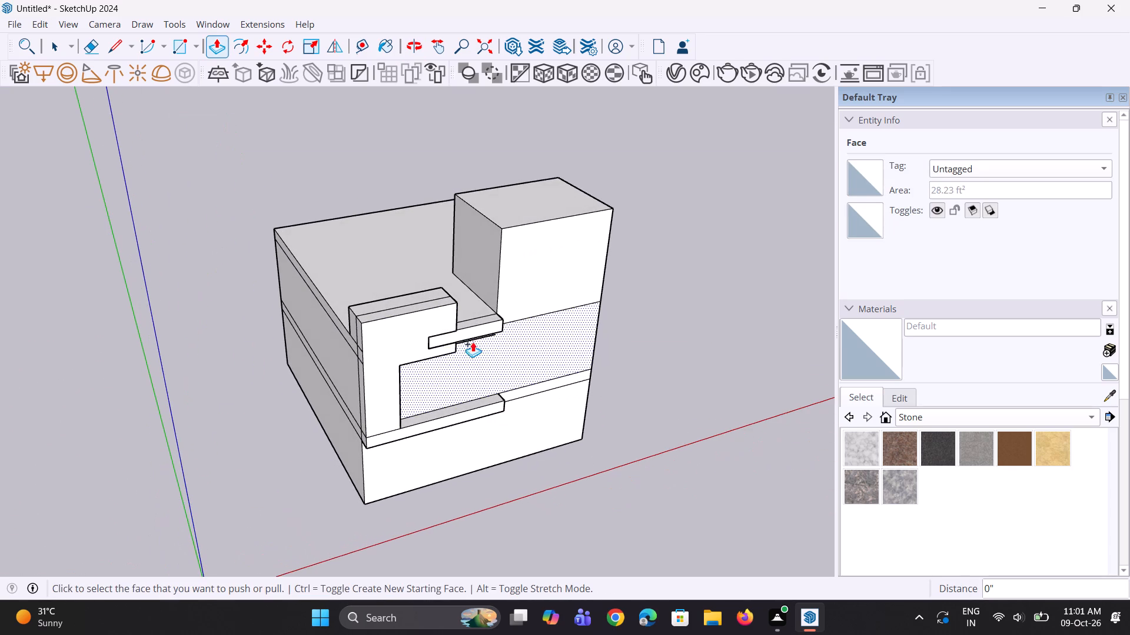
pyautogui.click(473, 332)
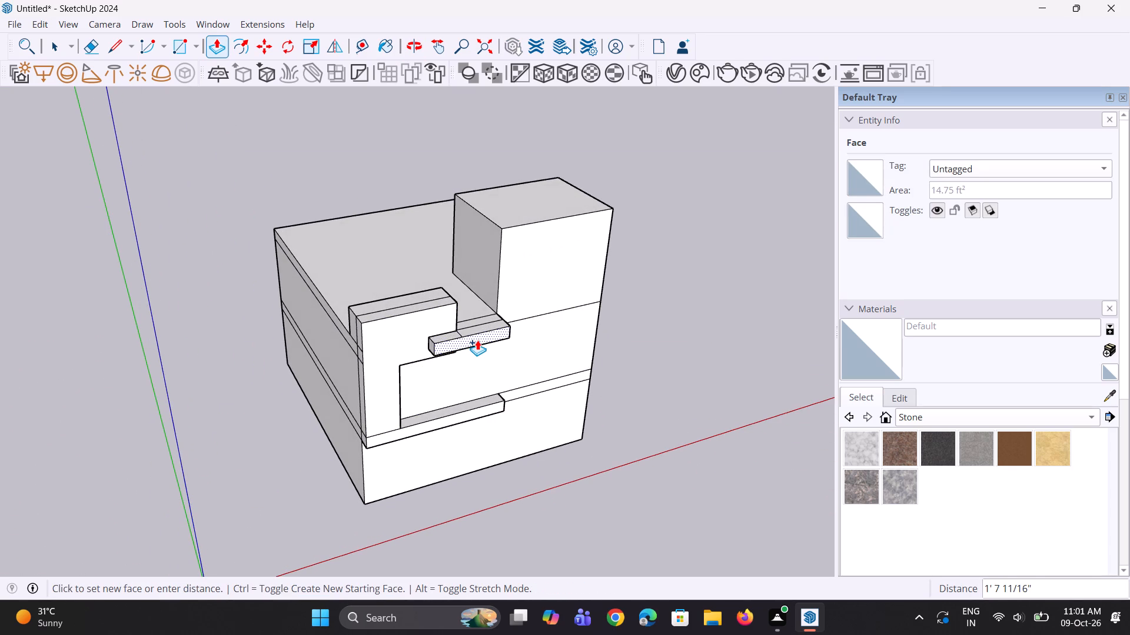
pyautogui.click(477, 340)
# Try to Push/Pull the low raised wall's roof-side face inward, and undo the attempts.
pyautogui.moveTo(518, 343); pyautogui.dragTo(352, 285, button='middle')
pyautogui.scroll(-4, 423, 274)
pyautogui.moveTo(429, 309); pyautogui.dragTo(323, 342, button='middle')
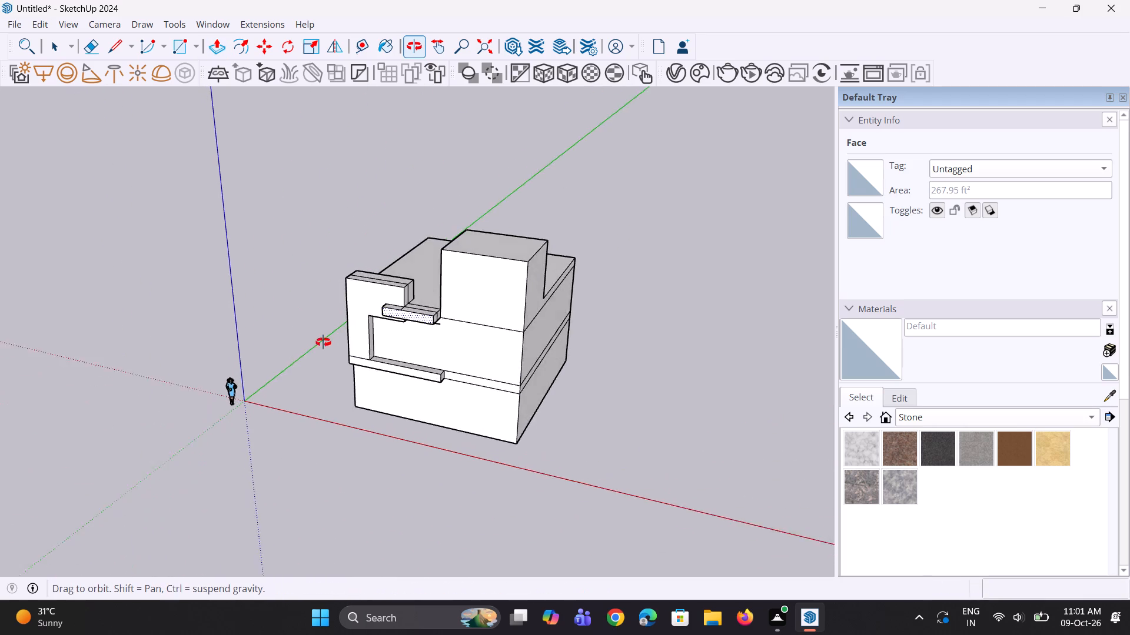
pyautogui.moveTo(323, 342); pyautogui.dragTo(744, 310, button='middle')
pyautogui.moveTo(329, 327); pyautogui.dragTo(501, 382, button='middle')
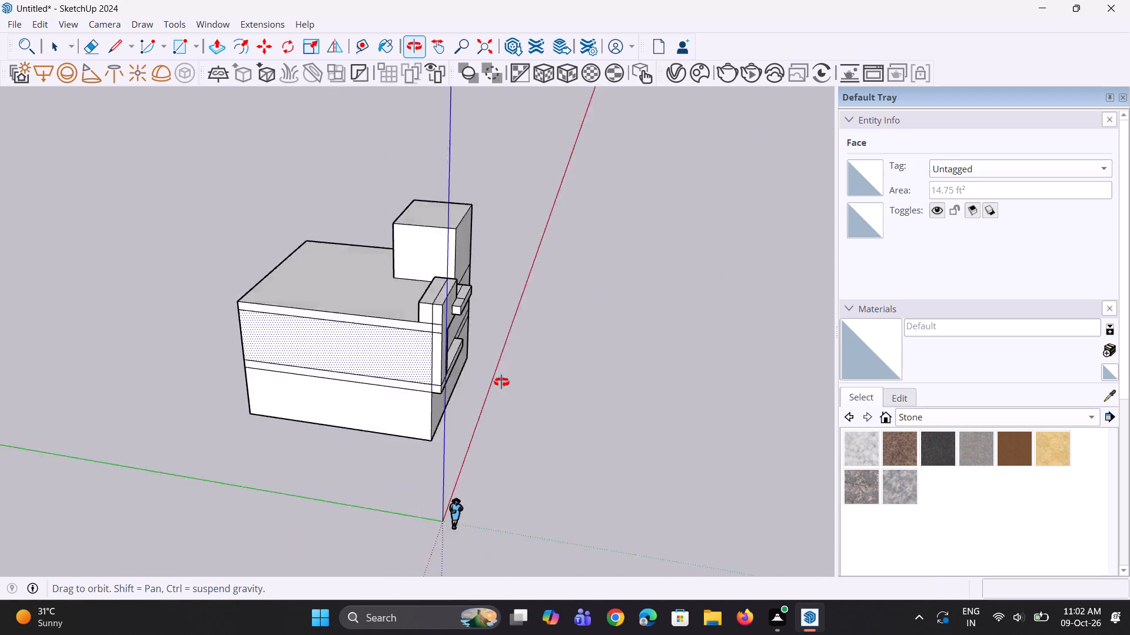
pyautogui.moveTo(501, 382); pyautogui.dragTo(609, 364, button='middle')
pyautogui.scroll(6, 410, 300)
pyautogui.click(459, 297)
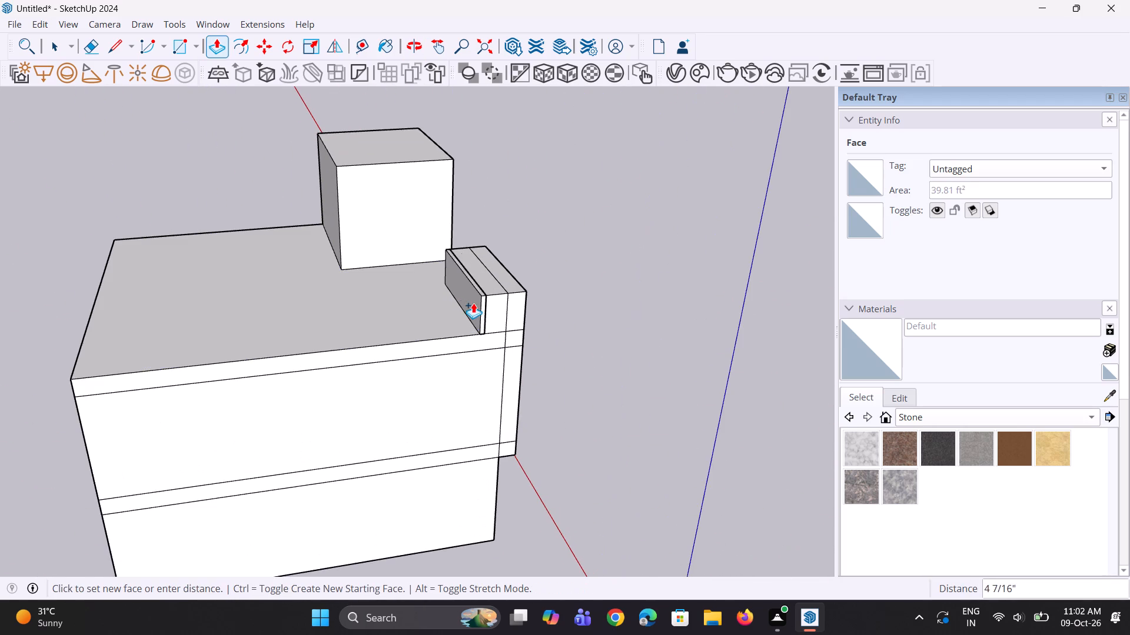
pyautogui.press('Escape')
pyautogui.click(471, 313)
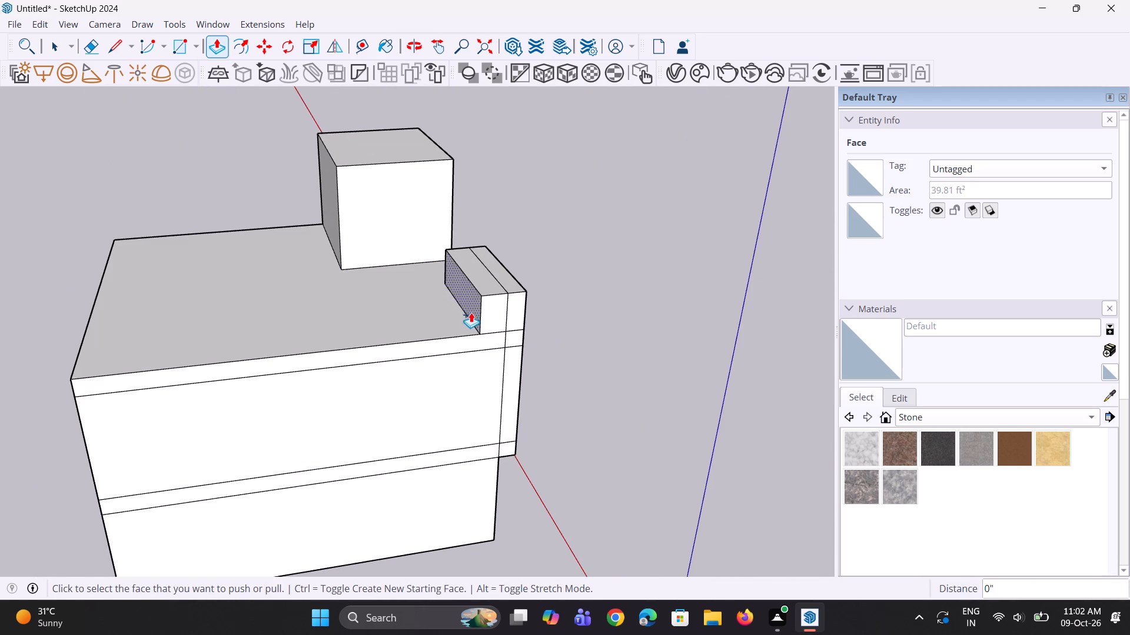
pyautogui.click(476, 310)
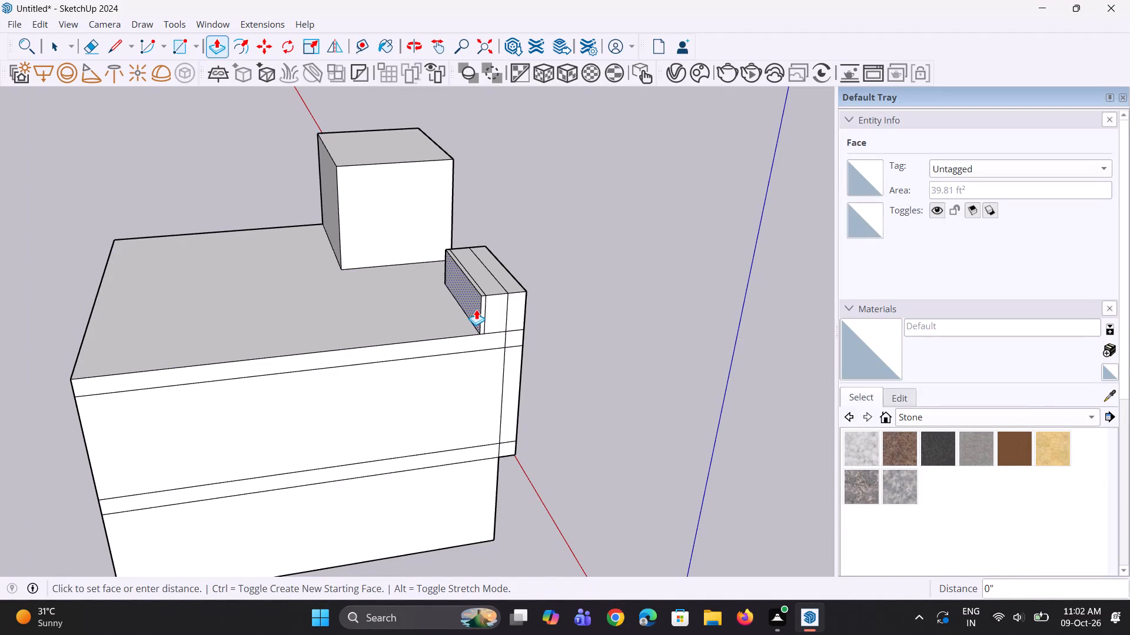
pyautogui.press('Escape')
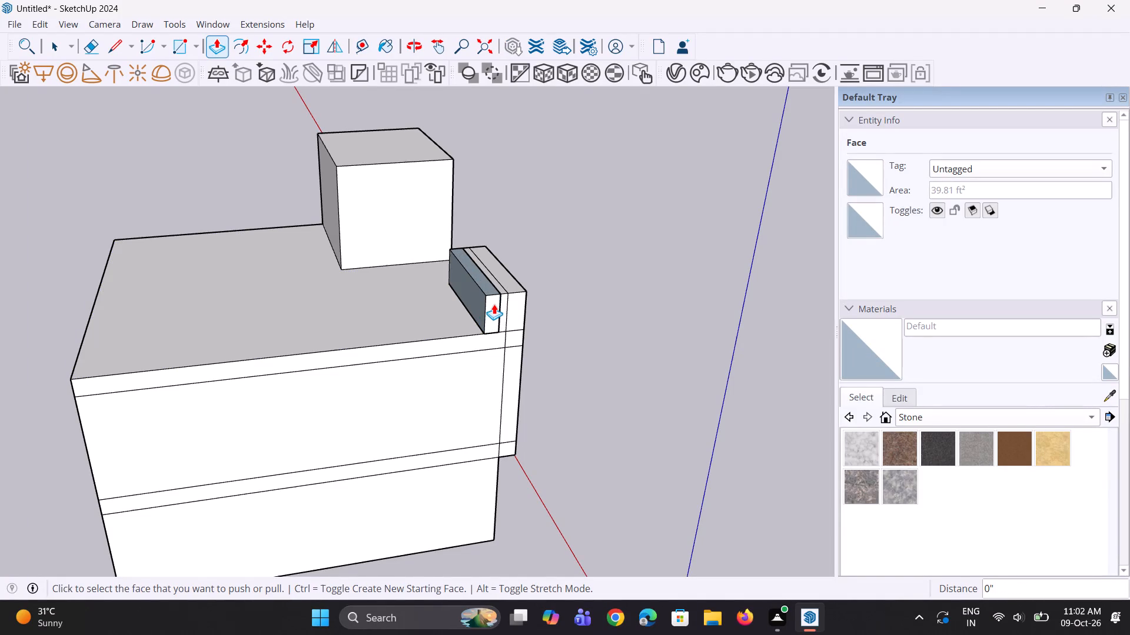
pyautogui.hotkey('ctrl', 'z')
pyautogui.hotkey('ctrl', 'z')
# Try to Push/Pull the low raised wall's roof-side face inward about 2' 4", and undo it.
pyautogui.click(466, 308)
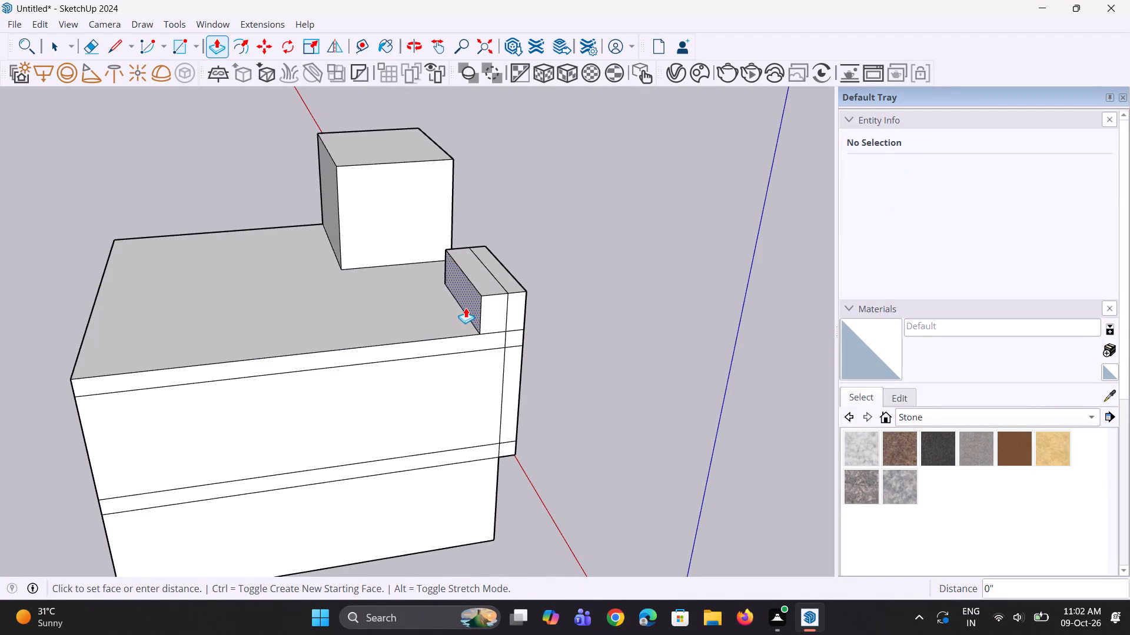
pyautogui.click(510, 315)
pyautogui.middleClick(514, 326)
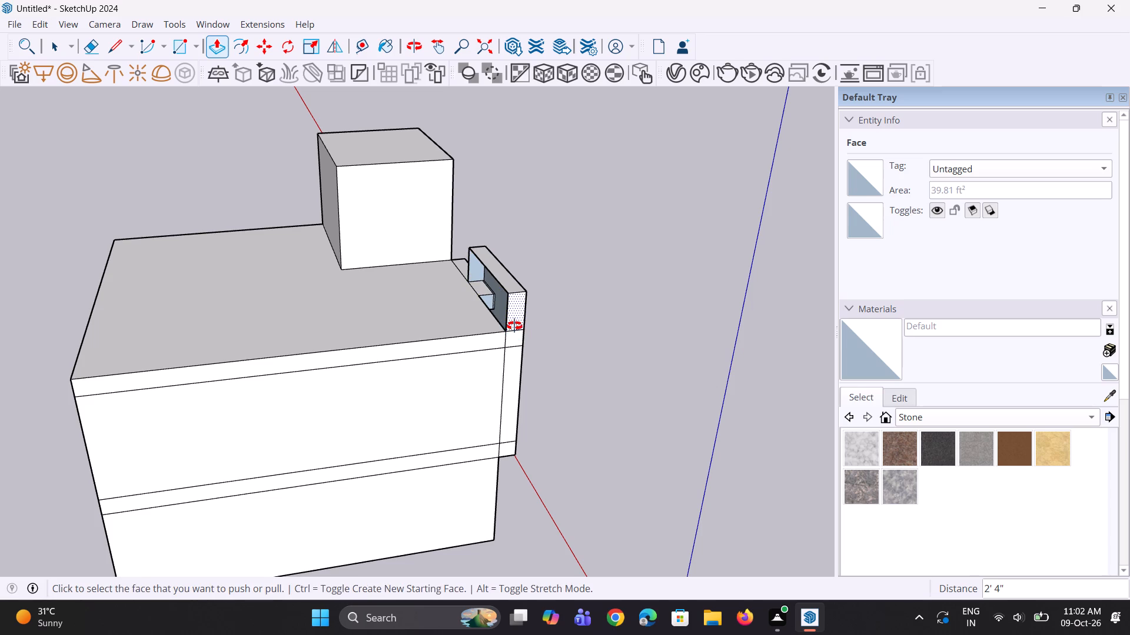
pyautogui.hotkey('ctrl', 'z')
# Push/Pull the low raised wall's roof-side face partway toward the front to make the wall thinner.
pyautogui.click(473, 301)
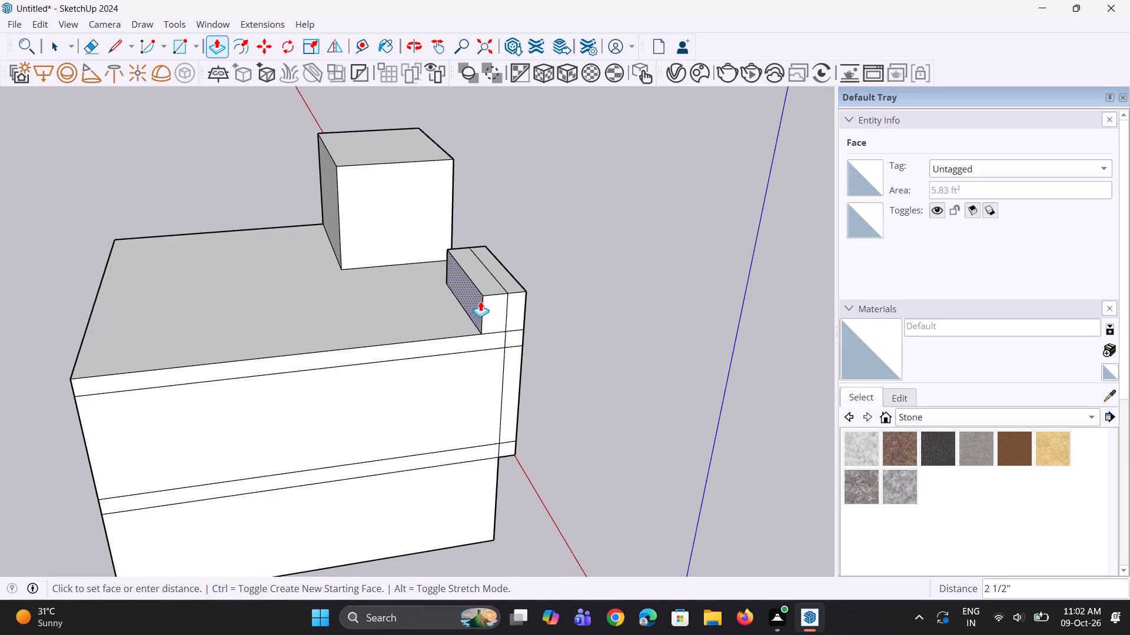
pyautogui.click(493, 303)
# Push/Pull the inverted-L frame's front face back toward the building about 6 7/8".
pyautogui.scroll(-5, 393, 384)
pyautogui.moveTo(505, 364); pyautogui.dragTo(377, 385, button='middle')
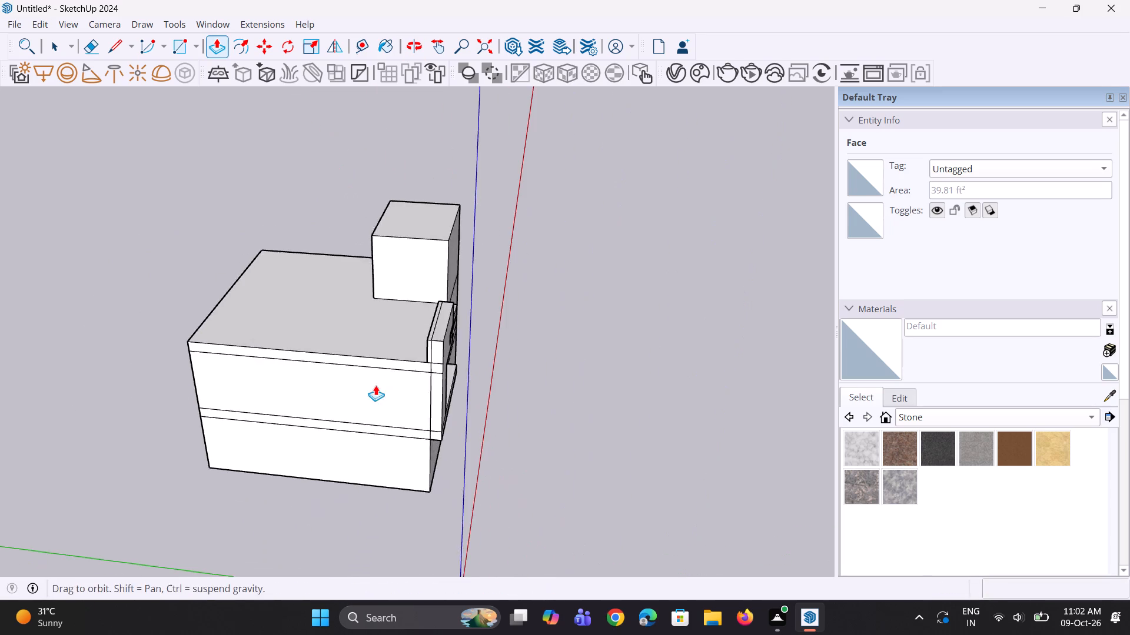
pyautogui.scroll(-3, 460, 372)
pyautogui.moveTo(452, 367); pyautogui.dragTo(266, 269, button='middle')
pyautogui.scroll(3, 499, 330)
pyautogui.moveTo(476, 367); pyautogui.dragTo(408, 380, button='middle')
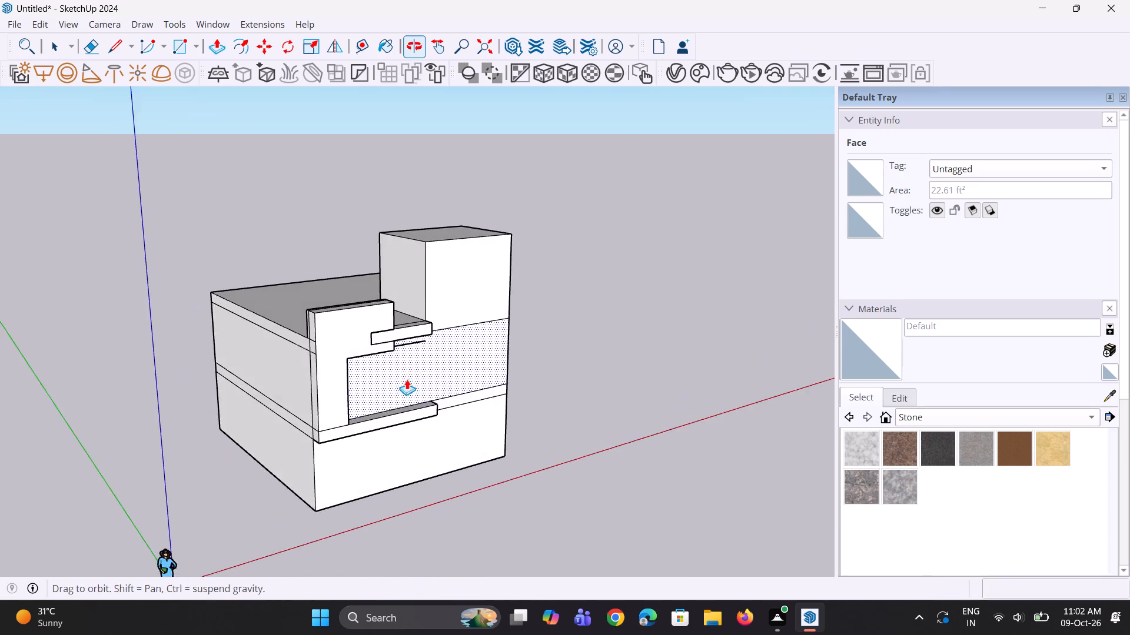
pyautogui.scroll(3, 387, 347)
pyautogui.moveTo(394, 316); pyautogui.dragTo(536, 343, button='middle')
pyautogui.scroll(1, 476, 349)
pyautogui.click(378, 347)
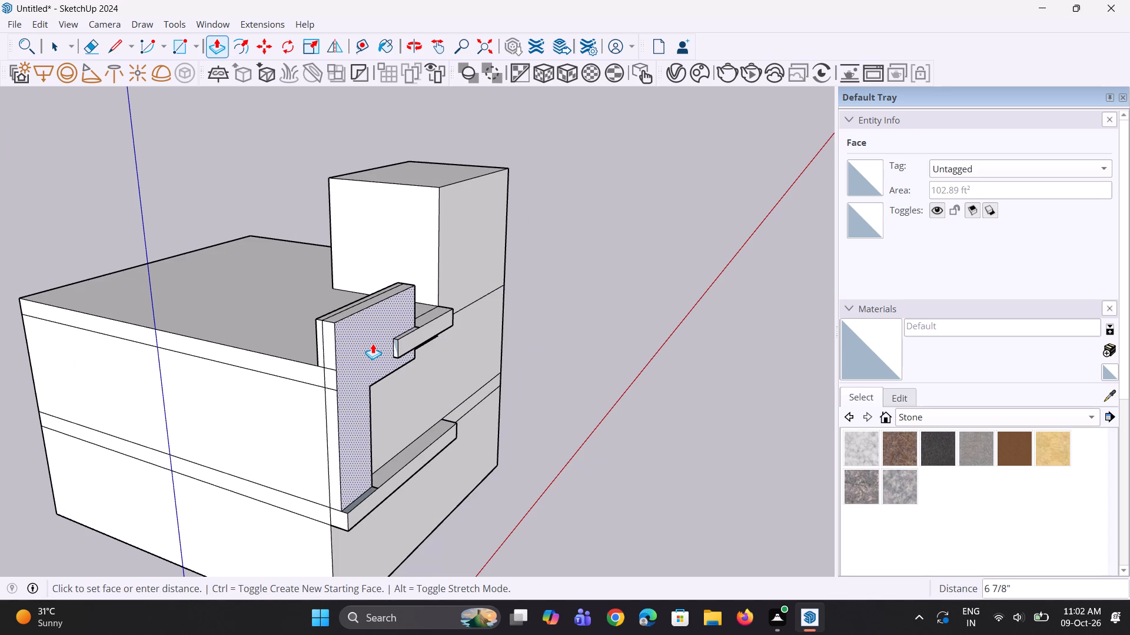
pyautogui.click(373, 343)
# Push/Pull the projecting floor-band segment's front face back until it is flush with the inverted-L frame.
pyautogui.click(378, 490)
pyautogui.click(378, 489)
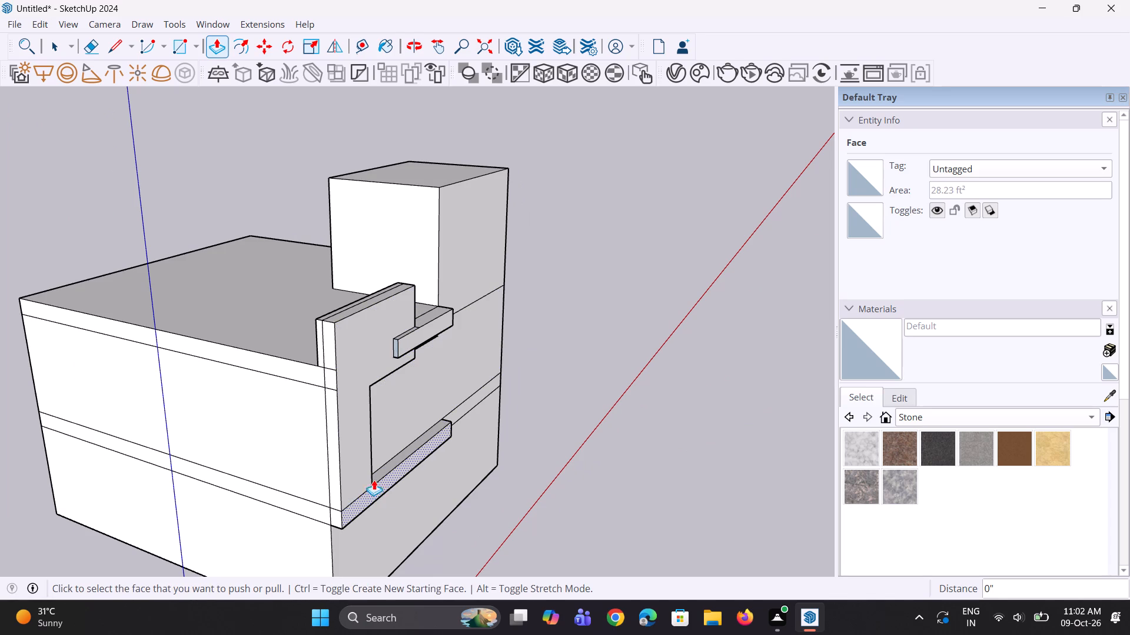
# Push/Pull the ledge's front face back toward the building about 5 7/16".
pyautogui.click(421, 331)
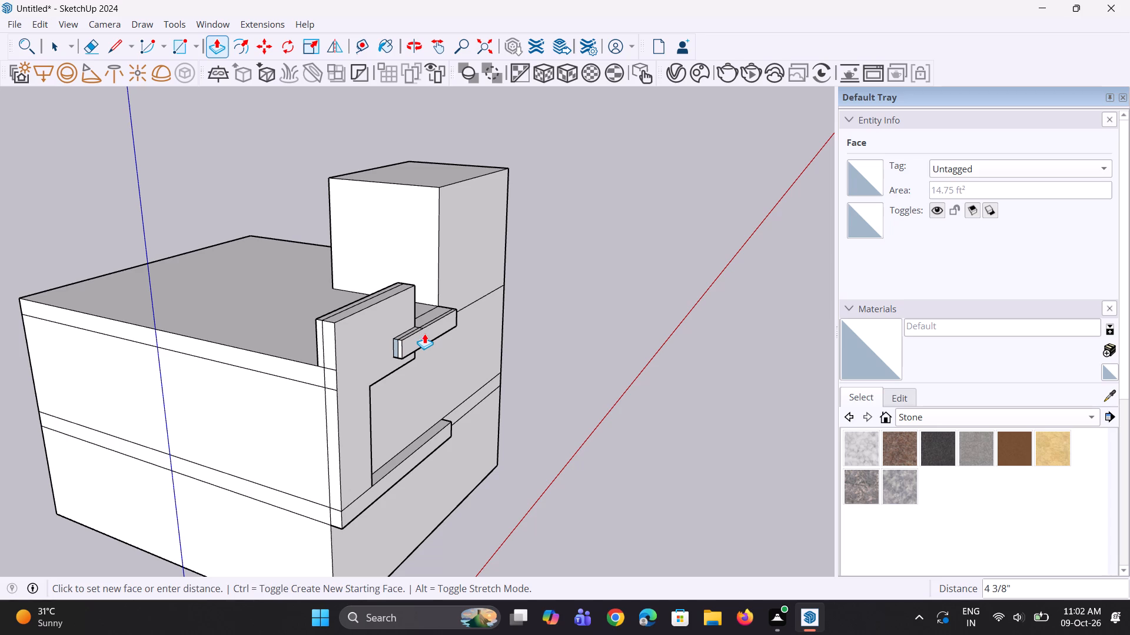
pyautogui.click(425, 336)
# Push/Pull the underside of the projecting floor-band segment downward about 10 7/16".
pyautogui.scroll(-4, 434, 334)
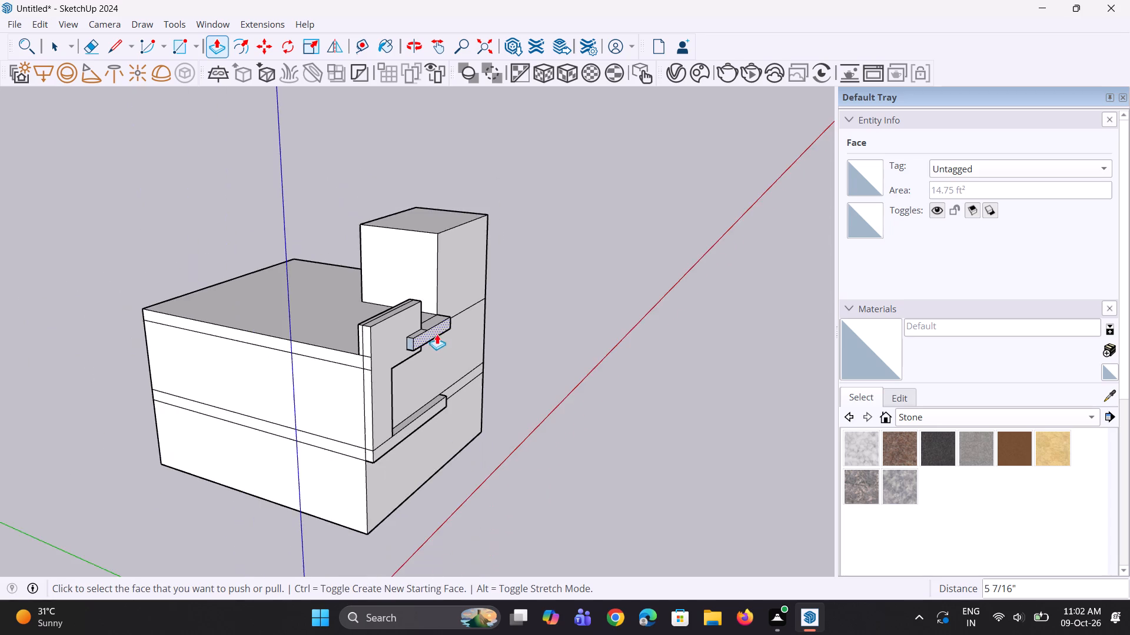
pyautogui.moveTo(404, 339); pyautogui.dragTo(291, 311, button='middle')
pyautogui.scroll(-6, 344, 273)
pyautogui.moveTo(382, 385); pyautogui.dragTo(234, 386, button='middle')
pyautogui.scroll(4, 424, 313)
pyautogui.moveTo(408, 362); pyautogui.dragTo(375, 327, button='middle')
pyautogui.scroll(6, 380, 335)
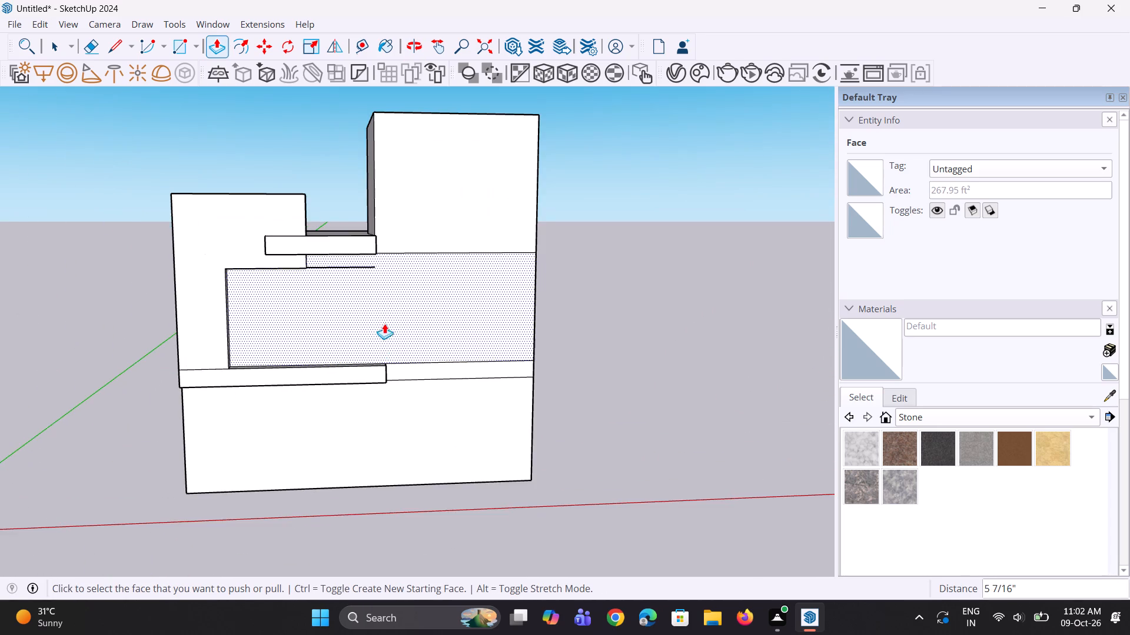
pyautogui.scroll(-4, 401, 336)
pyautogui.moveTo(403, 339); pyautogui.dragTo(381, 365, button='middle')
pyautogui.scroll(-4, 400, 363)
pyautogui.moveTo(402, 360); pyautogui.dragTo(397, 352, button='middle')
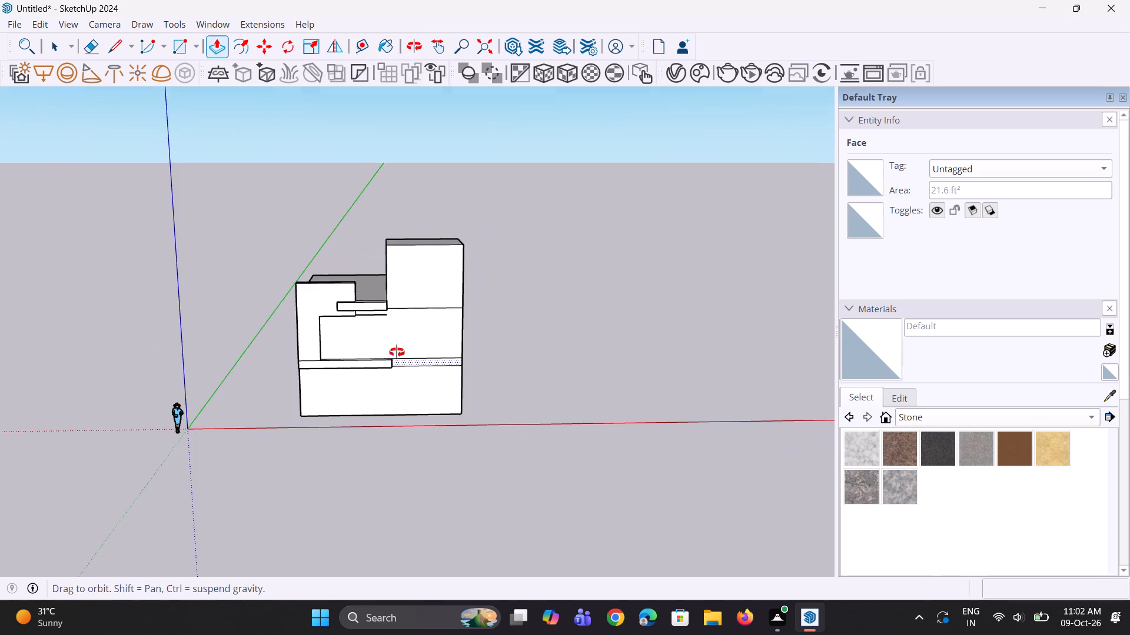
pyautogui.moveTo(397, 352); pyautogui.dragTo(391, 343, button='middle')
pyautogui.scroll(6, 362, 371)
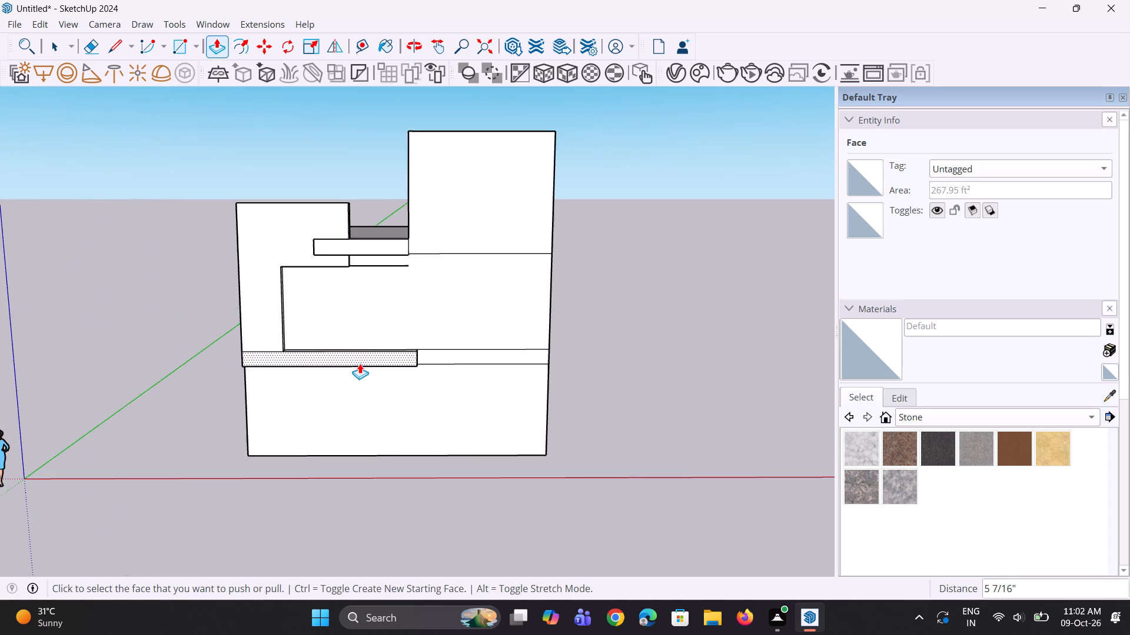
pyautogui.scroll(-7, 368, 361)
pyautogui.moveTo(353, 397); pyautogui.dragTo(418, 246, button='middle')
pyautogui.scroll(7, 348, 336)
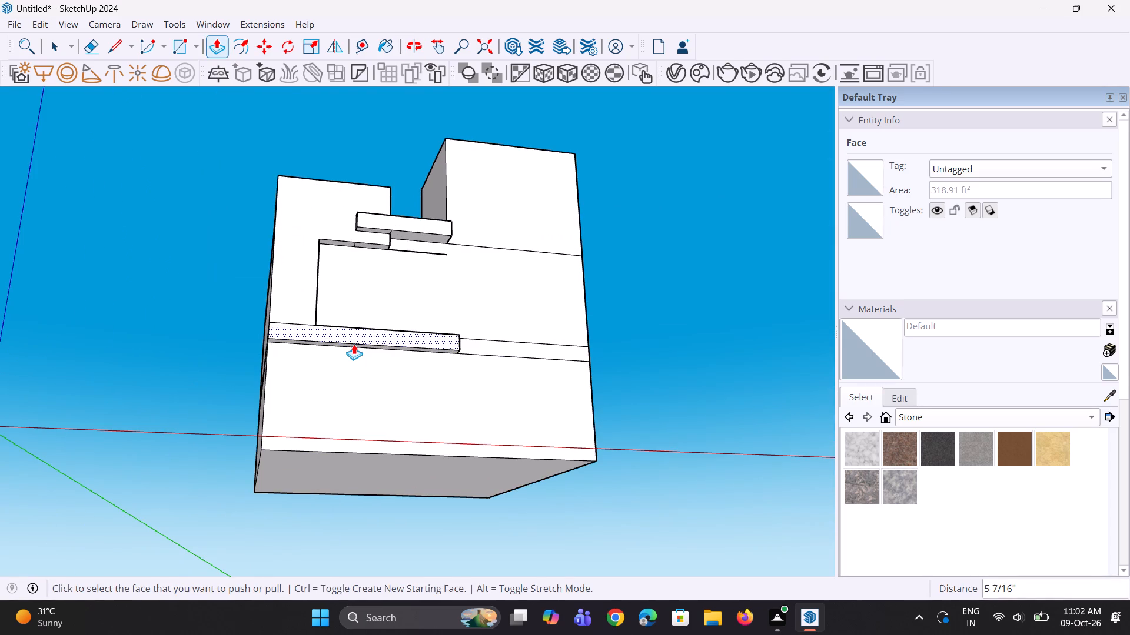
pyautogui.click(354, 347)
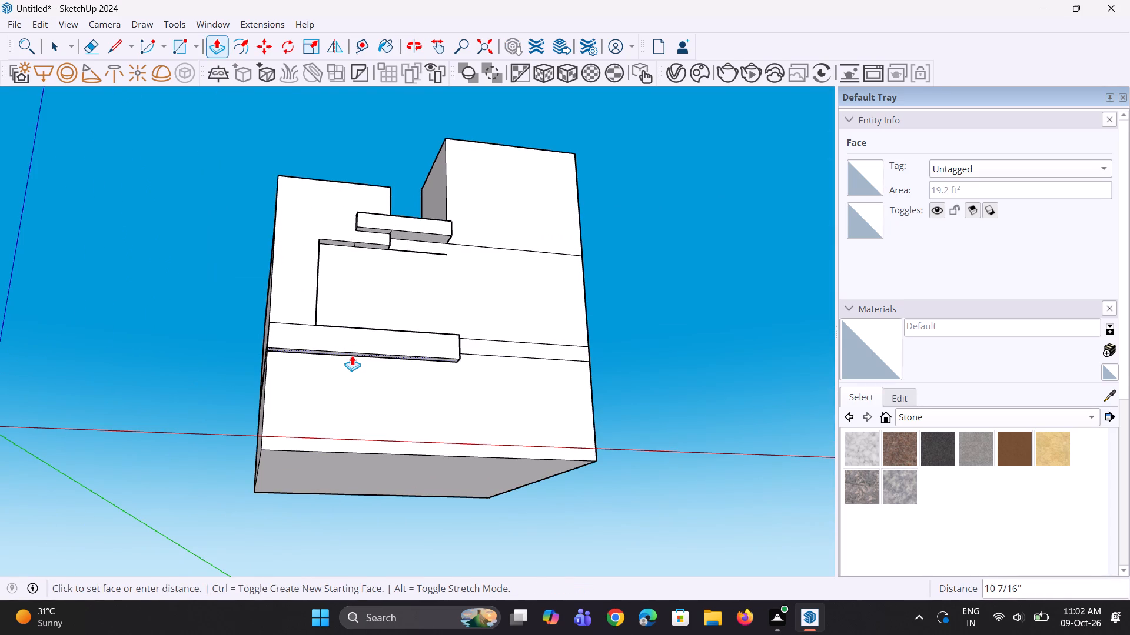
pyautogui.click(352, 355)
# Erase the seam edge between the frame's upright and the projecting floor-band segment on the front face.
pyautogui.scroll(-8, 521, 319)
pyautogui.moveTo(428, 333); pyautogui.dragTo(420, 379, button='middle')
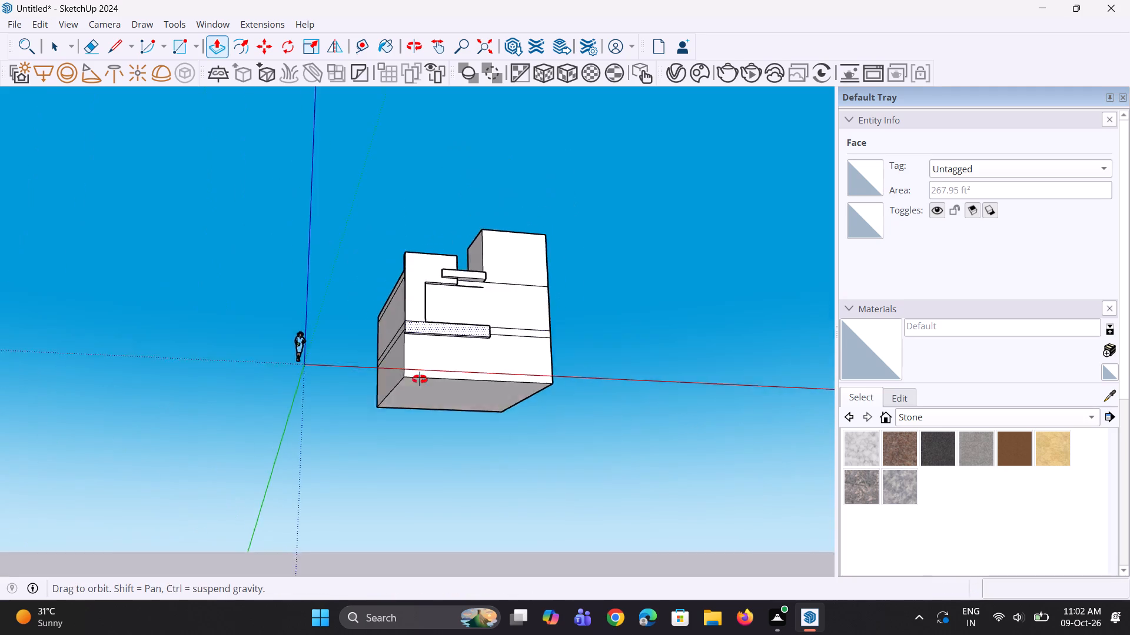
pyautogui.moveTo(420, 379); pyautogui.dragTo(401, 431, button='middle')
pyautogui.scroll(6, 413, 300)
pyautogui.press('e')
pyautogui.scroll(7, 423, 335)
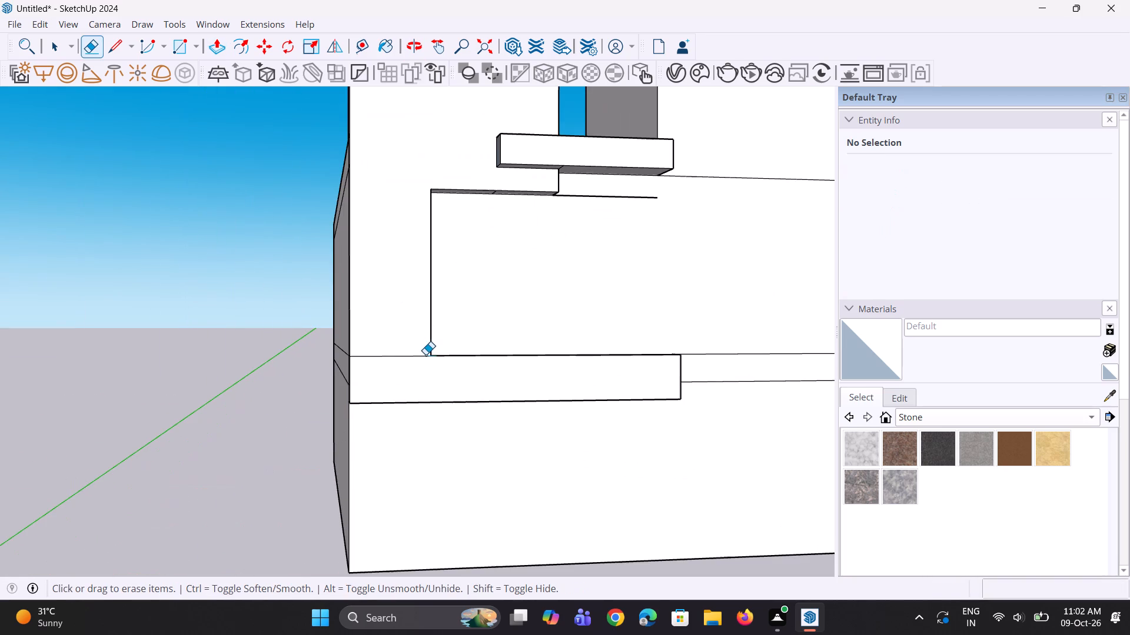
pyautogui.click(418, 356)
# Erase the leftover horizontal line on the building's front face beneath the ledge.
pyautogui.scroll(-7, 415, 342)
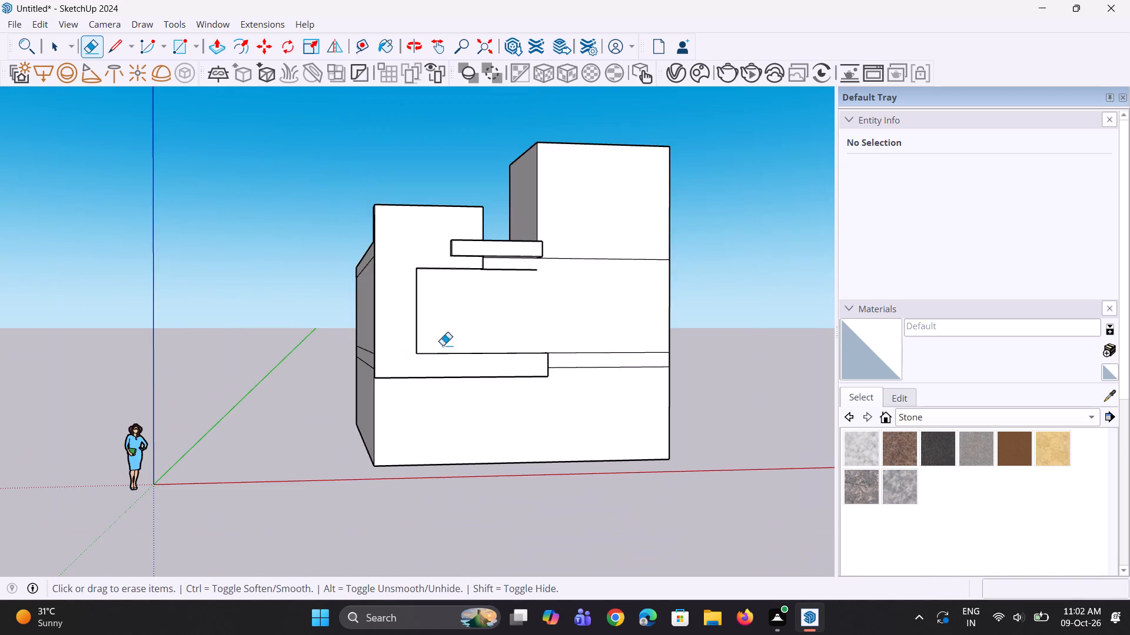
pyautogui.moveTo(474, 326); pyautogui.dragTo(339, 185, button='middle')
pyautogui.scroll(7, 478, 269)
pyautogui.click(491, 222)
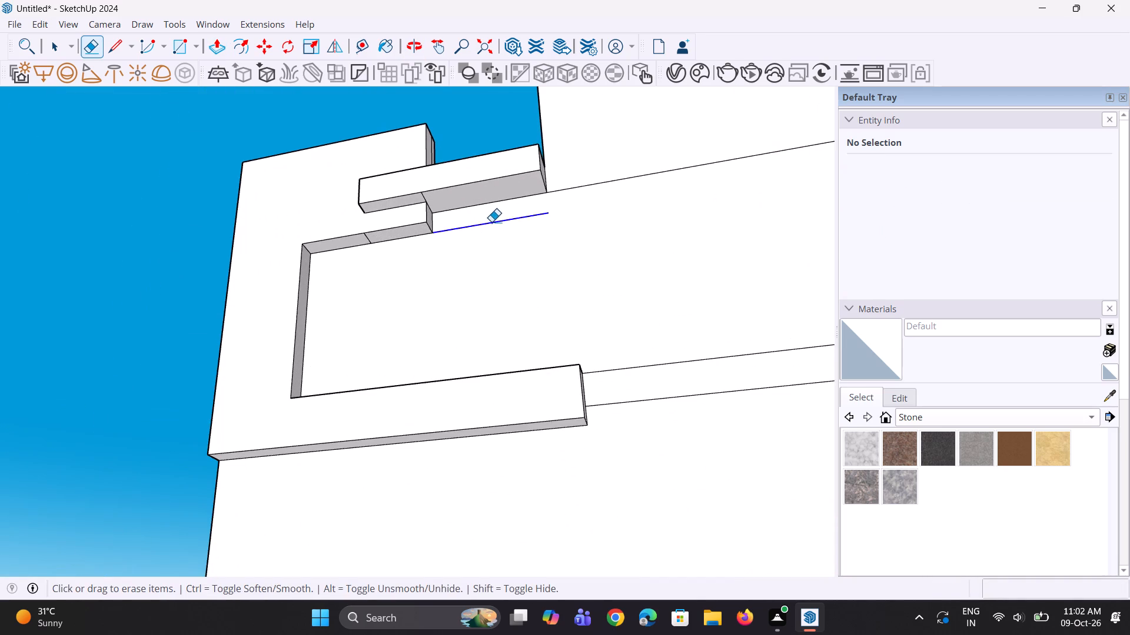
# Erase the short seam lines on the undersides of the frame's upper arm and the ledge.
pyautogui.scroll(7, 402, 245)
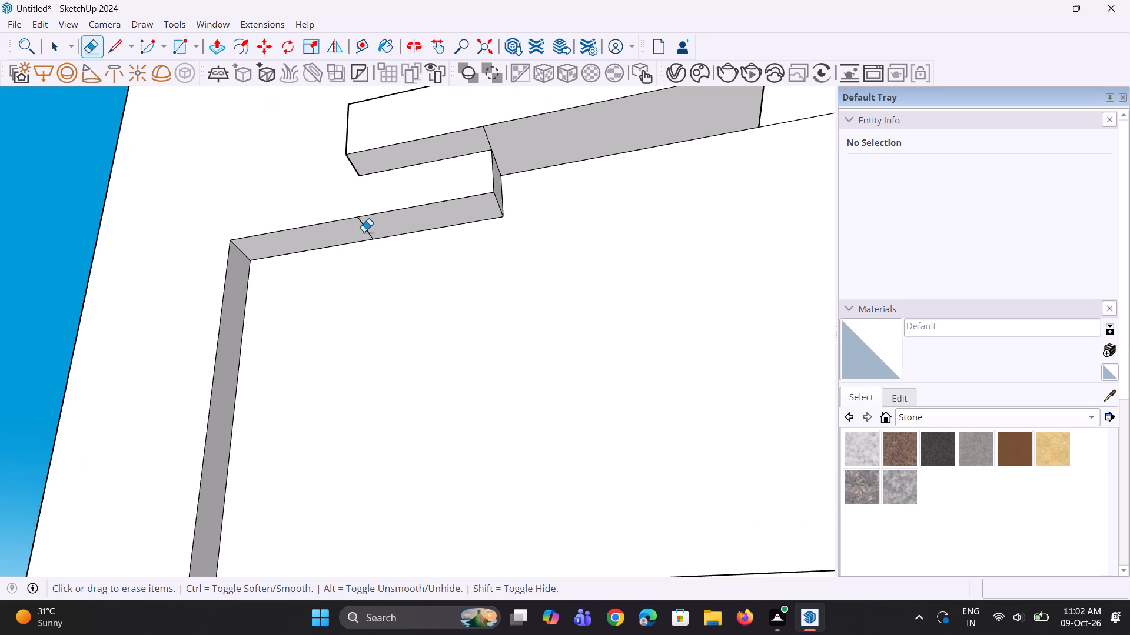
pyautogui.click(366, 230)
pyautogui.moveTo(368, 256); pyautogui.dragTo(366, 345, button='middle')
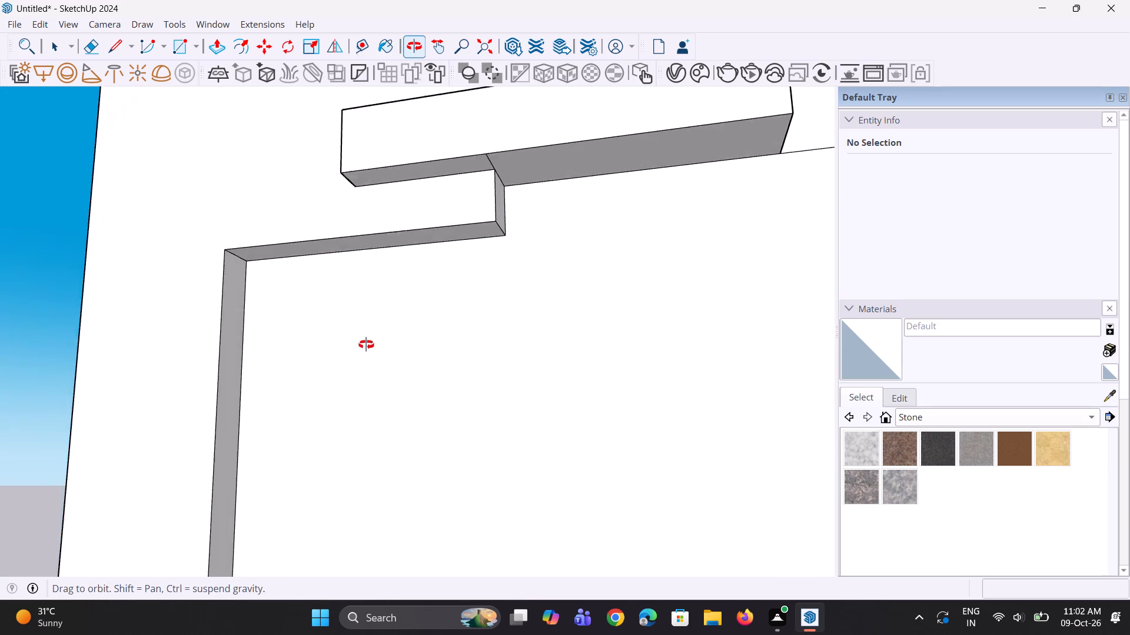
pyautogui.moveTo(366, 345); pyautogui.dragTo(377, 352, button='middle')
pyautogui.scroll(-7, 411, 317)
pyautogui.moveTo(444, 275); pyautogui.dragTo(448, 208, button='middle')
pyautogui.scroll(6, 456, 223)
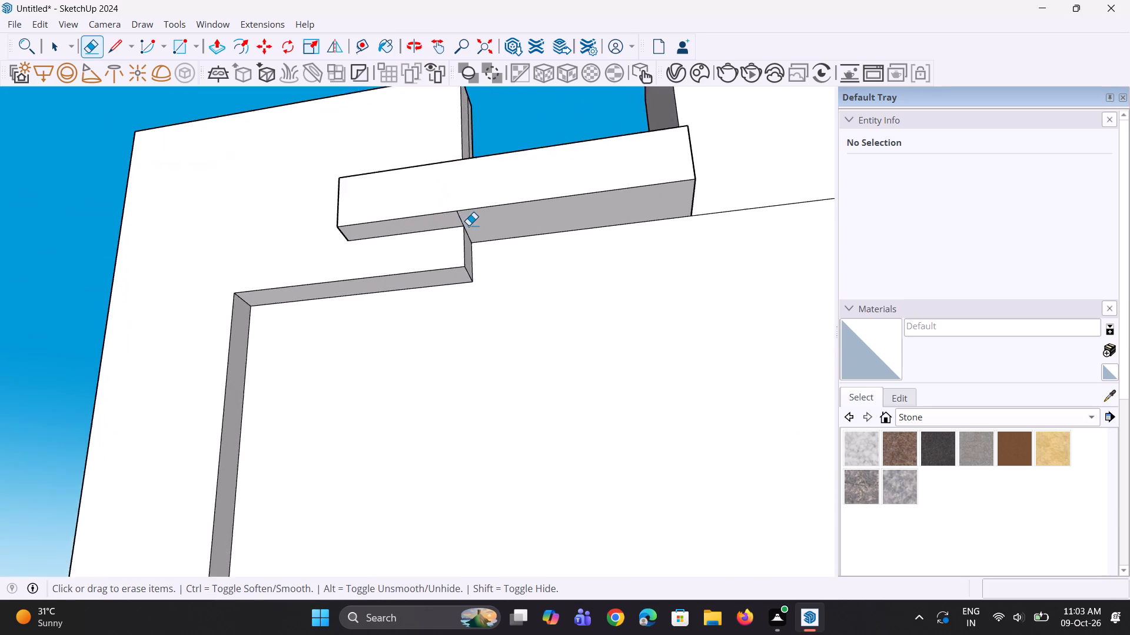
pyautogui.scroll(2, 468, 225)
pyautogui.click(458, 218)
# Erase the lengthwise seam line on top of the low raised wall.
pyautogui.moveTo(463, 279); pyautogui.dragTo(473, 336, button='middle')
pyautogui.scroll(-2, 429, 291)
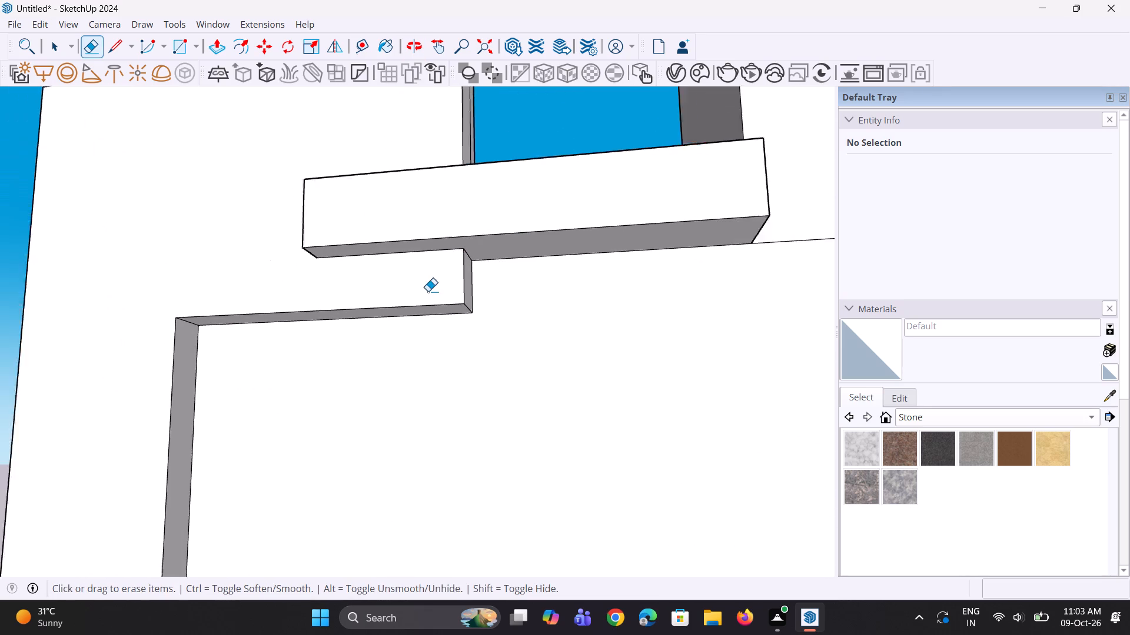
pyautogui.scroll(-9, 428, 291)
pyautogui.moveTo(453, 302); pyautogui.dragTo(470, 397, button='middle')
pyautogui.scroll(-1, 469, 397)
pyautogui.scroll(-5, 394, 304)
pyautogui.moveTo(421, 309); pyautogui.dragTo(468, 396, button='middle')
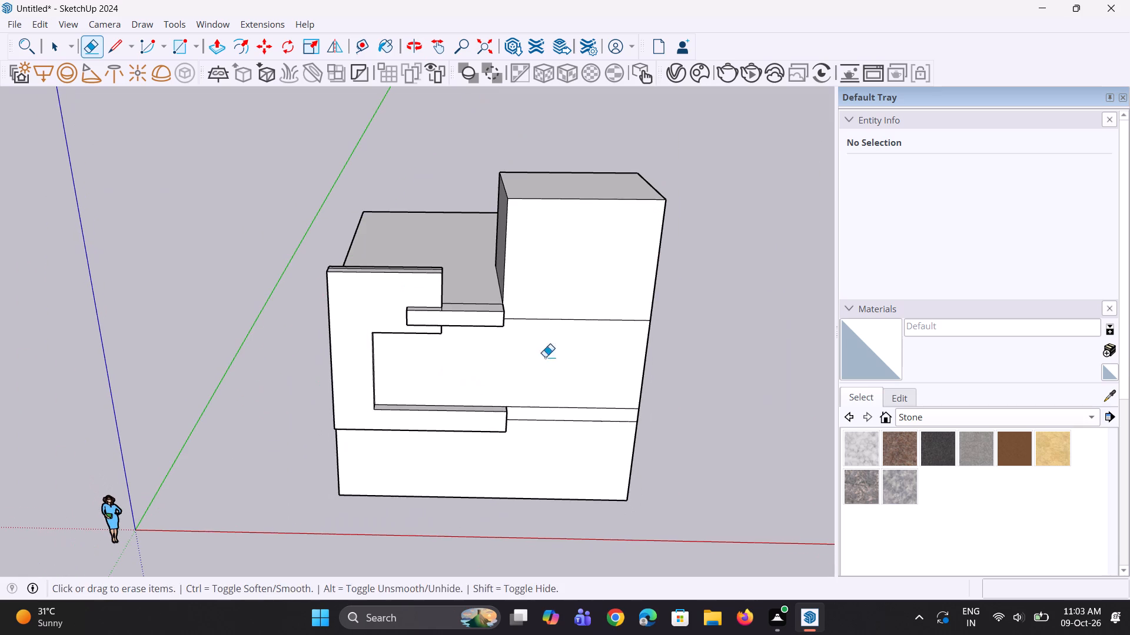
pyautogui.press('space')
pyautogui.press('space')
pyautogui.click(750, 405)
pyautogui.scroll(-4, 347, 282)
pyautogui.moveTo(368, 291); pyautogui.dragTo(472, 446, button='middle')
pyautogui.scroll(1, 330, 339)
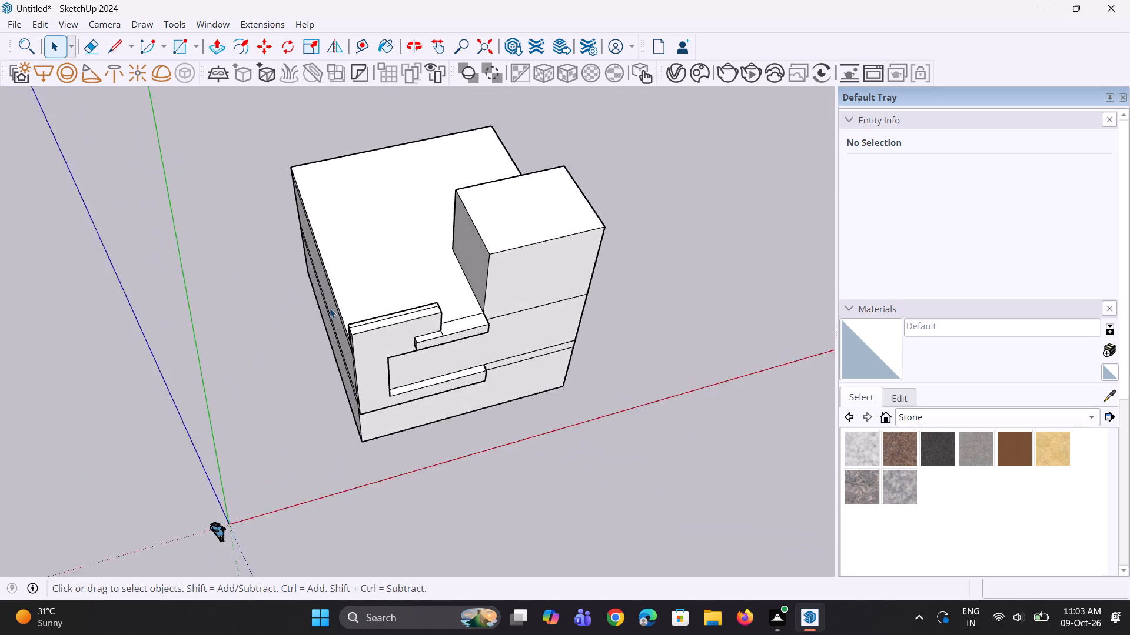
pyautogui.scroll(8, 330, 308)
pyautogui.press('e')
pyautogui.scroll(2, 392, 340)
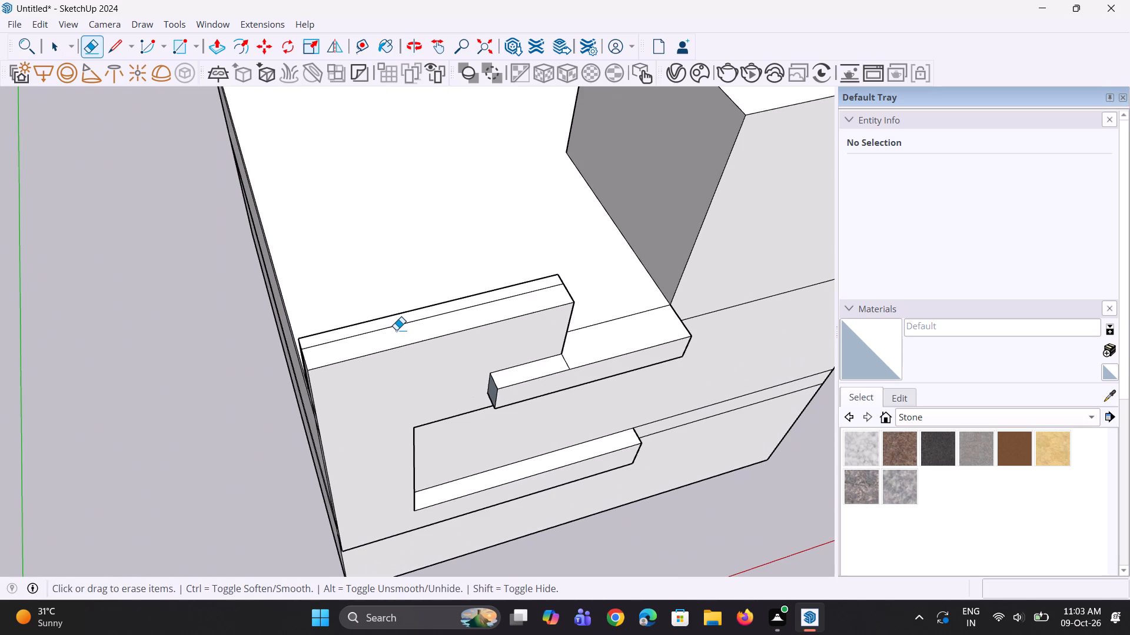
pyautogui.click(400, 326)
# Erase the vertical seam lines on both end faces of the low raised wall above the roof.
pyautogui.scroll(-4, 423, 328)
pyautogui.moveTo(304, 382); pyautogui.dragTo(566, 310, button='middle')
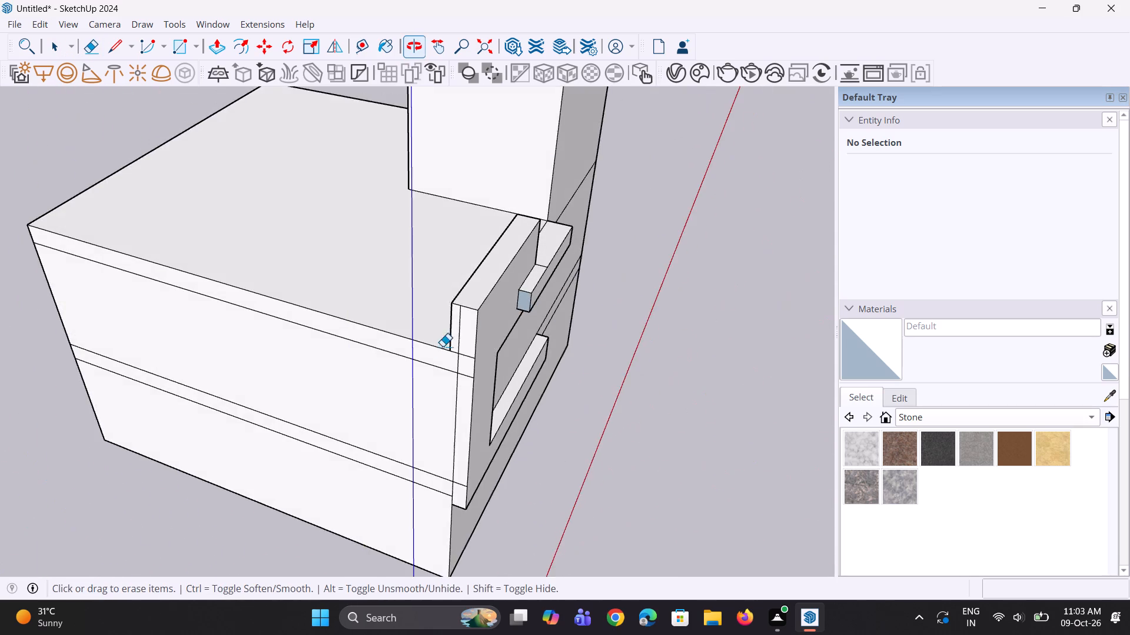
pyautogui.scroll(3, 432, 353)
pyautogui.click(470, 320)
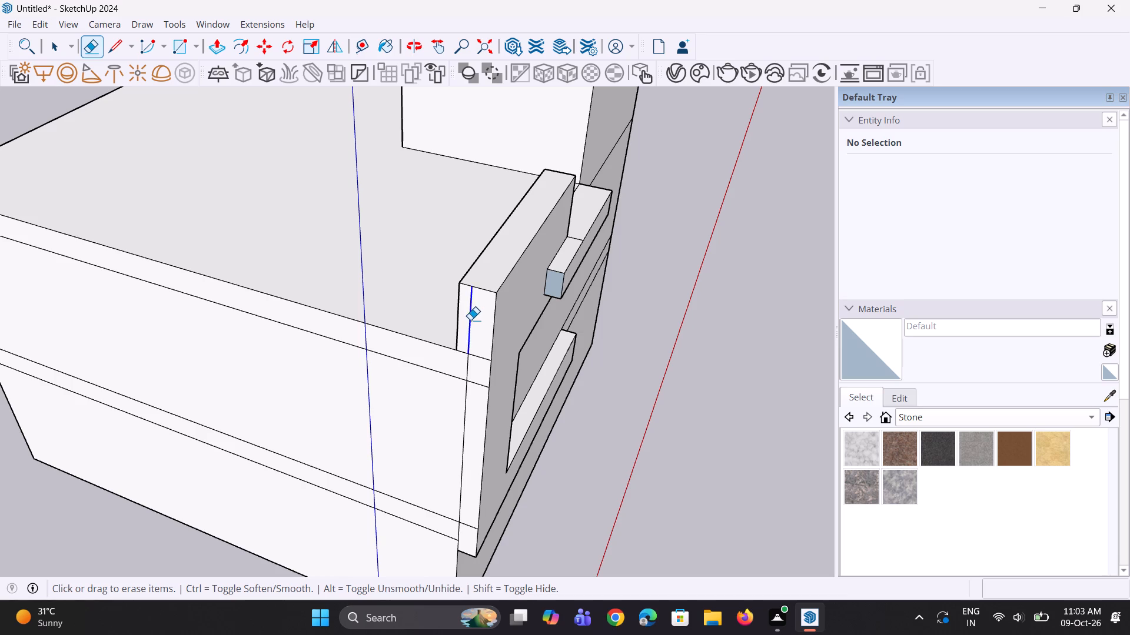
pyautogui.scroll(-4, 469, 326)
pyautogui.moveTo(641, 329); pyautogui.dragTo(327, 347, button='middle')
pyautogui.moveTo(459, 325); pyautogui.dragTo(235, 314, button='middle')
pyautogui.scroll(3, 450, 306)
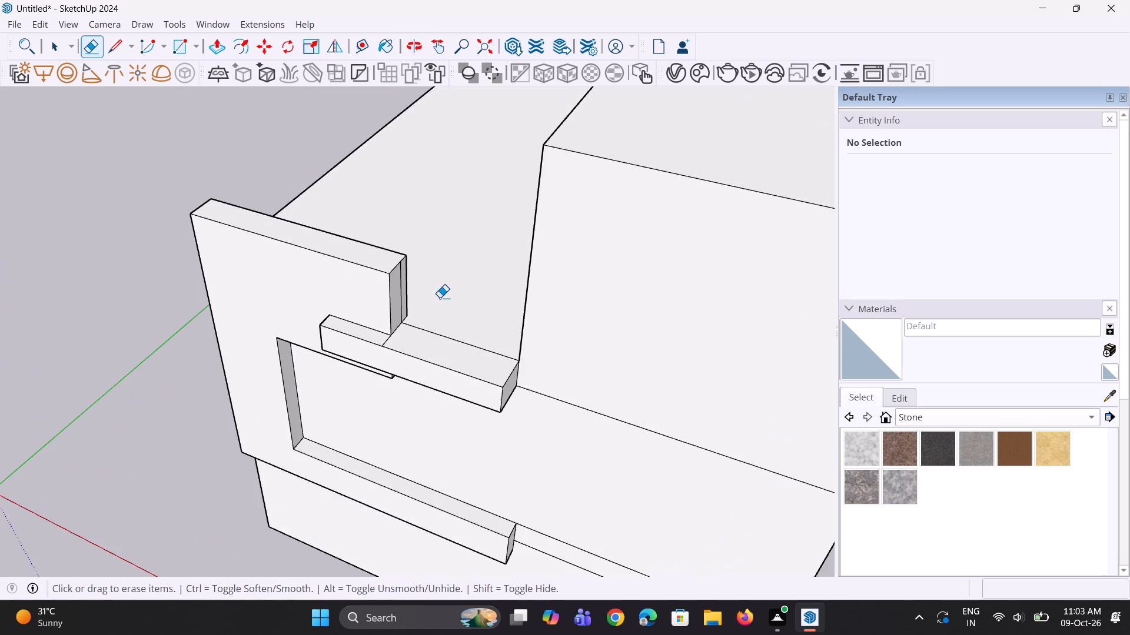
pyautogui.scroll(4, 440, 298)
pyautogui.click(384, 279)
pyautogui.scroll(-12, 407, 286)
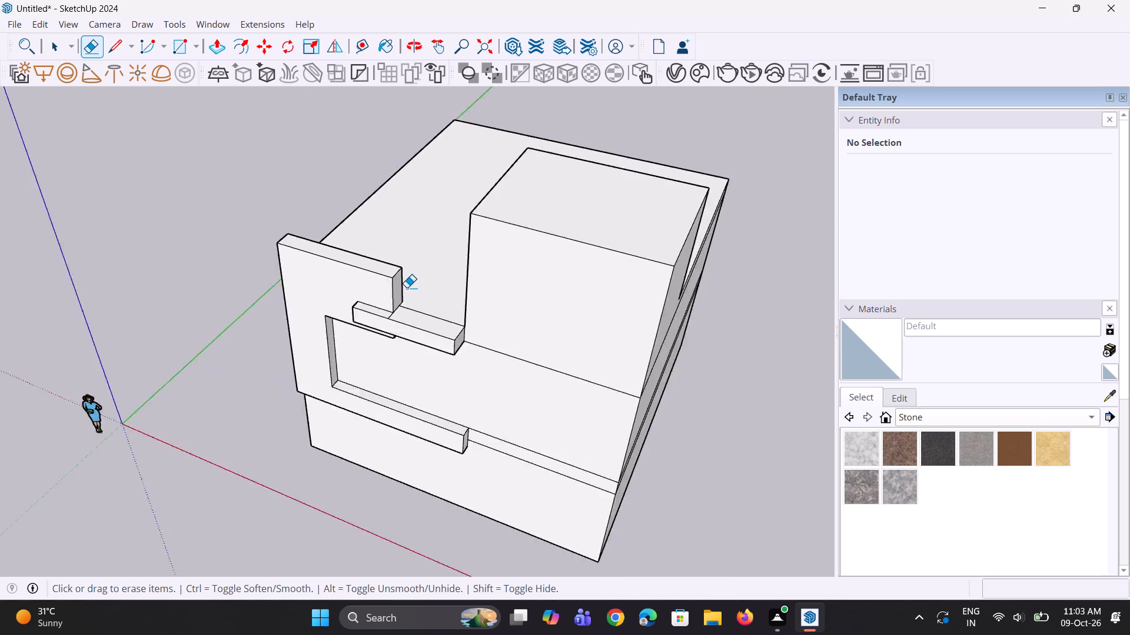
# Examine the building mass from above, the front and both sides for remaining stray edges.
pyautogui.scroll(-1, 407, 288)
pyautogui.moveTo(436, 299); pyautogui.dragTo(496, 292, button='middle')
pyautogui.press('space')
pyautogui.press('space')
pyautogui.doubleClick(640, 406)
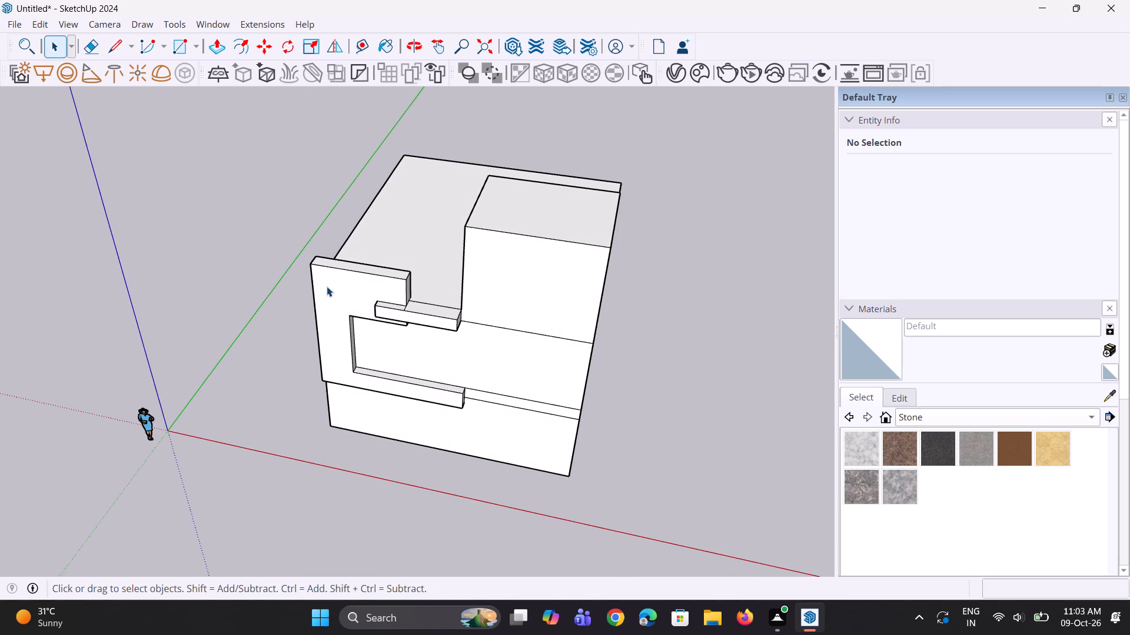
pyautogui.scroll(-3, 345, 295)
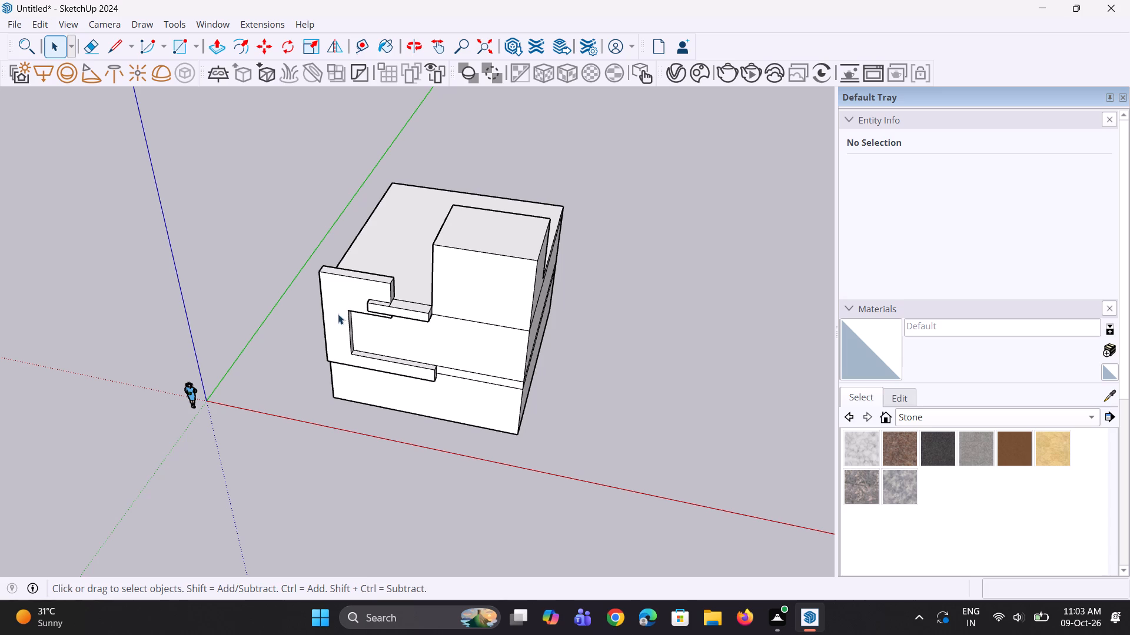
pyautogui.scroll(-4, 348, 299)
pyautogui.moveTo(338, 303); pyautogui.dragTo(411, 288, button='middle')
pyautogui.scroll(3, 353, 312)
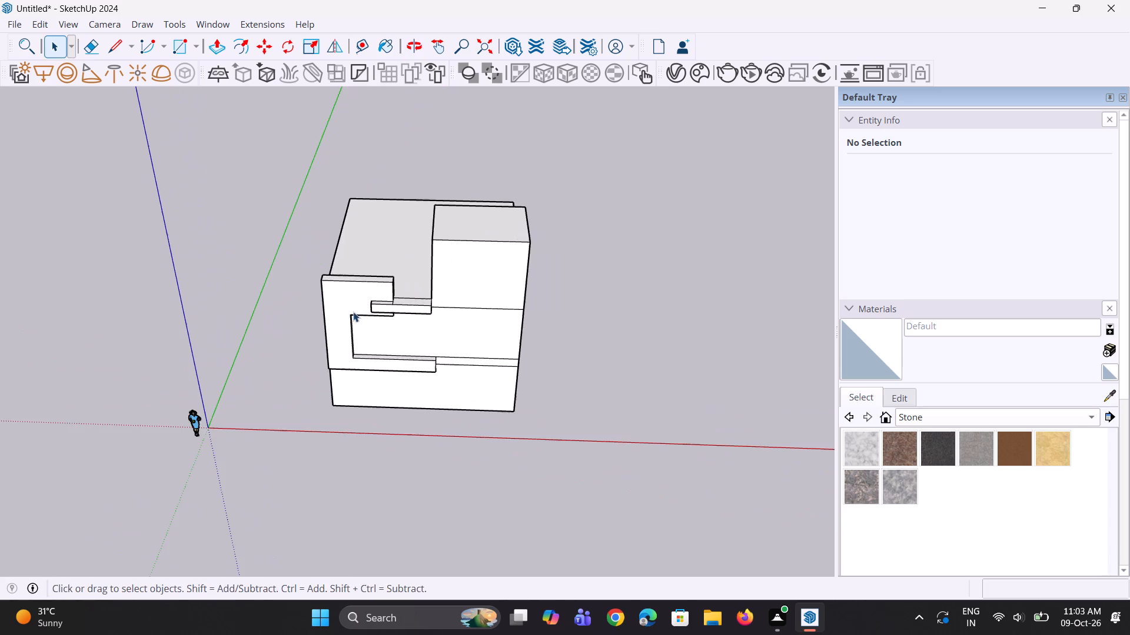
pyautogui.moveTo(353, 317); pyautogui.dragTo(361, 307, button='middle')
pyautogui.scroll(1, 361, 307)
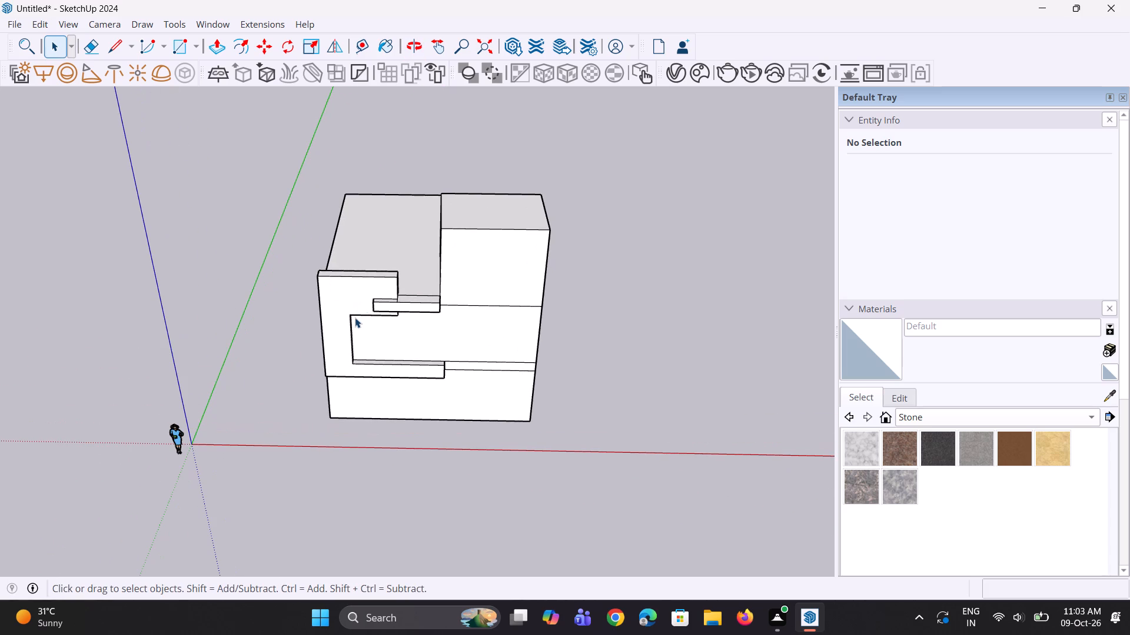
pyautogui.scroll(-3, 356, 324)
pyautogui.moveTo(357, 328); pyautogui.dragTo(354, 279, button='middle')
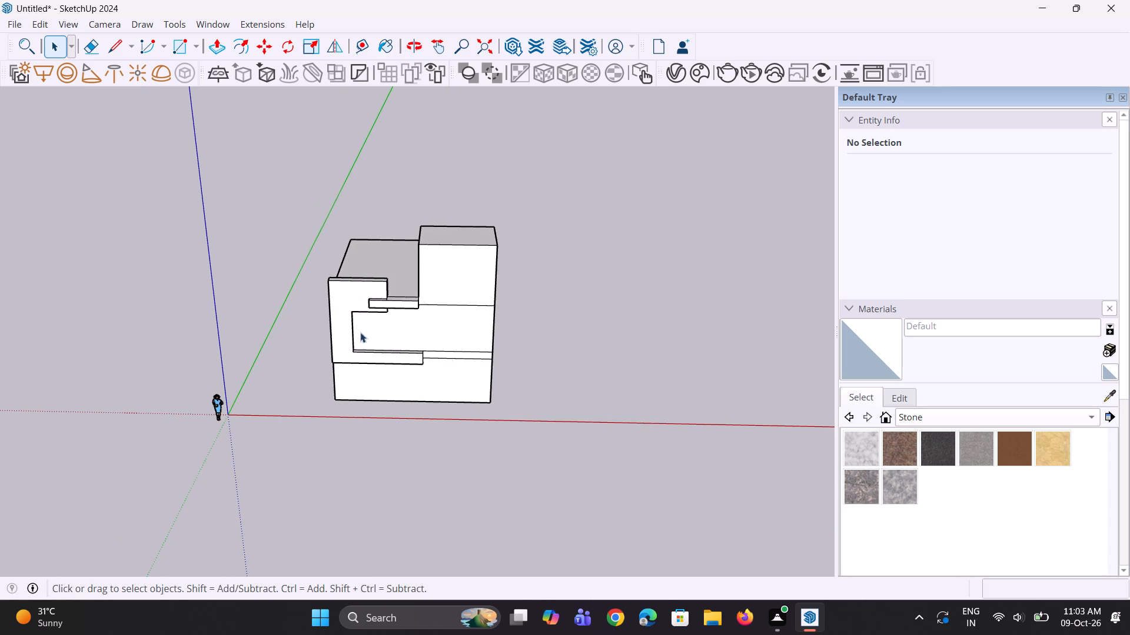
pyautogui.press('space')
pyautogui.press('space')
pyautogui.doubleClick(567, 391)
pyautogui.moveTo(347, 338); pyautogui.dragTo(346, 279, button='middle')
pyautogui.scroll(5, 344, 279)
pyautogui.moveTo(339, 277); pyautogui.dragTo(338, 277, button='middle')
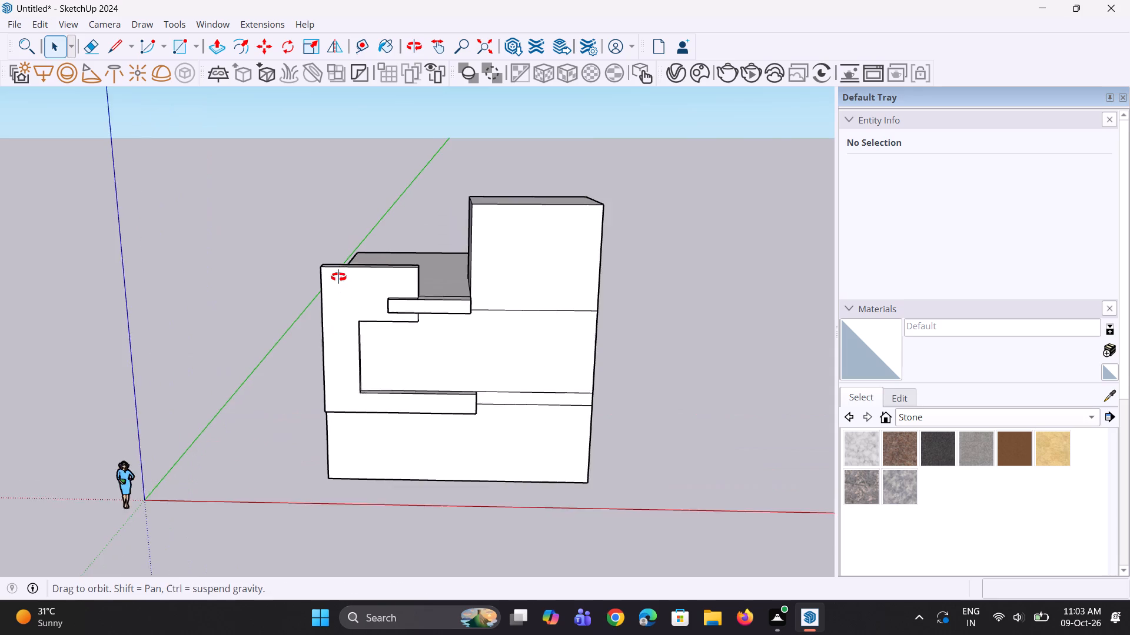
pyautogui.moveTo(338, 277); pyautogui.dragTo(467, 360, button='middle')
pyautogui.scroll(3, 438, 355)
pyautogui.scroll(-4, 440, 351)
pyautogui.moveTo(436, 353); pyautogui.dragTo(383, 346, button='middle')
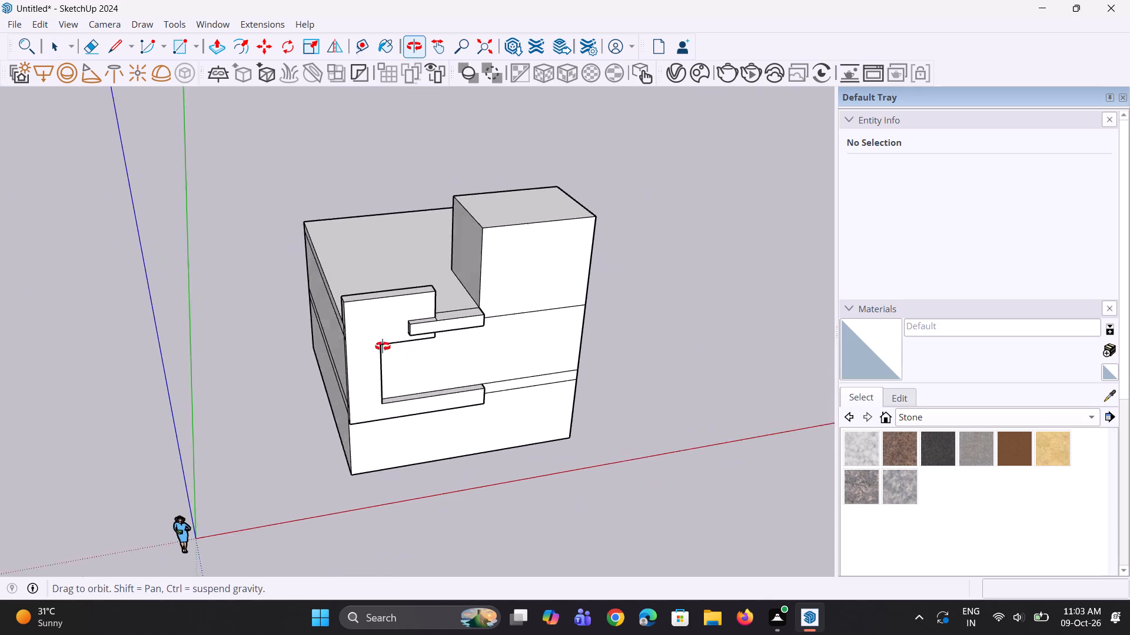
# Erase the horizontal seam line on the front face between the rooftop block and the wall below it.
pyautogui.moveTo(383, 346); pyautogui.dragTo(384, 341, button='middle')
pyautogui.scroll(4, 526, 302)
pyautogui.moveTo(519, 304); pyautogui.dragTo(508, 293, button='middle')
pyautogui.scroll(-4, 508, 293)
pyautogui.moveTo(510, 308); pyautogui.dragTo(461, 264, button='middle')
pyautogui.scroll(3, 466, 305)
pyautogui.moveTo(469, 329); pyautogui.dragTo(457, 312, button='middle')
pyautogui.press('e')
pyautogui.press('e')
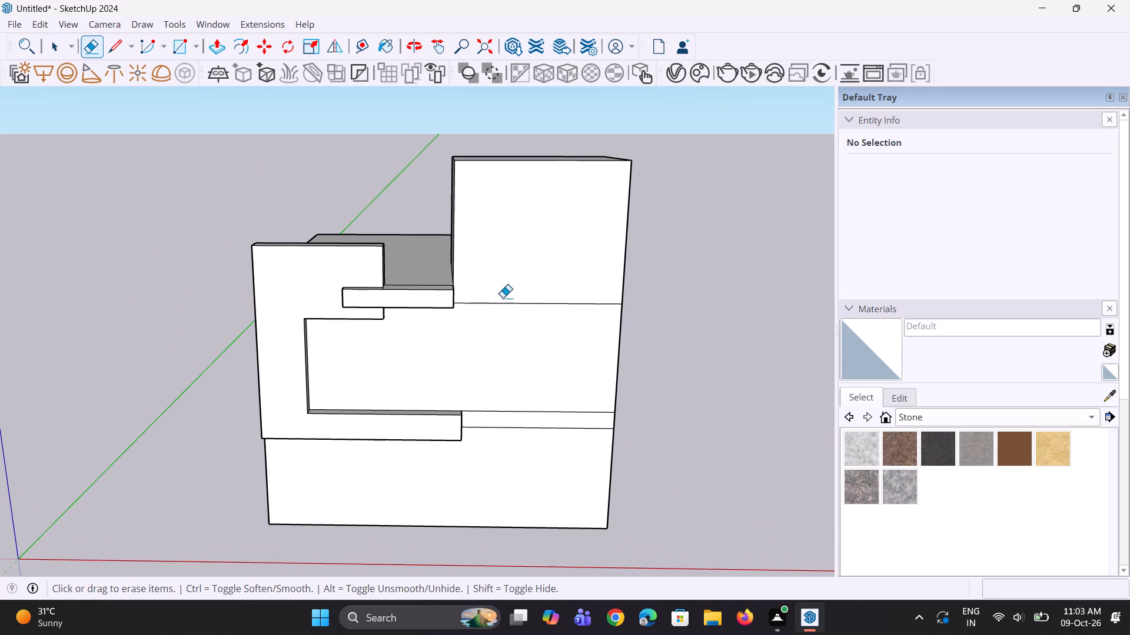
pyautogui.click(500, 303)
pyautogui.click(504, 302)
pyautogui.press('space')
pyautogui.press('space')
# Draw a rectangle about 16' 10 5/8" by 5' 8 1/4" on the front face, from the rooftop block's left edge down to the floor band.
pyautogui.moveTo(603, 381); pyautogui.dragTo(594, 356, button='middle')
pyautogui.press('r')
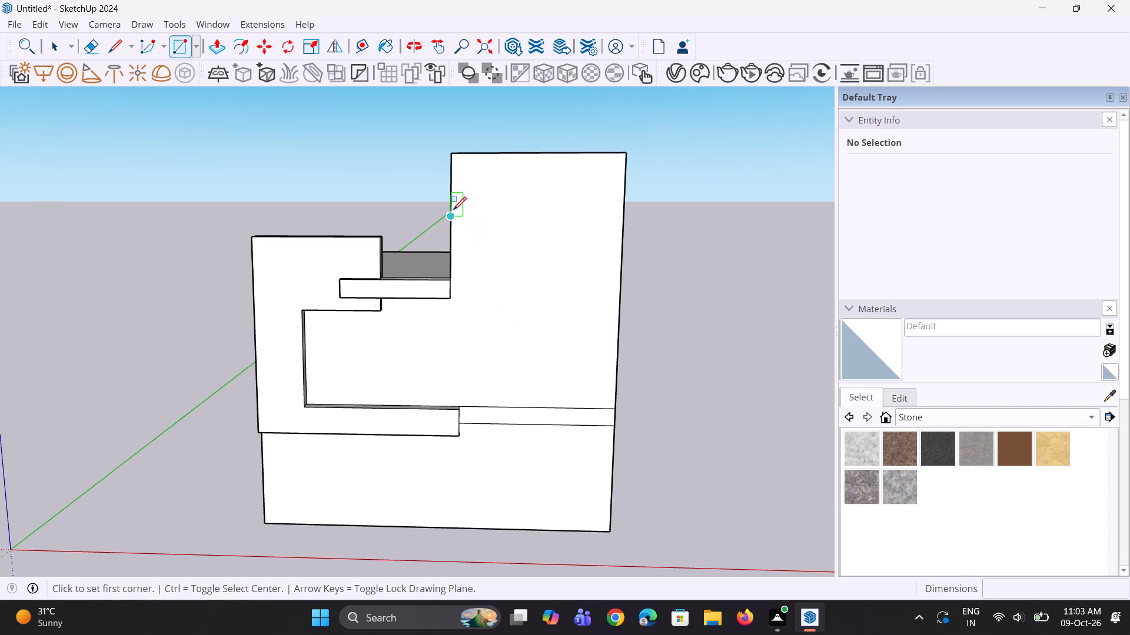
pyautogui.click(451, 216)
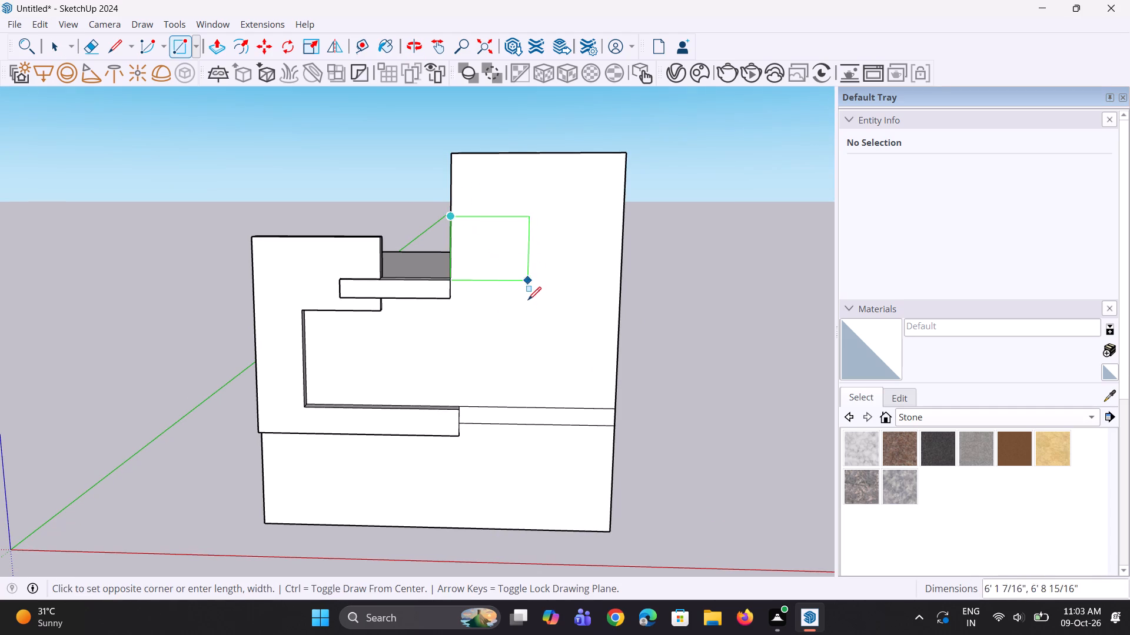
pyautogui.click(513, 404)
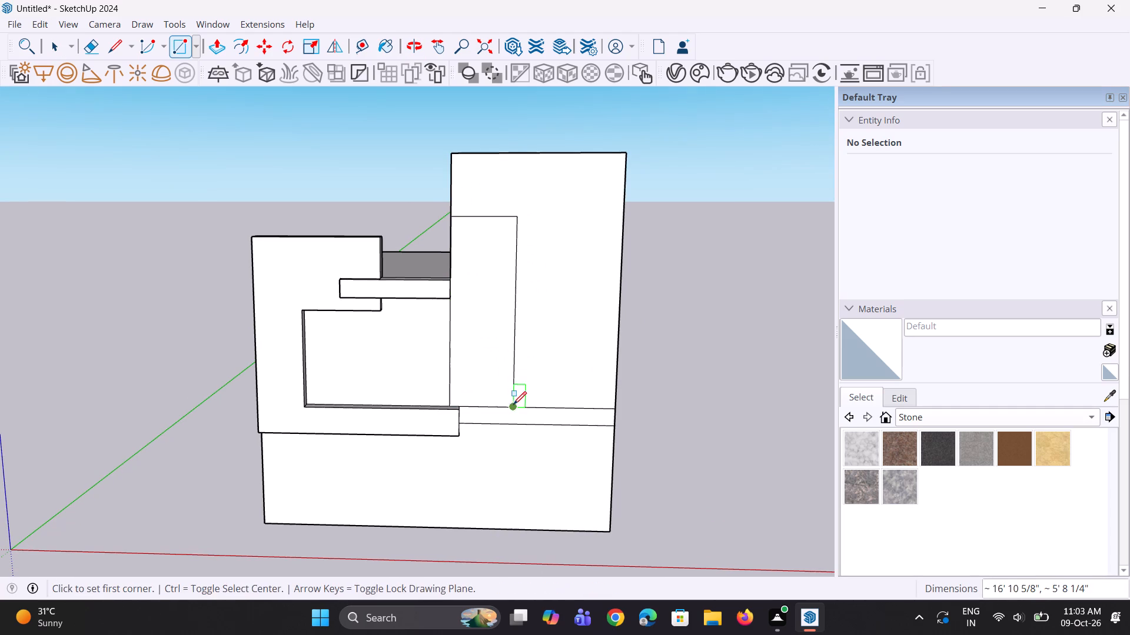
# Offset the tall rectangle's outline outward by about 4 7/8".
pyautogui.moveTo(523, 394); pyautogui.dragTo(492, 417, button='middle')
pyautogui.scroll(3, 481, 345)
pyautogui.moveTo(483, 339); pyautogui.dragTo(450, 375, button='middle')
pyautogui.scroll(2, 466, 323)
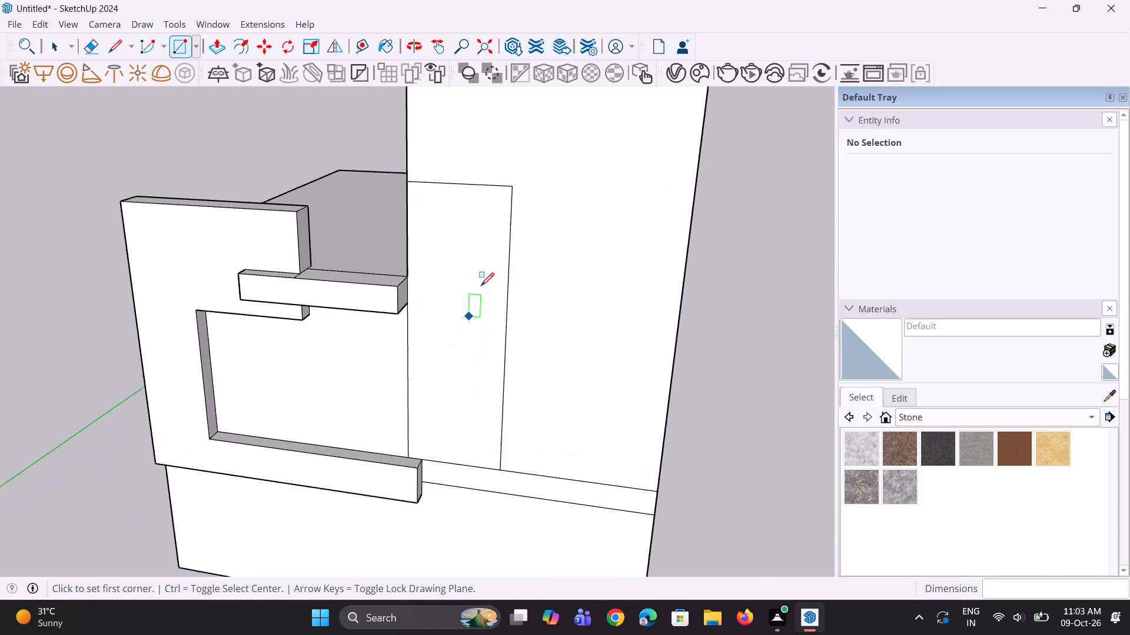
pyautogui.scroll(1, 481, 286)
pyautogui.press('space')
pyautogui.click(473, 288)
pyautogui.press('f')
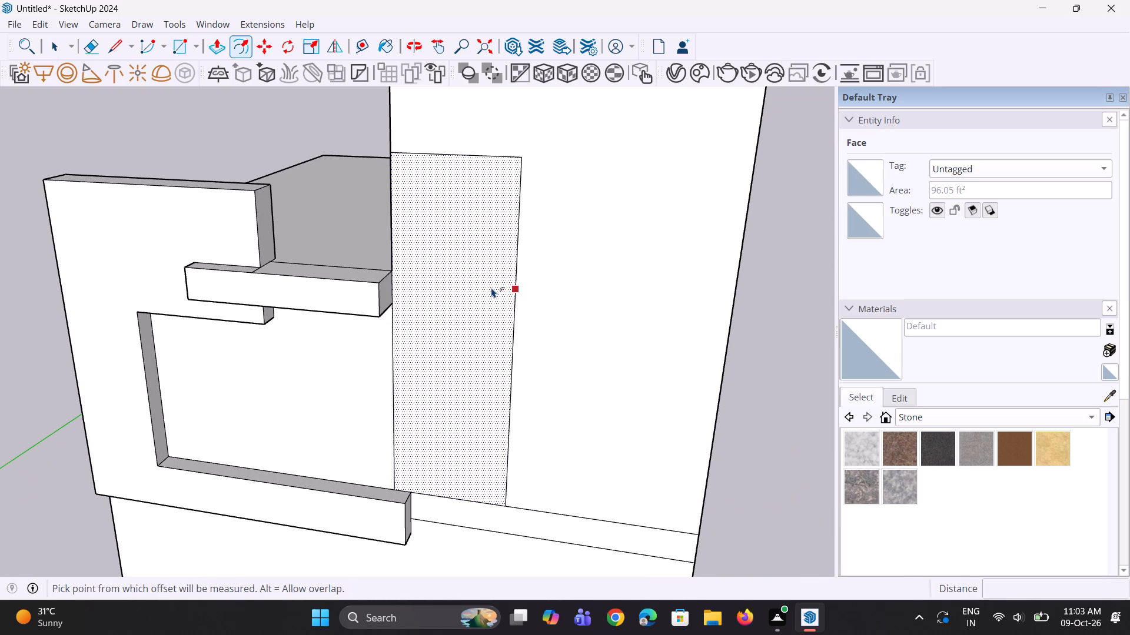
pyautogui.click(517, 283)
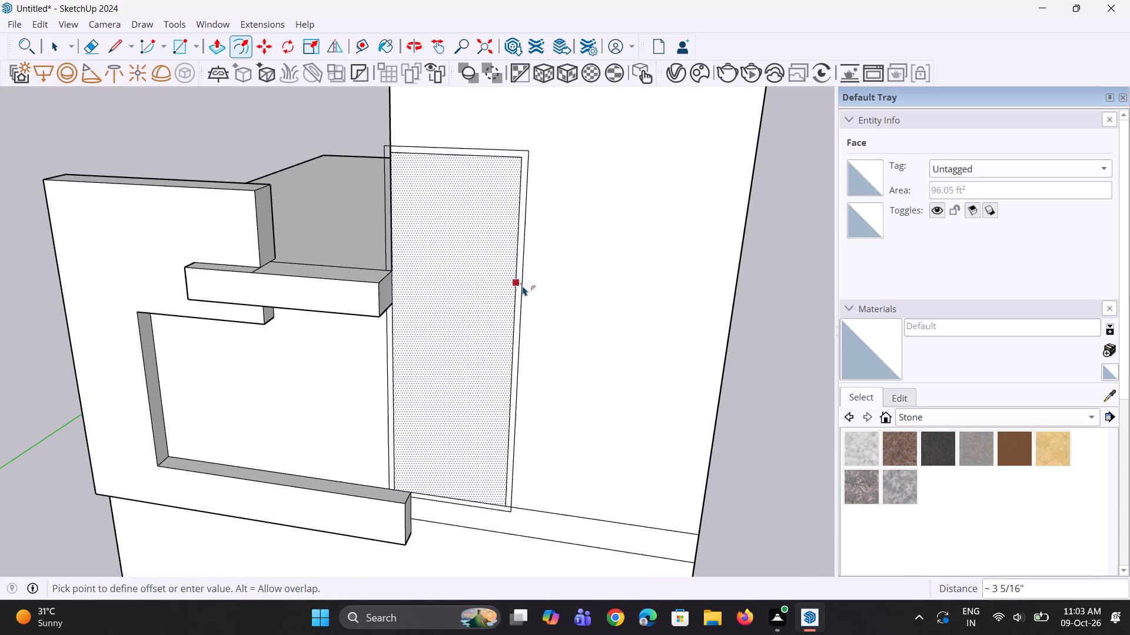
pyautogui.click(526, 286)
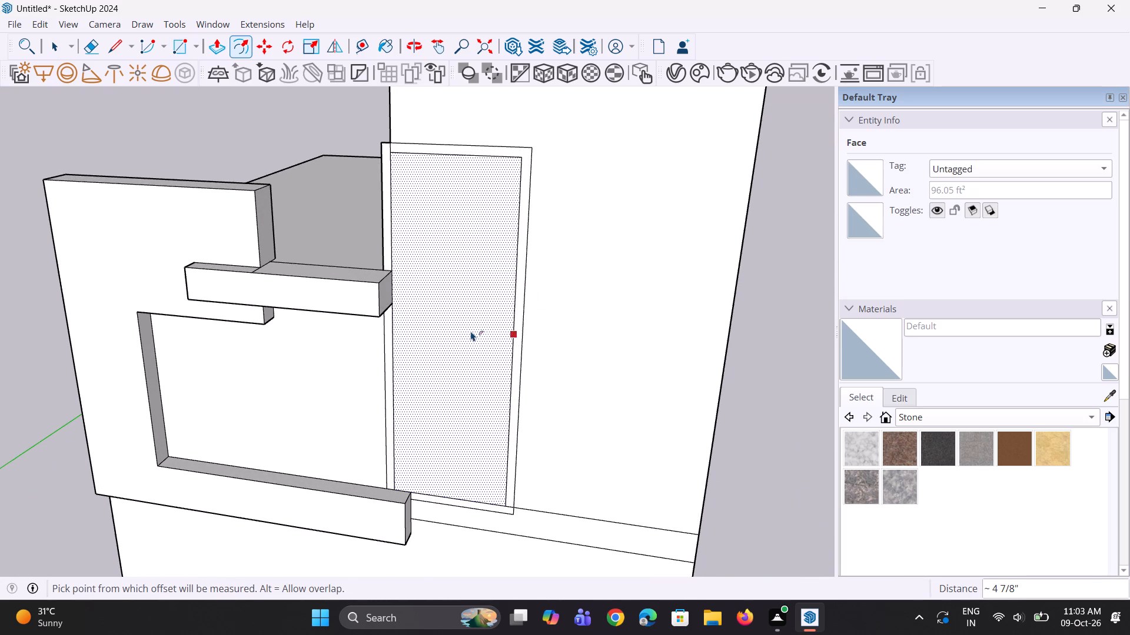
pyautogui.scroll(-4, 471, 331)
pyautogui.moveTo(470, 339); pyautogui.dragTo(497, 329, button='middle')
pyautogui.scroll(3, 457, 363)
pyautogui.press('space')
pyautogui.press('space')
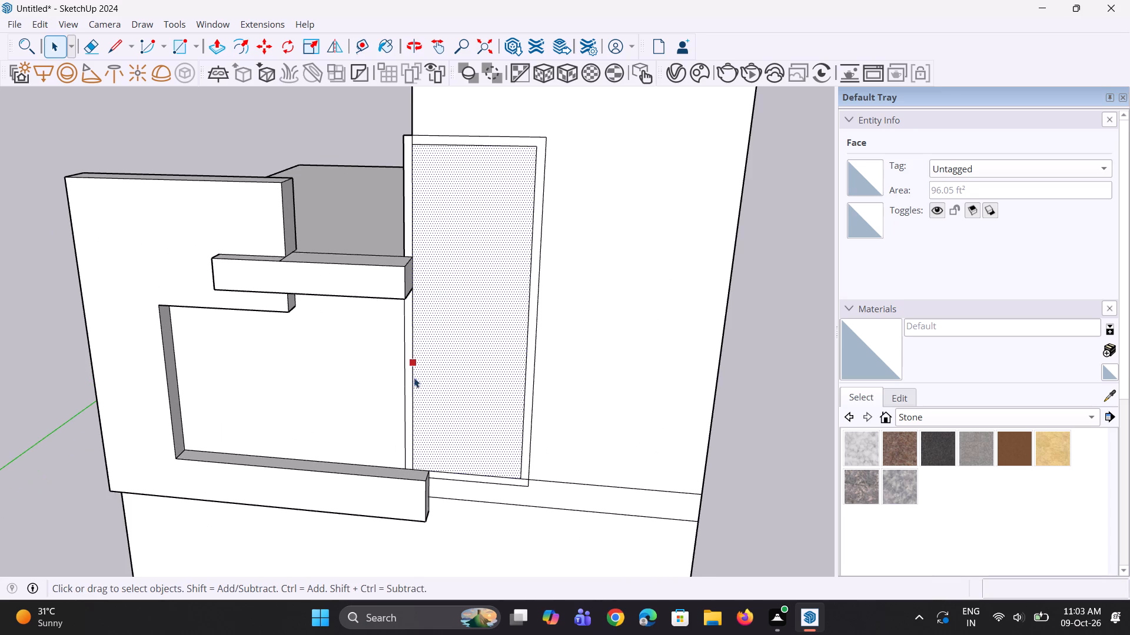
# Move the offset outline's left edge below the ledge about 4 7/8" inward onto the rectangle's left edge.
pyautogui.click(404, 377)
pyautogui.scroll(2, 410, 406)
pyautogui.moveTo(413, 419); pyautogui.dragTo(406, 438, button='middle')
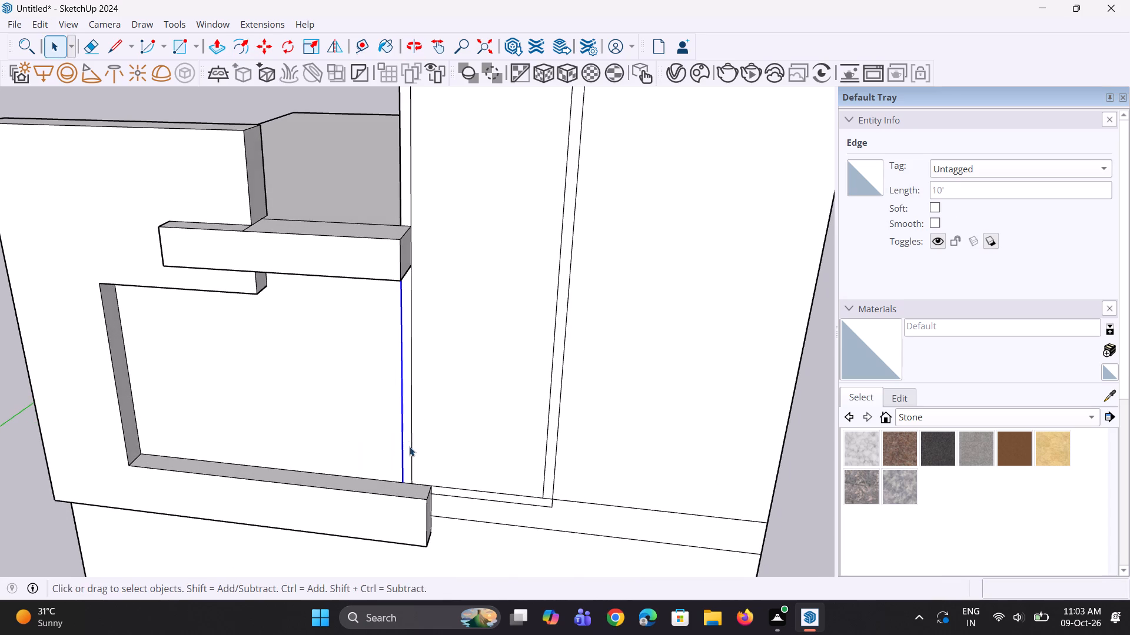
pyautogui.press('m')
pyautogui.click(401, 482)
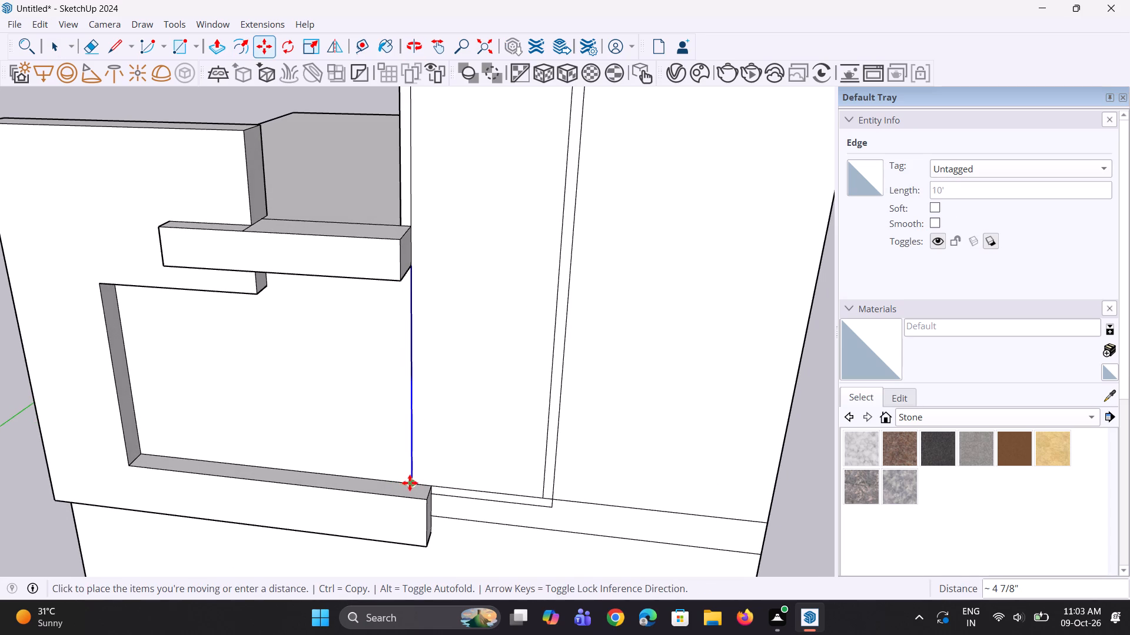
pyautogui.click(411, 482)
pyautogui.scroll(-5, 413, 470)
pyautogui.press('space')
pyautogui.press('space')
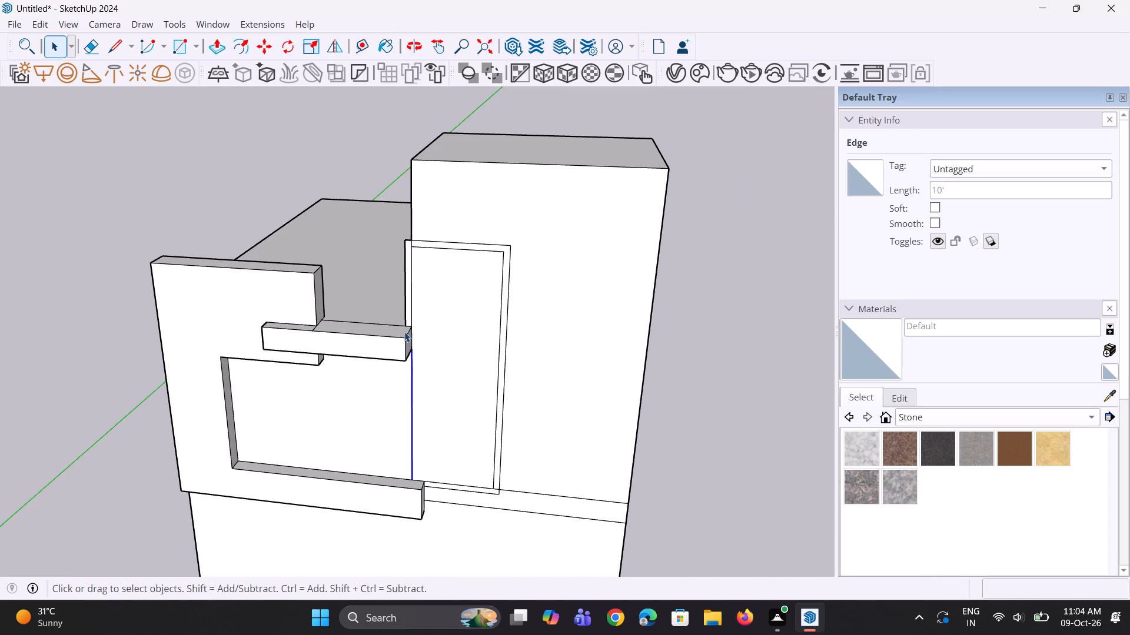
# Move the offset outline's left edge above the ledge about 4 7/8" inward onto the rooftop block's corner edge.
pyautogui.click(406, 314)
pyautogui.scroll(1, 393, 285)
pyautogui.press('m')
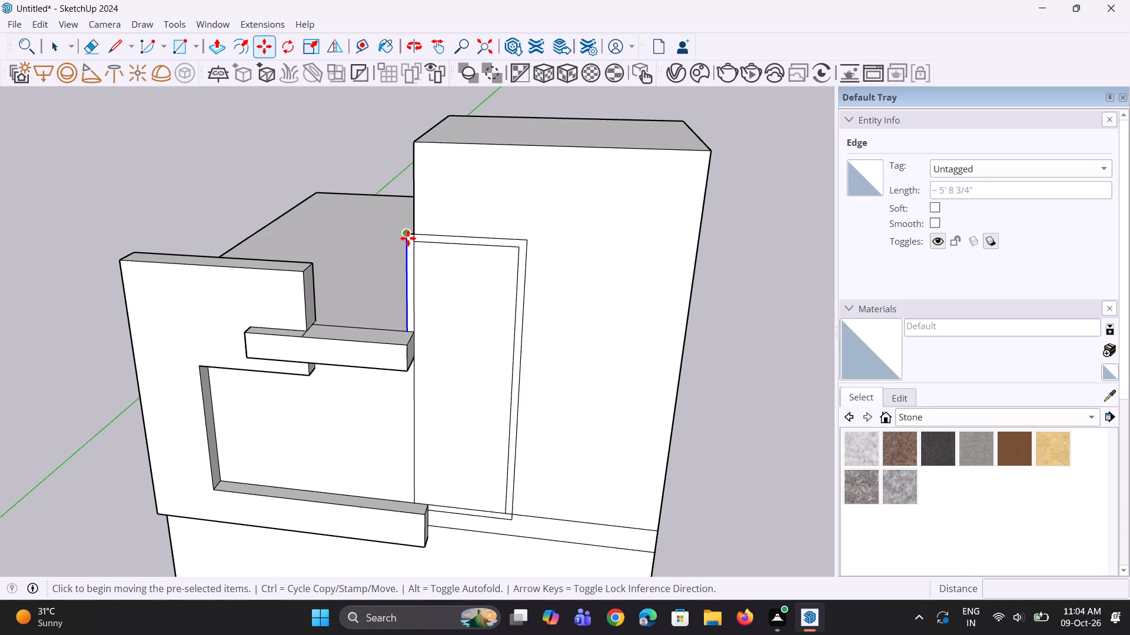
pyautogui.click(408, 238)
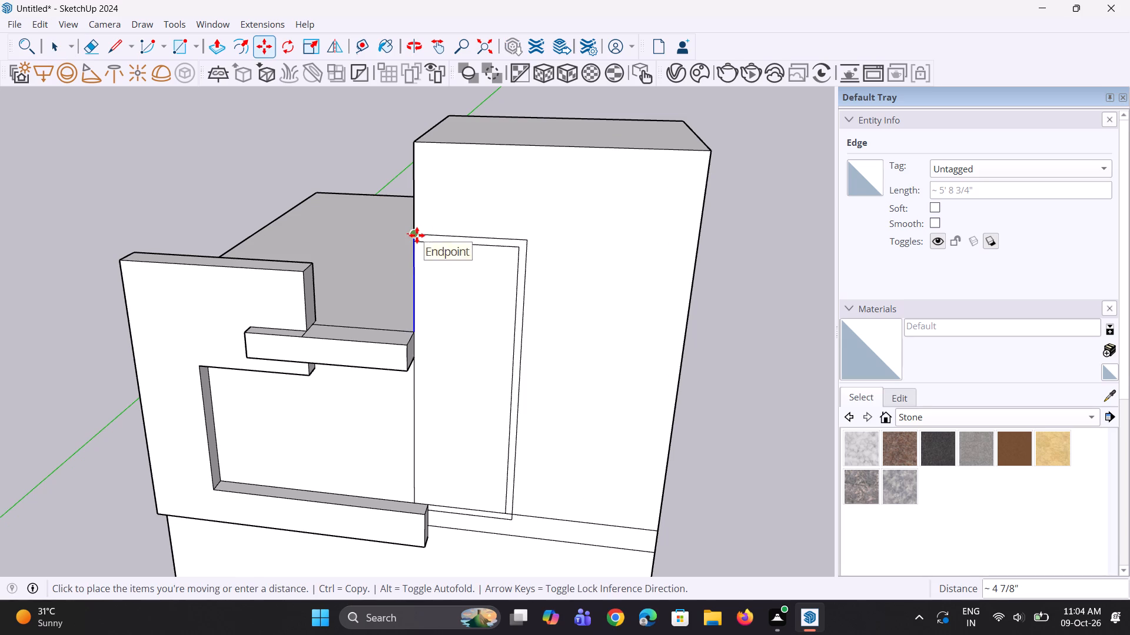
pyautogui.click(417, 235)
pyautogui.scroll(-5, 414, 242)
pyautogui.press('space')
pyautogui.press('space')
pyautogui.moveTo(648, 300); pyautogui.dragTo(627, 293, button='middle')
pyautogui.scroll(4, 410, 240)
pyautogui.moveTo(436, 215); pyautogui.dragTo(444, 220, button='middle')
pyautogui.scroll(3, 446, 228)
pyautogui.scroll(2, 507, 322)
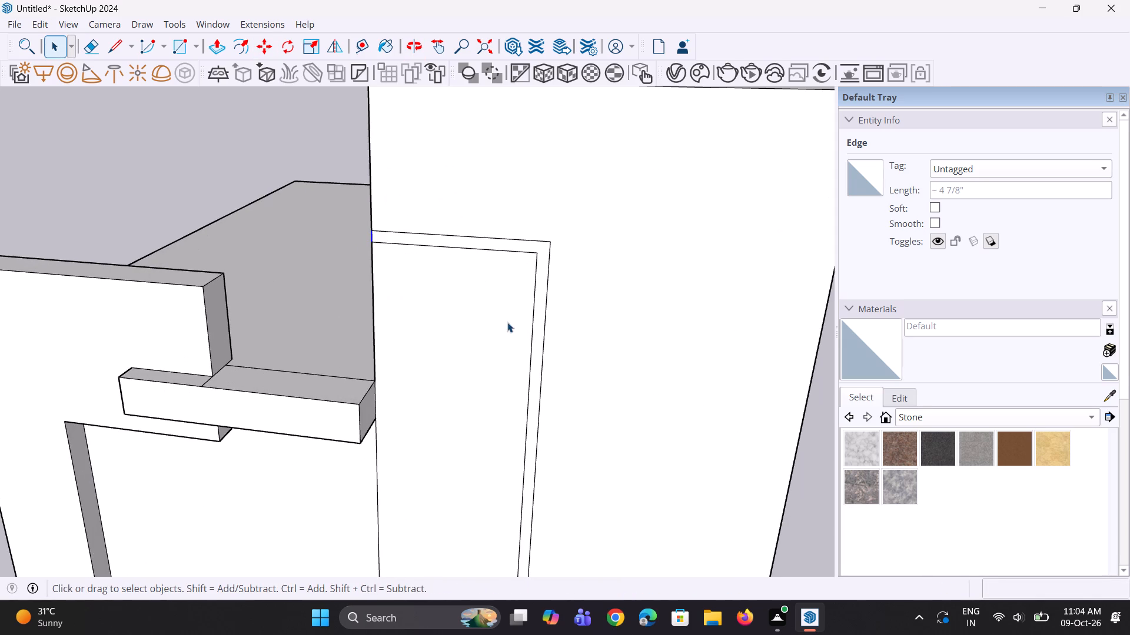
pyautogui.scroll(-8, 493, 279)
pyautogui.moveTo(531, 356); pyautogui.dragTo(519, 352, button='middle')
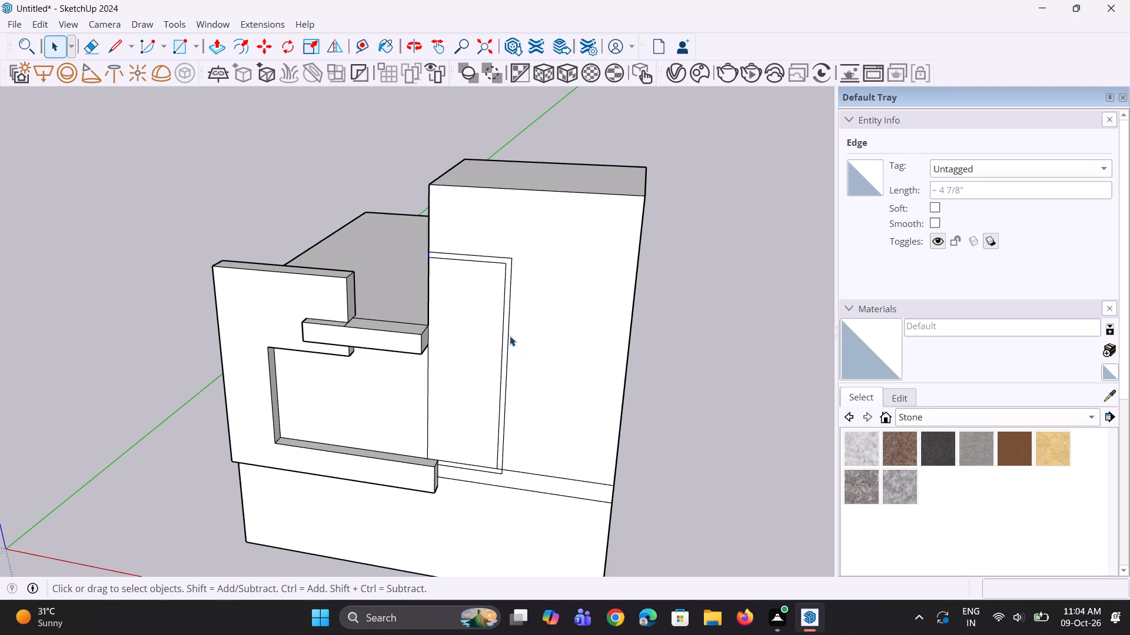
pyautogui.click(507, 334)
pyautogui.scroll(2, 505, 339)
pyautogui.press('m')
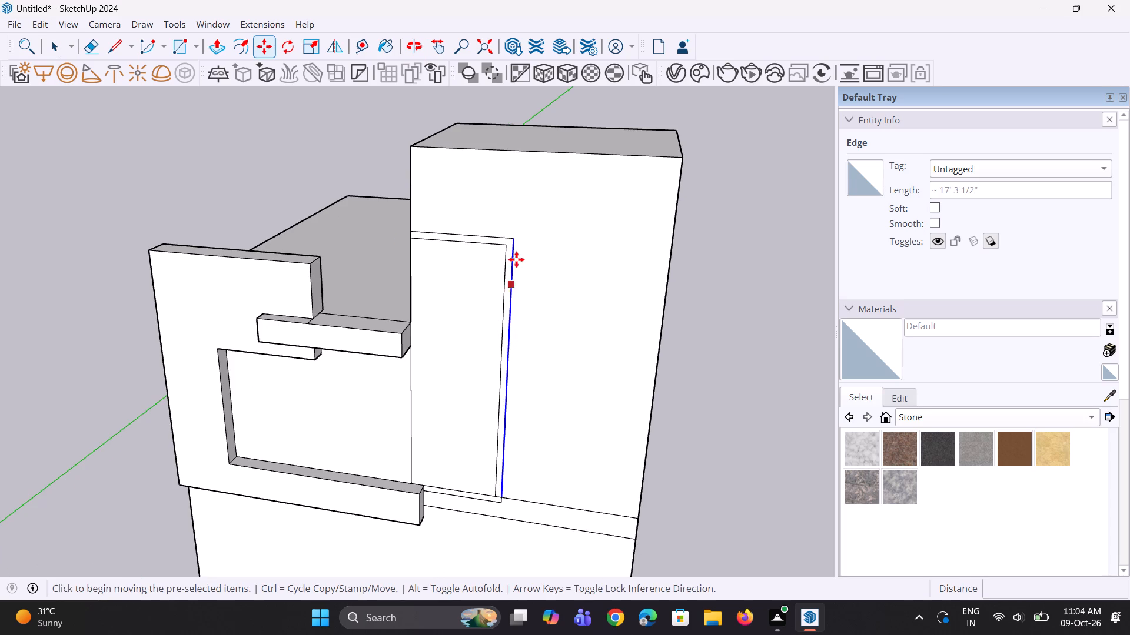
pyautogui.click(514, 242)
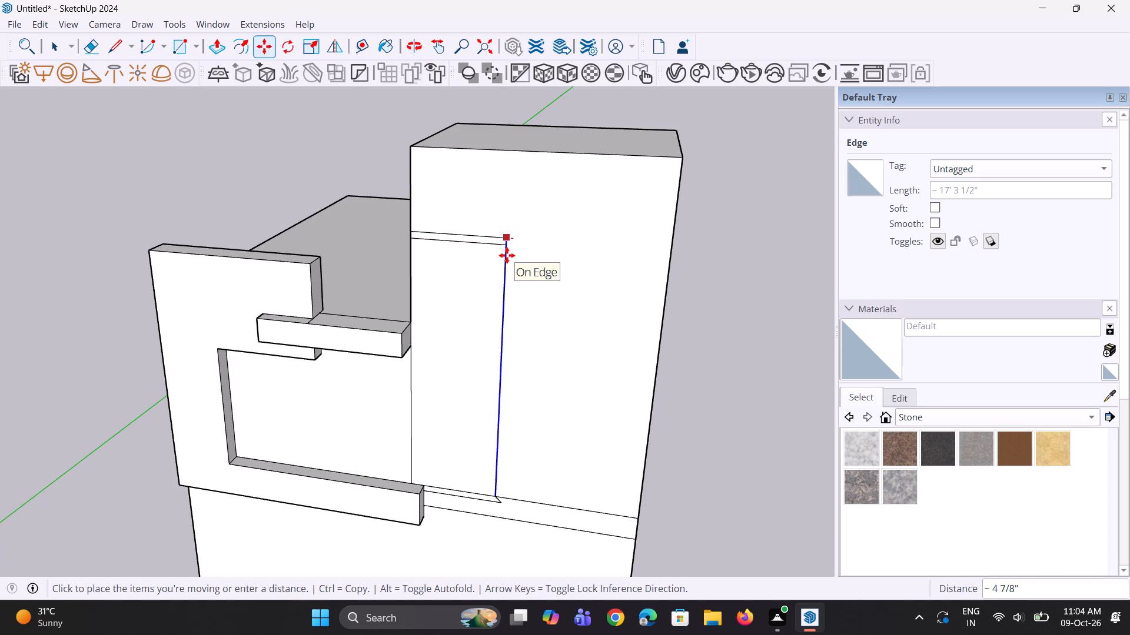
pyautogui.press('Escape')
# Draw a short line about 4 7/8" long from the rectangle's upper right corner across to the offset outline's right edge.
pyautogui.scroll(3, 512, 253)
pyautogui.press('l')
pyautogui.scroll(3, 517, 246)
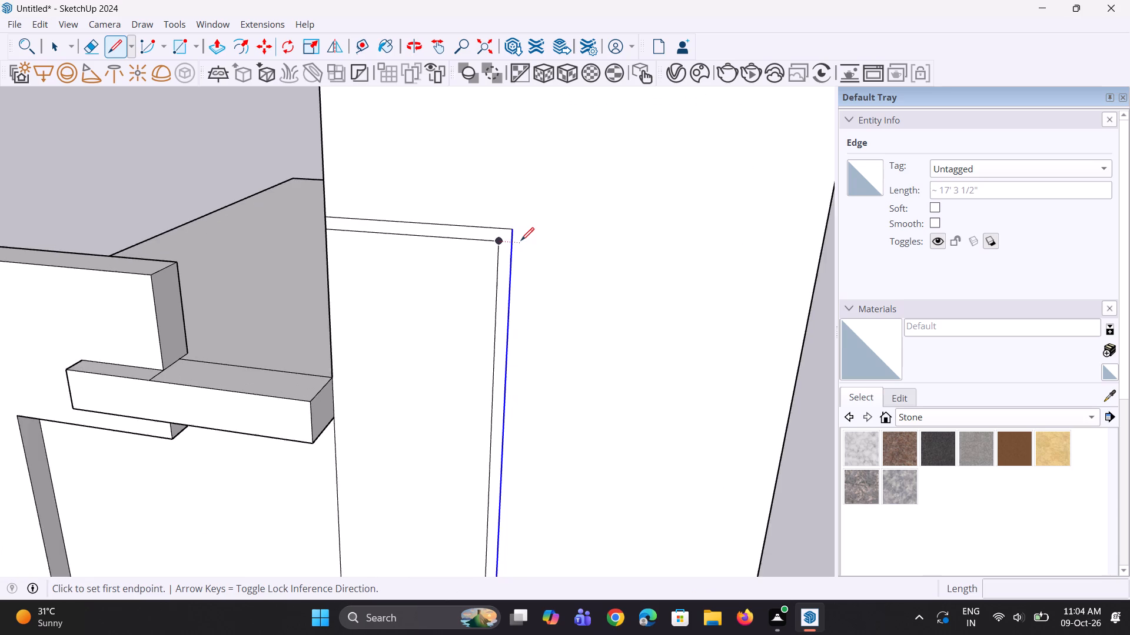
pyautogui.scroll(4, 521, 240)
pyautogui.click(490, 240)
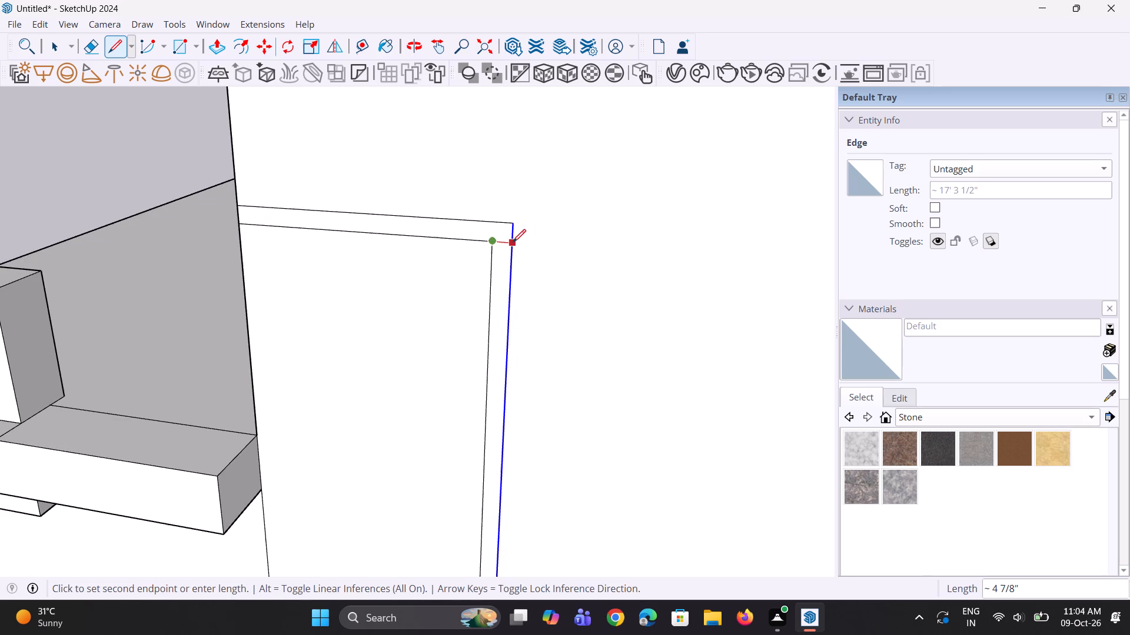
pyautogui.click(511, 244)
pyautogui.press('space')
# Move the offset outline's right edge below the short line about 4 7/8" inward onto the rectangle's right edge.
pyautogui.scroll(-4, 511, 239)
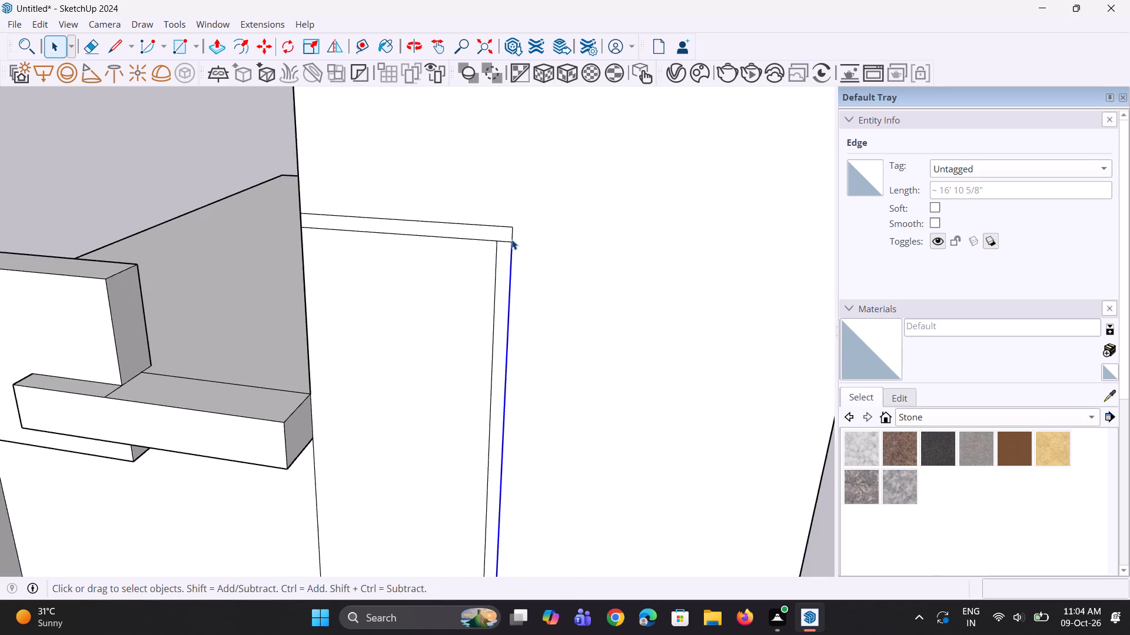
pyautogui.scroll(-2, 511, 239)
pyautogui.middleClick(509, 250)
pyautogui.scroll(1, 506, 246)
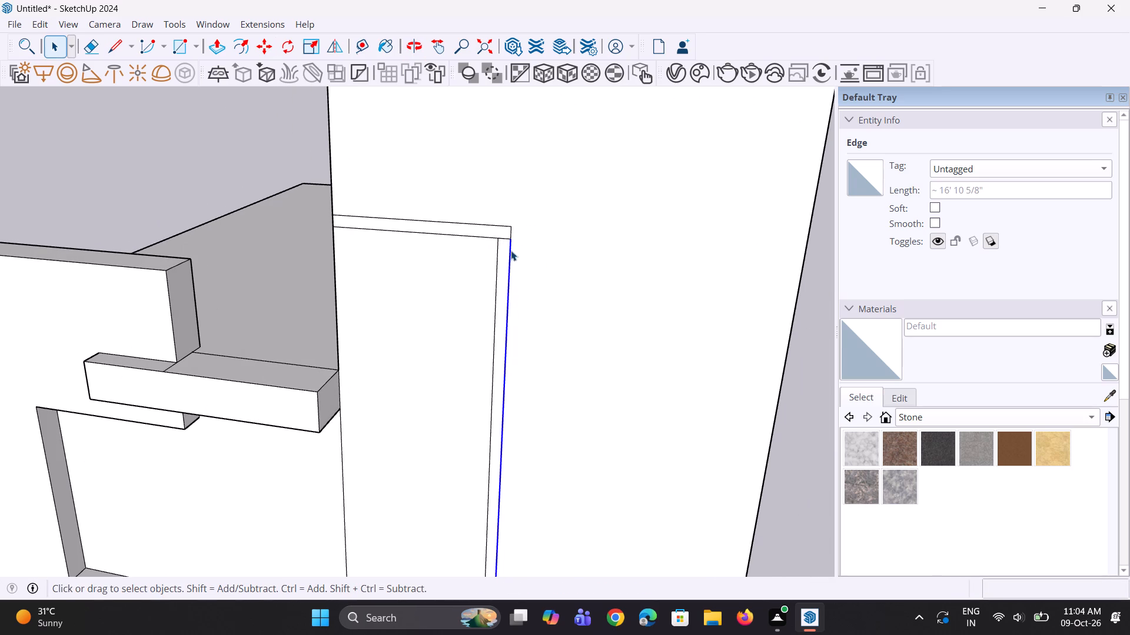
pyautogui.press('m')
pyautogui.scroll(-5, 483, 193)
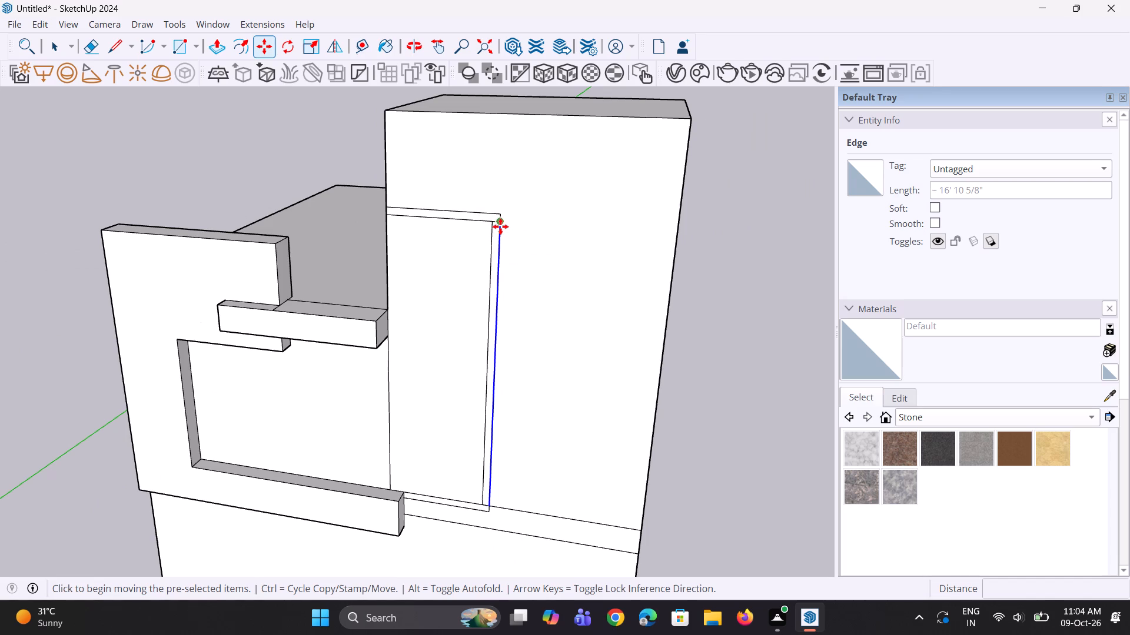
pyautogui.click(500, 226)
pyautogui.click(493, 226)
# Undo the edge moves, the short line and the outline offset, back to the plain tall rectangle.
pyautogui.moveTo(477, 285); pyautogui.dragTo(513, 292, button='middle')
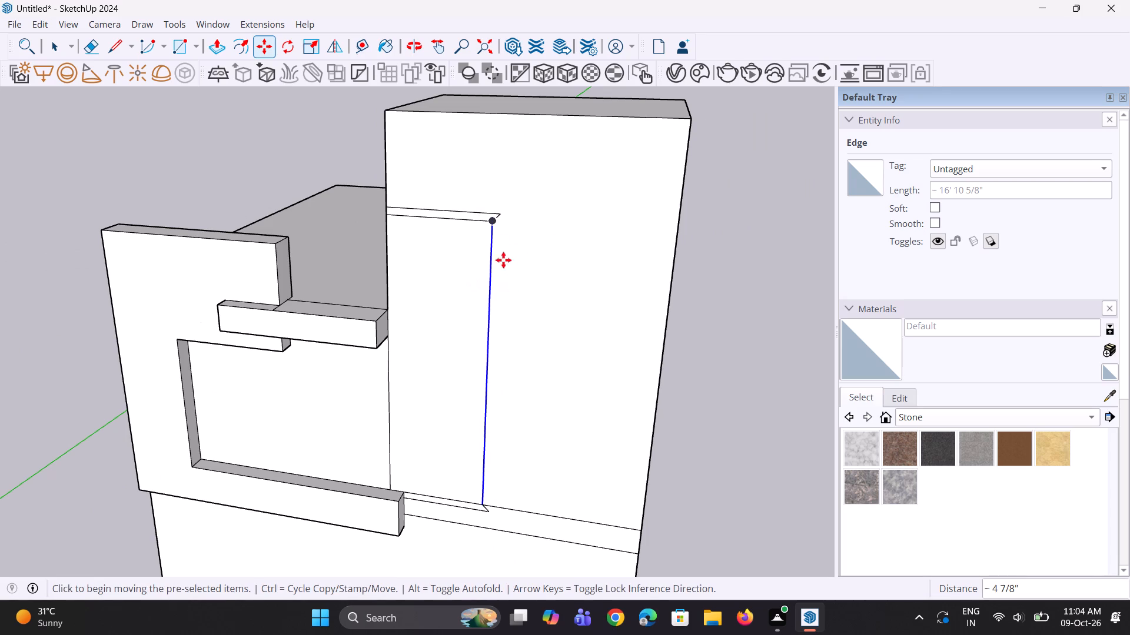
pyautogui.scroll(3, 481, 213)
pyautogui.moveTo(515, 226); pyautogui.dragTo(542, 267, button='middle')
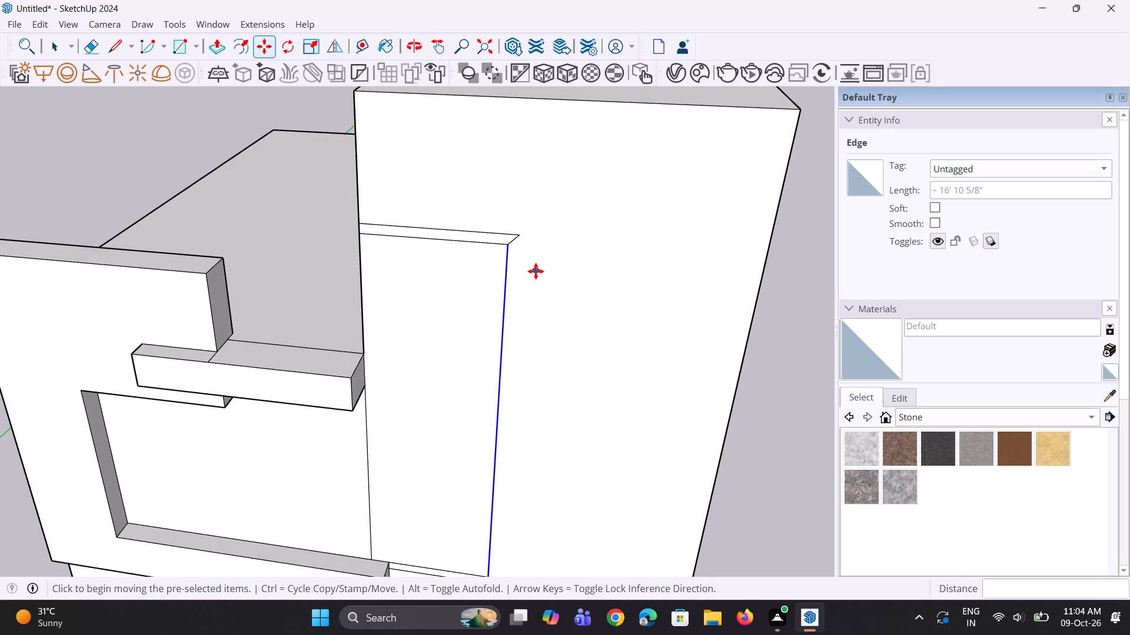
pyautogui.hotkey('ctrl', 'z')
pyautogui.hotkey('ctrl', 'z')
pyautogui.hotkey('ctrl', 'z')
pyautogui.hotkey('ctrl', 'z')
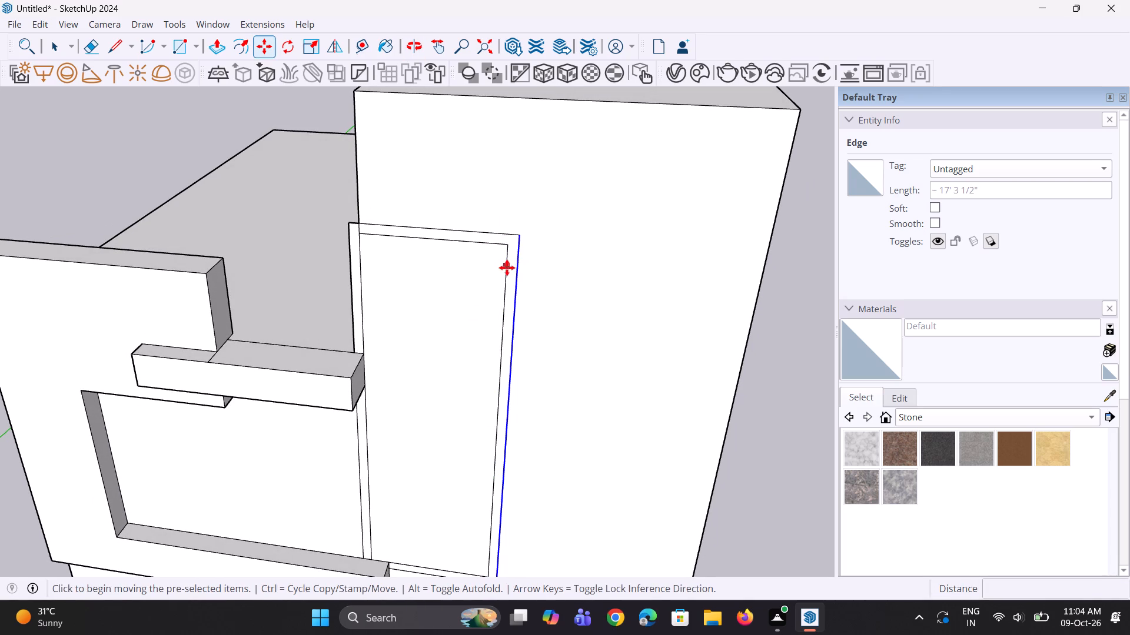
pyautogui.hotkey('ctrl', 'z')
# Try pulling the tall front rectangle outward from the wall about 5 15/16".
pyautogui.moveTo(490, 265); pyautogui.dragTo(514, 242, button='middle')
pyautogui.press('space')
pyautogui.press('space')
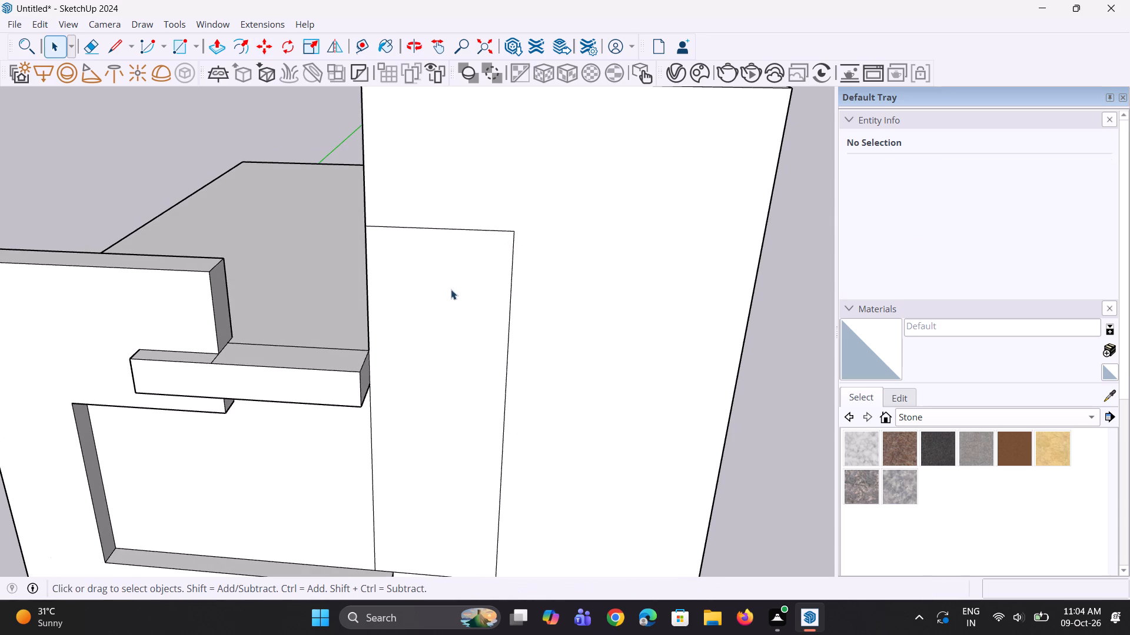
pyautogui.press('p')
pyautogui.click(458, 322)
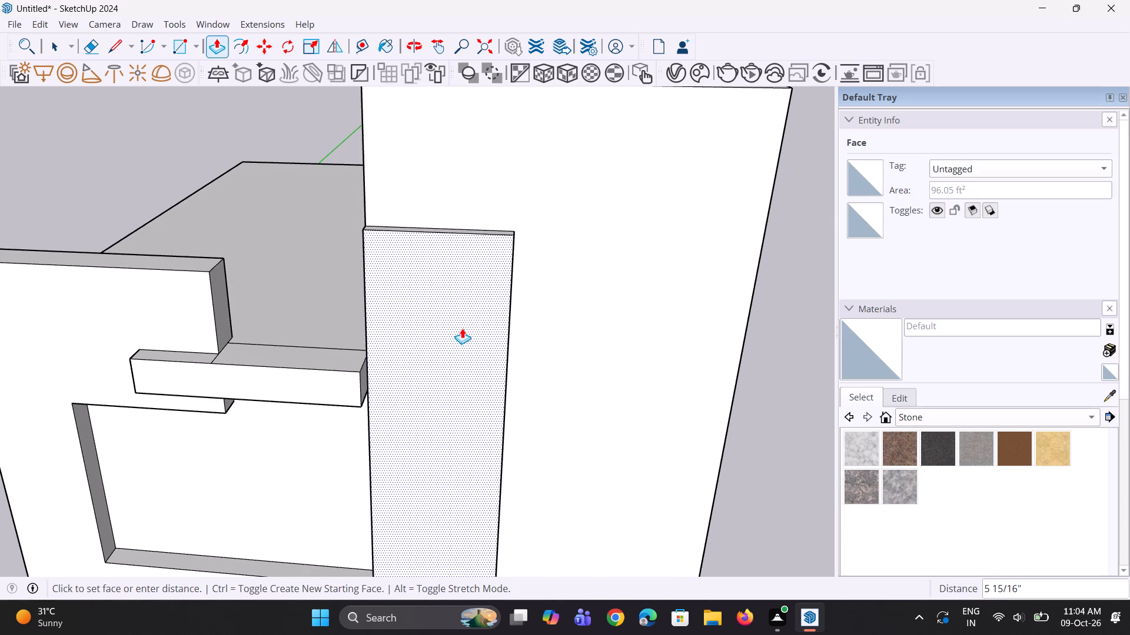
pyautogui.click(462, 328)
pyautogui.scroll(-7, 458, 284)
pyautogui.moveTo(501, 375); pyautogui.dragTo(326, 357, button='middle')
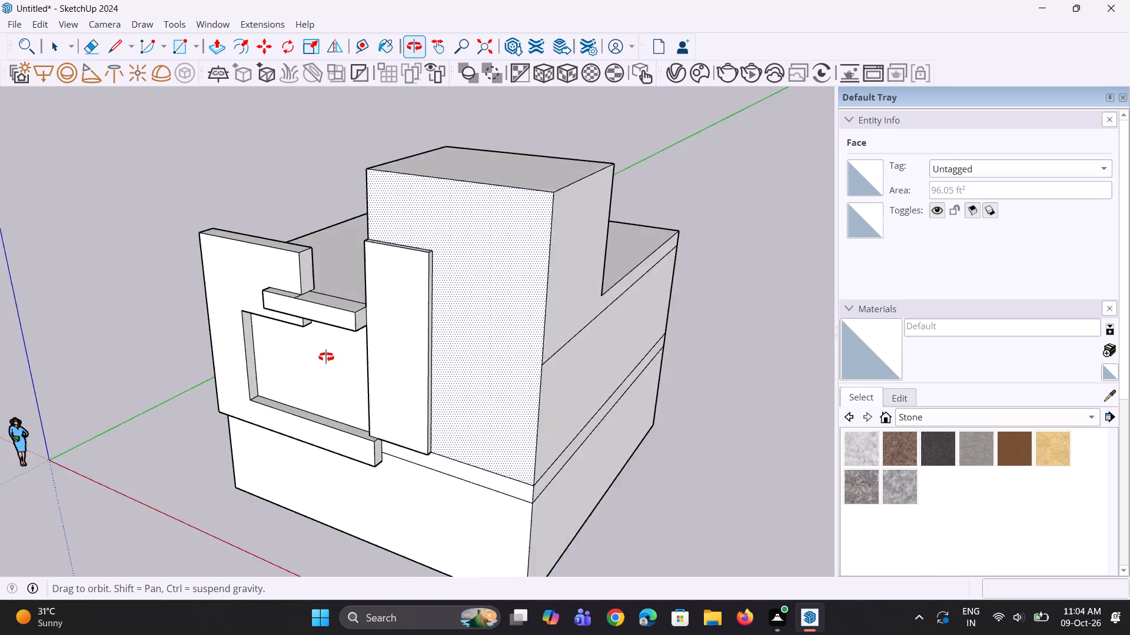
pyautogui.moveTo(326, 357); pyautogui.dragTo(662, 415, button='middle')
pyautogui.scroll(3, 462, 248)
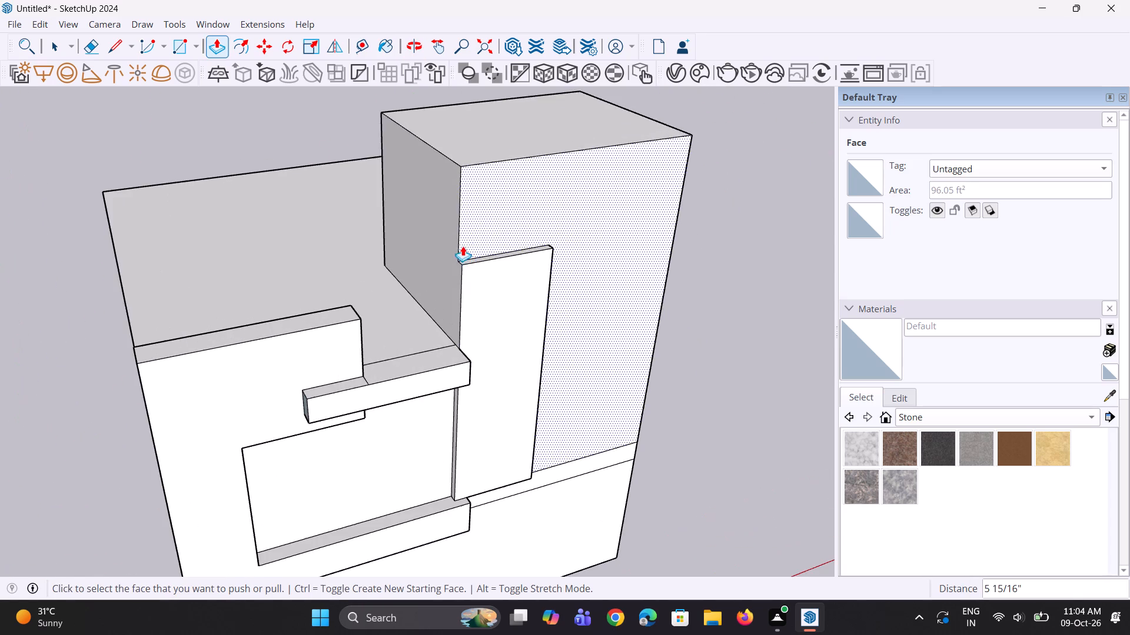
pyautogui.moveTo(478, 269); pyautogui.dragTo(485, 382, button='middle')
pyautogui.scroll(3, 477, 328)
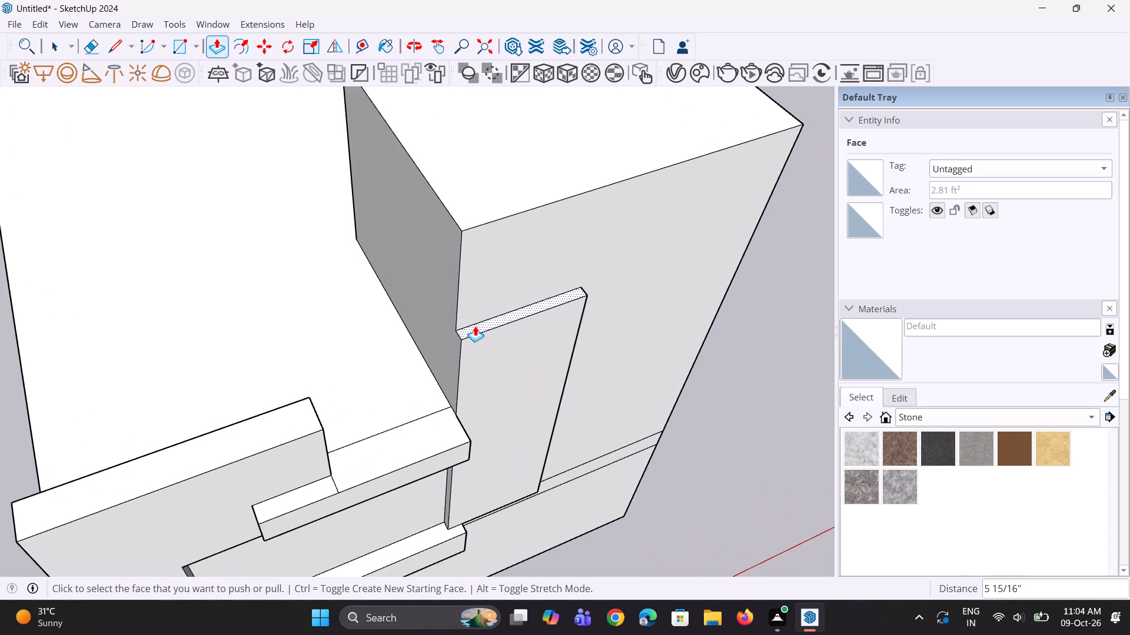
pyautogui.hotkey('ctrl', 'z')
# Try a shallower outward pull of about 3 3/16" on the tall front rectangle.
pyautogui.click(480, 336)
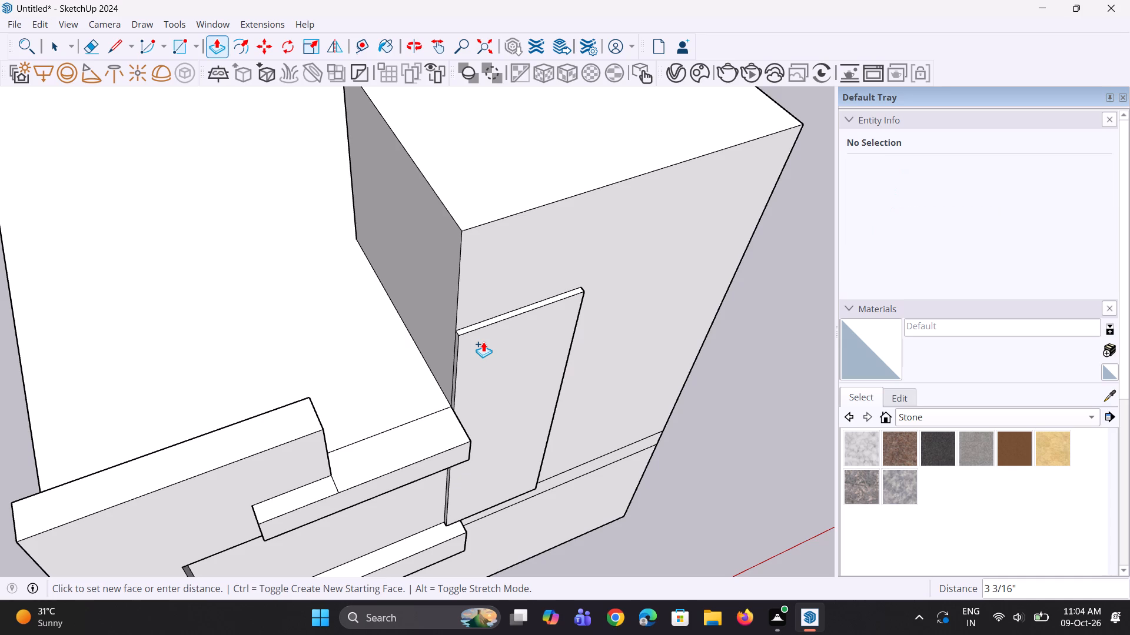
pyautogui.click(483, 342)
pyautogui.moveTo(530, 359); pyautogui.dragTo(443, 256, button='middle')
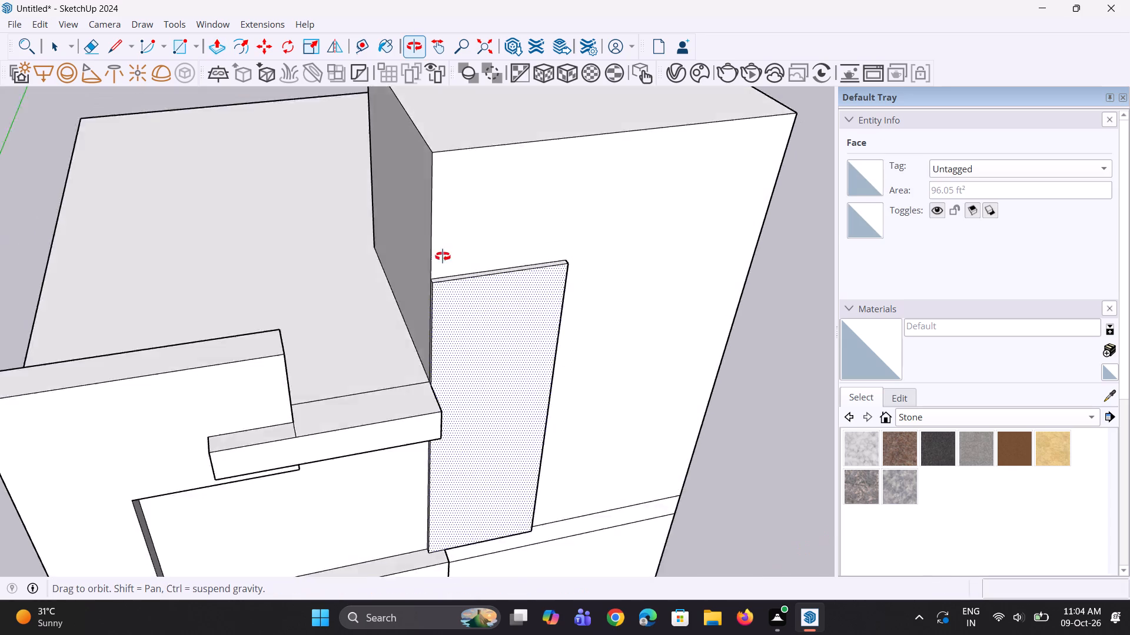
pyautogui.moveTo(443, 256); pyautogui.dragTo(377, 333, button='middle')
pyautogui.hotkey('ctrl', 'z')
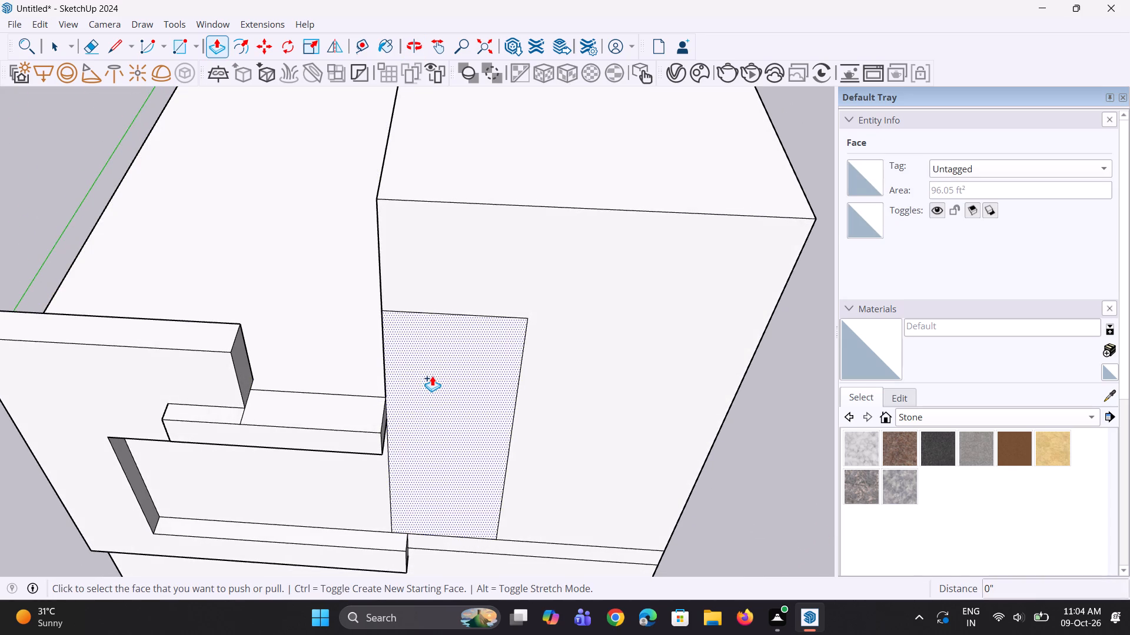
# Pull the tall front rectangle outward a few inches from the wall to form a thin panel.
pyautogui.click(432, 376)
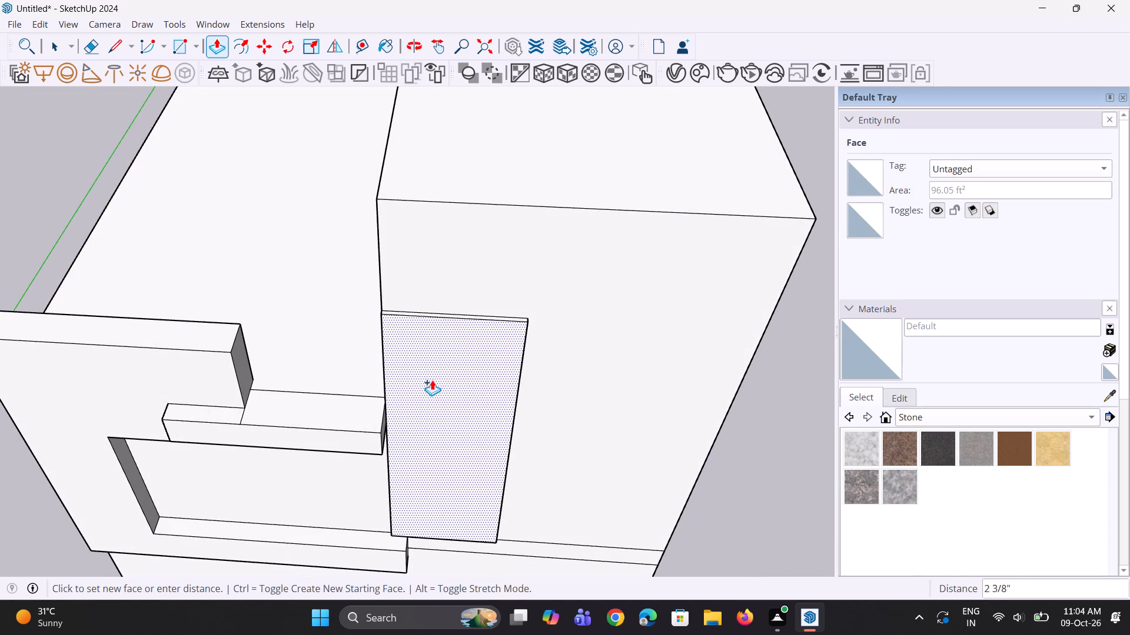
pyautogui.click(432, 382)
# Pull the tall panel's top face up about 3 7/8" as a separate cap strip.
pyautogui.scroll(-1, 438, 357)
pyautogui.moveTo(438, 359); pyautogui.dragTo(458, 418, button='middle')
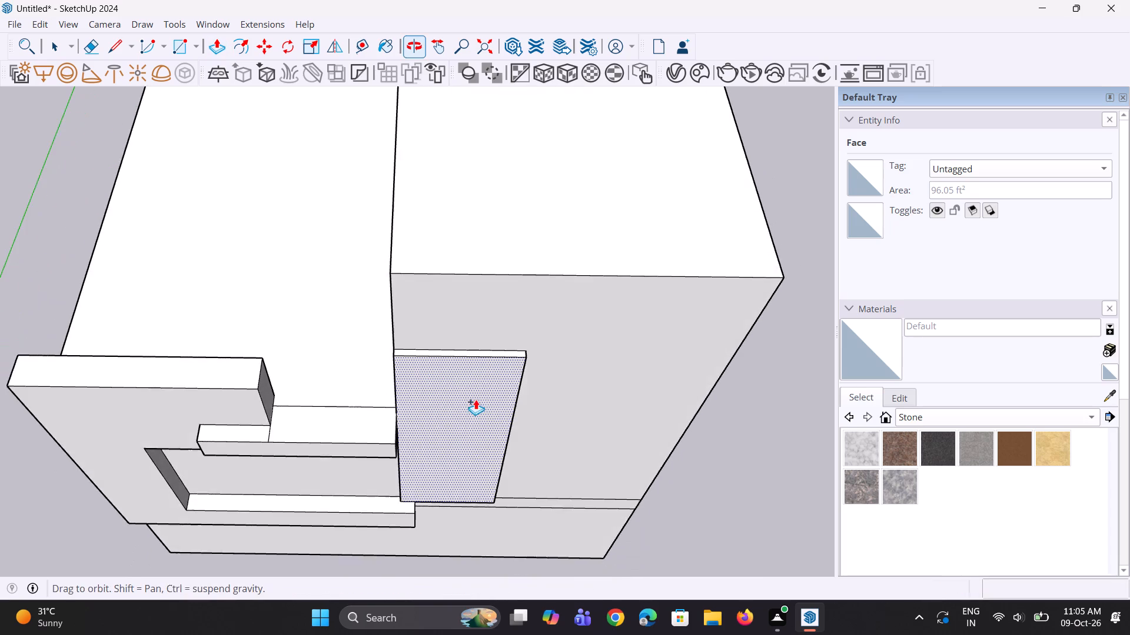
pyautogui.scroll(4, 457, 357)
pyautogui.click(456, 355)
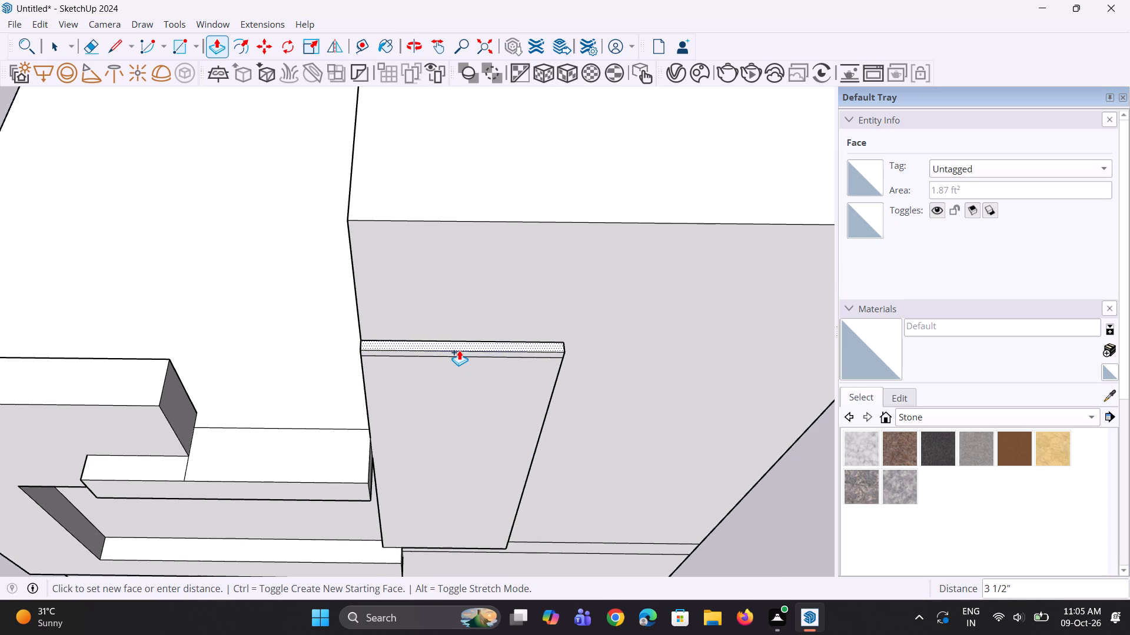
pyautogui.click(459, 349)
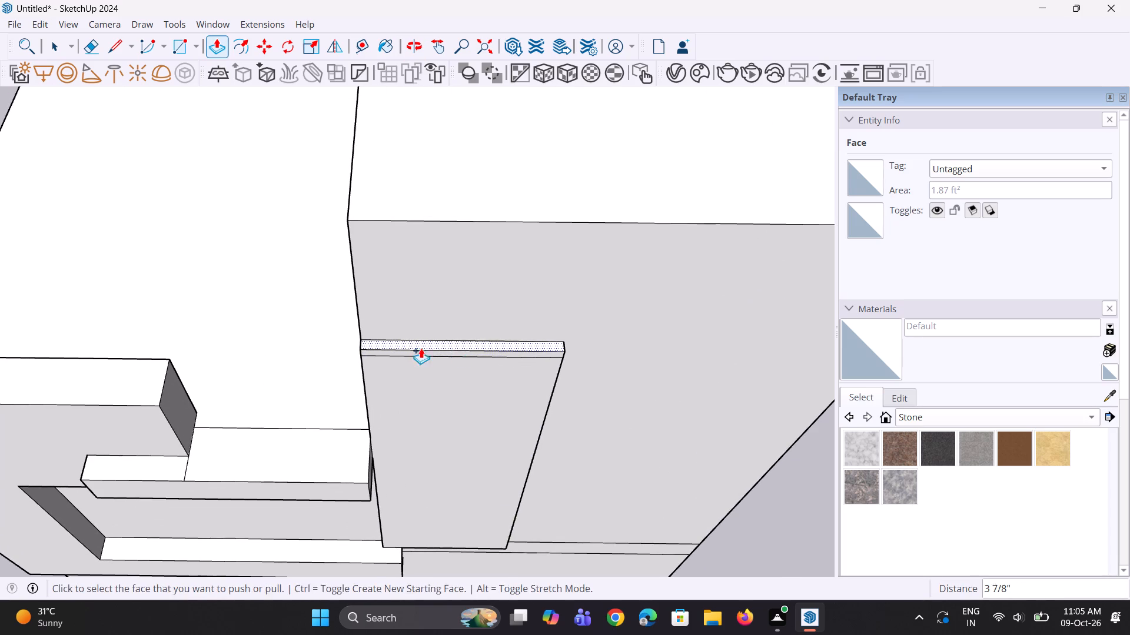
# Extend the cap strip's end above the ledge about 3 7/16" past the rooftop block's side and trim it back about 1/4".
pyautogui.moveTo(417, 353); pyautogui.dragTo(740, 287, button='middle')
pyautogui.scroll(5, 506, 313)
pyautogui.click(513, 265)
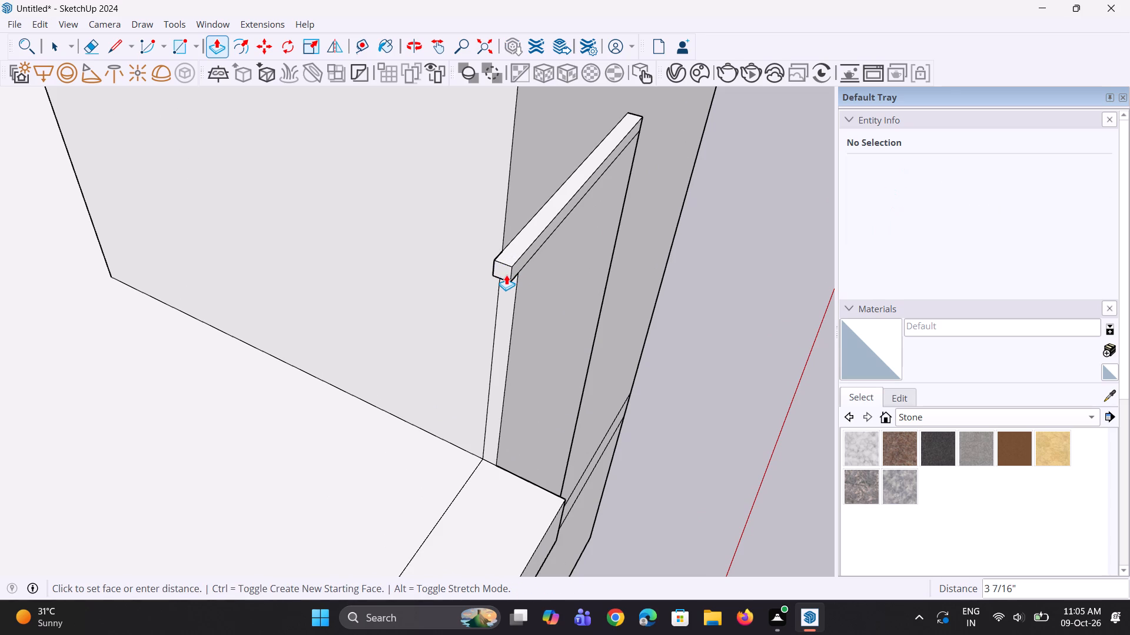
pyautogui.click(506, 275)
pyautogui.moveTo(466, 308); pyautogui.dragTo(730, 332, button='middle')
pyautogui.scroll(3, 520, 262)
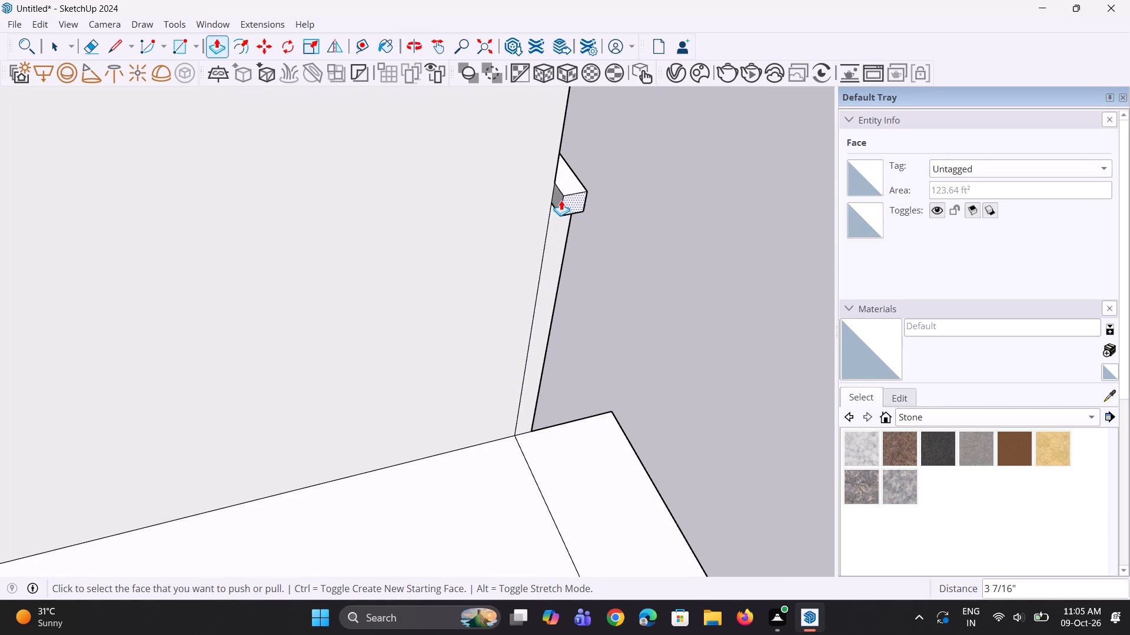
pyautogui.click(568, 205)
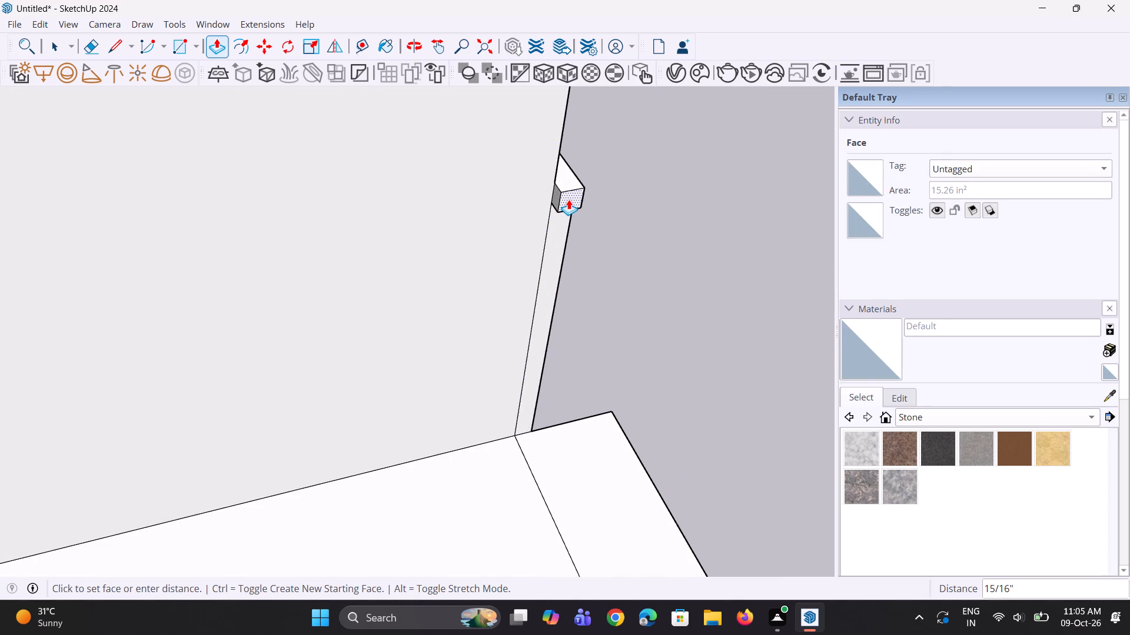
pyautogui.click(570, 203)
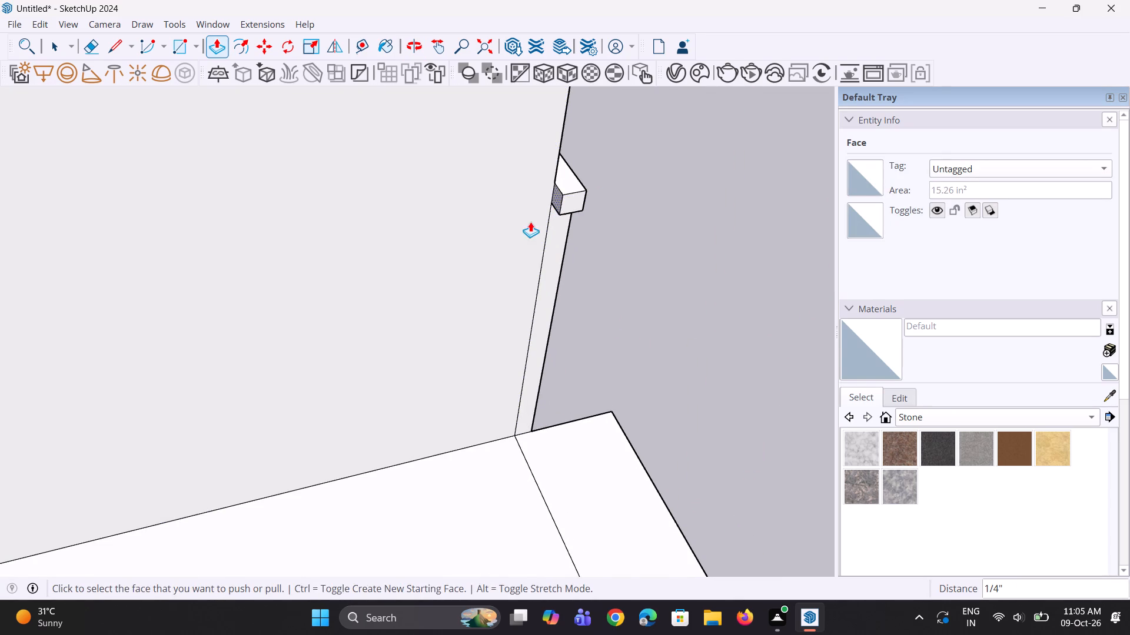
# Pull the back face of the cap's overhanging end about 3' 11 5/16" along the rooftop block's side wall.
pyautogui.moveTo(536, 224); pyautogui.dragTo(590, 208, button='middle')
pyautogui.scroll(2, 551, 187)
pyautogui.click(552, 179)
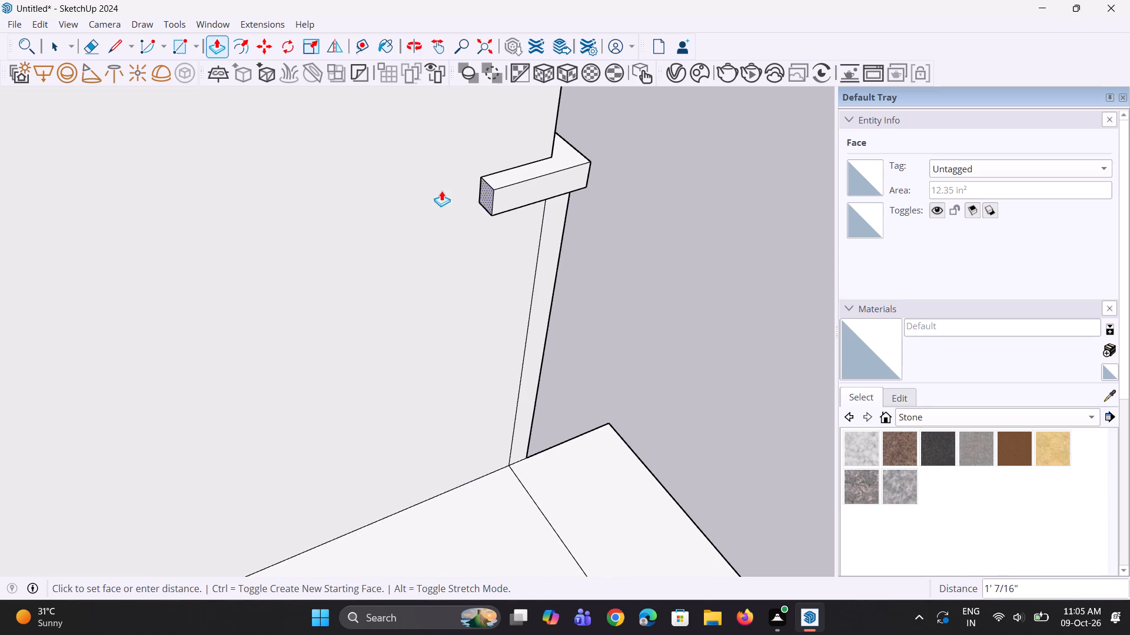
pyautogui.scroll(-10, 437, 190)
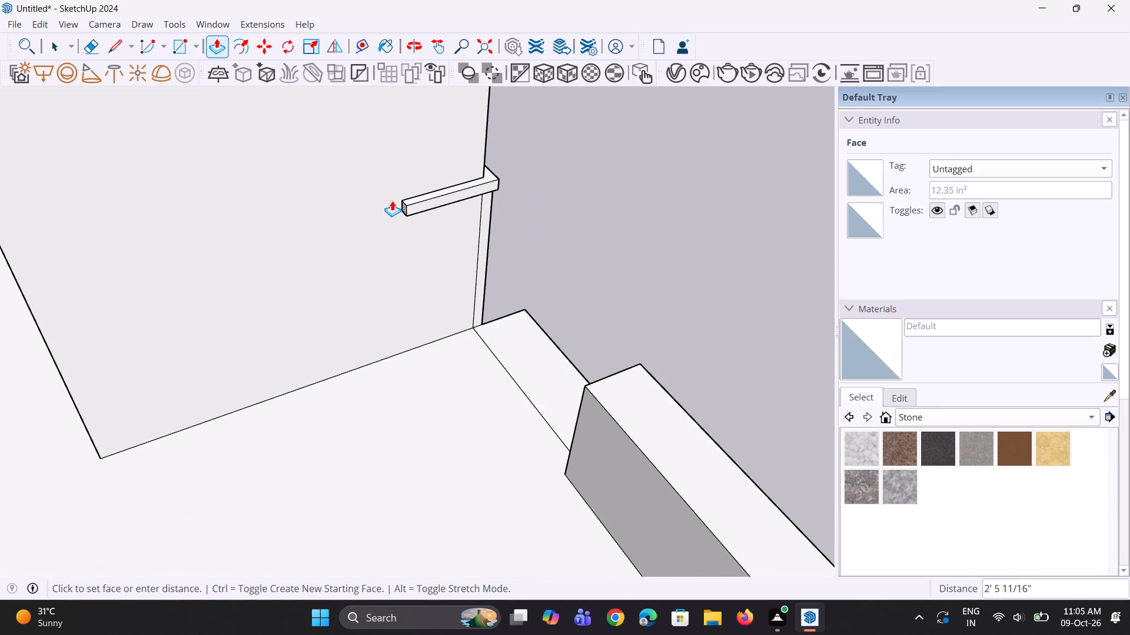
pyautogui.click(346, 212)
# Examine the wrapped cap strip and tall panel from the front, the side and above.
pyautogui.scroll(-7, 414, 237)
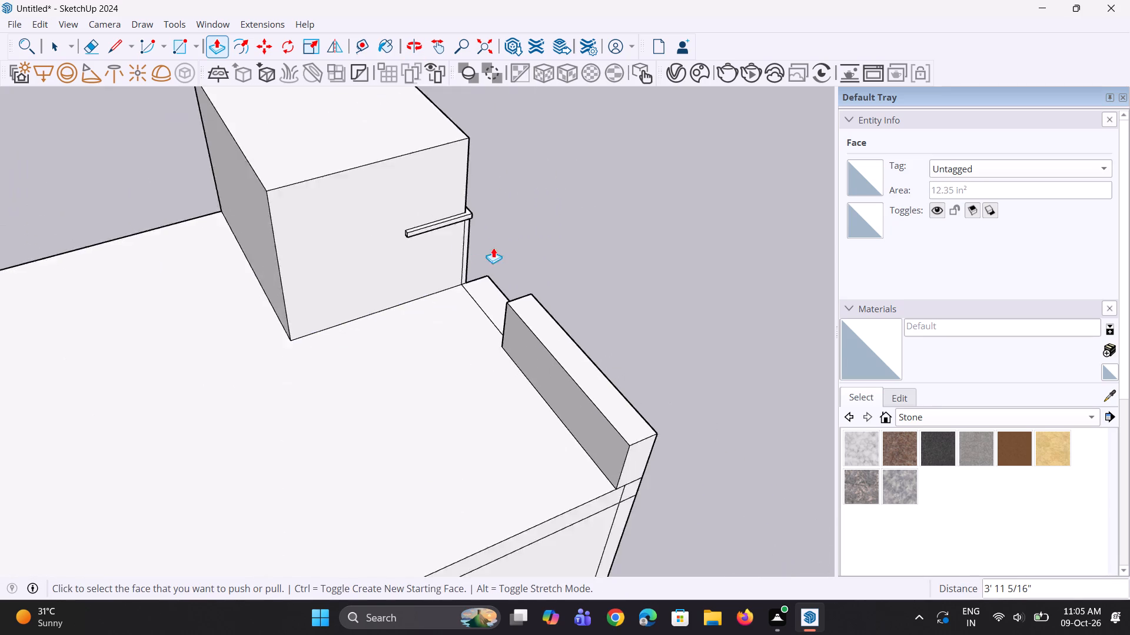
pyautogui.scroll(-2, 493, 248)
pyautogui.scroll(1, 639, 297)
pyautogui.moveTo(637, 303); pyautogui.dragTo(197, 283, button='middle')
pyautogui.scroll(-2, 441, 286)
pyautogui.moveTo(514, 299); pyautogui.dragTo(282, 92, button='middle')
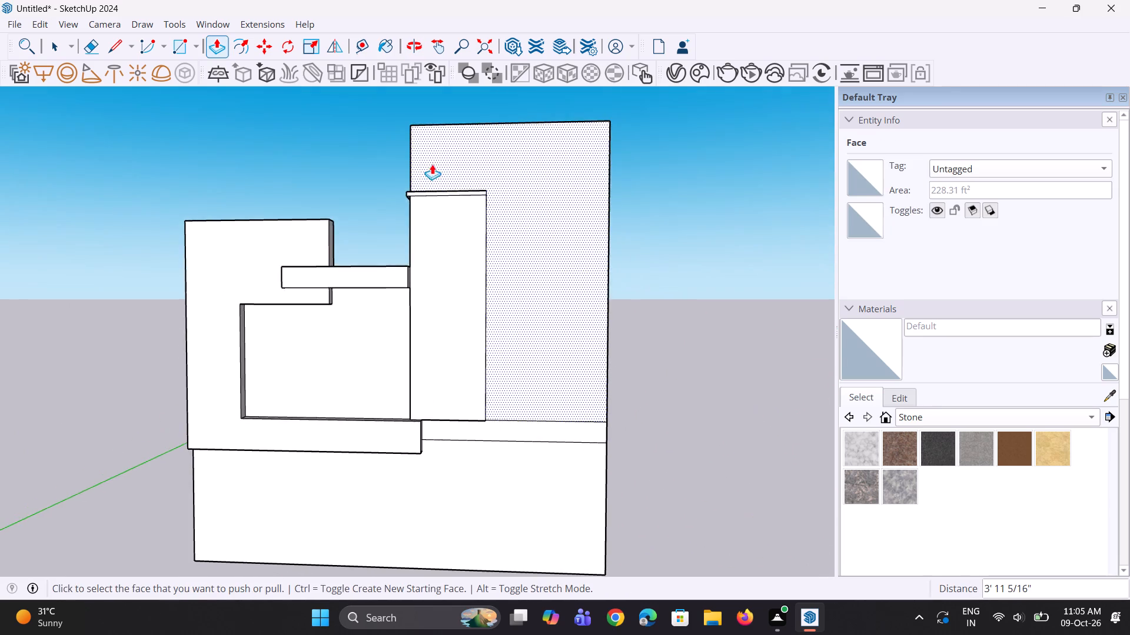
pyautogui.scroll(3, 453, 177)
pyautogui.moveTo(534, 272); pyautogui.dragTo(247, 270, button='middle')
pyautogui.scroll(3, 371, 216)
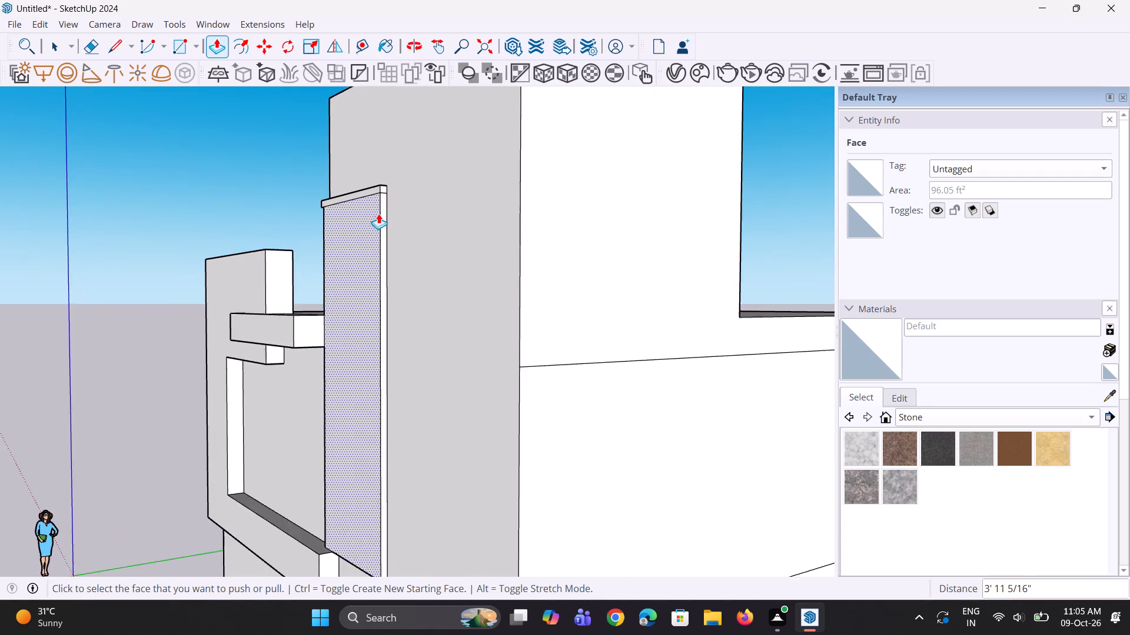
pyautogui.scroll(4, 378, 213)
pyautogui.scroll(-4, 369, 253)
pyautogui.moveTo(371, 253); pyautogui.dragTo(347, 275, button='middle')
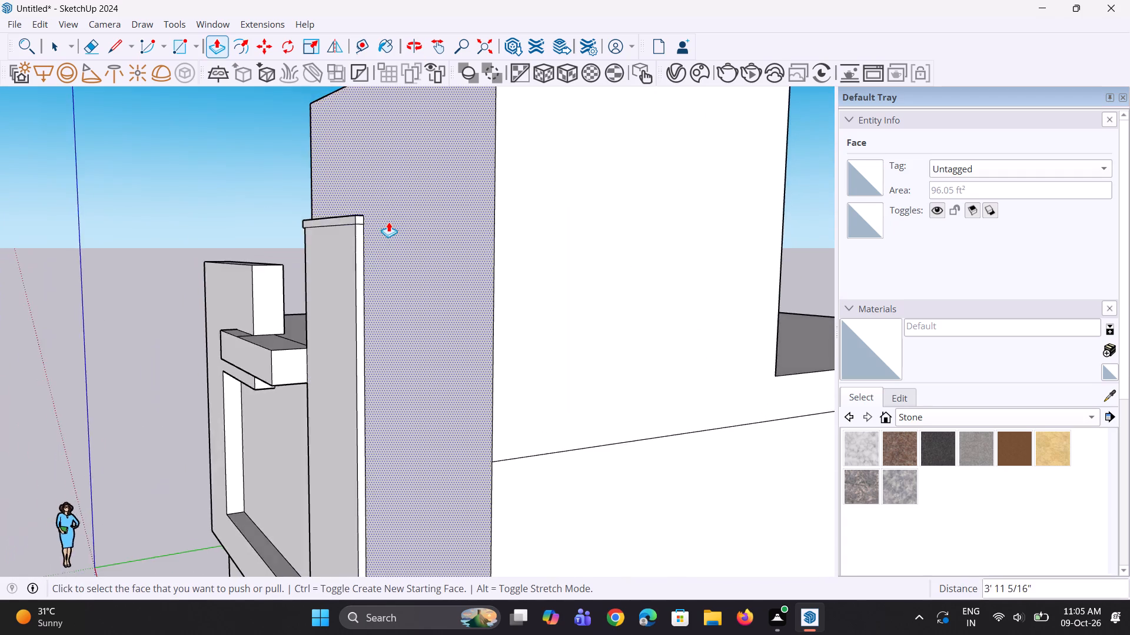
pyautogui.scroll(3, 388, 220)
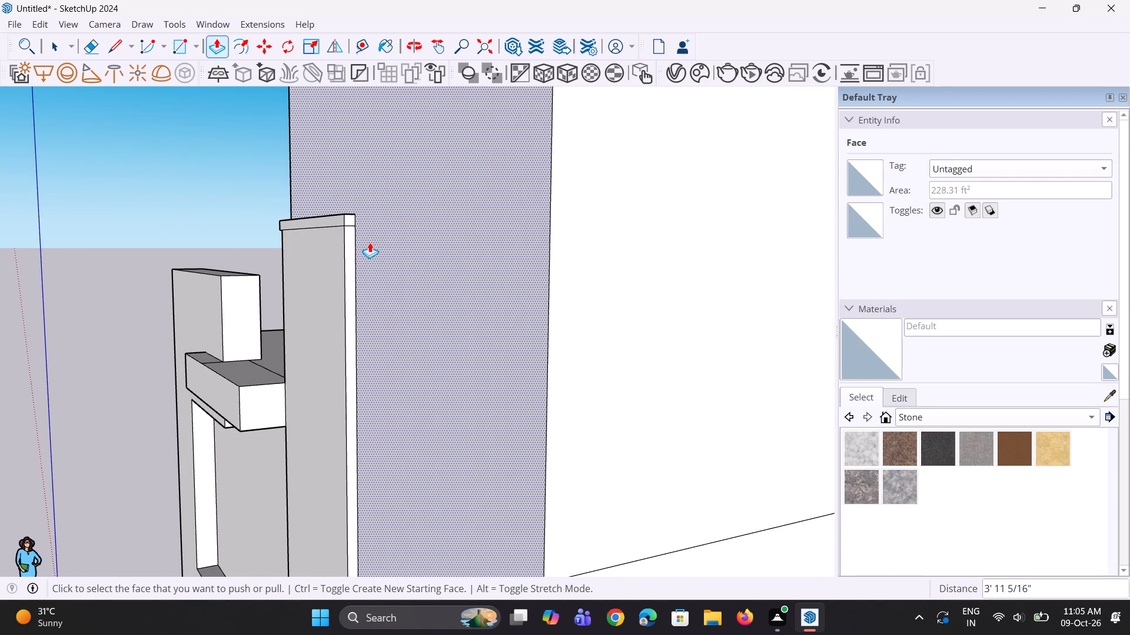
pyautogui.scroll(3, 376, 202)
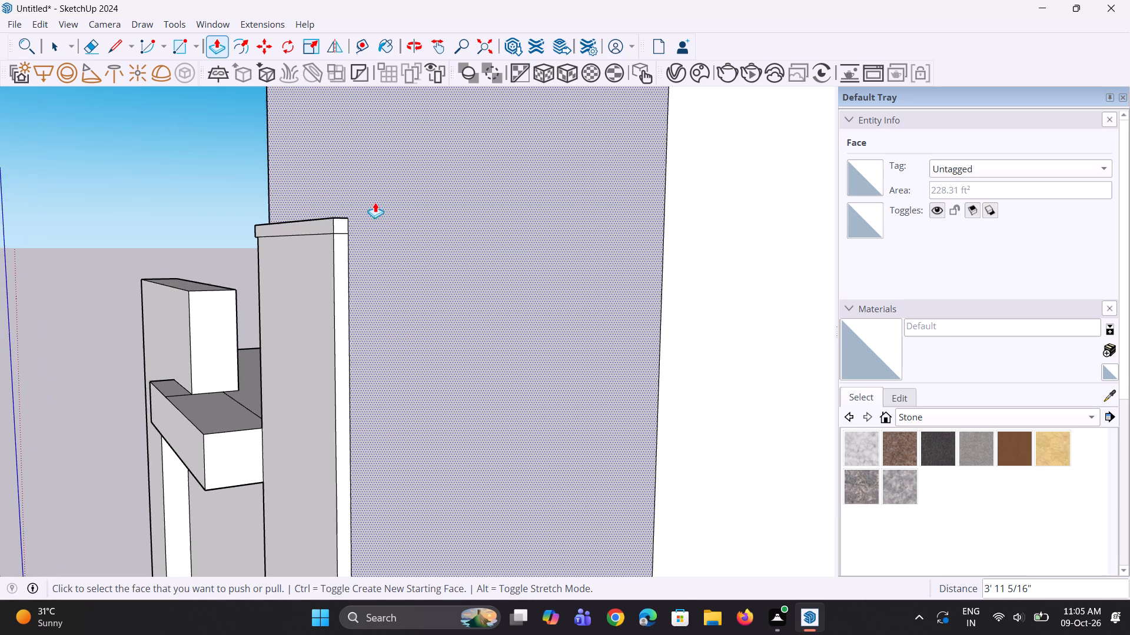
pyautogui.scroll(6, 323, 222)
pyautogui.scroll(-9, 351, 216)
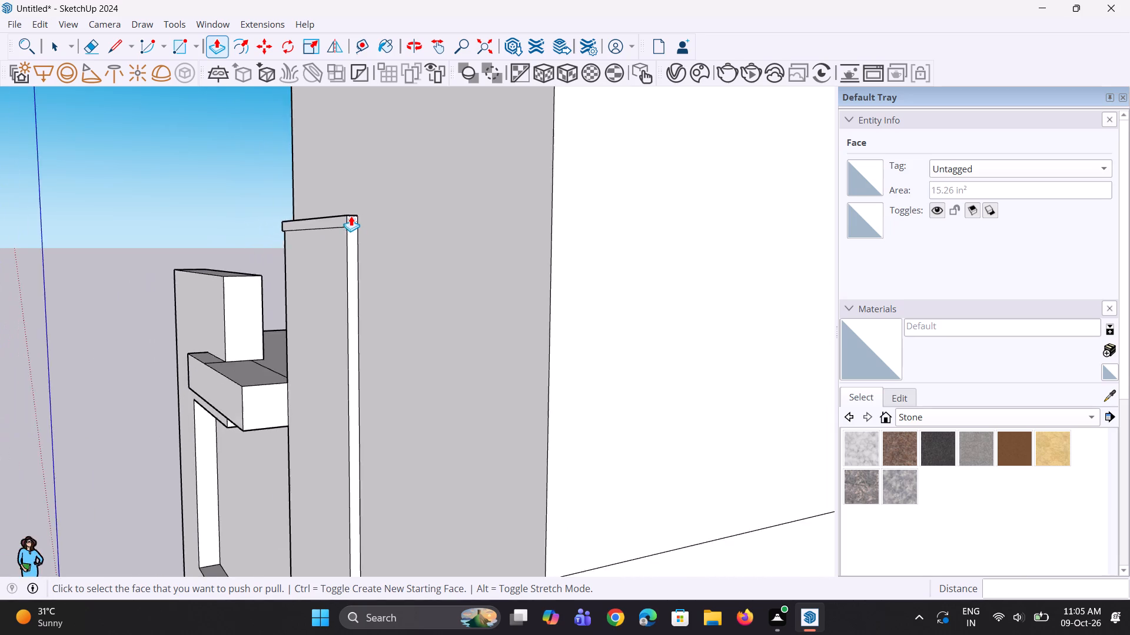
pyautogui.scroll(-10, 351, 216)
pyautogui.moveTo(375, 243); pyautogui.dragTo(500, 243, button='middle')
pyautogui.press('space')
pyautogui.press('space')
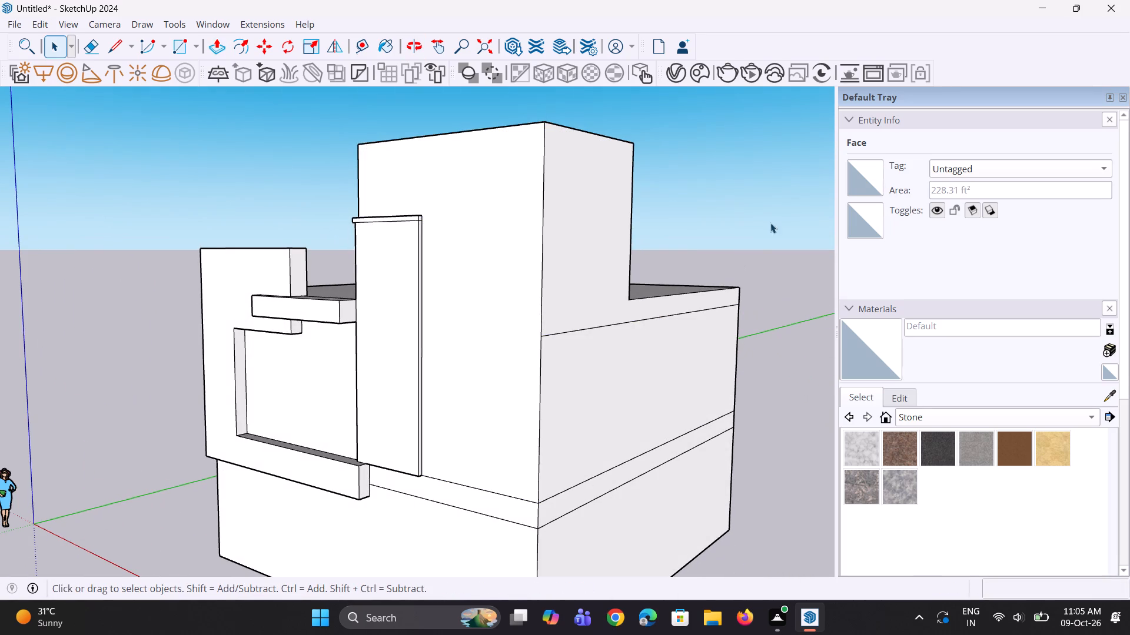
pyautogui.click(780, 210)
pyautogui.scroll(-5, 560, 360)
pyautogui.moveTo(430, 355); pyautogui.dragTo(498, 426, button='middle')
pyautogui.scroll(2, 460, 325)
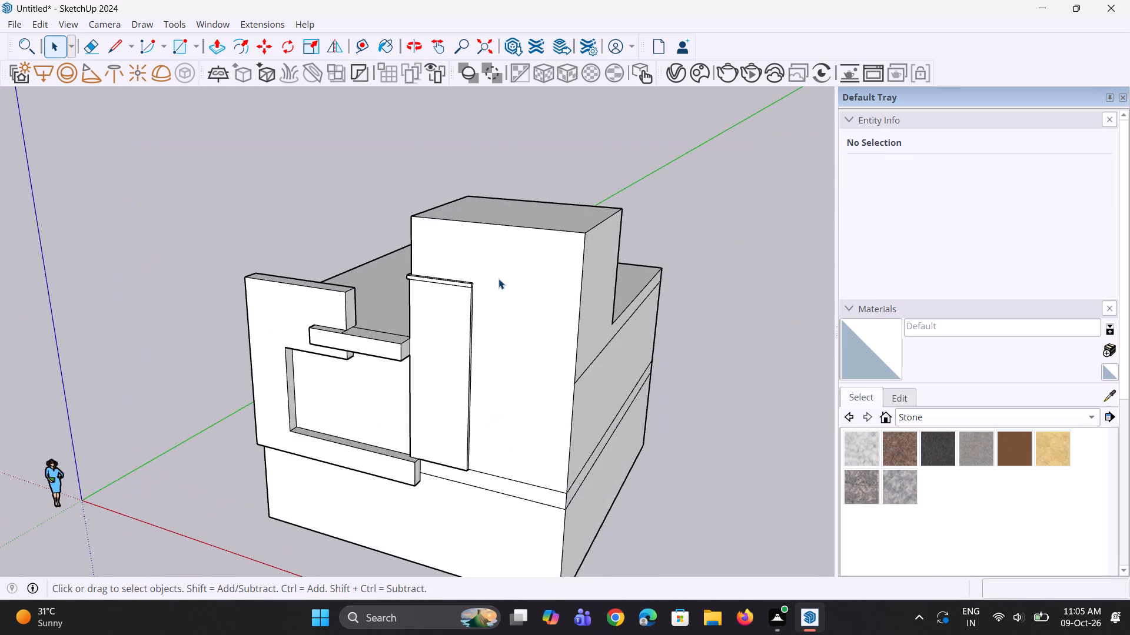
# Pull the cap strip's other end, away from the ledge, outward about 1 9/16" past the panel's edge.
pyautogui.scroll(4, 498, 279)
pyautogui.moveTo(450, 318); pyautogui.dragTo(254, 312, button='middle')
pyautogui.scroll(6, 331, 291)
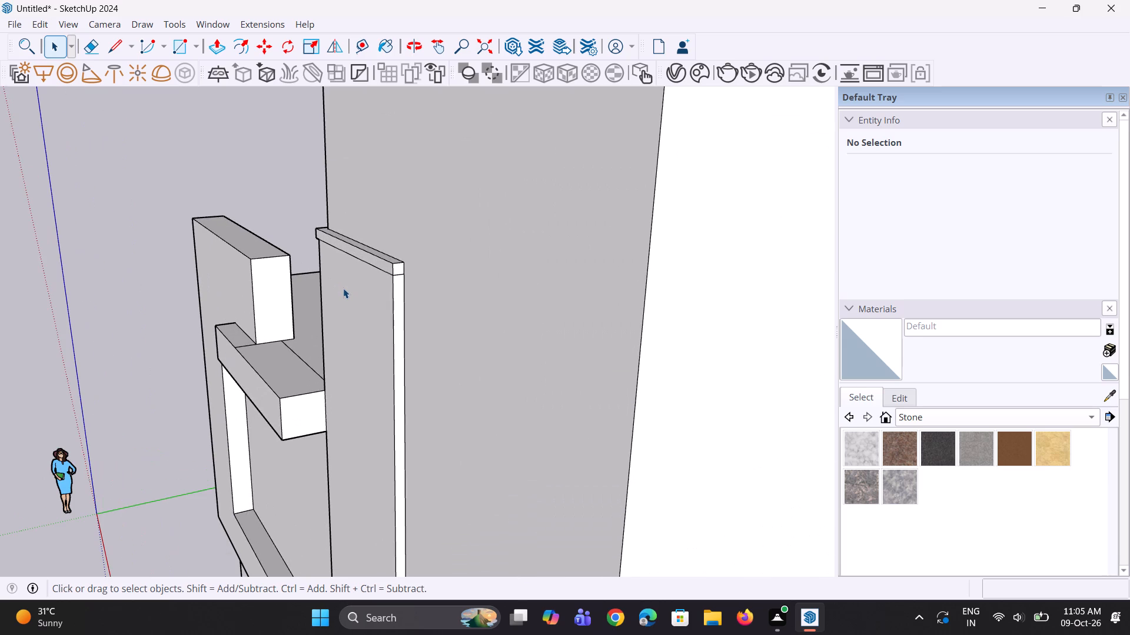
pyautogui.scroll(3, 343, 289)
pyautogui.press('p')
pyautogui.click(428, 260)
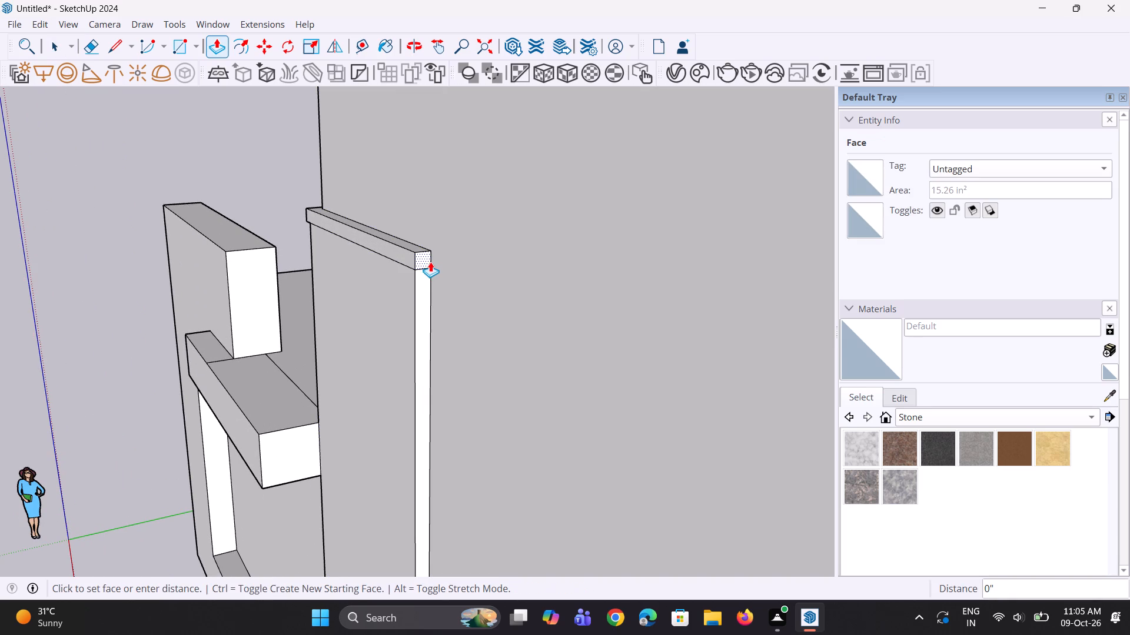
pyautogui.click(430, 264)
# Review the capped tall panel and the whole building's front elevation from several distances.
pyautogui.moveTo(374, 303); pyautogui.dragTo(523, 282, button='middle')
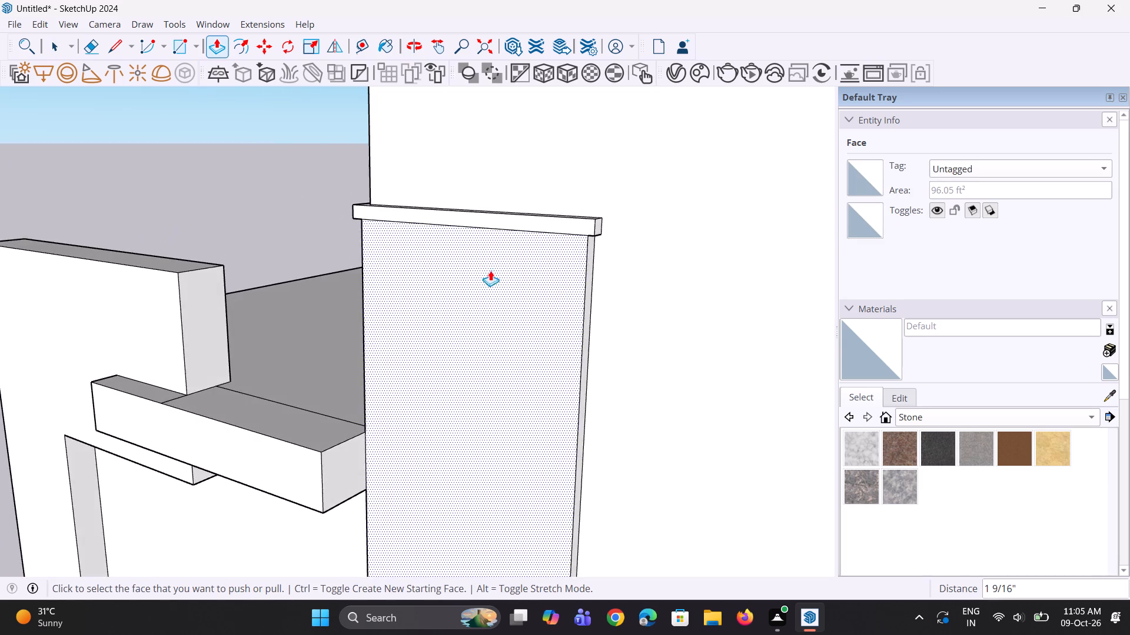
pyautogui.scroll(-7, 471, 272)
pyautogui.moveTo(498, 308); pyautogui.dragTo(614, 274, button='middle')
pyautogui.press('space')
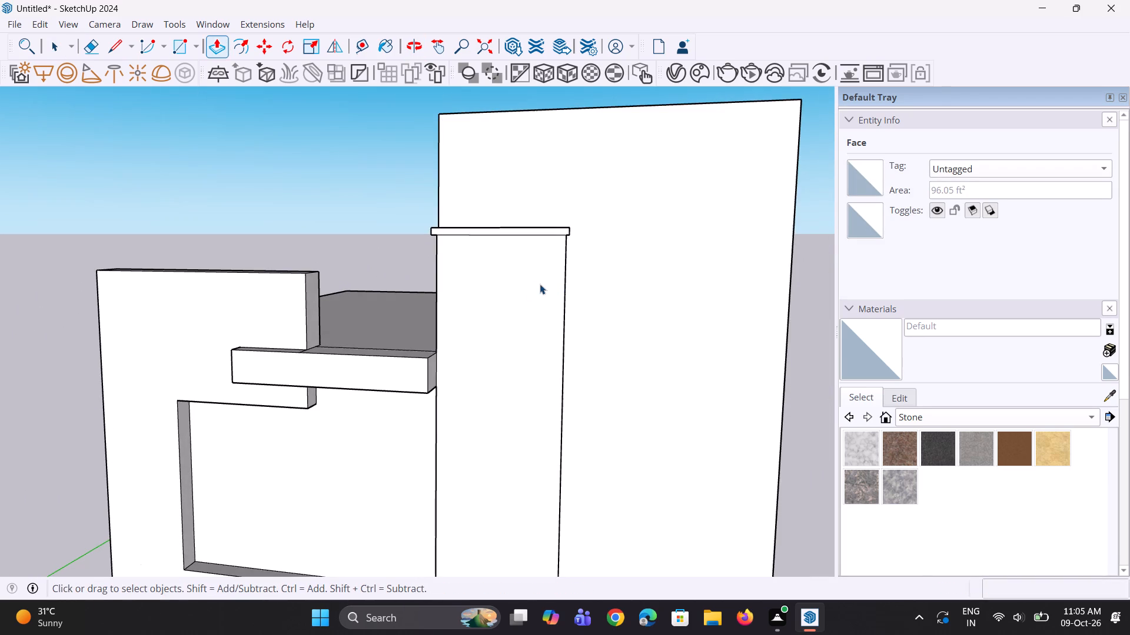
pyautogui.scroll(-9, 471, 293)
pyautogui.moveTo(475, 296); pyautogui.dragTo(544, 294, button='middle')
pyautogui.doubleClick(672, 346)
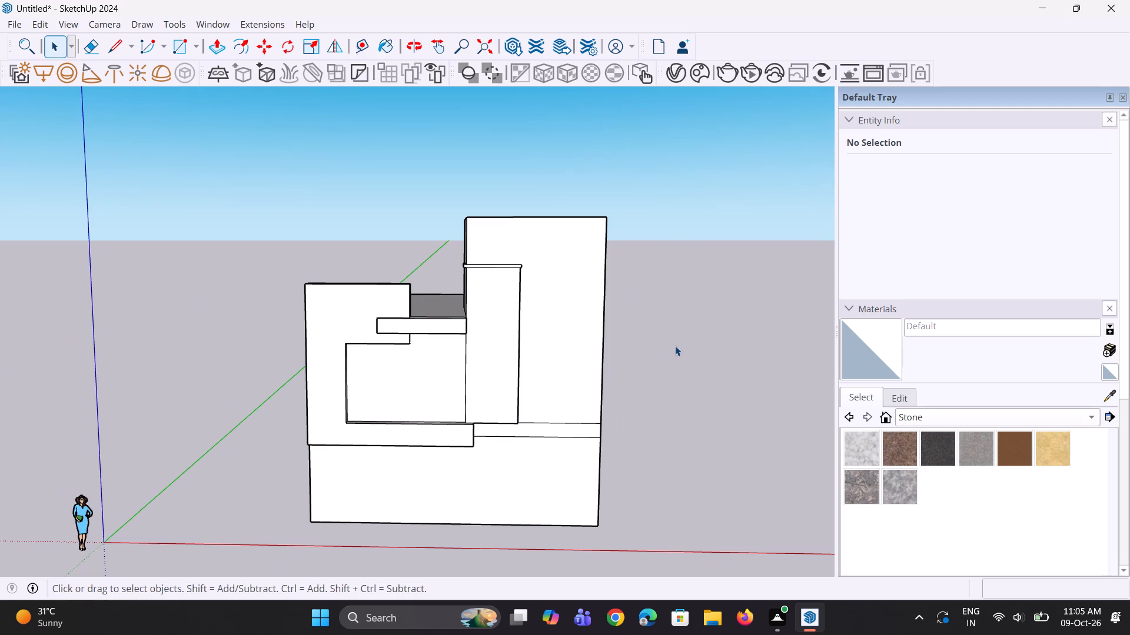
pyautogui.click(675, 346)
pyautogui.scroll(-3, 629, 345)
pyautogui.moveTo(630, 342); pyautogui.dragTo(663, 345, button='middle')
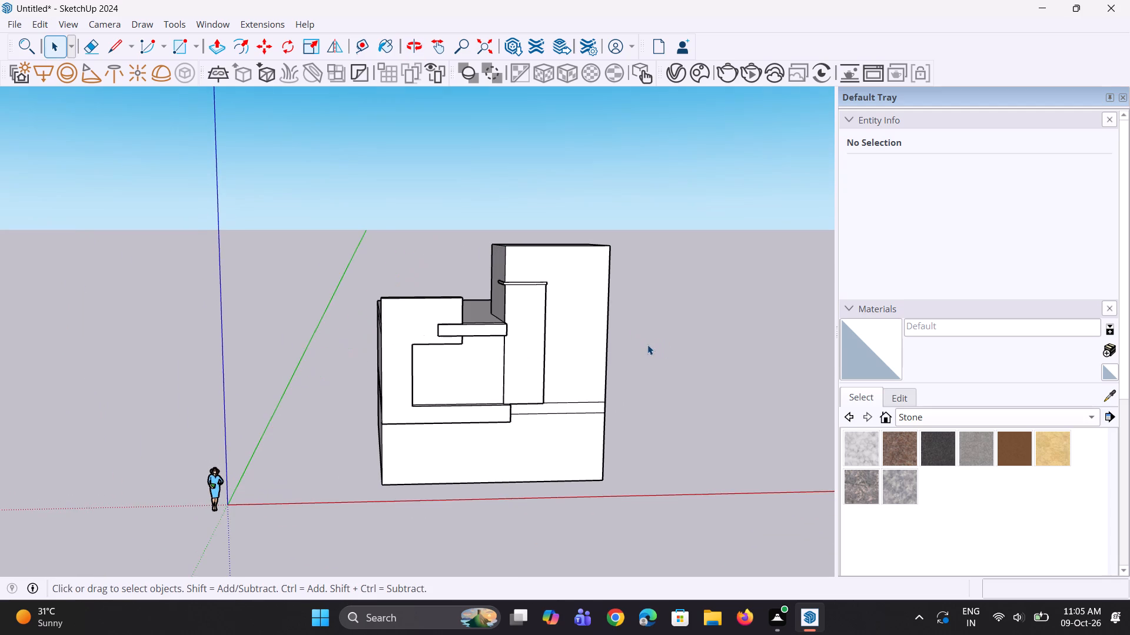
pyautogui.scroll(5, 647, 345)
pyautogui.scroll(-3, 633, 327)
pyautogui.moveTo(619, 335); pyautogui.dragTo(603, 361, button='middle')
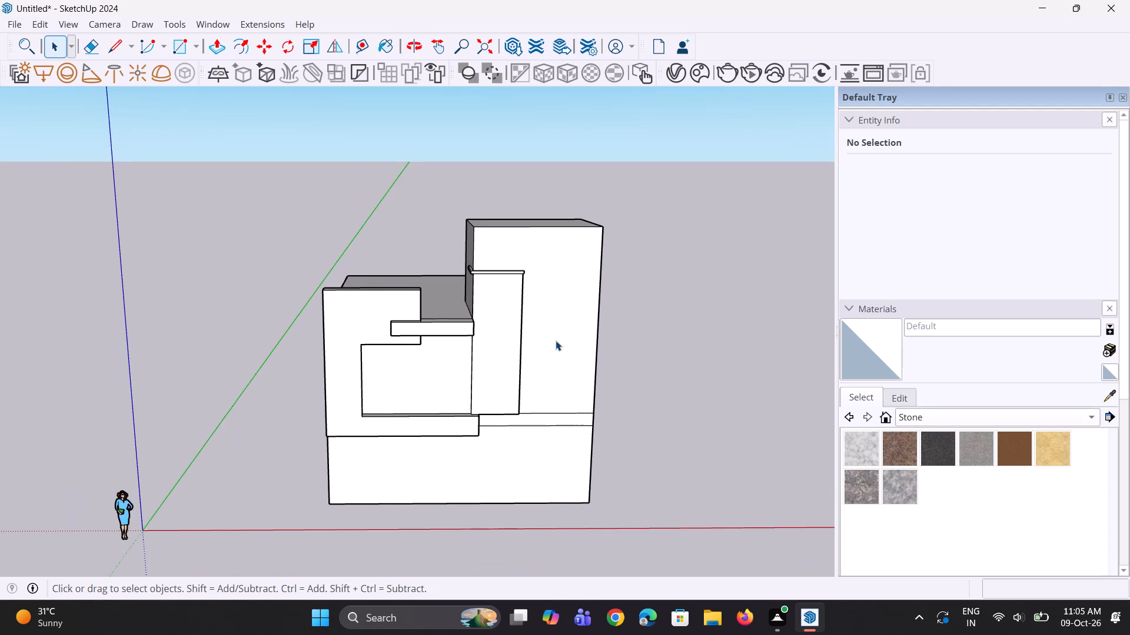
pyautogui.scroll(1, 552, 337)
pyautogui.scroll(-3, 551, 332)
pyautogui.moveTo(551, 331); pyautogui.dragTo(544, 324, button='middle')
pyautogui.scroll(-3, 544, 324)
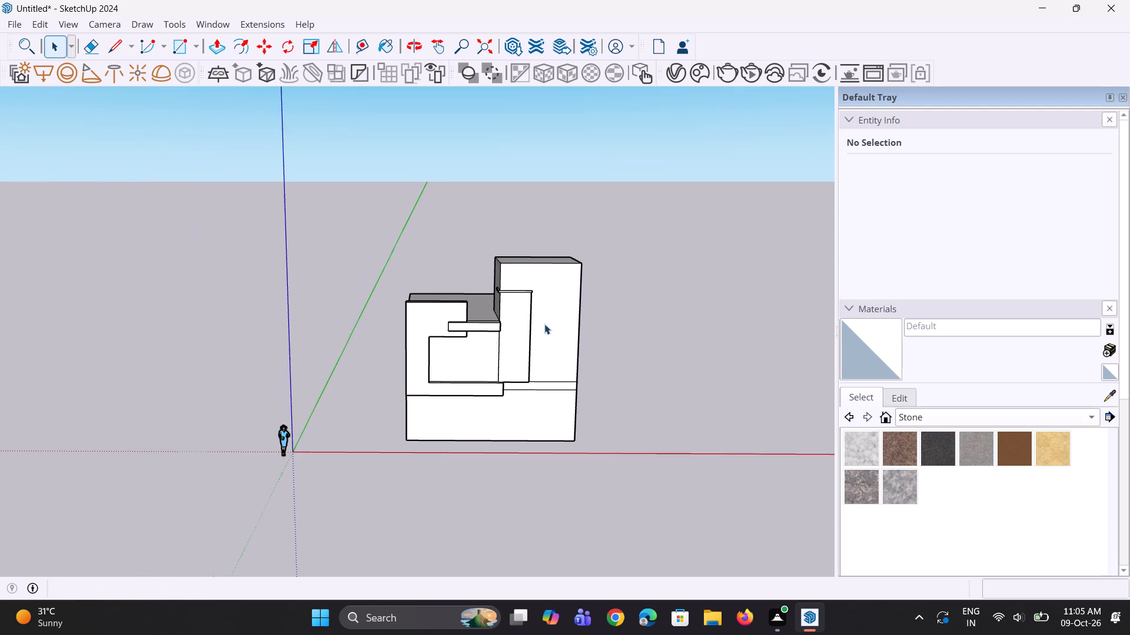
# Examine the building mass from the front, from above and from the side of the projecting frame.
pyautogui.moveTo(539, 389); pyautogui.dragTo(526, 364, button='middle')
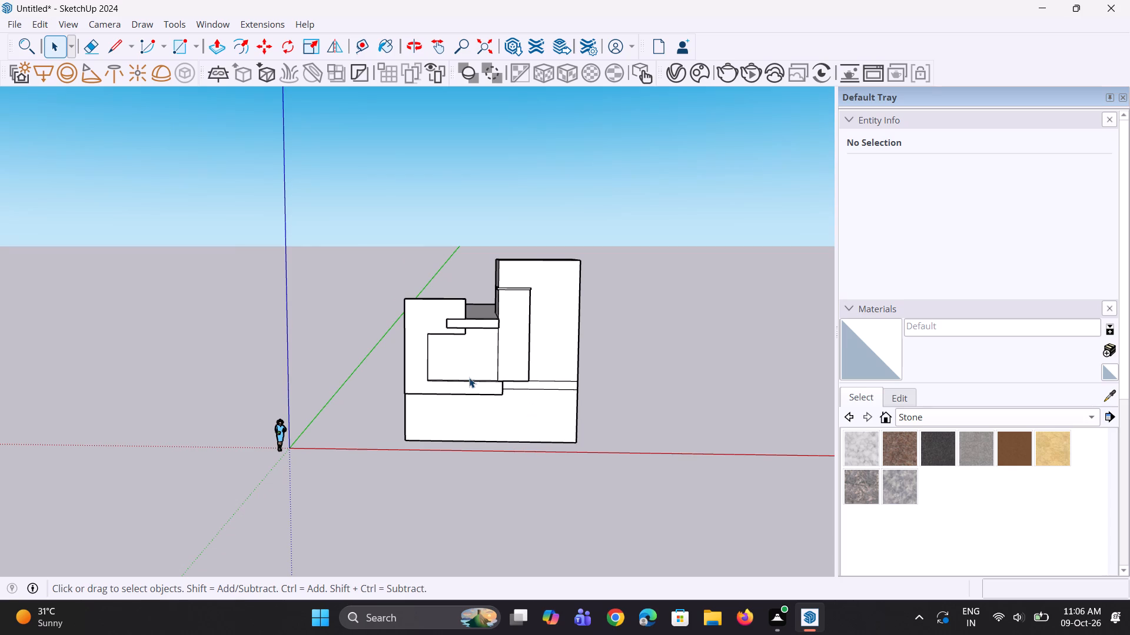
pyautogui.scroll(-3, 468, 377)
pyautogui.moveTo(466, 406); pyautogui.dragTo(466, 433, button='middle')
pyautogui.scroll(4, 471, 393)
pyautogui.scroll(1, 536, 372)
pyautogui.moveTo(536, 372); pyautogui.dragTo(529, 365, button='middle')
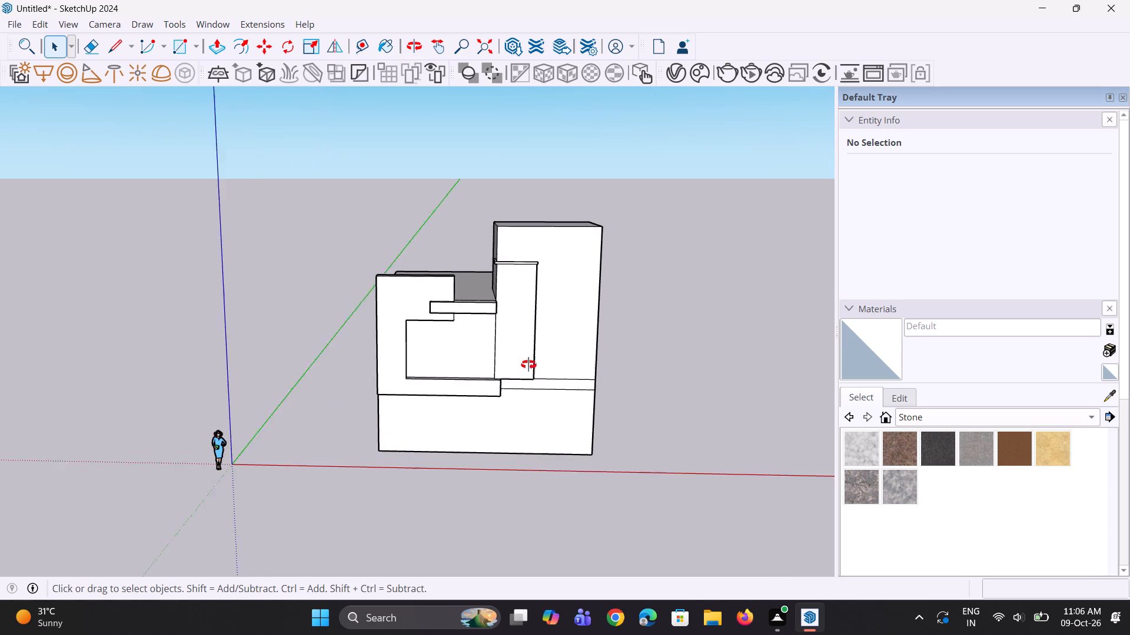
pyautogui.moveTo(529, 365); pyautogui.dragTo(465, 357, button='middle')
pyautogui.scroll(2, 476, 350)
pyautogui.moveTo(523, 331); pyautogui.dragTo(518, 340, button='middle')
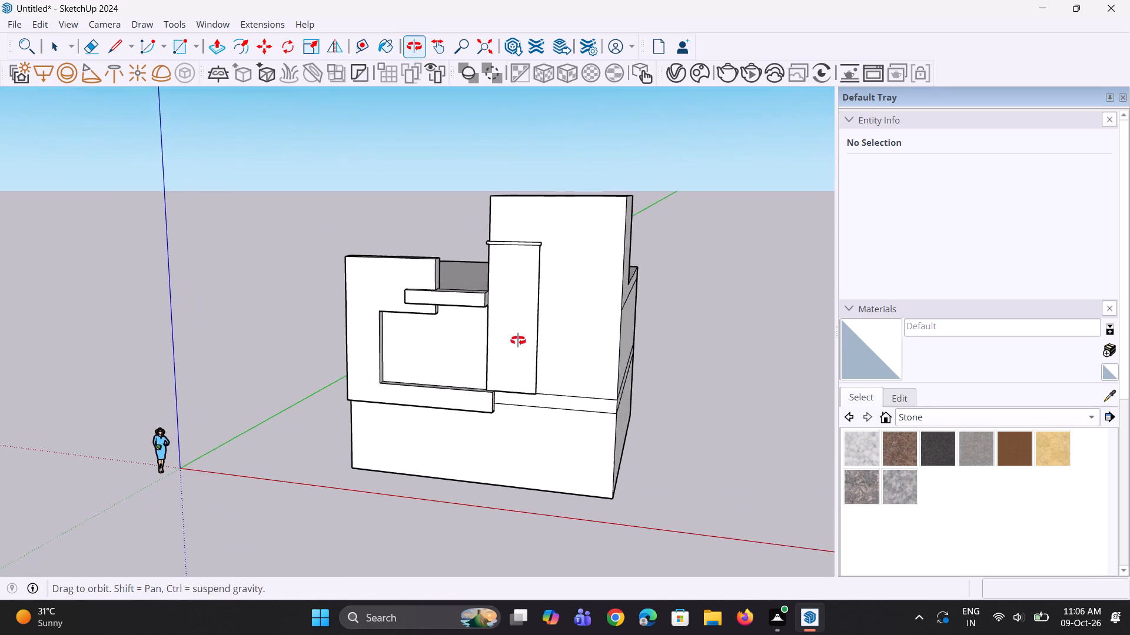
pyautogui.moveTo(518, 340); pyautogui.dragTo(559, 330, button='middle')
pyautogui.tripleClick(652, 372)
pyautogui.tripleClick(652, 372)
pyautogui.click(652, 372)
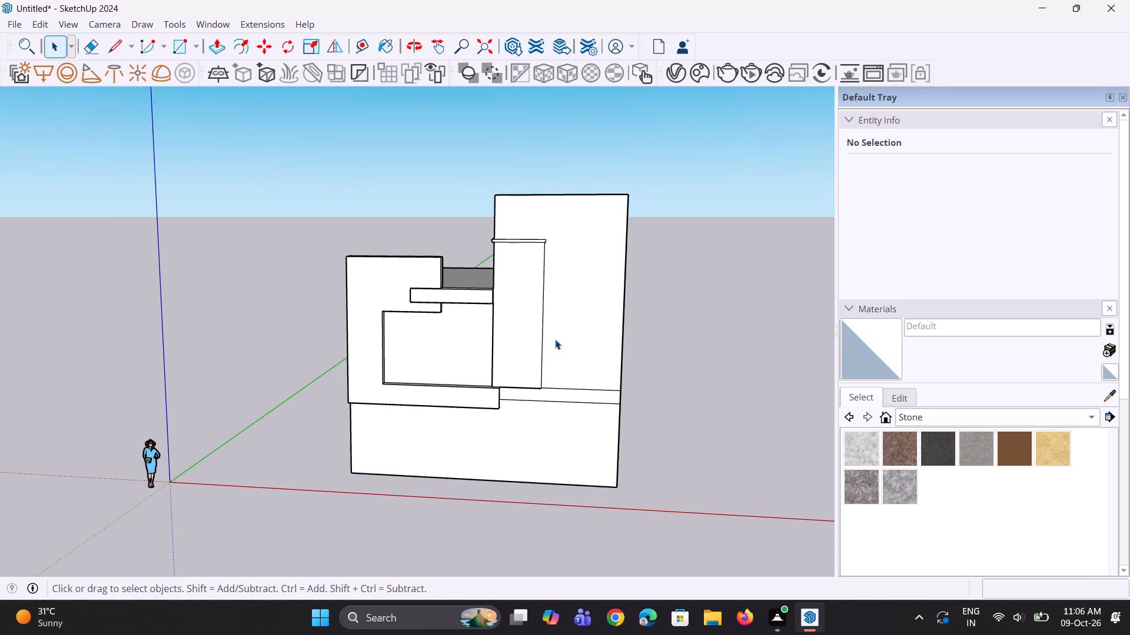
pyautogui.click(680, 369)
pyautogui.doubleClick(680, 365)
pyautogui.click(675, 368)
pyautogui.moveTo(561, 314); pyautogui.dragTo(620, 380, button='middle')
pyautogui.scroll(1, 497, 330)
pyautogui.scroll(-3, 464, 314)
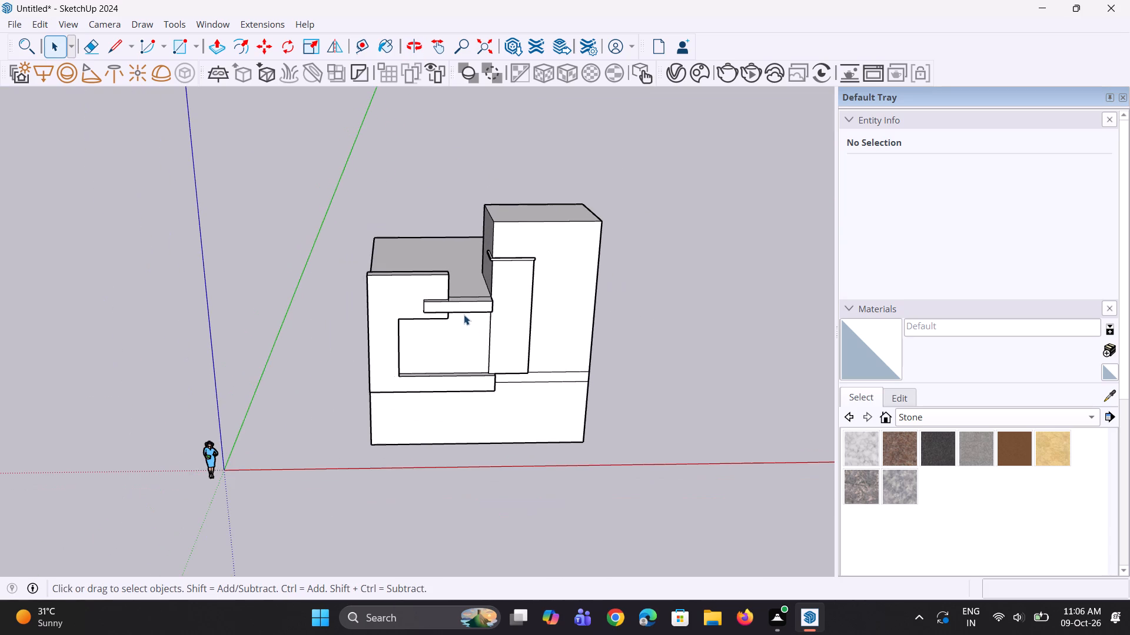
pyautogui.moveTo(460, 317); pyautogui.dragTo(713, 325, button='middle')
pyautogui.scroll(-4, 452, 285)
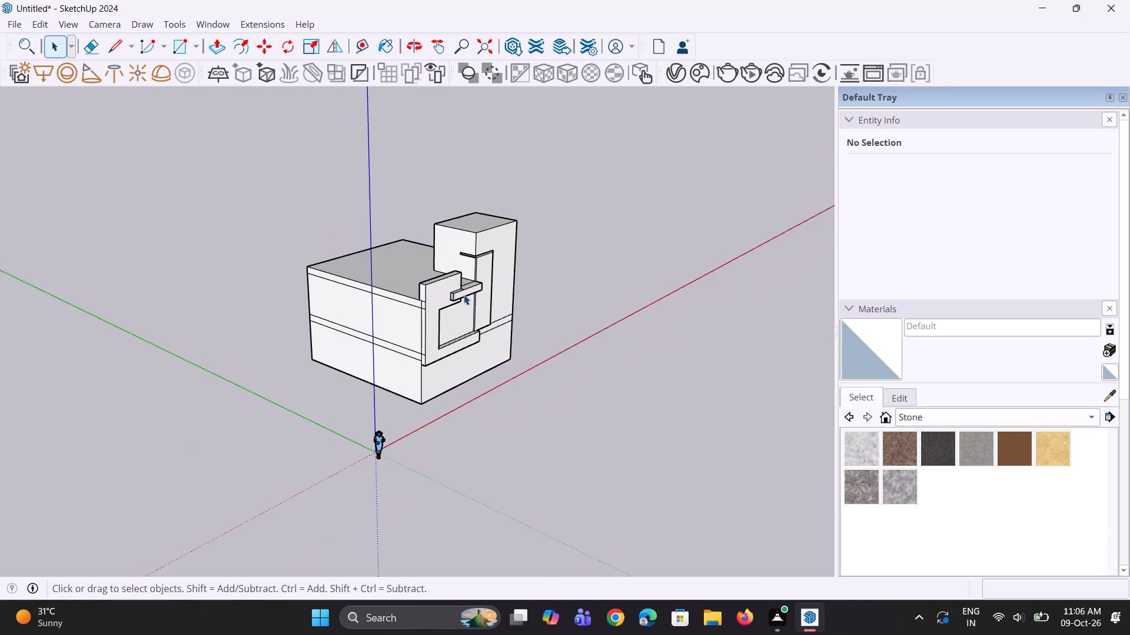
pyautogui.moveTo(464, 294); pyautogui.dragTo(453, 244, button='middle')
pyautogui.scroll(3, 428, 253)
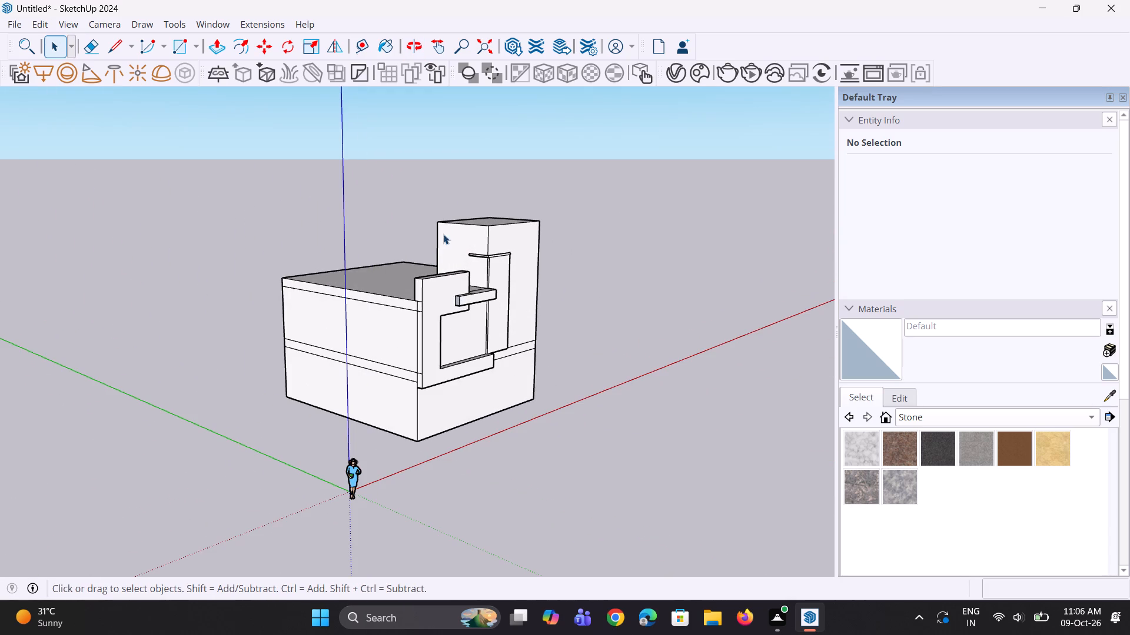
# Pull the rooftop block's top face slightly upward to make the block taller.
pyautogui.press('p')
pyautogui.click(483, 213)
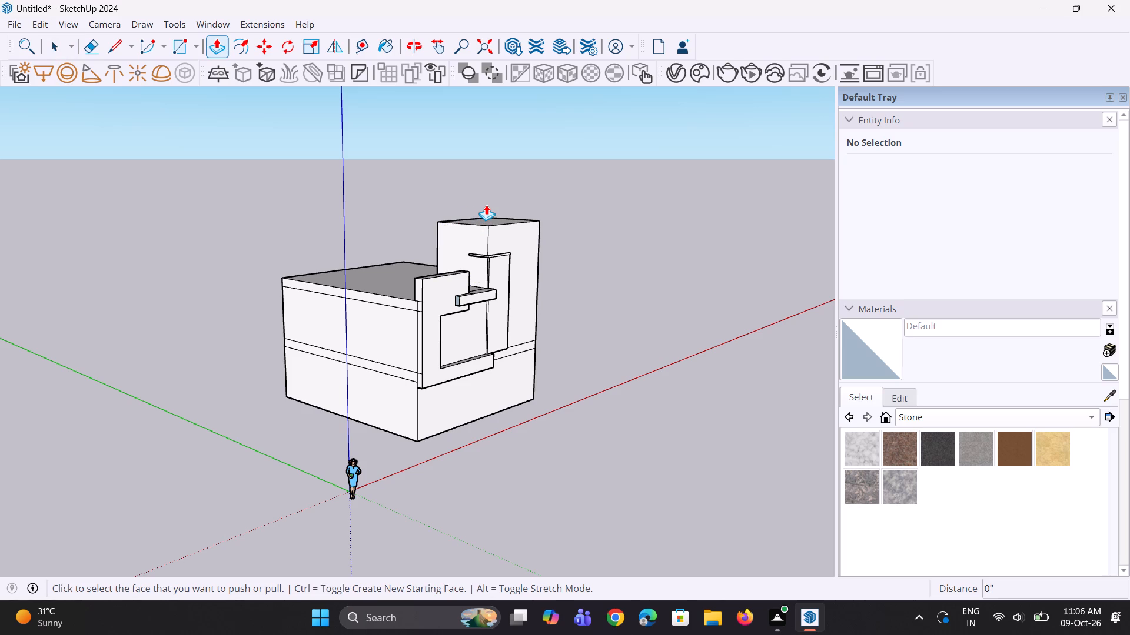
pyautogui.moveTo(486, 214); pyautogui.dragTo(443, 336, button='middle')
pyautogui.click(494, 225)
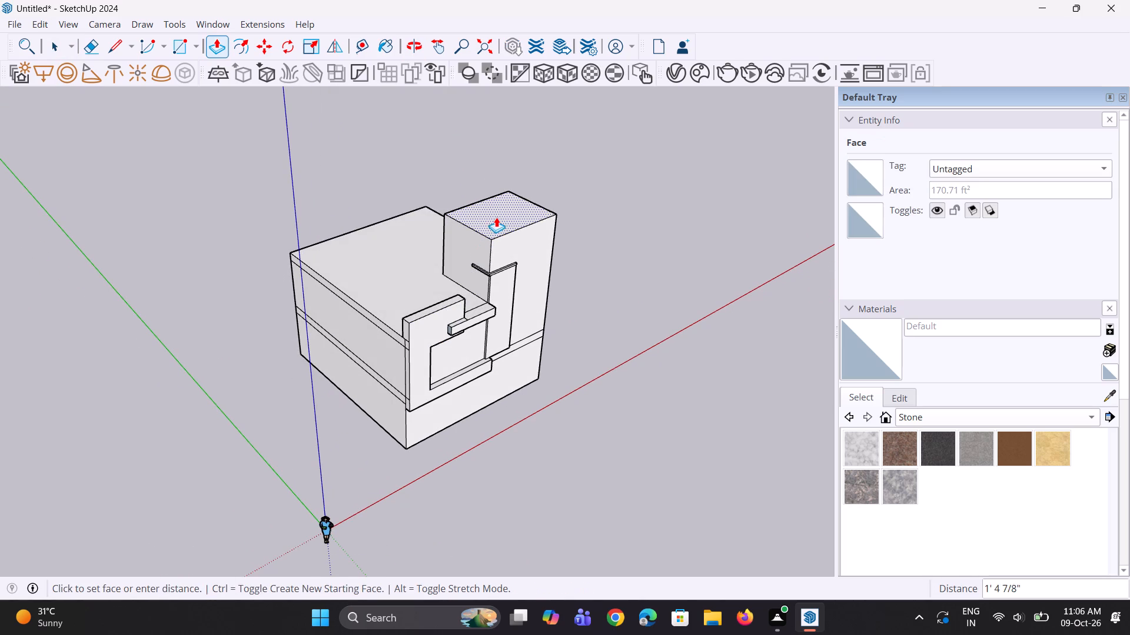
pyautogui.click(496, 216)
pyautogui.moveTo(441, 268); pyautogui.dragTo(516, 247, button='middle')
pyautogui.scroll(2, 490, 239)
pyautogui.moveTo(481, 240); pyautogui.dragTo(481, 227, button='middle')
pyautogui.press('space')
pyautogui.press('space')
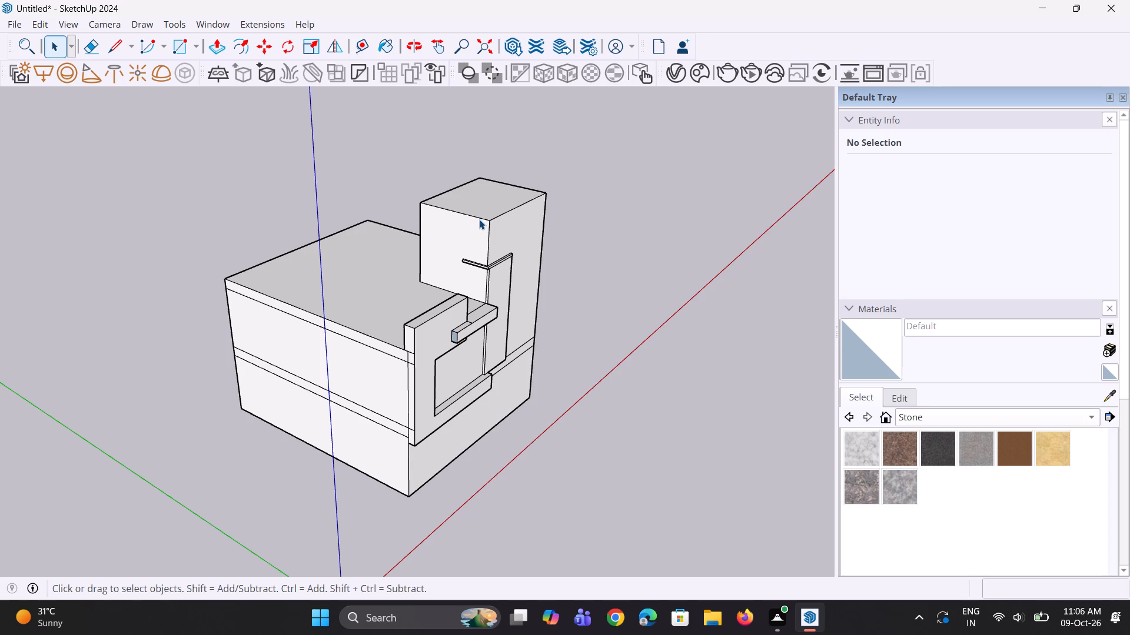
# Copy the rooftop block's top edge above the lower roof about 1' 6 11/16" down its side wall.
pyautogui.click(483, 220)
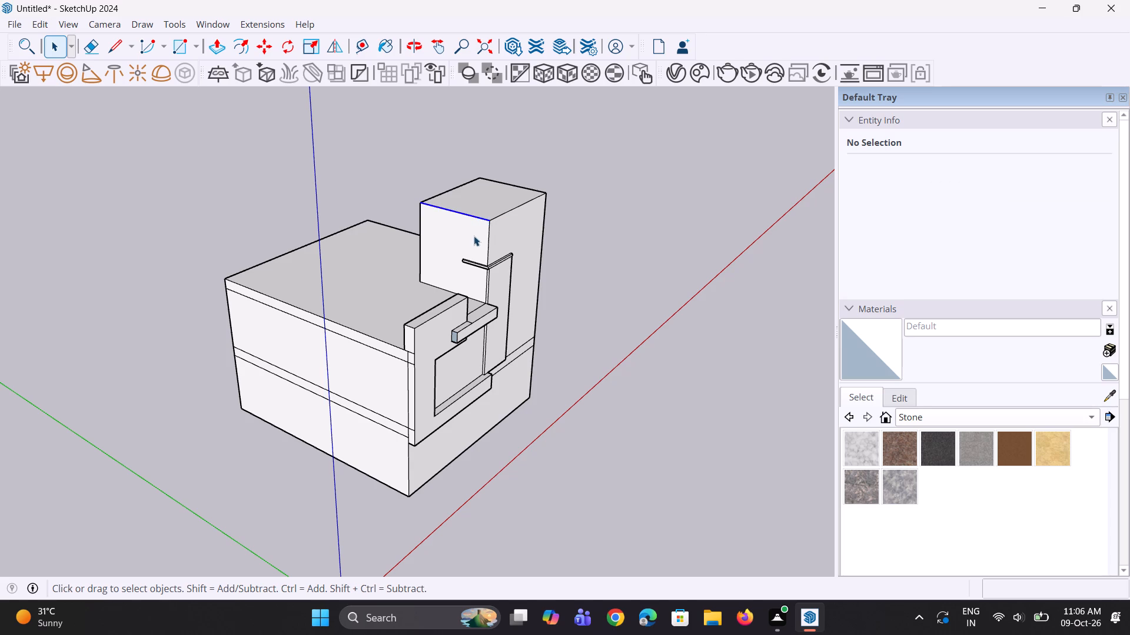
pyautogui.moveTo(474, 236); pyautogui.dragTo(461, 187, button='middle')
pyautogui.scroll(5, 457, 205)
pyautogui.press('m')
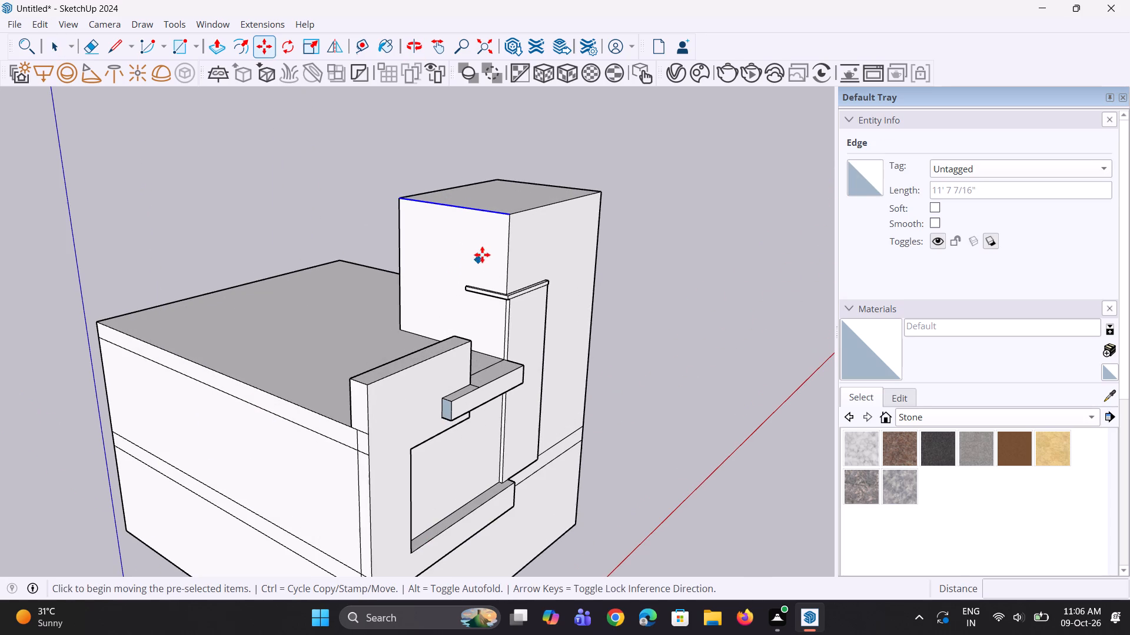
pyautogui.click(510, 215)
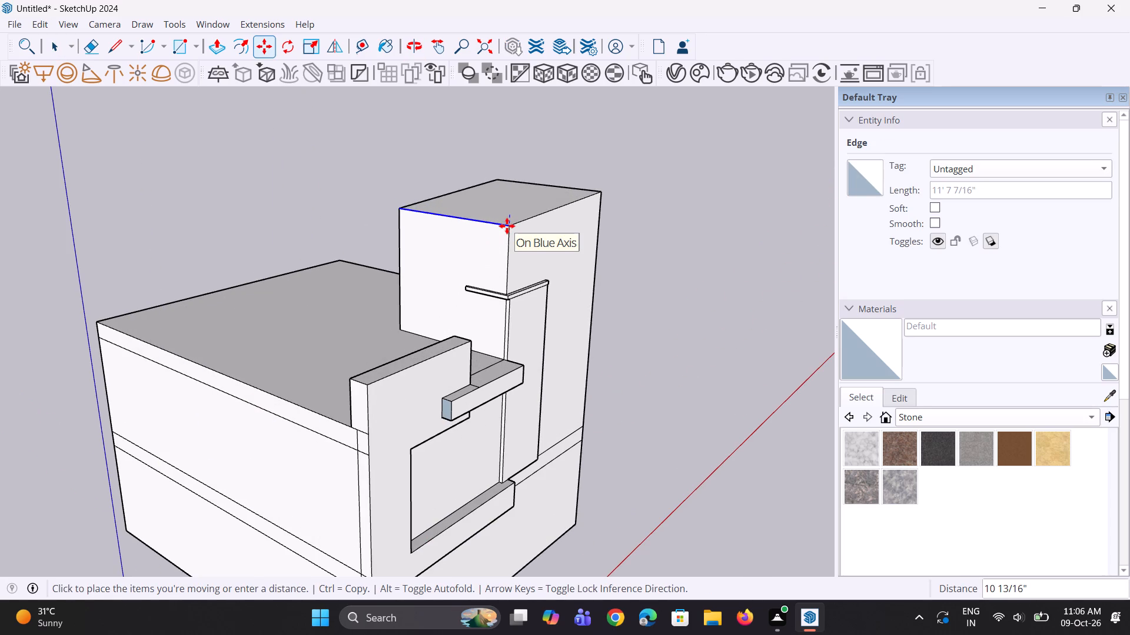
pyautogui.press('Escape')
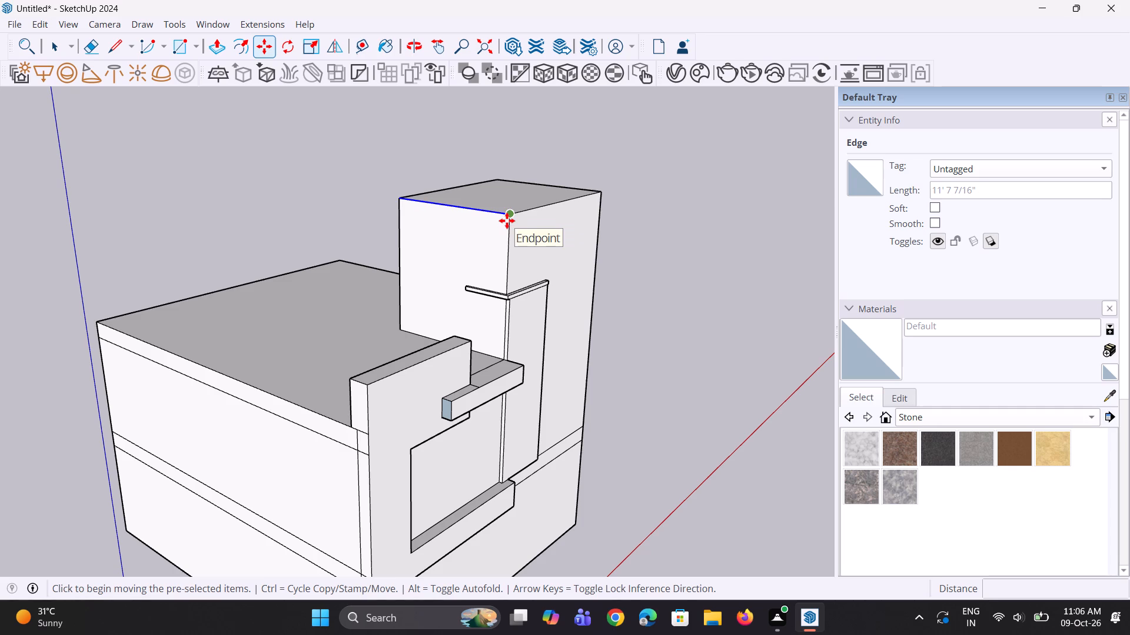
pyautogui.press('m')
pyautogui.click(507, 219)
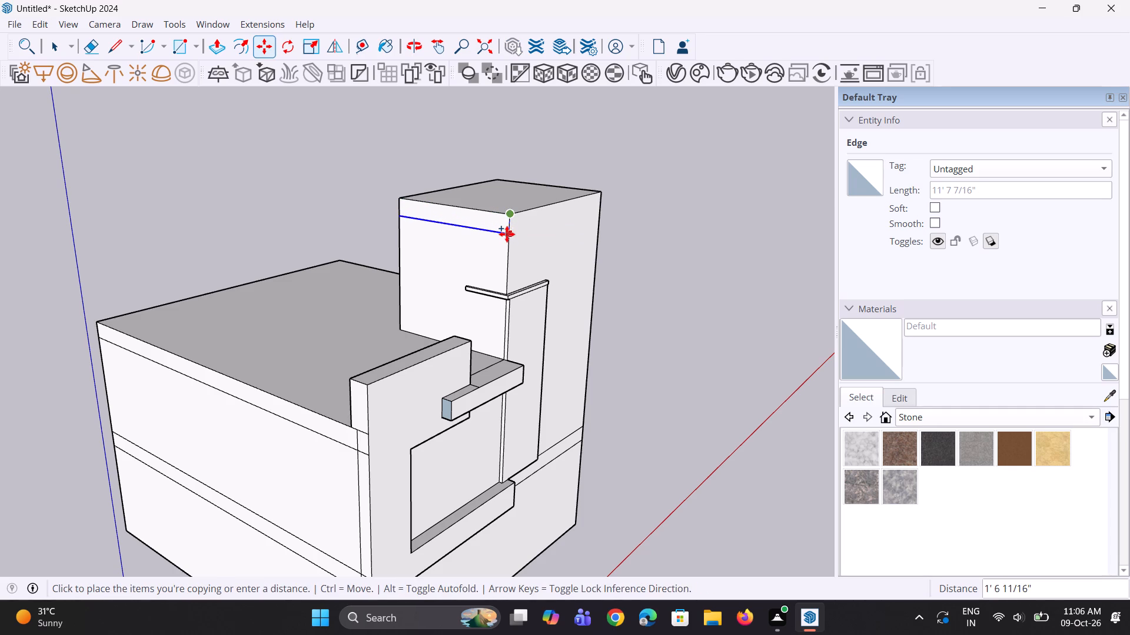
pyautogui.click(507, 234)
pyautogui.scroll(1, 474, 272)
pyautogui.moveTo(466, 279); pyautogui.dragTo(390, 276, button='middle')
pyautogui.scroll(-3, 394, 267)
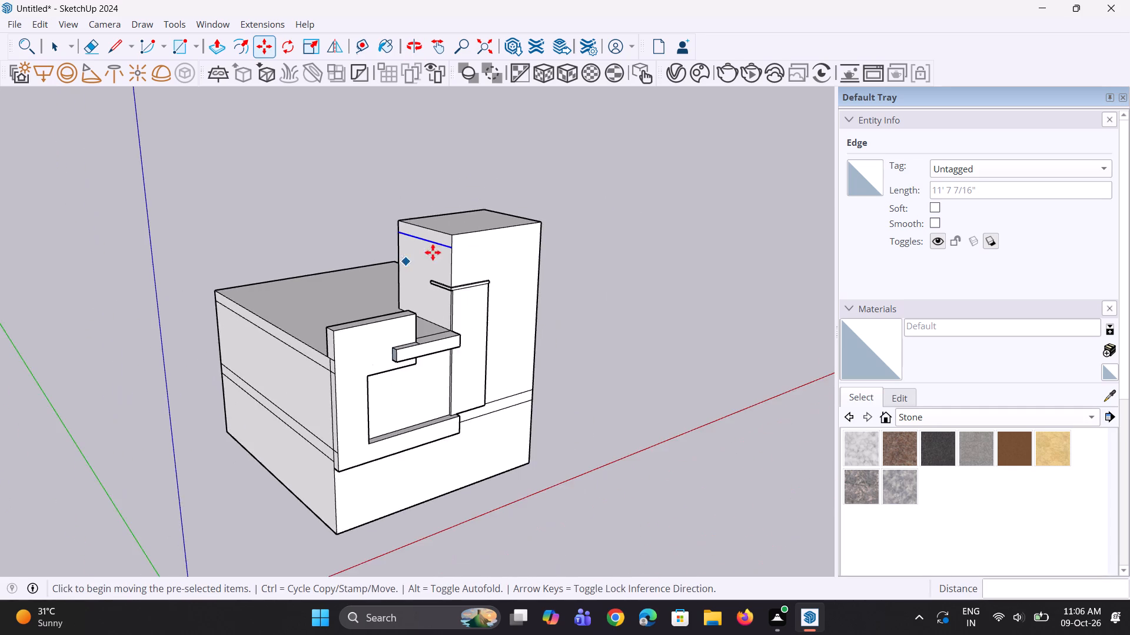
pyautogui.scroll(-2, 433, 252)
pyautogui.moveTo(436, 257); pyautogui.dragTo(425, 256, button='middle')
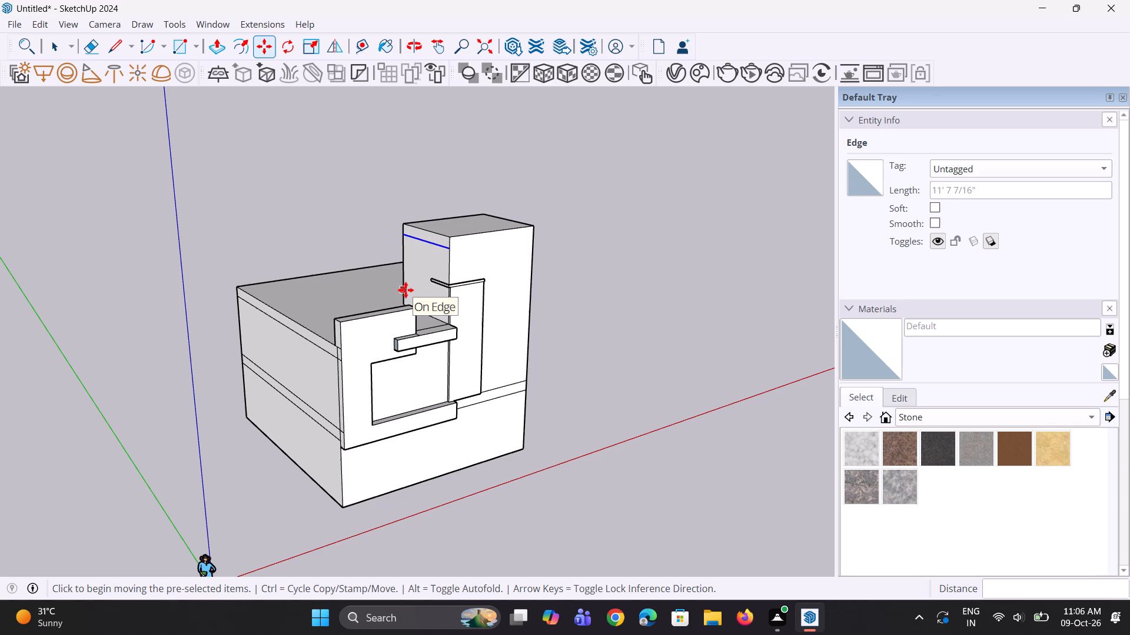
pyautogui.scroll(2, 402, 269)
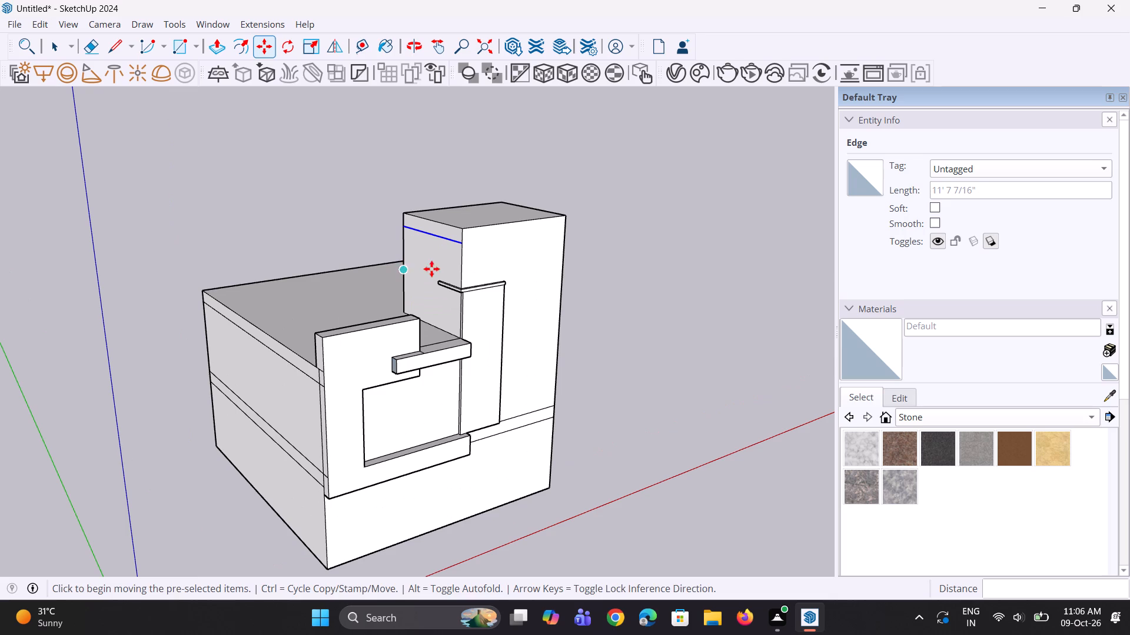
pyautogui.press('space')
pyautogui.press('space')
pyautogui.click(657, 324)
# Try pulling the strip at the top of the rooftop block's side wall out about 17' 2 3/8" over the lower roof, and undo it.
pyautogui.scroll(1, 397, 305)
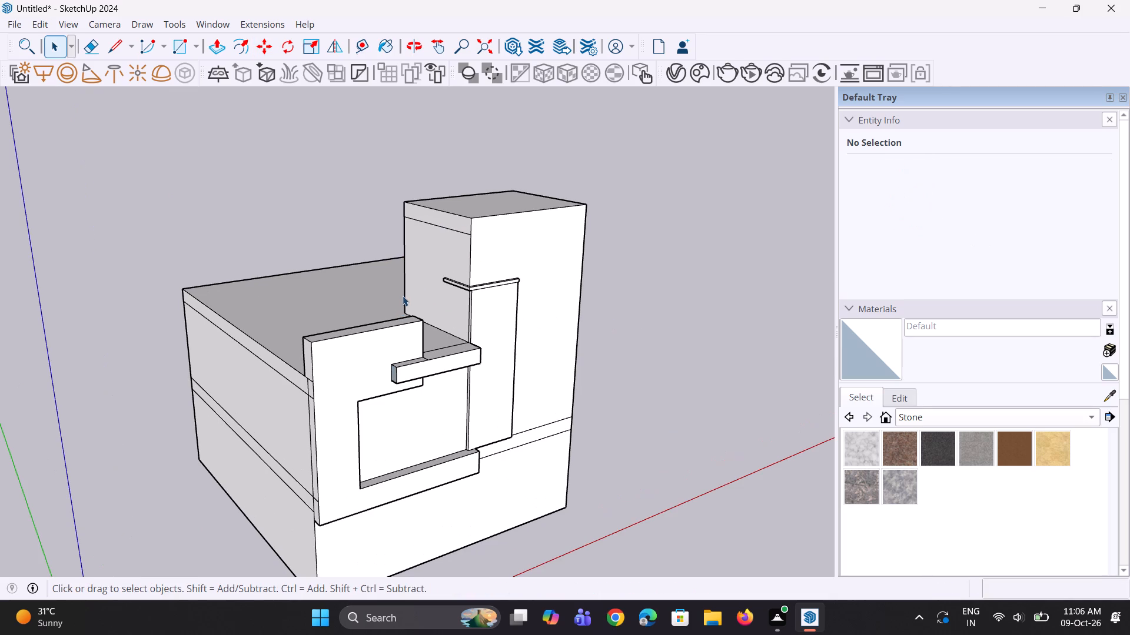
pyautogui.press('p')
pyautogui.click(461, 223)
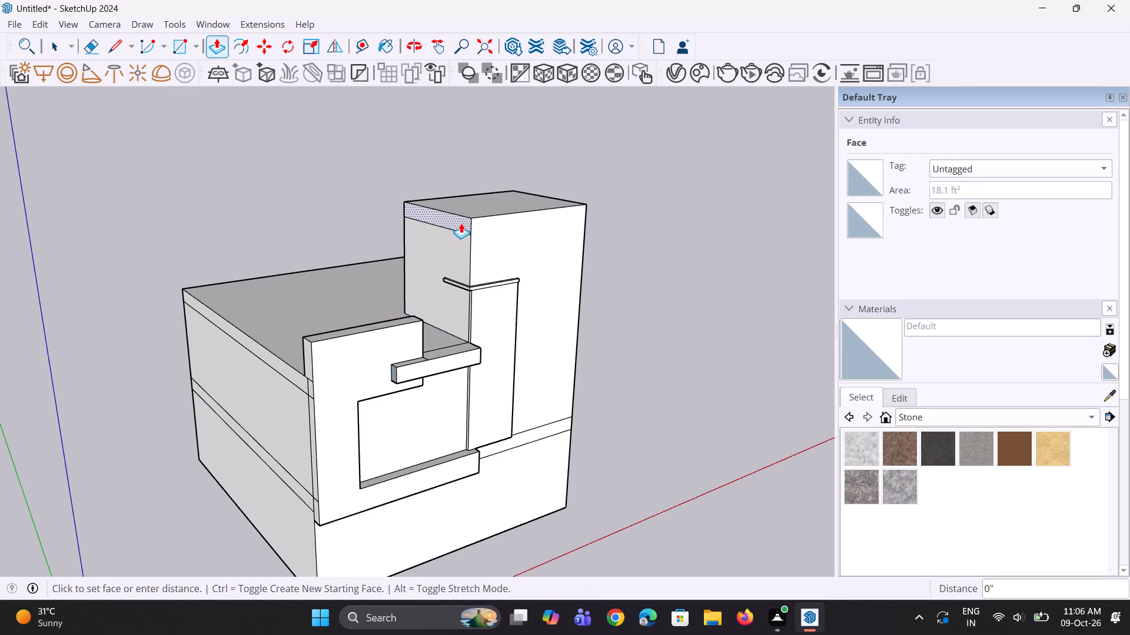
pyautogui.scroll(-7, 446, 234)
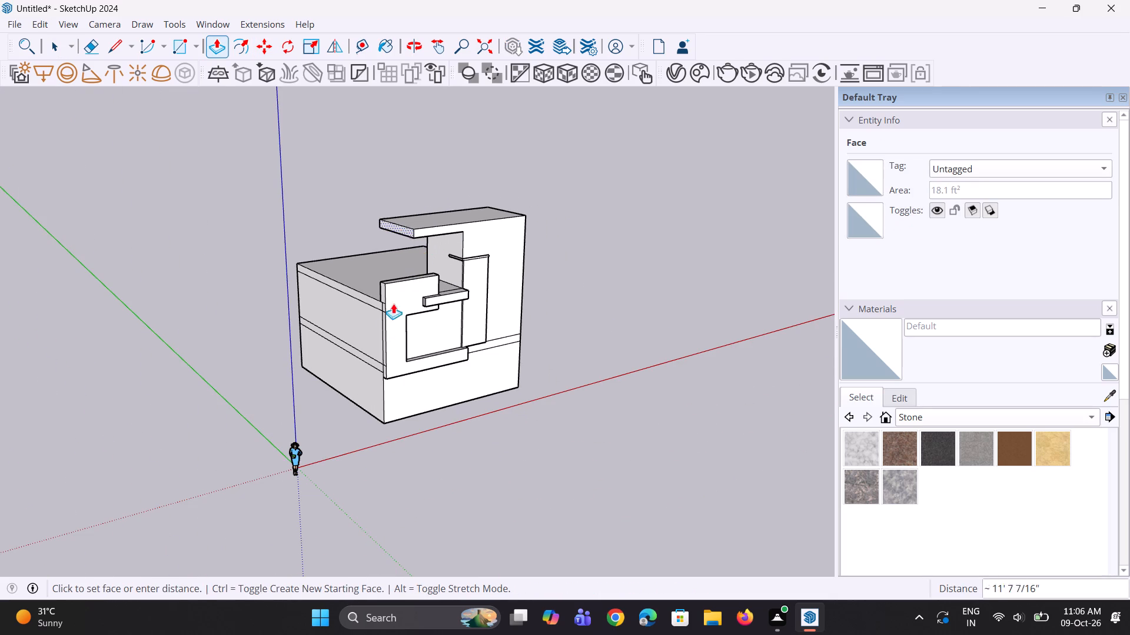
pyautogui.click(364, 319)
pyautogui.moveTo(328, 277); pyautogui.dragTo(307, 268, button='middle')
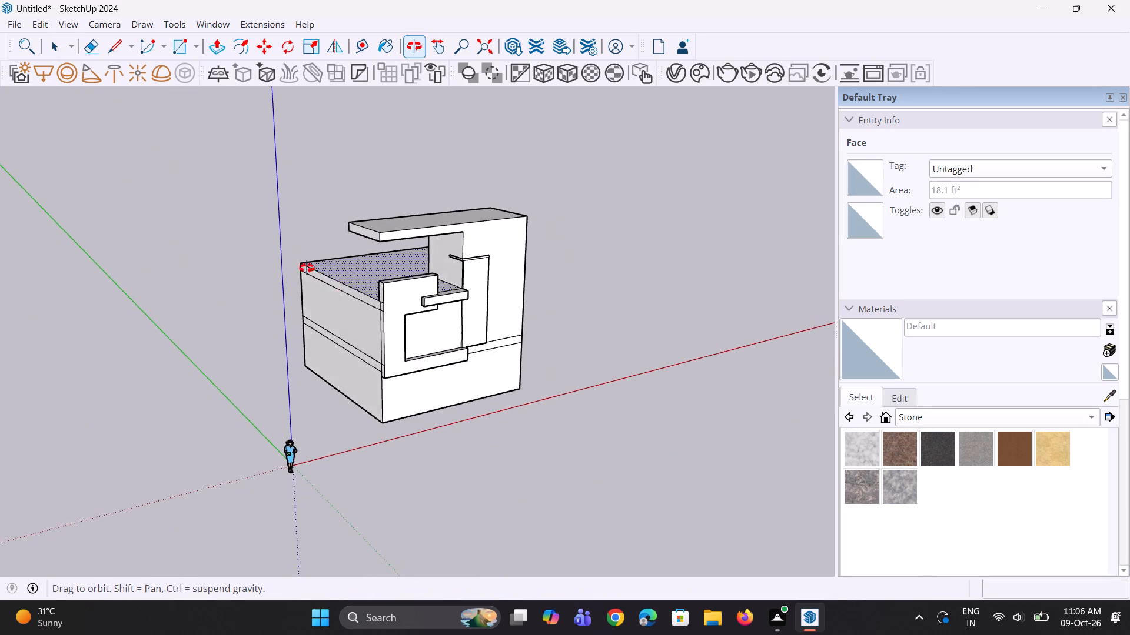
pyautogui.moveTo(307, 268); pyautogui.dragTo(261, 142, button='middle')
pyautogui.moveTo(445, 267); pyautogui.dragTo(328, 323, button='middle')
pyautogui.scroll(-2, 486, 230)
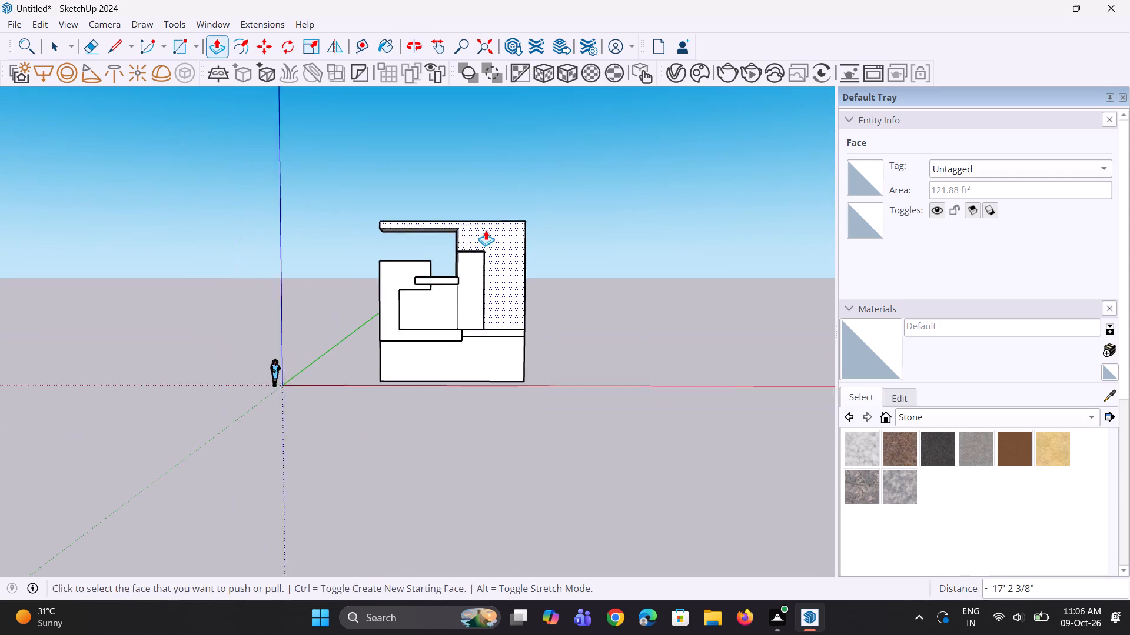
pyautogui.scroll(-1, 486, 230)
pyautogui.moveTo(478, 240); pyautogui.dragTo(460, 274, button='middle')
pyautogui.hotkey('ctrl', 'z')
# Pull the rooftop block's top side strip about 17' 2 3/8" over the lower roof as a new starting face, forming a canopy slab.
pyautogui.moveTo(439, 257); pyautogui.dragTo(576, 300, button='middle')
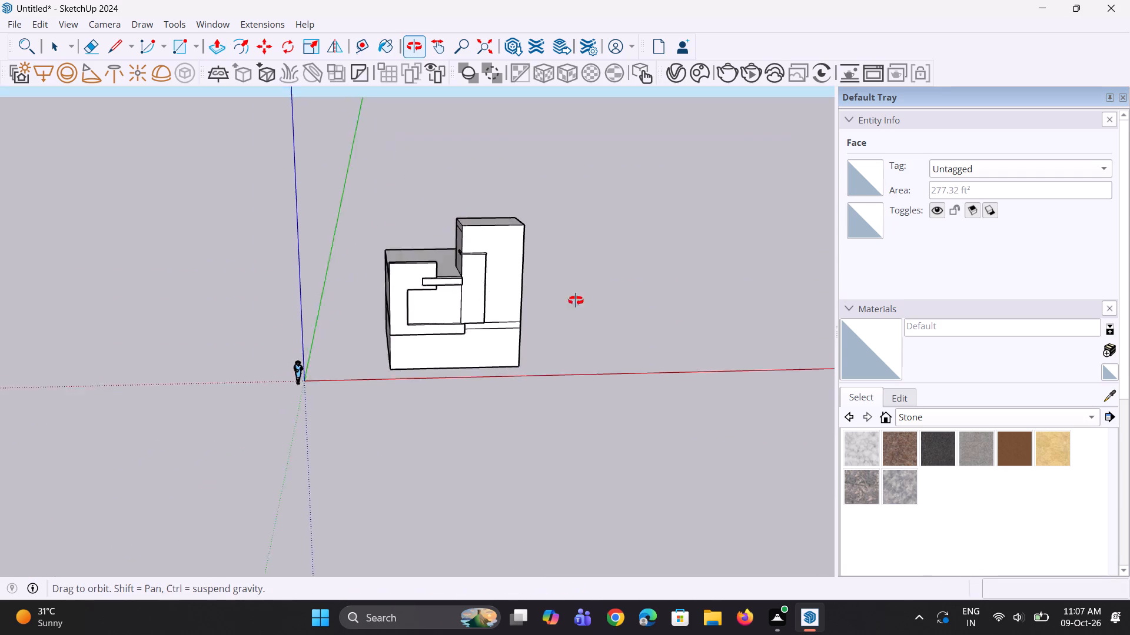
pyautogui.moveTo(576, 300); pyautogui.dragTo(622, 286, button='middle')
pyautogui.scroll(5, 466, 231)
pyautogui.click(441, 217)
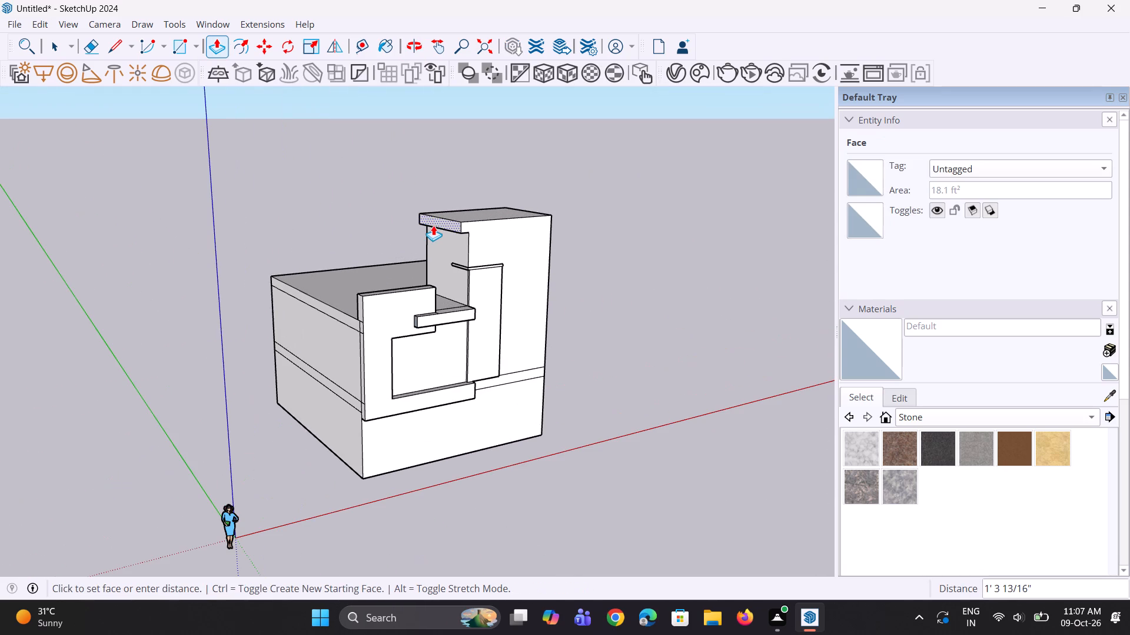
pyautogui.scroll(-2, 416, 236)
pyautogui.click(343, 337)
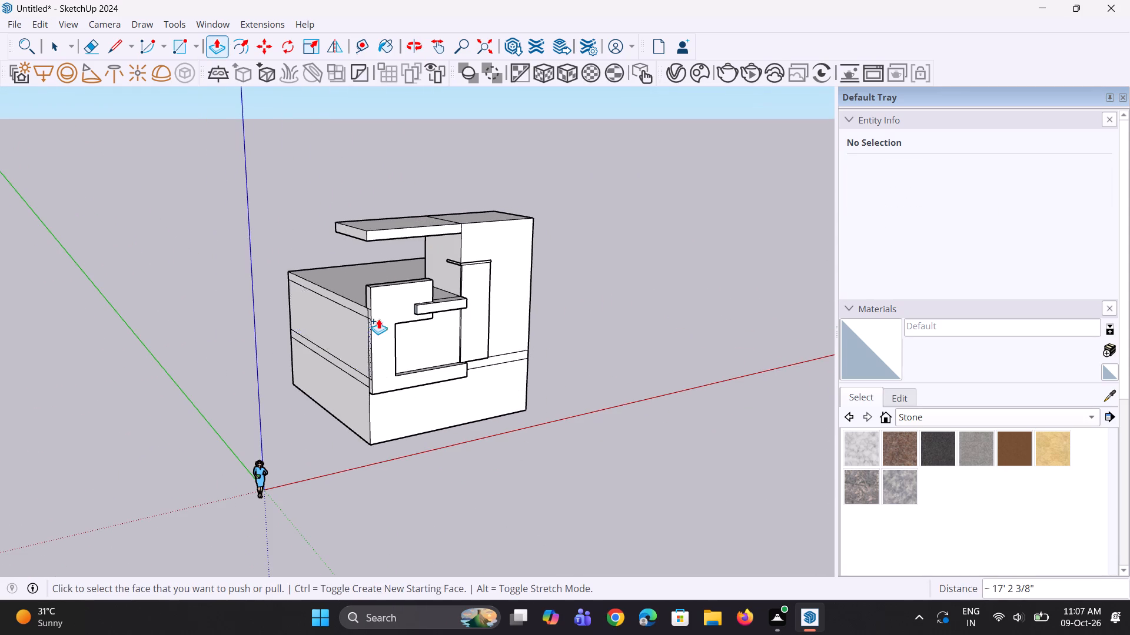
# Examine the canopy slab and its overhang from the front and both sides of the building.
pyautogui.scroll(-4, 378, 319)
pyautogui.moveTo(456, 313); pyautogui.dragTo(215, 257, button='middle')
pyautogui.scroll(3, 589, 240)
pyautogui.moveTo(533, 253); pyautogui.dragTo(472, 332, button='middle')
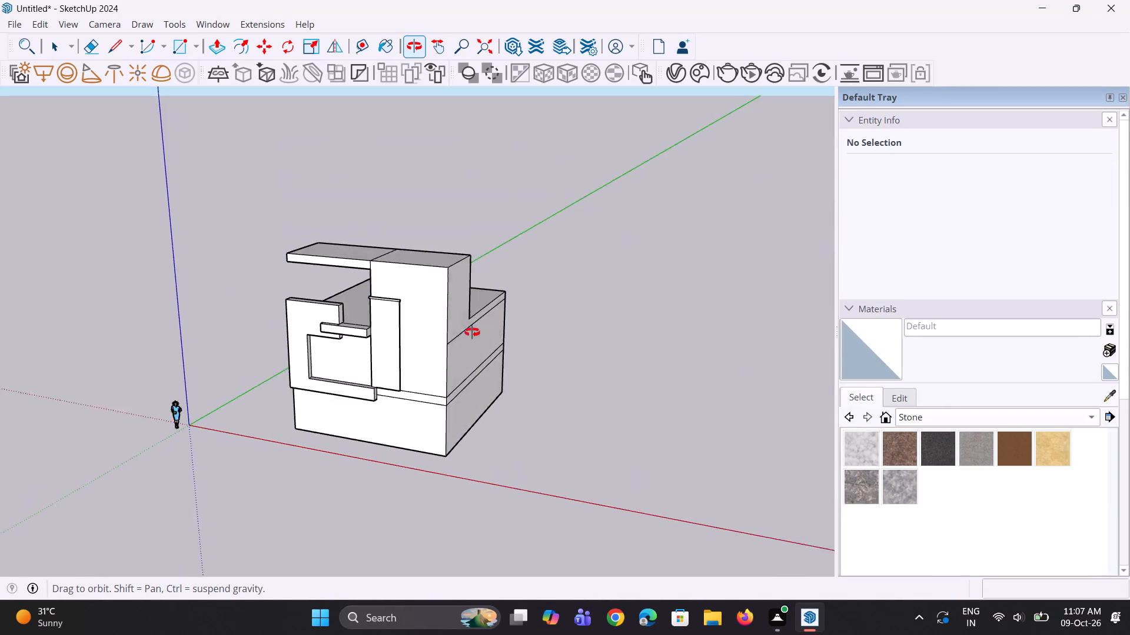
pyautogui.moveTo(472, 332); pyautogui.dragTo(433, 352, button='middle')
pyautogui.scroll(3, 376, 275)
pyautogui.scroll(-5, 416, 256)
pyautogui.moveTo(447, 250); pyautogui.dragTo(823, 183, button='middle')
pyautogui.moveTo(280, 352); pyautogui.dragTo(522, 361, button='middle')
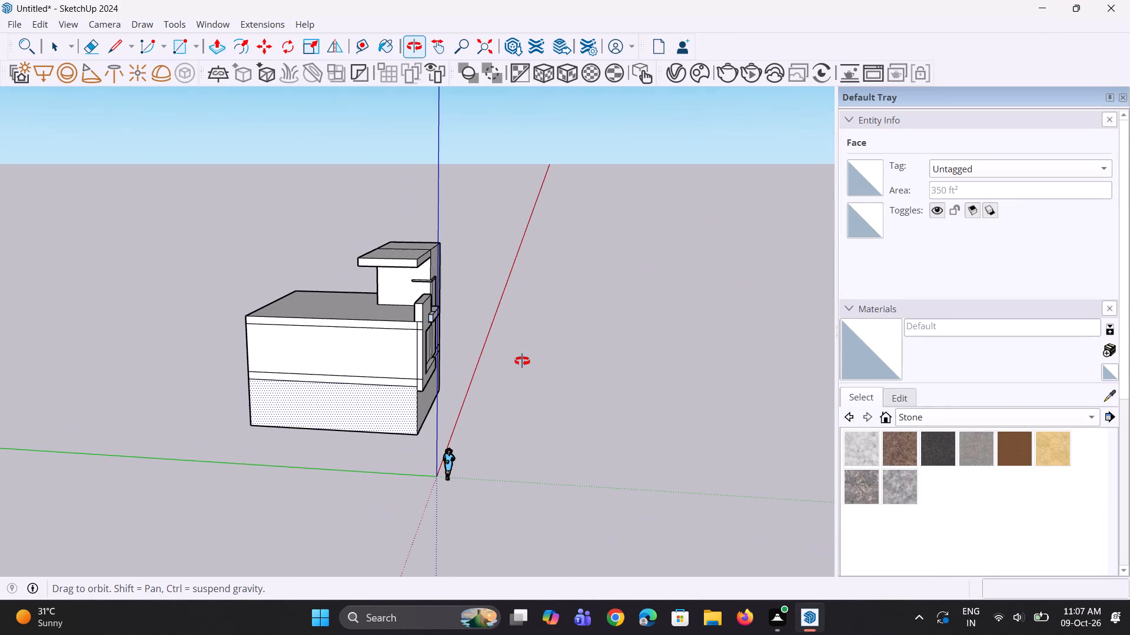
pyautogui.moveTo(522, 361); pyautogui.dragTo(521, 361, button='middle')
pyautogui.scroll(-4, 502, 355)
pyautogui.moveTo(494, 345); pyautogui.dragTo(520, 335, button='middle')
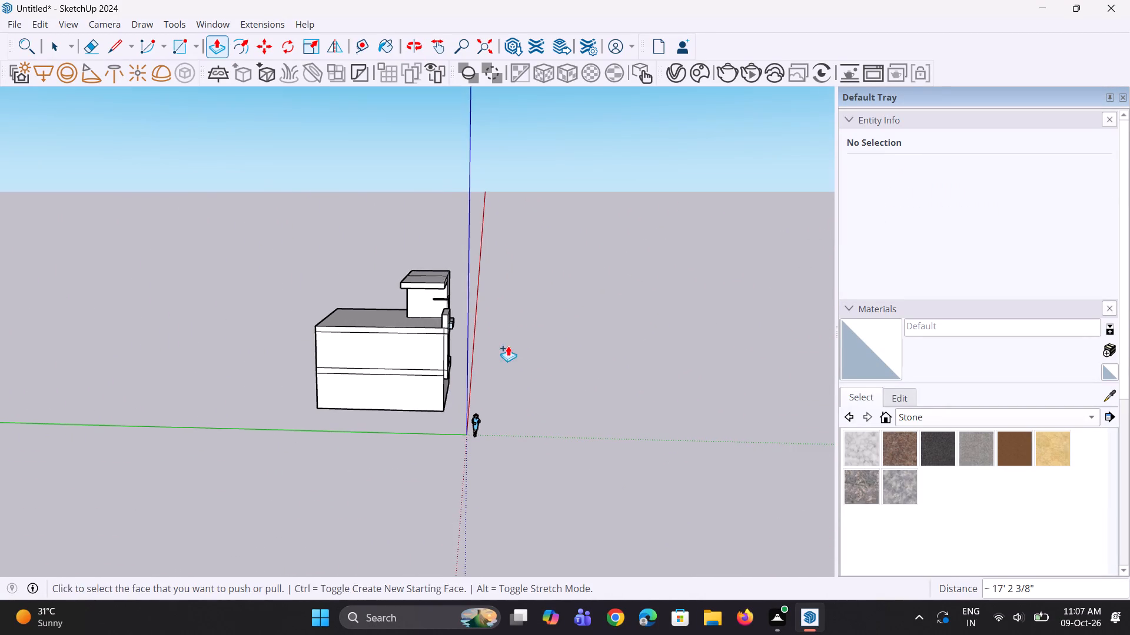
# Pull the front face of the projecting frame outward about 6 1/2".
pyautogui.moveTo(493, 355); pyautogui.dragTo(353, 352, button='middle')
pyautogui.scroll(8, 439, 365)
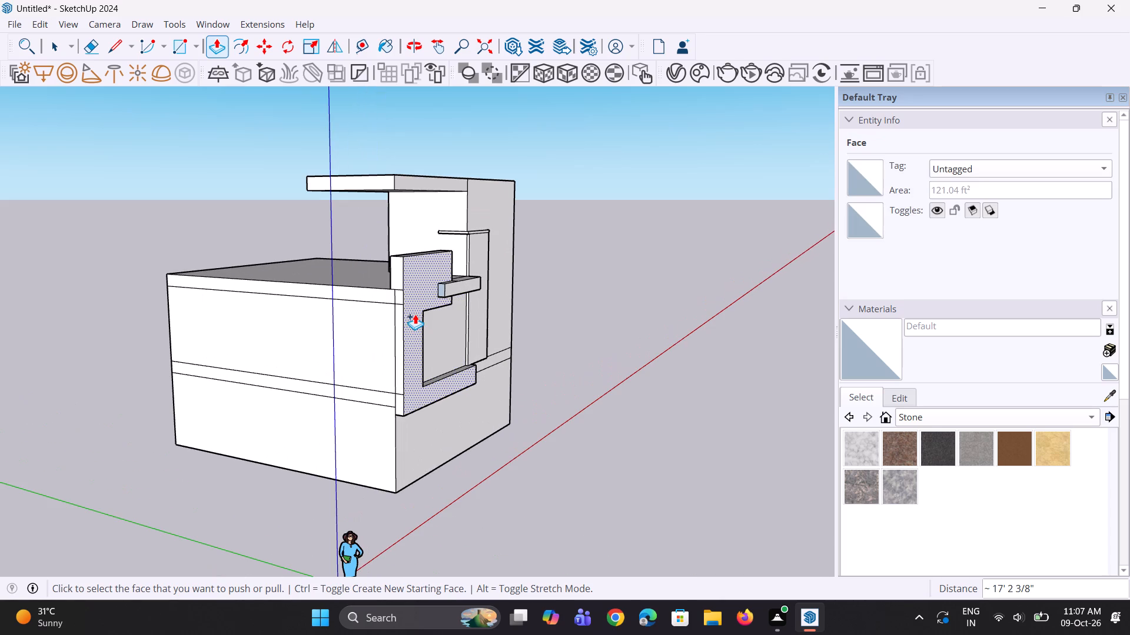
pyautogui.click(415, 314)
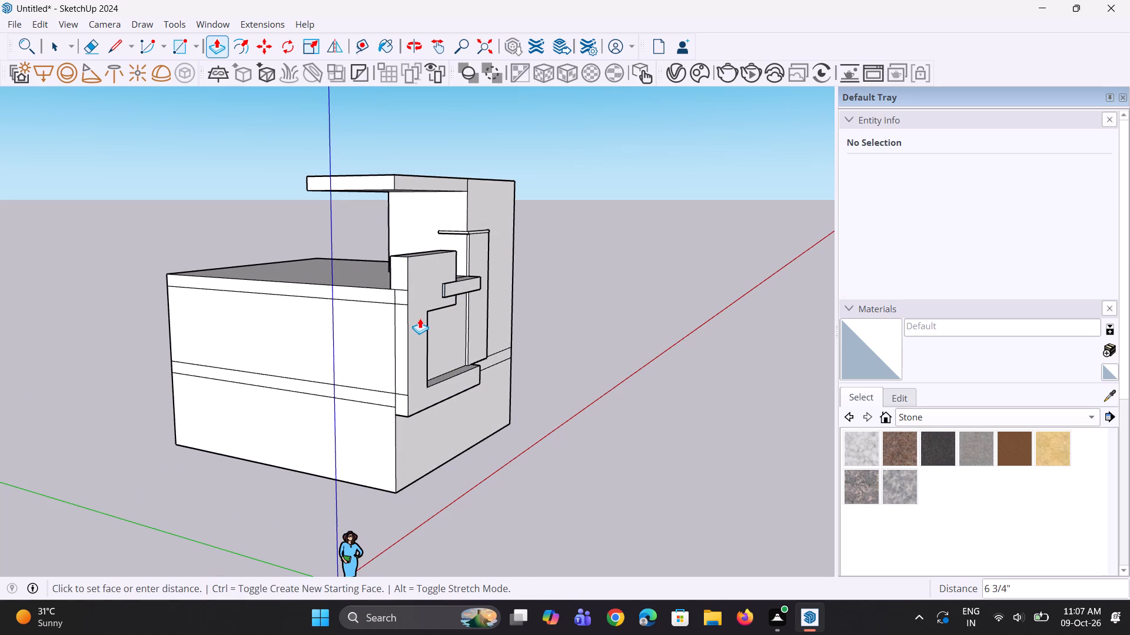
pyautogui.click(420, 316)
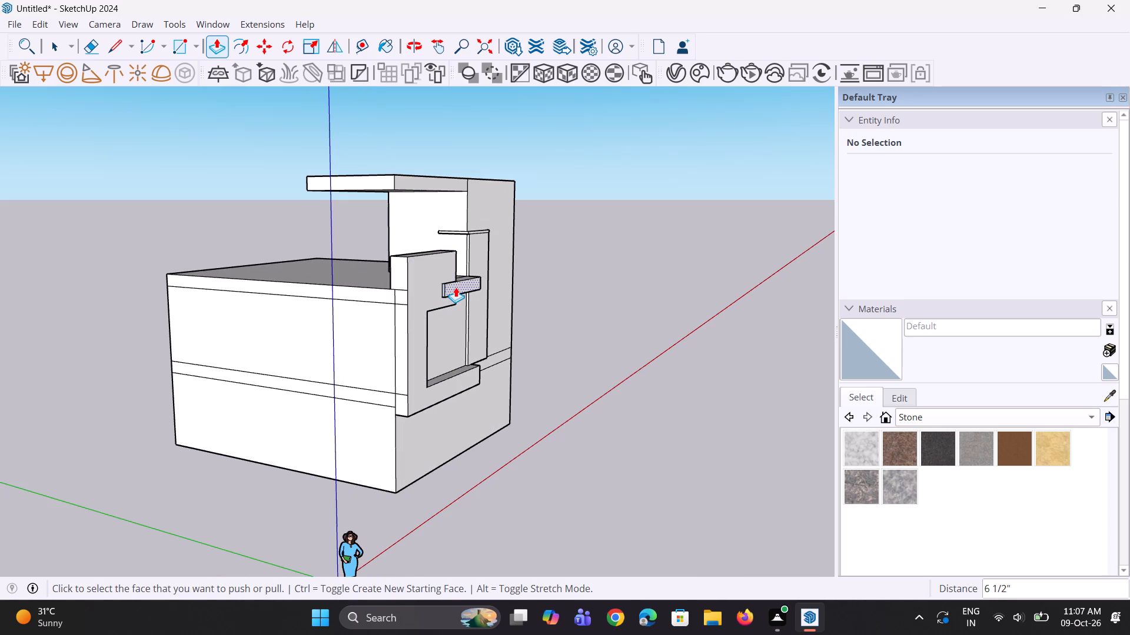
# Pull the front face of the small ledge crossing the frame outward about 8 3/8".
pyautogui.click(456, 287)
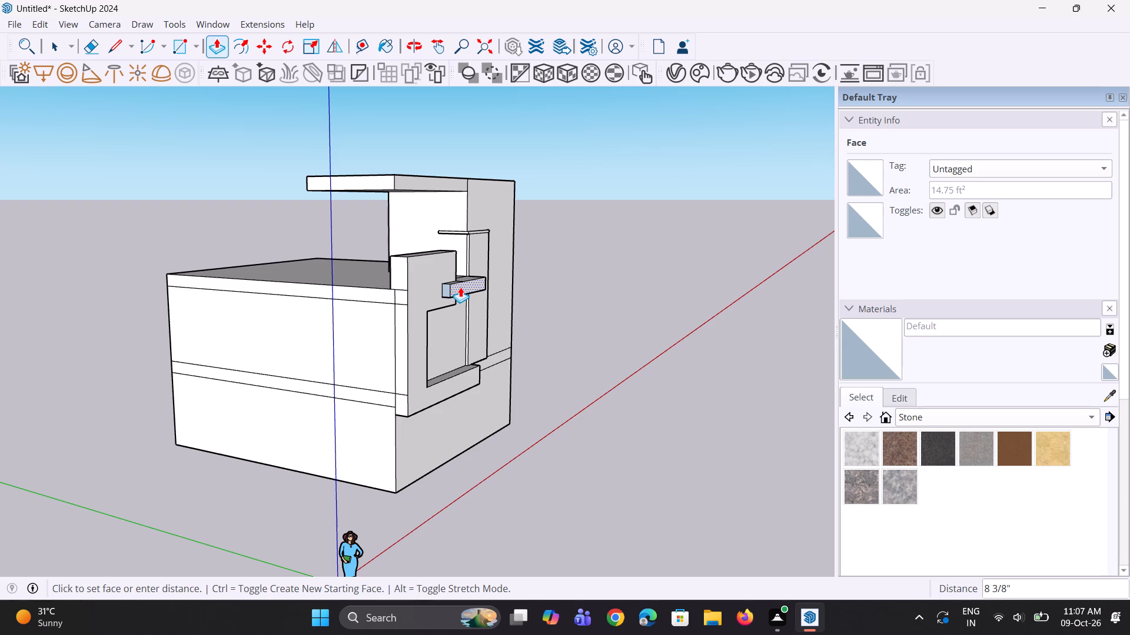
pyautogui.click(460, 287)
# Push the wall face inside the projecting front frame's opening inward about 6' to form a deep recess.
pyautogui.moveTo(429, 469); pyautogui.dragTo(421, 289, button='middle')
pyautogui.scroll(-7, 421, 289)
pyautogui.moveTo(421, 289); pyautogui.dragTo(422, 275, button='middle')
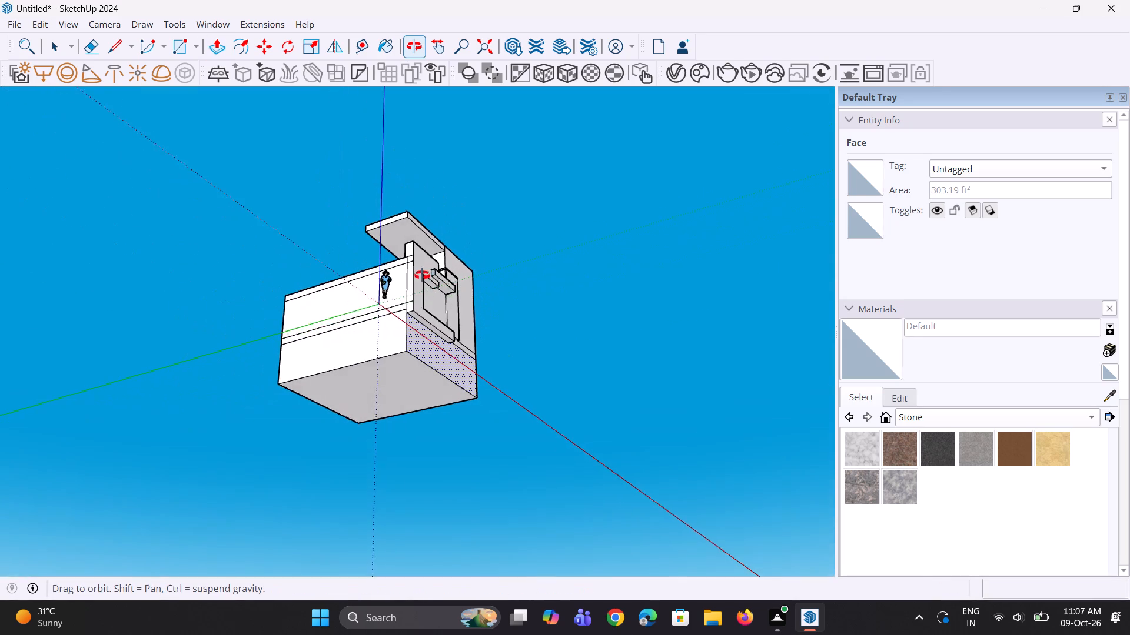
pyautogui.moveTo(422, 275); pyautogui.dragTo(399, 339, button='middle')
pyautogui.scroll(-4, 408, 339)
pyautogui.moveTo(425, 335); pyautogui.dragTo(357, 414, button='middle')
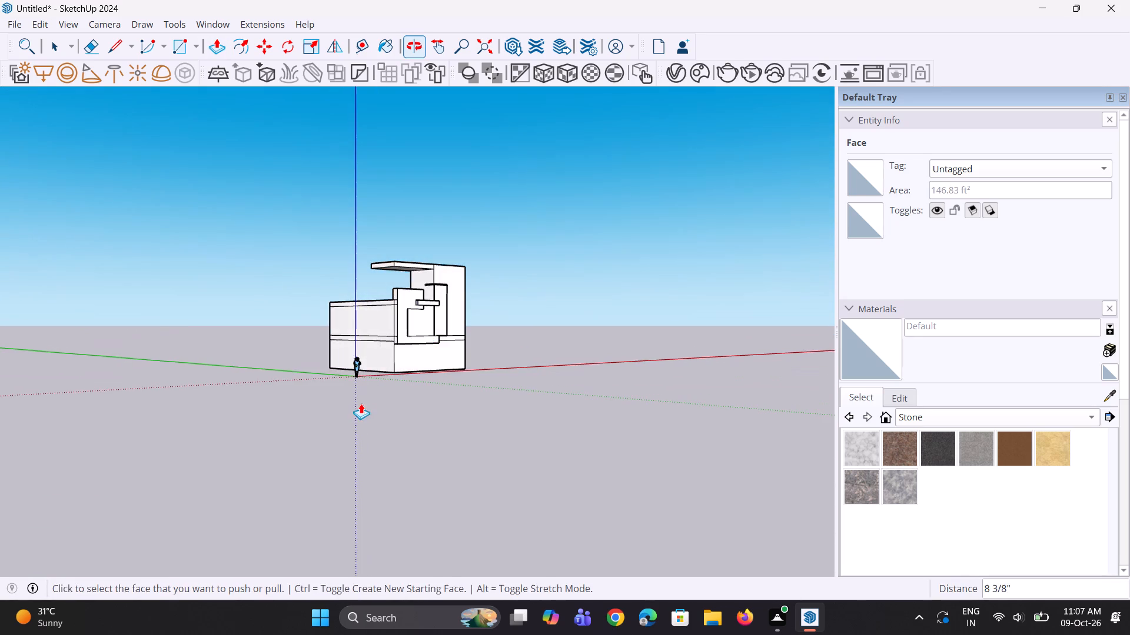
pyautogui.moveTo(430, 317); pyautogui.dragTo(182, 375, button='middle')
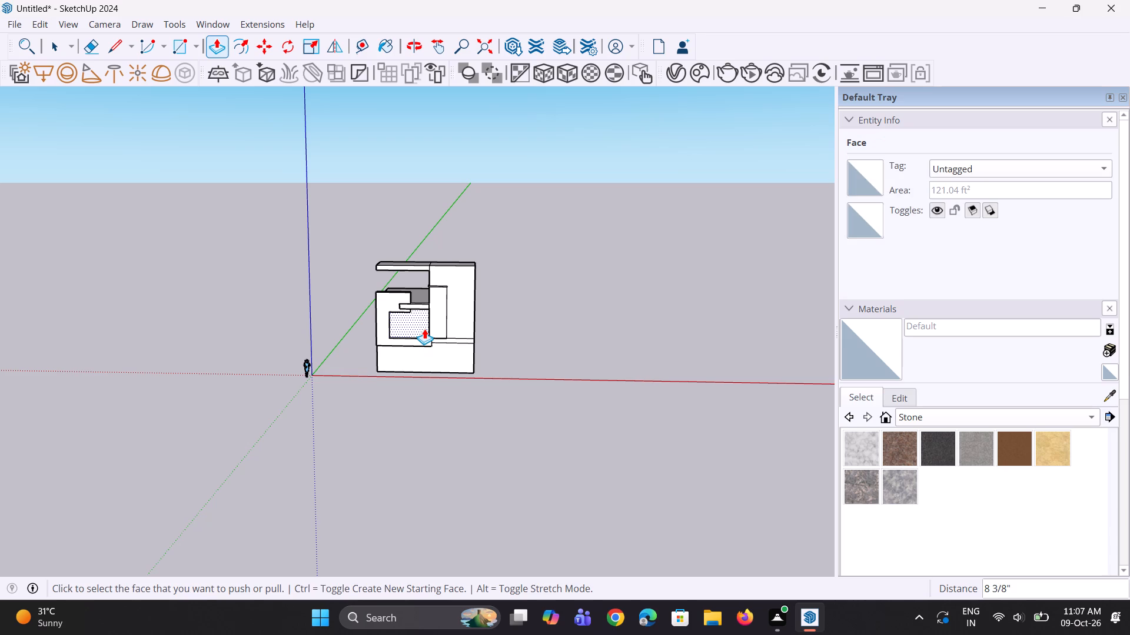
pyautogui.click(424, 329)
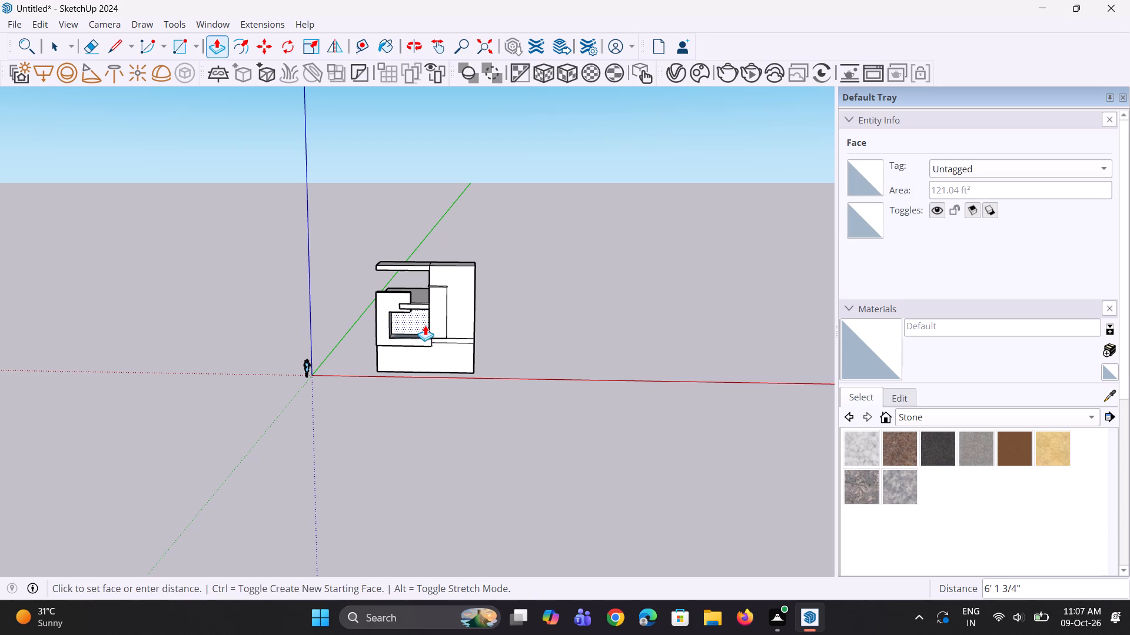
pyautogui.click(425, 325)
# Pull the recessed wall inside the frame opening back toward the front about 1' 7 7/8".
pyautogui.moveTo(410, 357); pyautogui.dragTo(228, 434, button='middle')
pyautogui.scroll(7, 346, 362)
pyautogui.moveTo(411, 343); pyautogui.dragTo(455, 326, button='middle')
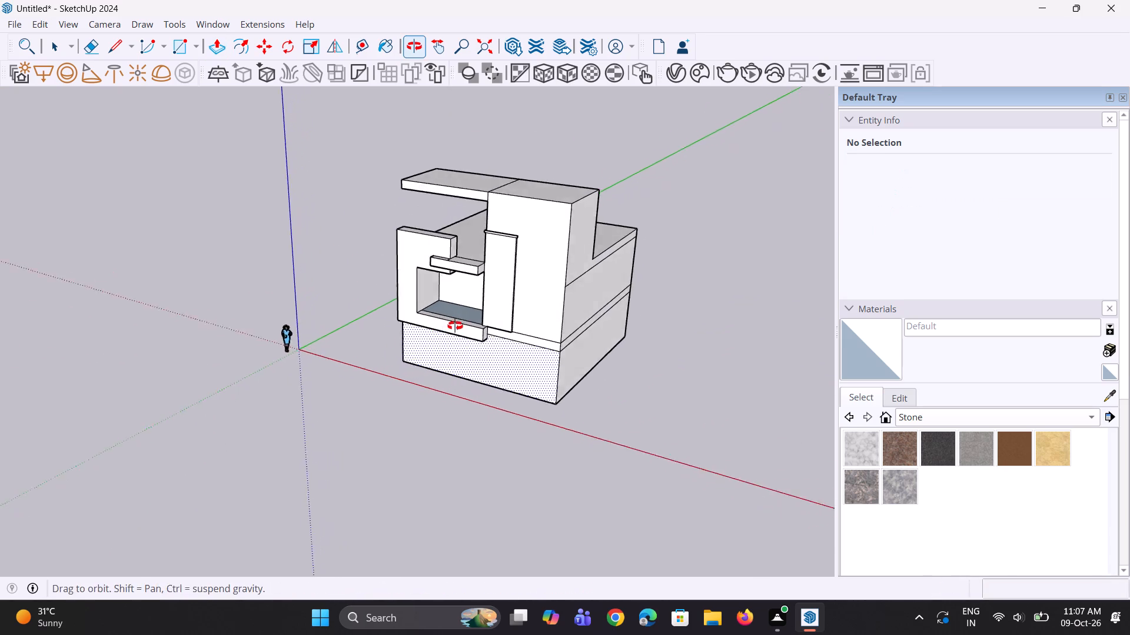
pyautogui.moveTo(455, 326); pyautogui.dragTo(460, 323, button='middle')
pyautogui.scroll(7, 455, 302)
pyautogui.click(460, 294)
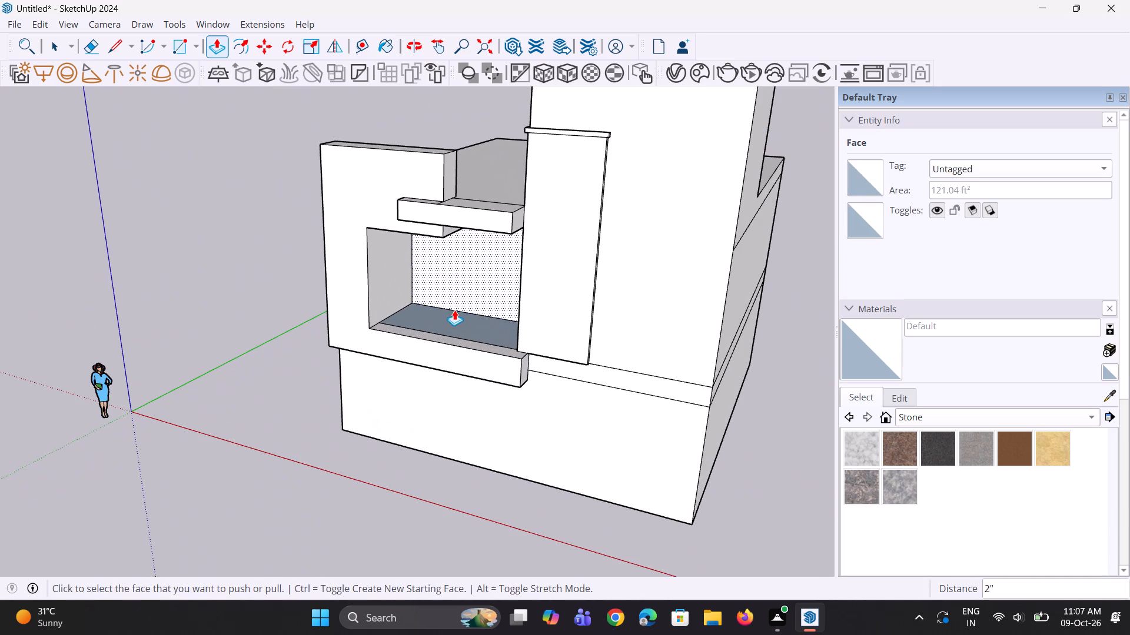
pyautogui.click(458, 300)
pyautogui.click(456, 313)
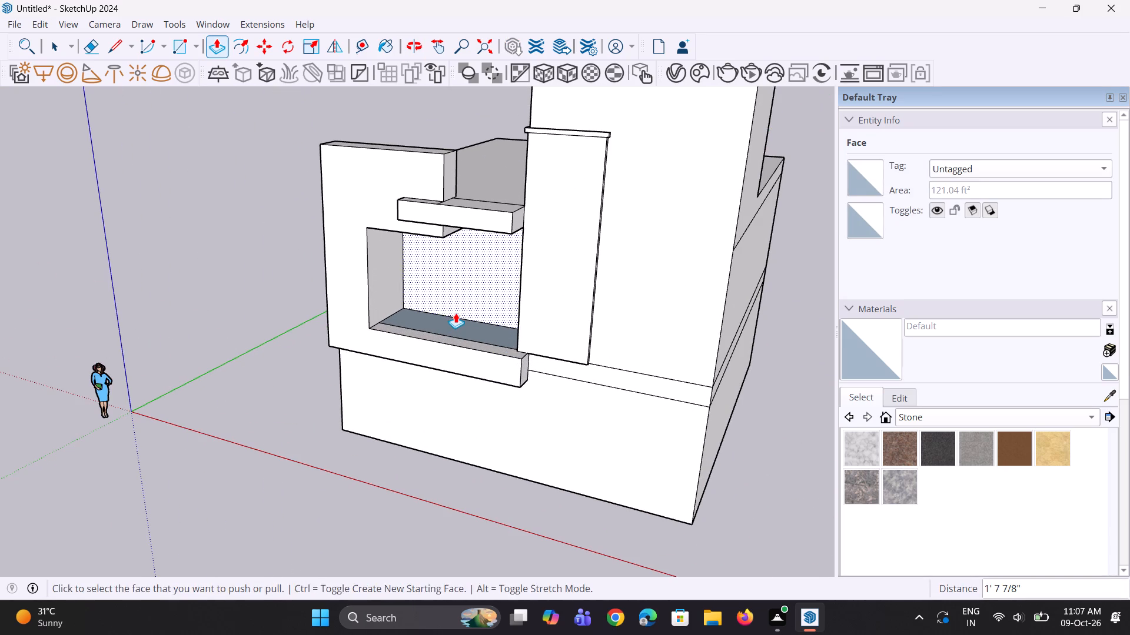
# Draw a vertical line about 9' 1 9/16" long on the ground-floor front face, from the frame's underside near its inner end to the base.
pyautogui.moveTo(361, 363); pyautogui.dragTo(514, 260, button='middle')
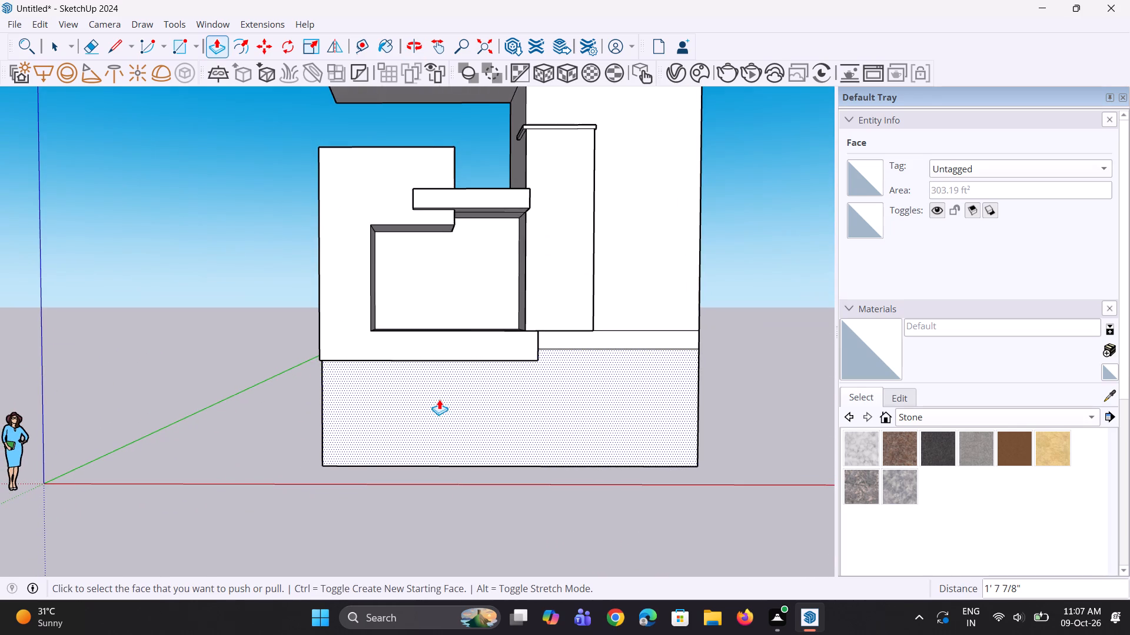
pyautogui.scroll(1, 457, 413)
pyautogui.moveTo(457, 413); pyautogui.dragTo(389, 347, button='middle')
pyautogui.scroll(2, 475, 353)
pyautogui.moveTo(476, 355); pyautogui.dragTo(470, 366, button='middle')
pyautogui.scroll(1, 470, 366)
pyautogui.press('l')
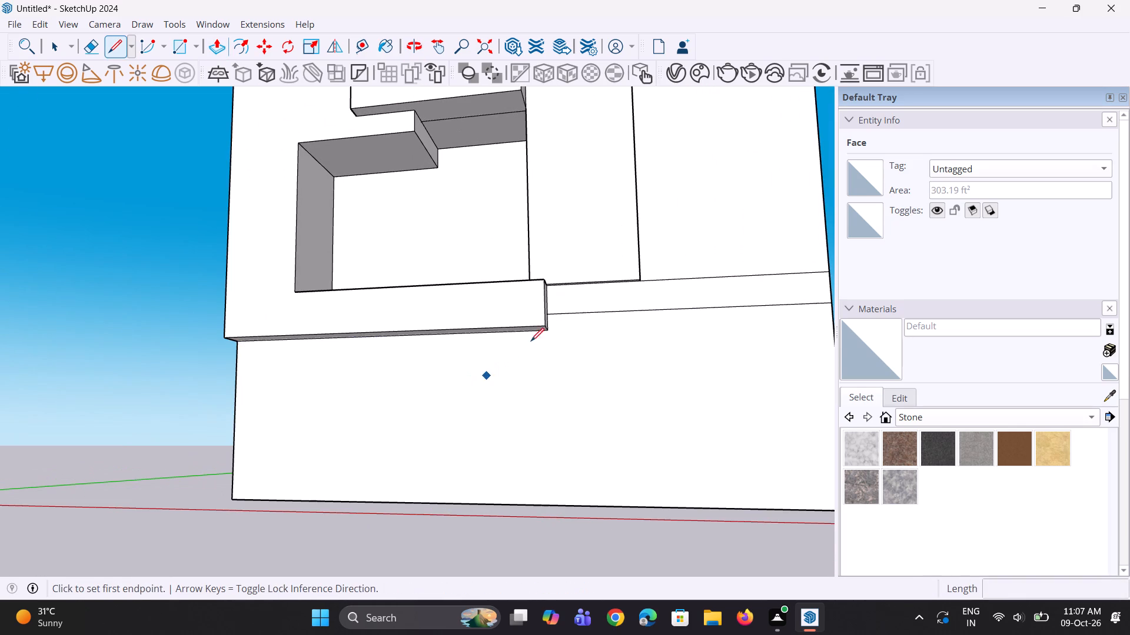
pyautogui.moveTo(526, 332); pyautogui.dragTo(525, 344)
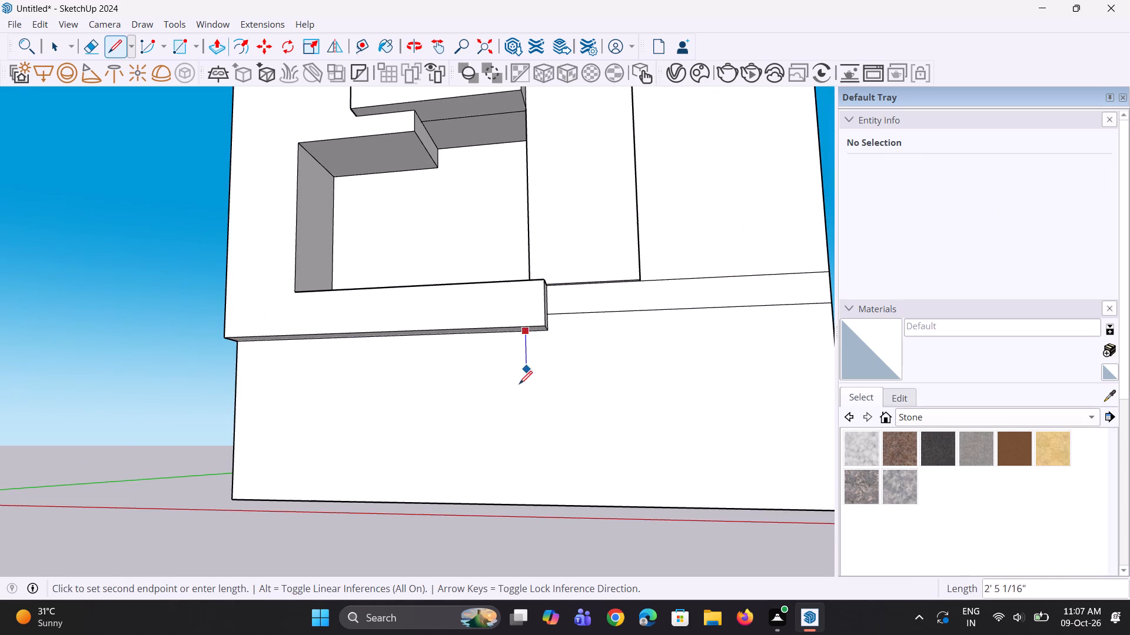
pyautogui.click(524, 503)
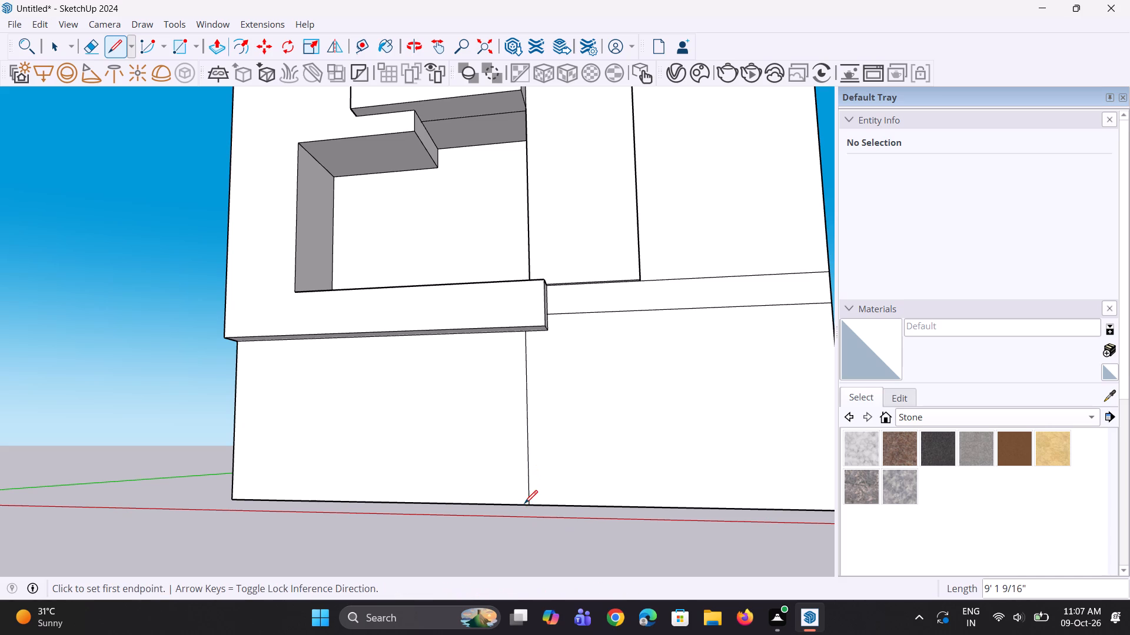
# Push the ground-floor front face beneath the frame inward, level with the recessed wall in the opening above.
pyautogui.press('p')
pyautogui.click(491, 475)
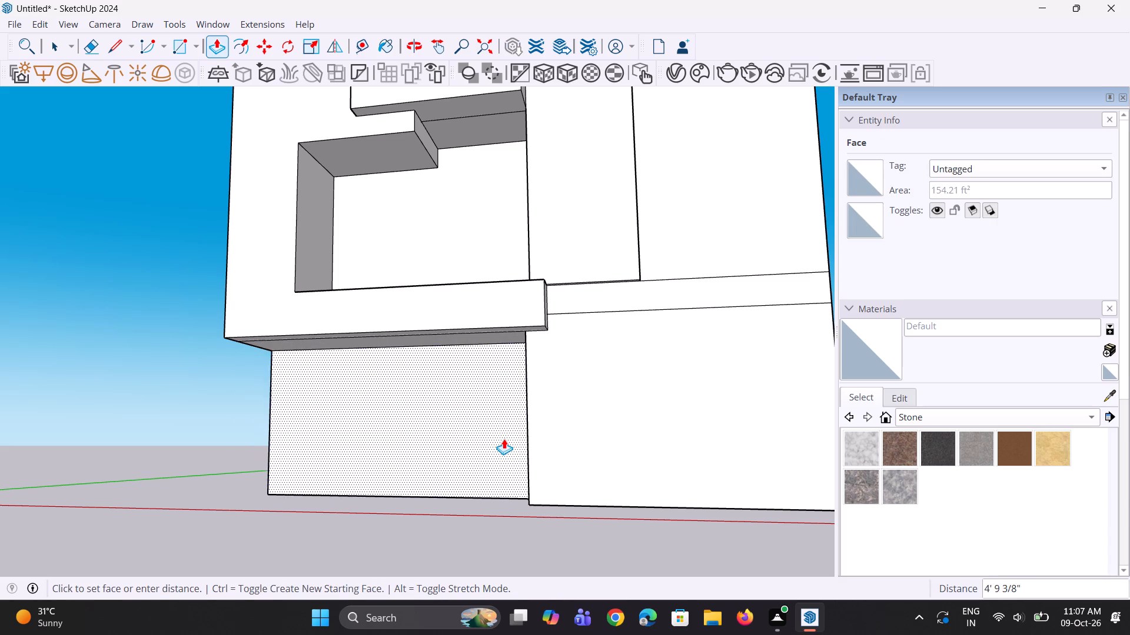
pyautogui.click(503, 439)
pyautogui.scroll(-5, 498, 440)
pyautogui.moveTo(496, 436); pyautogui.dragTo(694, 408, button='middle')
pyautogui.moveTo(496, 417); pyautogui.dragTo(474, 466, button='middle')
pyautogui.scroll(-1, 496, 417)
pyautogui.click(468, 447)
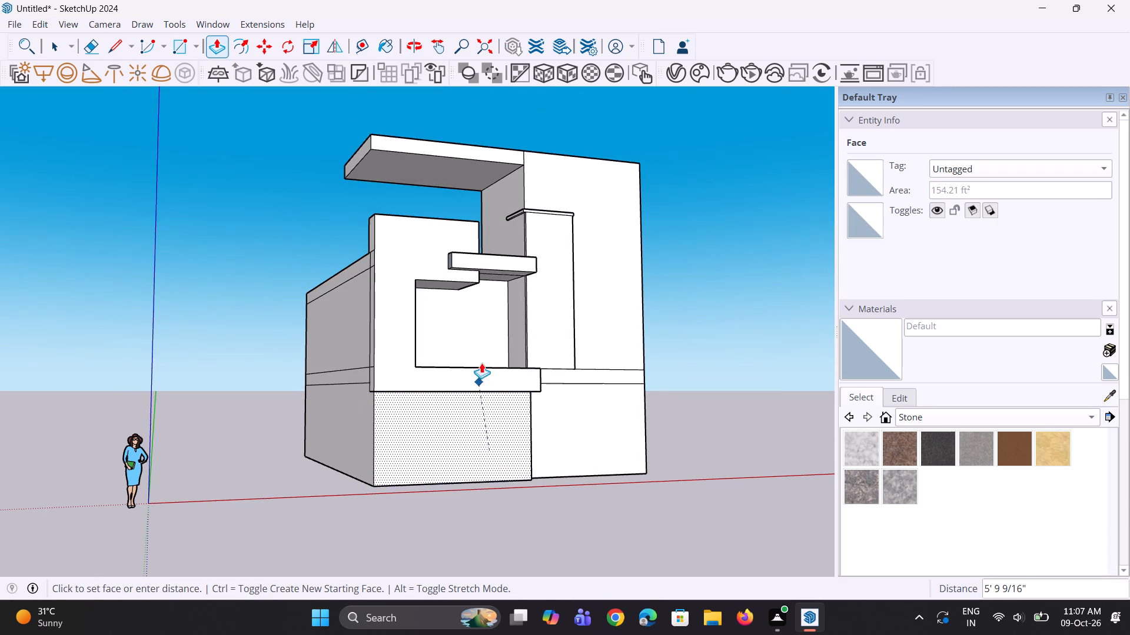
pyautogui.click(484, 335)
# Examine the recessed ground floor, frame opening, ledge and canopy slab from the front and side, with nothing selected.
pyautogui.moveTo(485, 467); pyautogui.dragTo(476, 516, button='middle')
pyautogui.scroll(-4, 490, 469)
pyautogui.moveTo(499, 430); pyautogui.dragTo(499, 417, button='middle')
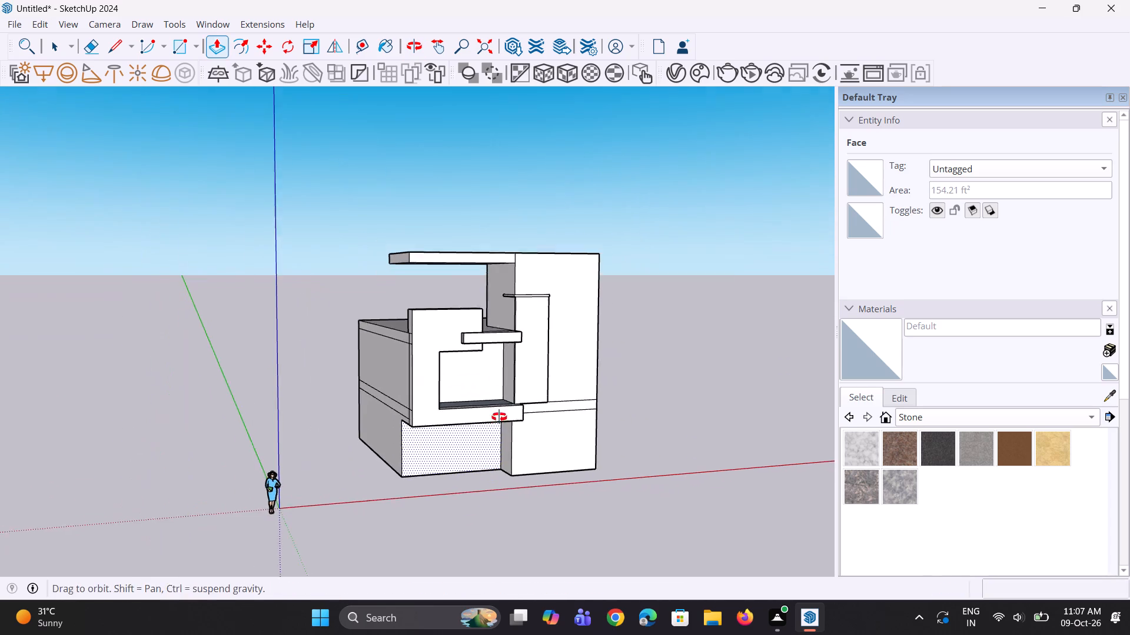
pyautogui.moveTo(499, 417); pyautogui.dragTo(506, 359, button='middle')
pyautogui.scroll(8, 519, 347)
pyautogui.moveTo(513, 367); pyautogui.dragTo(533, 404, button='middle')
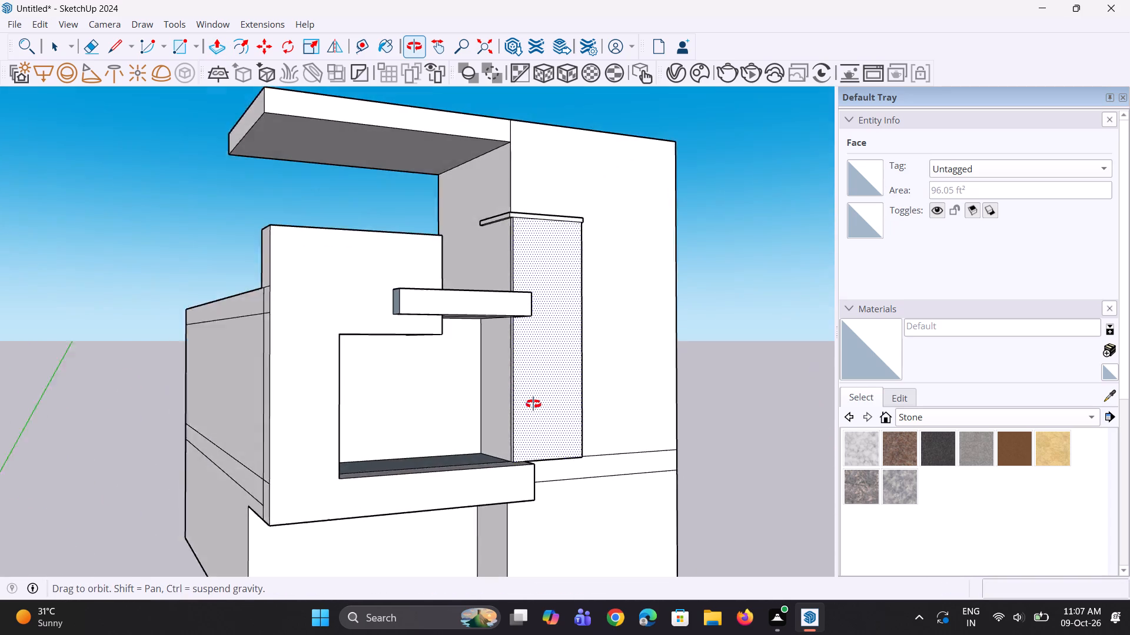
pyautogui.moveTo(533, 404); pyautogui.dragTo(531, 403, button='middle')
pyautogui.scroll(1, 530, 402)
pyautogui.scroll(-8, 516, 383)
pyautogui.moveTo(518, 388); pyautogui.dragTo(437, 450, button='middle')
pyautogui.scroll(-3, 529, 416)
pyautogui.moveTo(524, 416); pyautogui.dragTo(493, 369, button='middle')
pyautogui.moveTo(400, 325); pyautogui.dragTo(430, 331, button='middle')
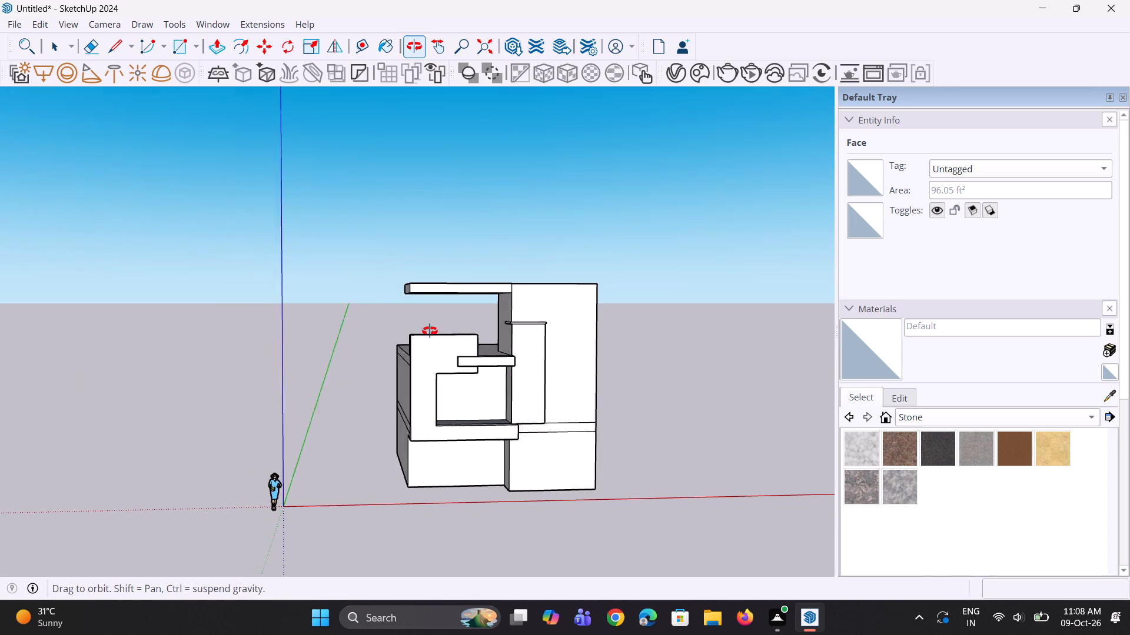
pyautogui.moveTo(430, 331); pyautogui.dragTo(457, 327, button='middle')
pyautogui.press('space')
pyautogui.press('space')
pyautogui.press('space')
pyautogui.click(705, 368)
pyautogui.press('space')
pyautogui.click(705, 368)
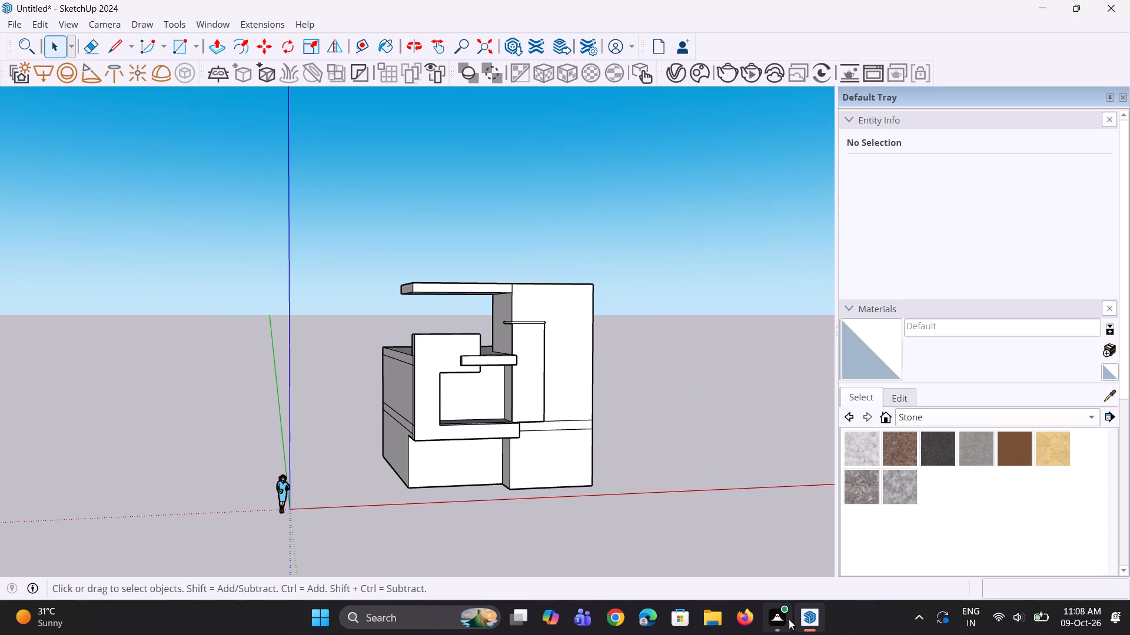
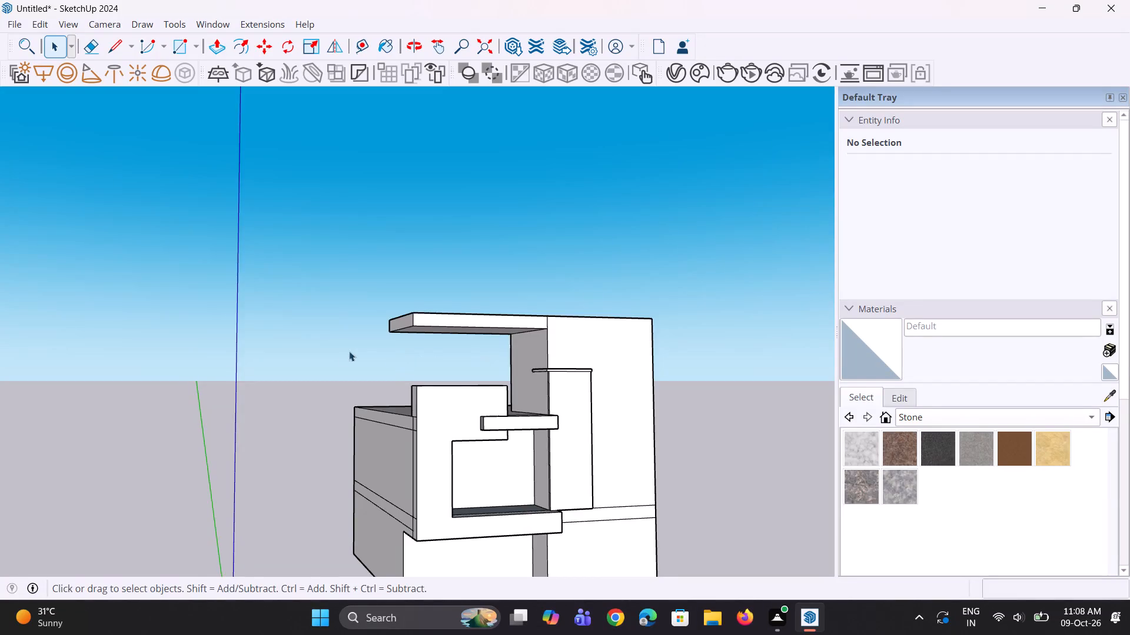
# Examine the building mass from the front, the side and above, checking the canopy slab, frame and ledge.
pyautogui.moveTo(352, 359); pyautogui.dragTo(490, 383, button='middle')
pyautogui.scroll(1, 383, 350)
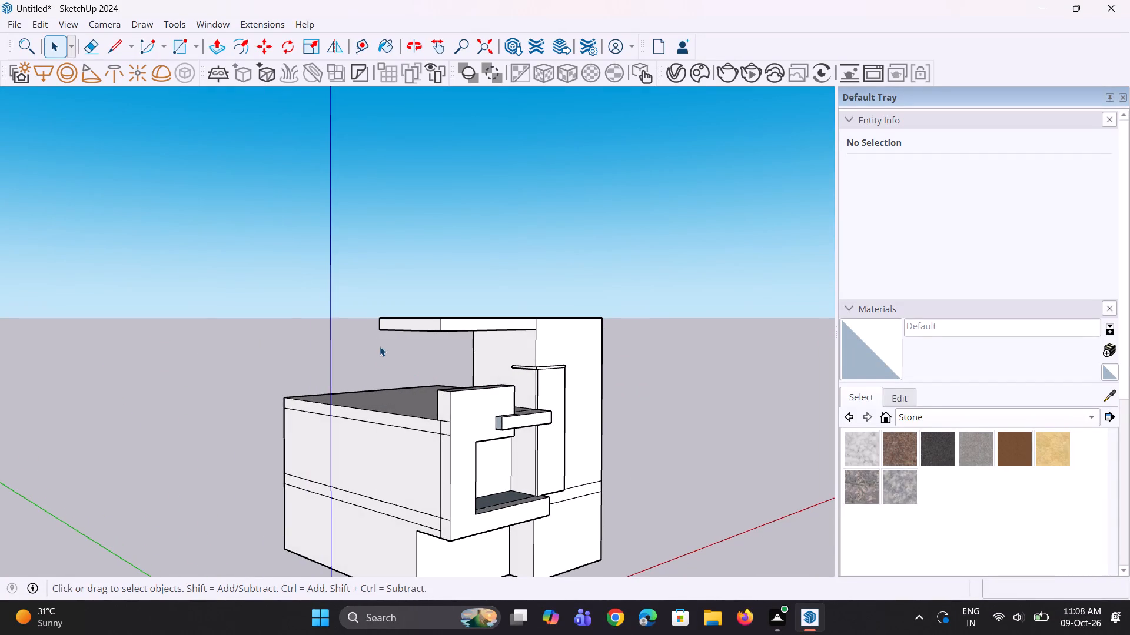
pyautogui.scroll(2, 380, 346)
pyautogui.moveTo(410, 346); pyautogui.dragTo(423, 355, button='middle')
pyautogui.scroll(1, 424, 370)
pyautogui.scroll(-8, 454, 353)
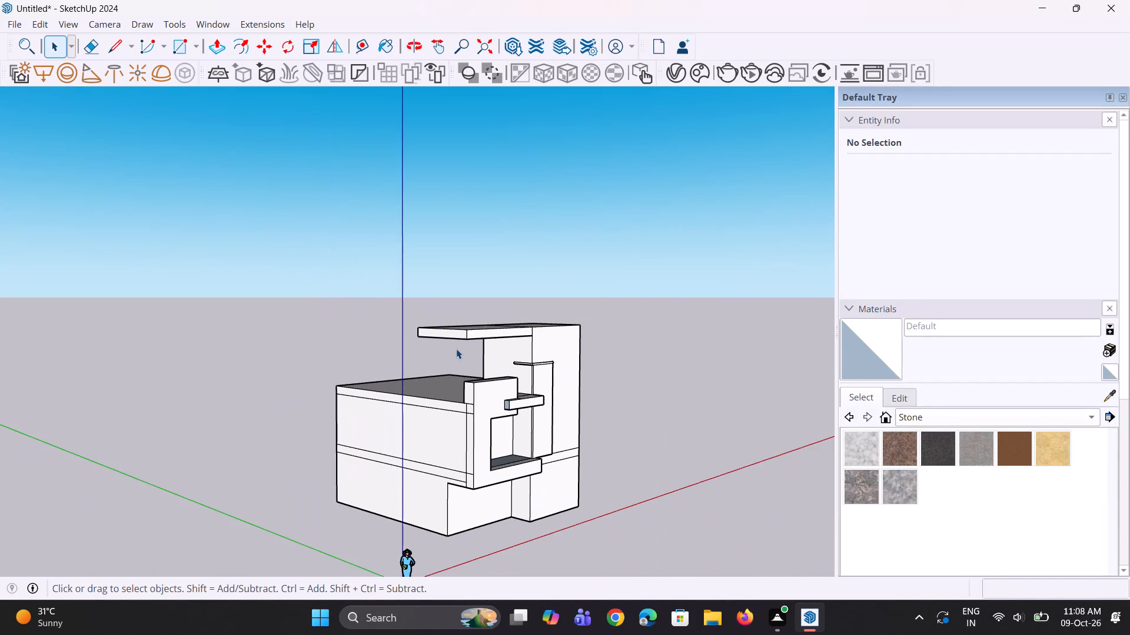
pyautogui.moveTo(455, 349); pyautogui.dragTo(444, 432, button='middle')
pyautogui.scroll(2, 437, 473)
pyautogui.moveTo(380, 380); pyautogui.dragTo(385, 373, button='middle')
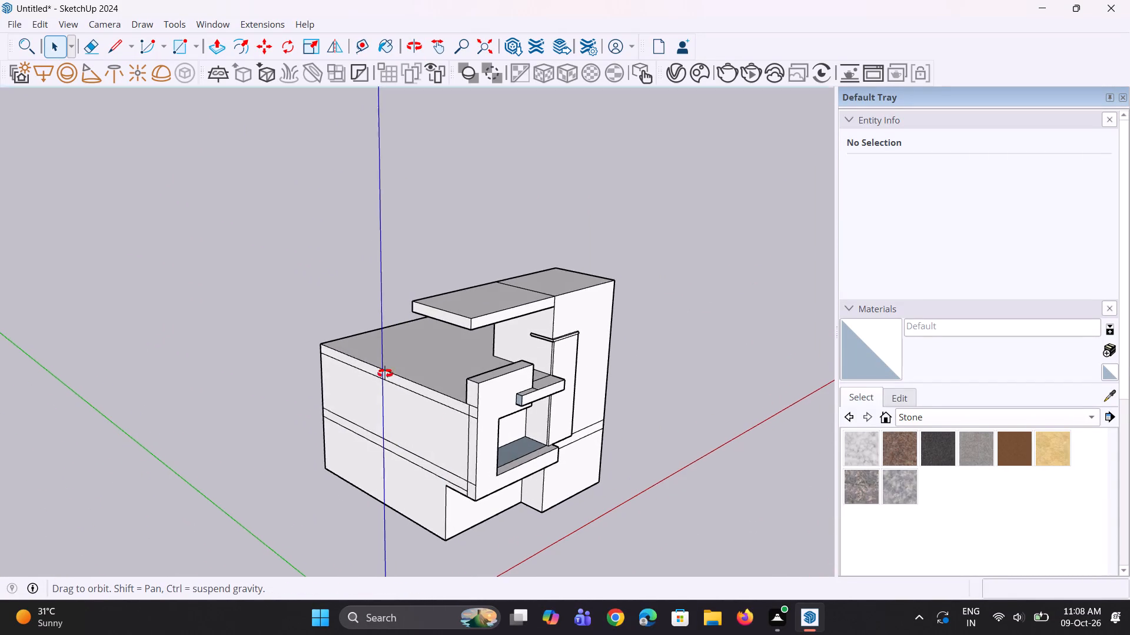
pyautogui.moveTo(385, 373); pyautogui.dragTo(397, 311, button='middle')
pyautogui.moveTo(397, 311); pyautogui.dragTo(368, 326, button='middle')
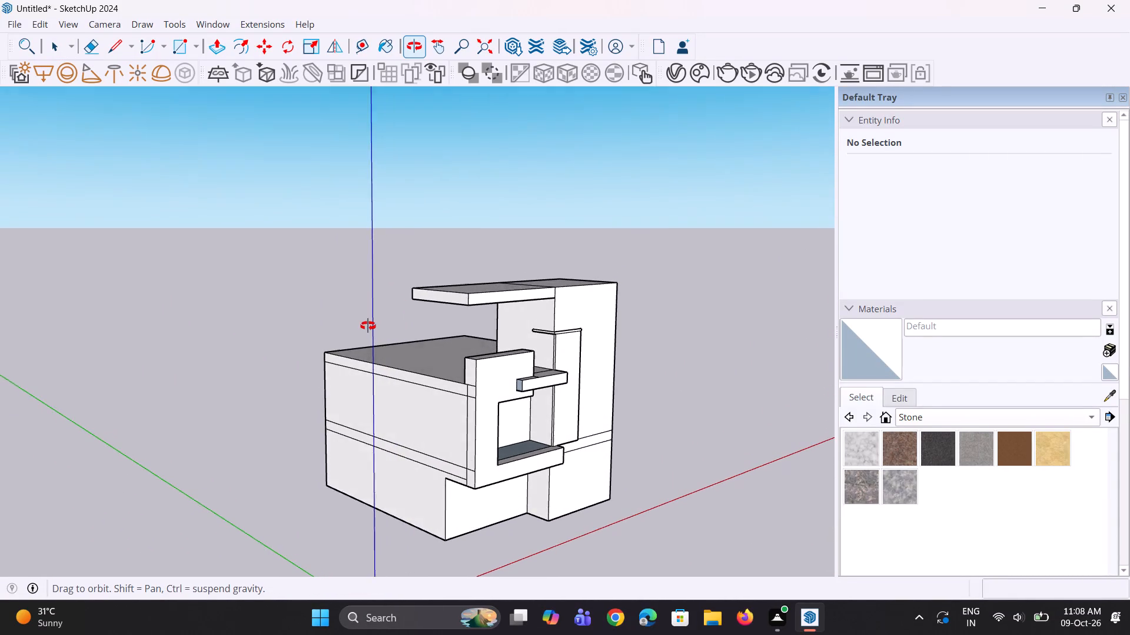
pyautogui.moveTo(368, 326); pyautogui.dragTo(647, 450, button='middle')
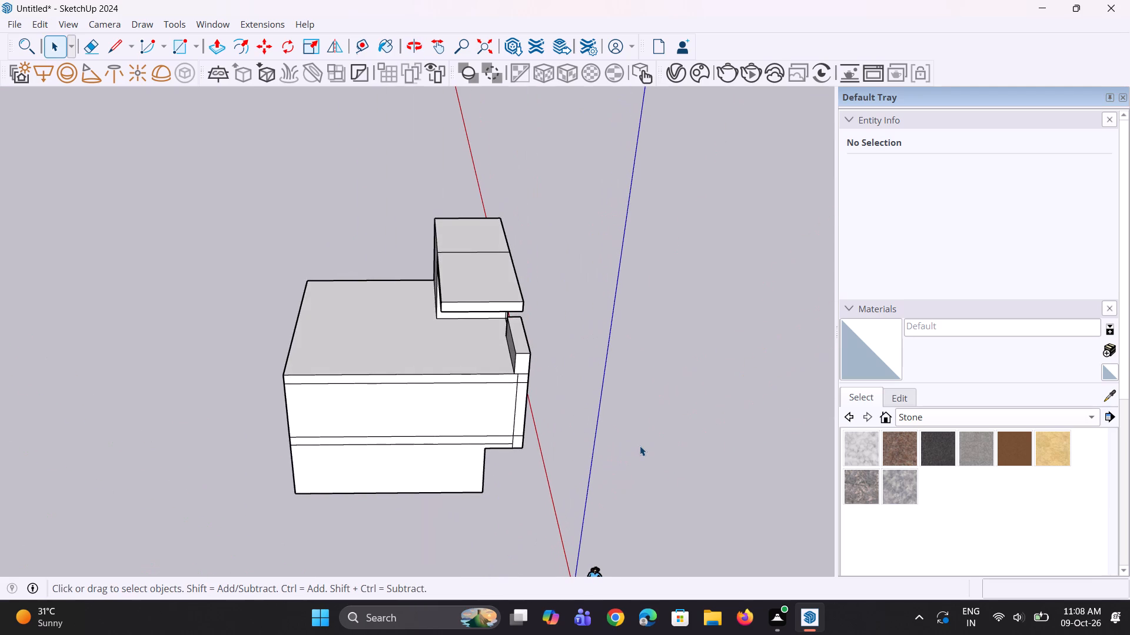
# Pull the rooftop canopy slab's rear edge face outward slightly beyond the tower's rear wall.
pyautogui.moveTo(285, 336); pyautogui.dragTo(454, 362, button='middle')
pyautogui.scroll(3, 454, 286)
pyautogui.press('p')
pyautogui.scroll(1, 454, 285)
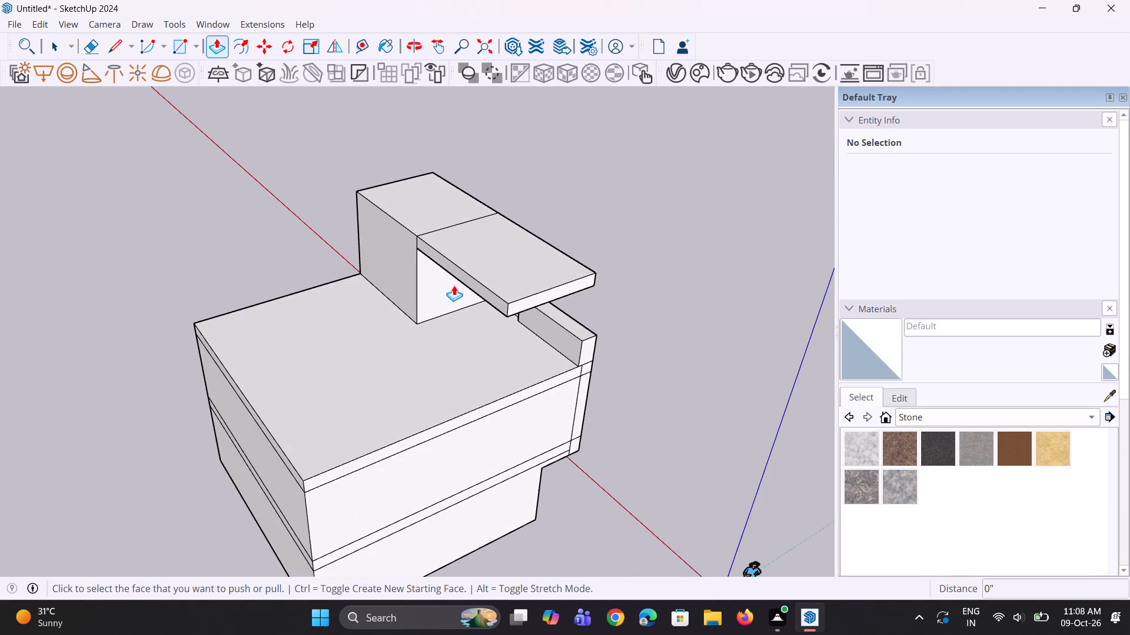
pyautogui.click(465, 276)
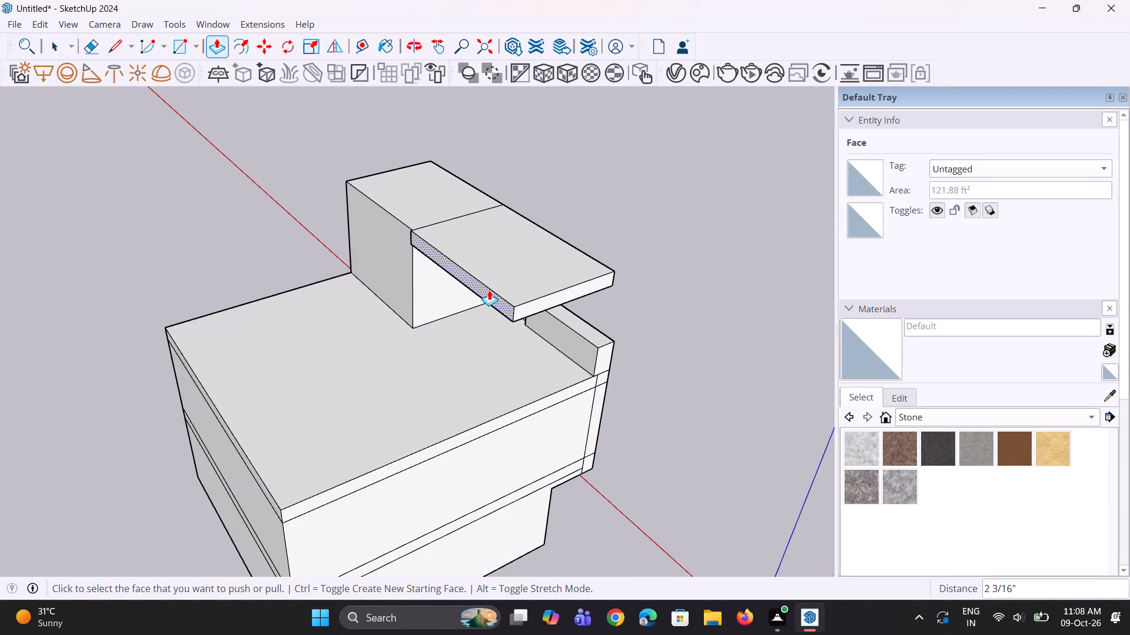
pyautogui.click(489, 290)
pyautogui.click(482, 299)
# Pull the tower's rear wall above the roof out about 2 3/16", flush with the canopy slab's rear edge.
pyautogui.doubleClick(388, 300)
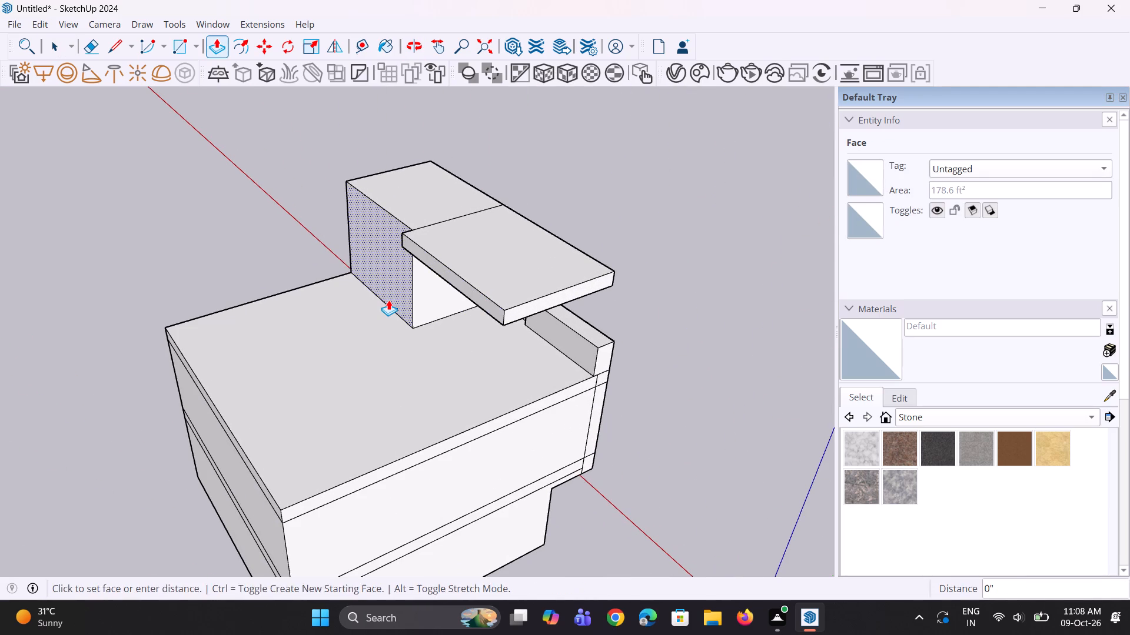
pyautogui.moveTo(427, 310); pyautogui.dragTo(375, 457, button='middle')
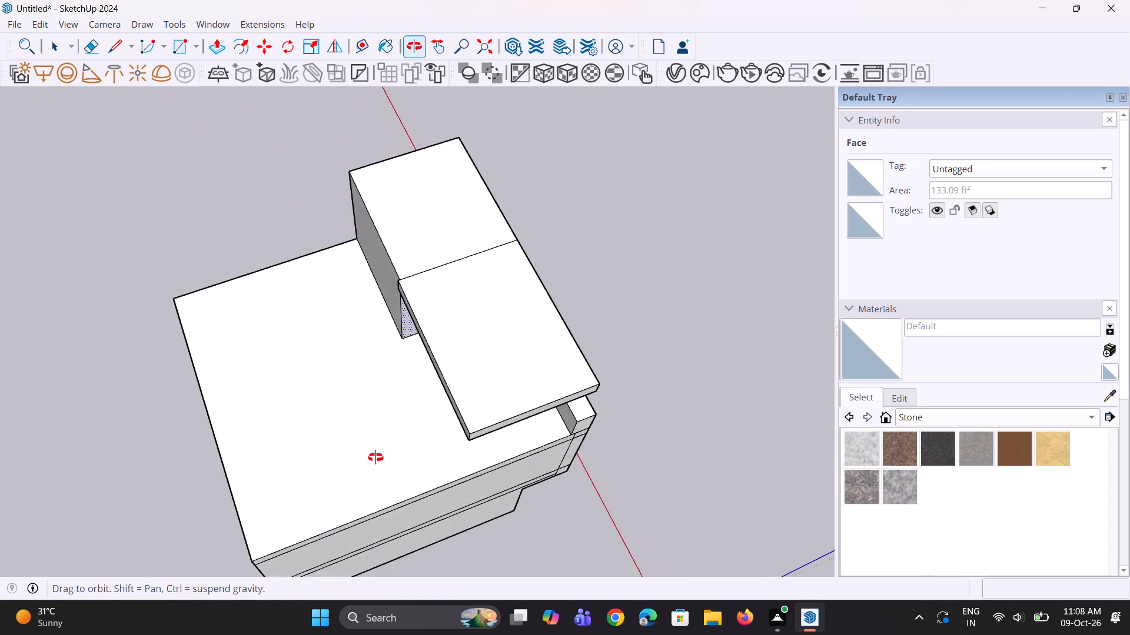
pyautogui.moveTo(375, 457); pyautogui.dragTo(604, 365, button='middle')
pyautogui.click(409, 283)
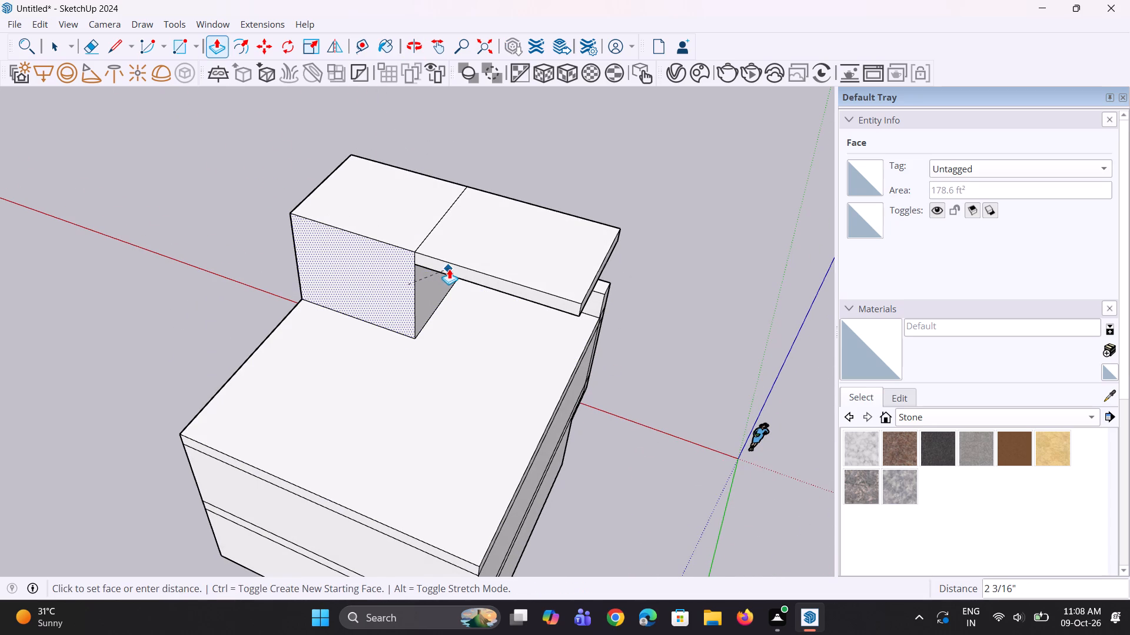
pyautogui.click(449, 268)
# Examine the canopy slab, tower, frame and roof terrace from the front and the open side.
pyautogui.scroll(-5, 468, 327)
pyautogui.moveTo(533, 347); pyautogui.dragTo(201, 284, button='middle')
pyautogui.moveTo(411, 317); pyautogui.dragTo(353, 320, button='middle')
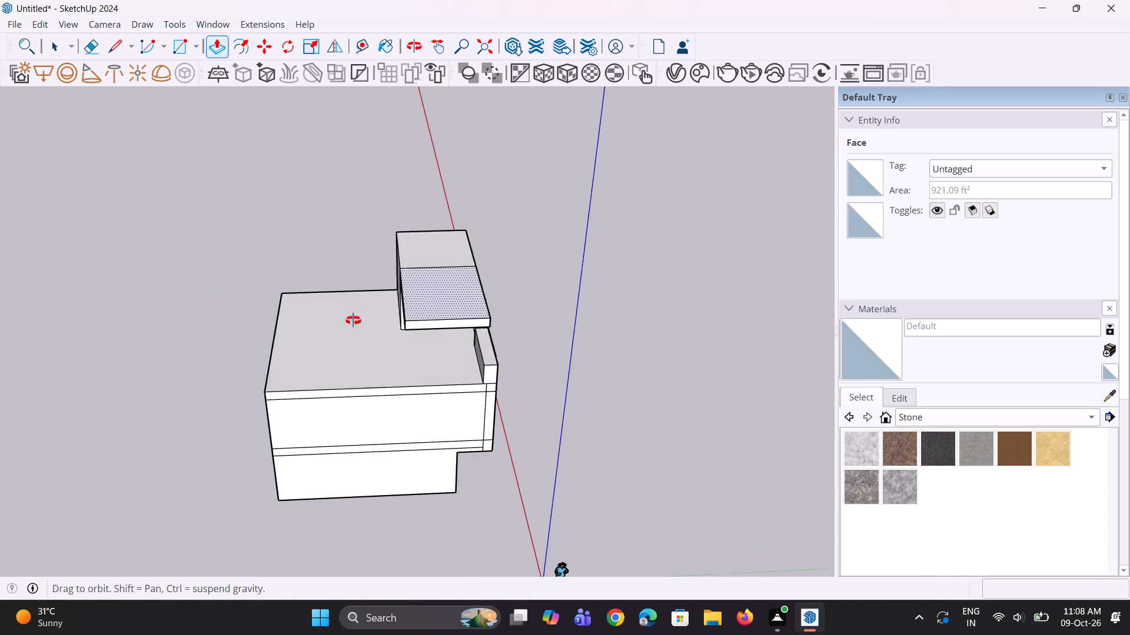
pyautogui.moveTo(353, 320); pyautogui.dragTo(162, 269, button='middle')
pyautogui.moveTo(473, 349); pyautogui.dragTo(347, 235, button='middle')
pyautogui.scroll(-3, 486, 385)
pyautogui.moveTo(455, 395); pyautogui.dragTo(375, 343, button='middle')
pyautogui.scroll(1, 374, 336)
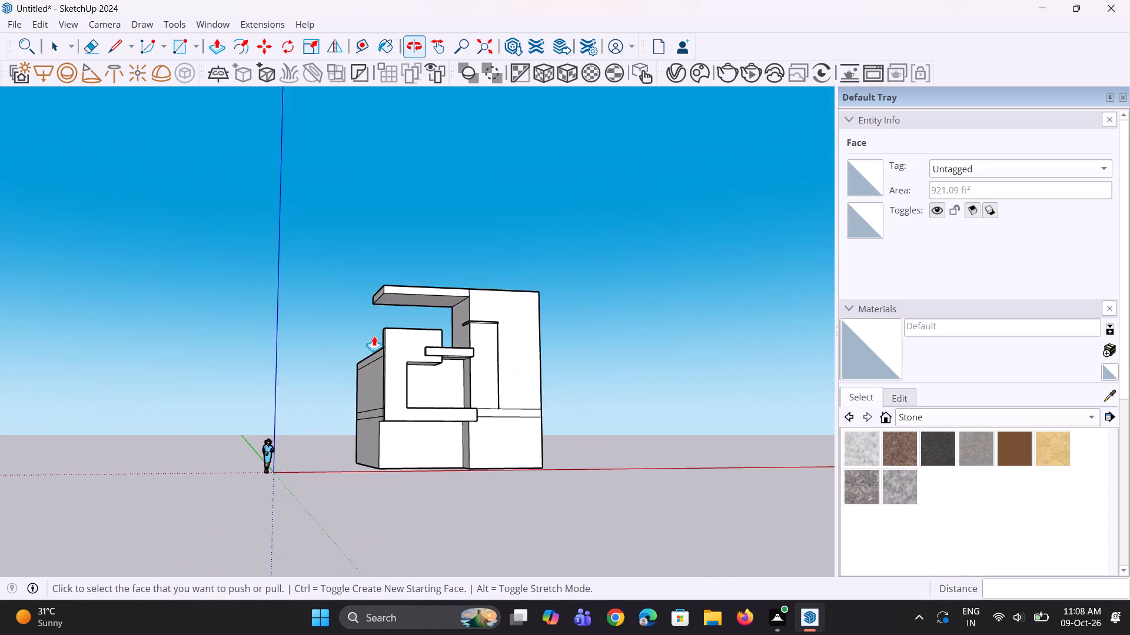
pyautogui.scroll(6, 374, 336)
pyautogui.scroll(1, 509, 344)
pyautogui.moveTo(509, 344); pyautogui.dragTo(481, 349, button='middle')
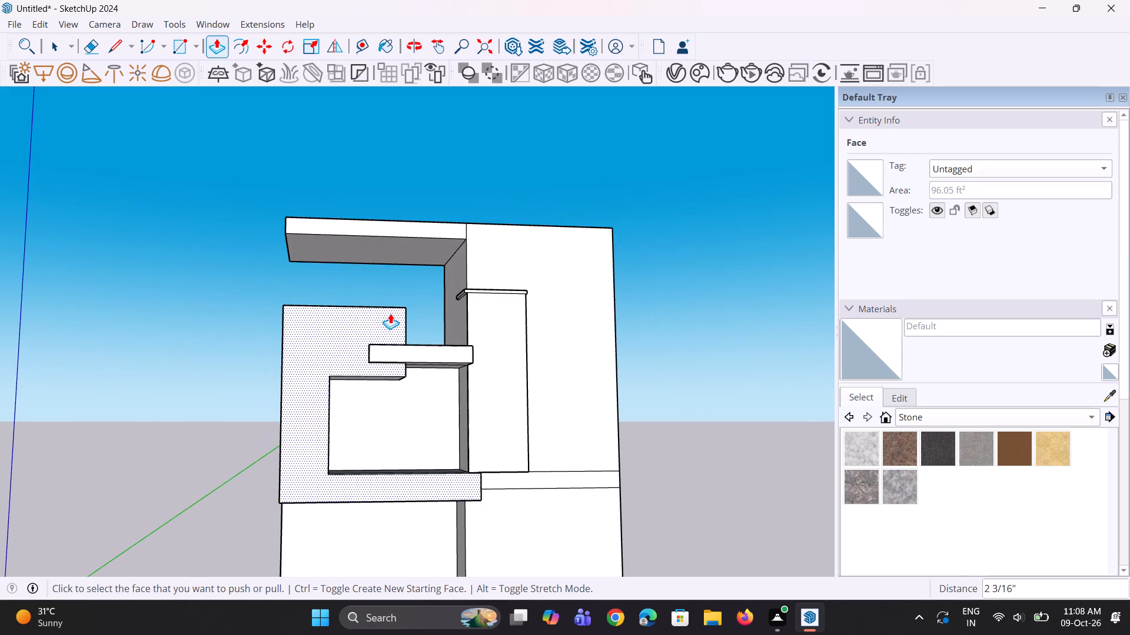
pyautogui.scroll(1, 390, 310)
pyautogui.scroll(-4, 467, 313)
pyautogui.moveTo(498, 333); pyautogui.dragTo(488, 357, button='middle')
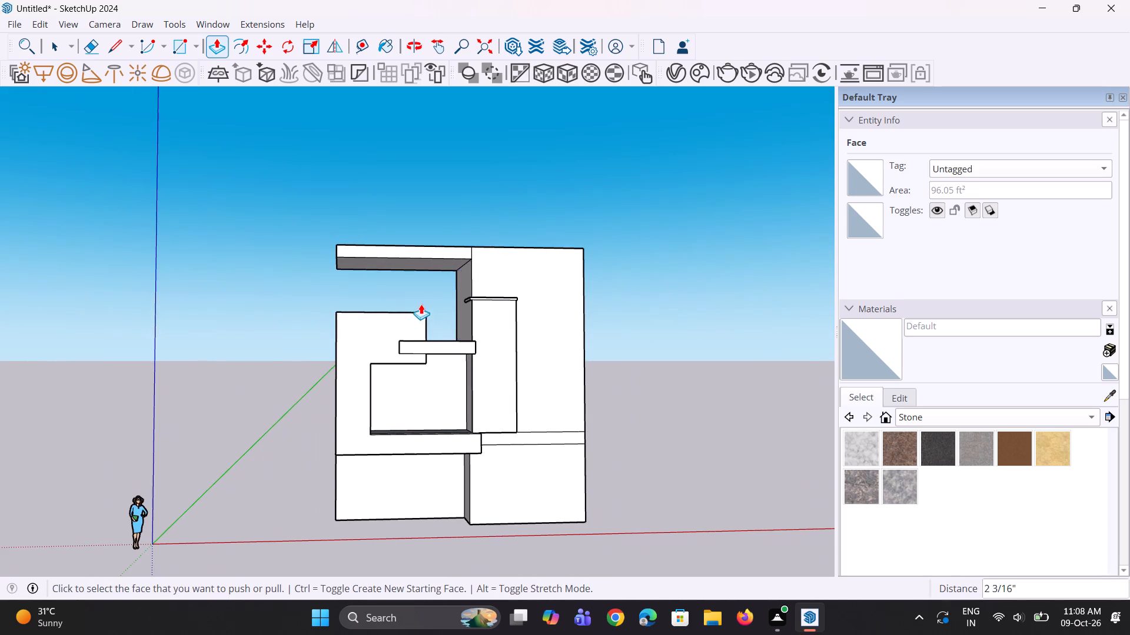
pyautogui.moveTo(530, 286); pyautogui.dragTo(501, 316, button='middle')
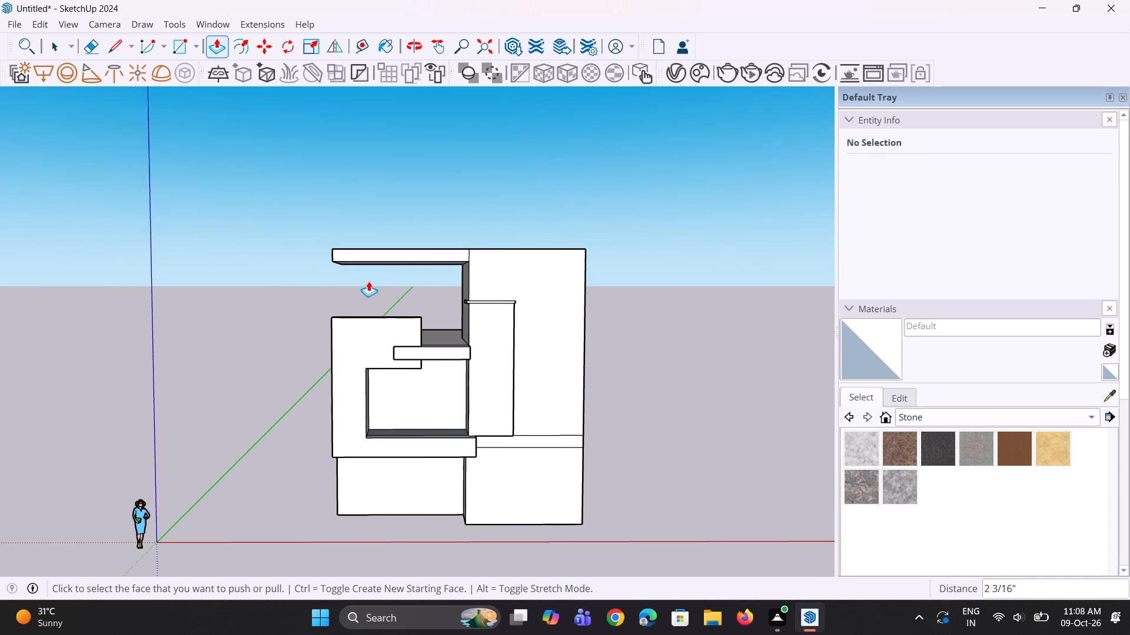
pyautogui.scroll(-3, 368, 281)
pyautogui.moveTo(350, 302); pyautogui.dragTo(692, 296, button='middle')
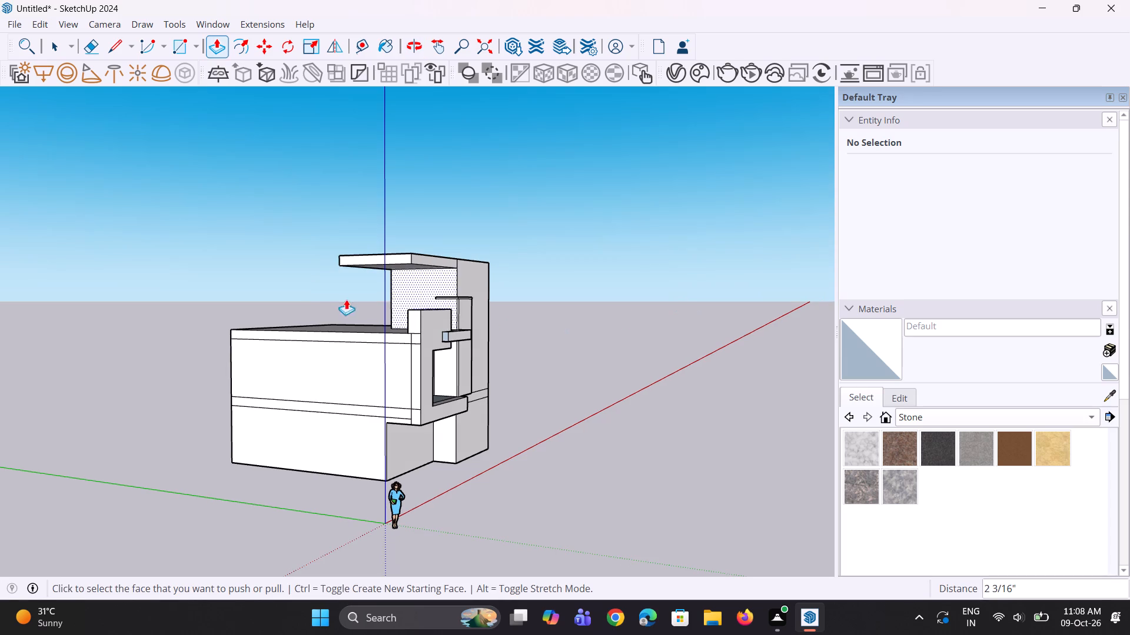
pyautogui.moveTo(310, 305); pyautogui.dragTo(324, 309, button='middle')
pyautogui.scroll(1, 305, 326)
pyautogui.moveTo(316, 329); pyautogui.dragTo(332, 331, button='middle')
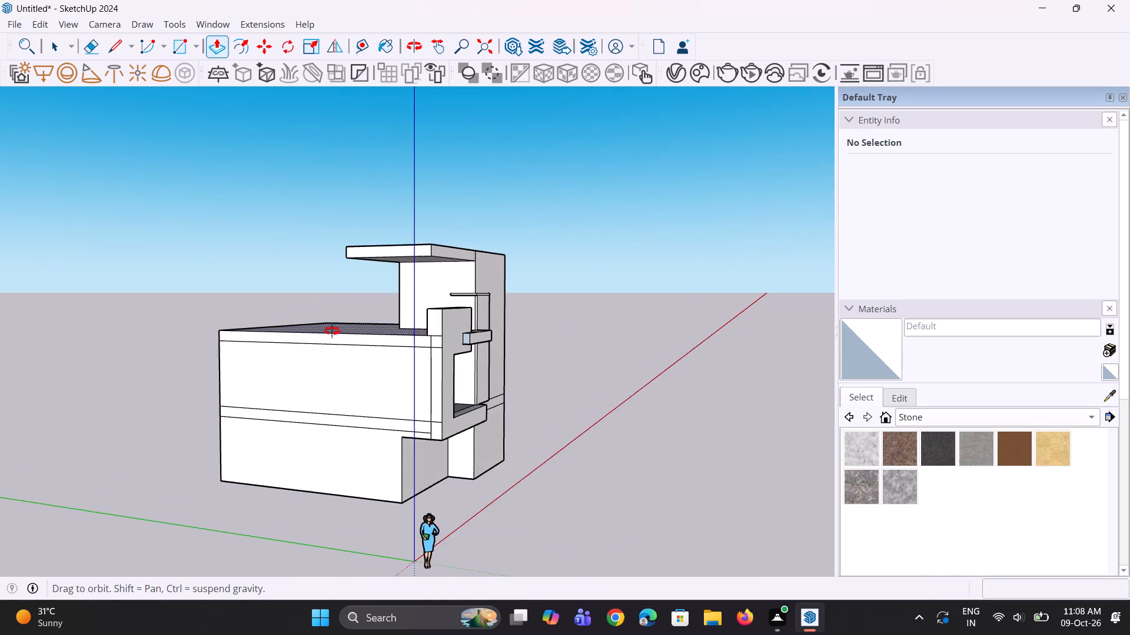
pyautogui.moveTo(332, 331); pyautogui.dragTo(383, 342, button='middle')
pyautogui.scroll(2, 377, 332)
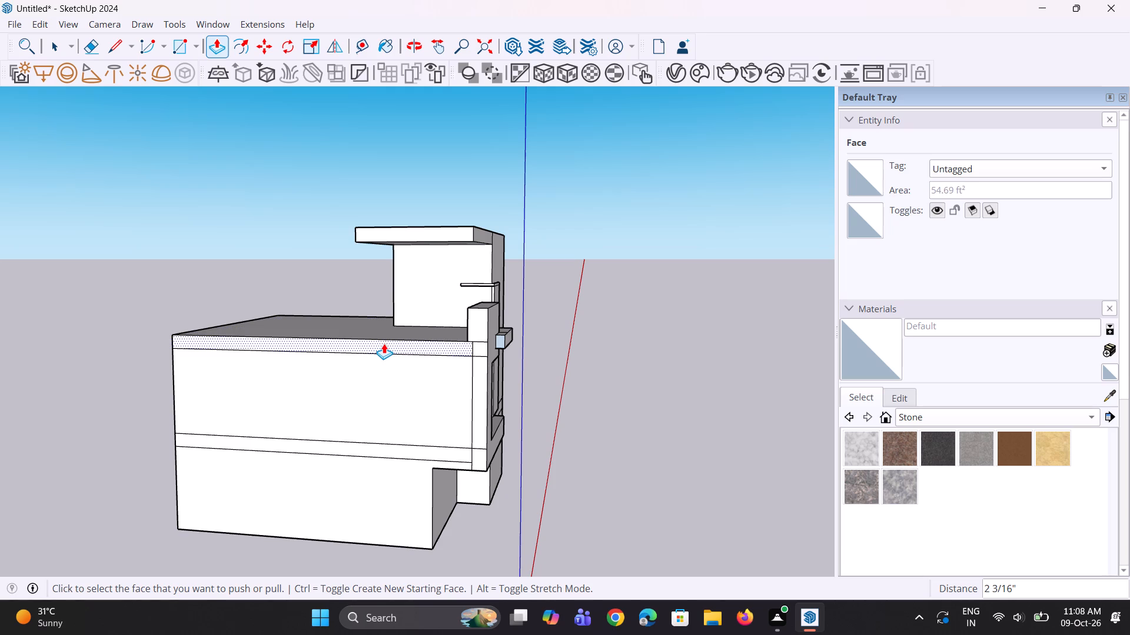
# Draw a square about 3' 11 3/8" by 3' 11 3/8" on the roof terrace near the canopy slab's outer end.
pyautogui.moveTo(395, 347); pyautogui.dragTo(482, 332, button='middle')
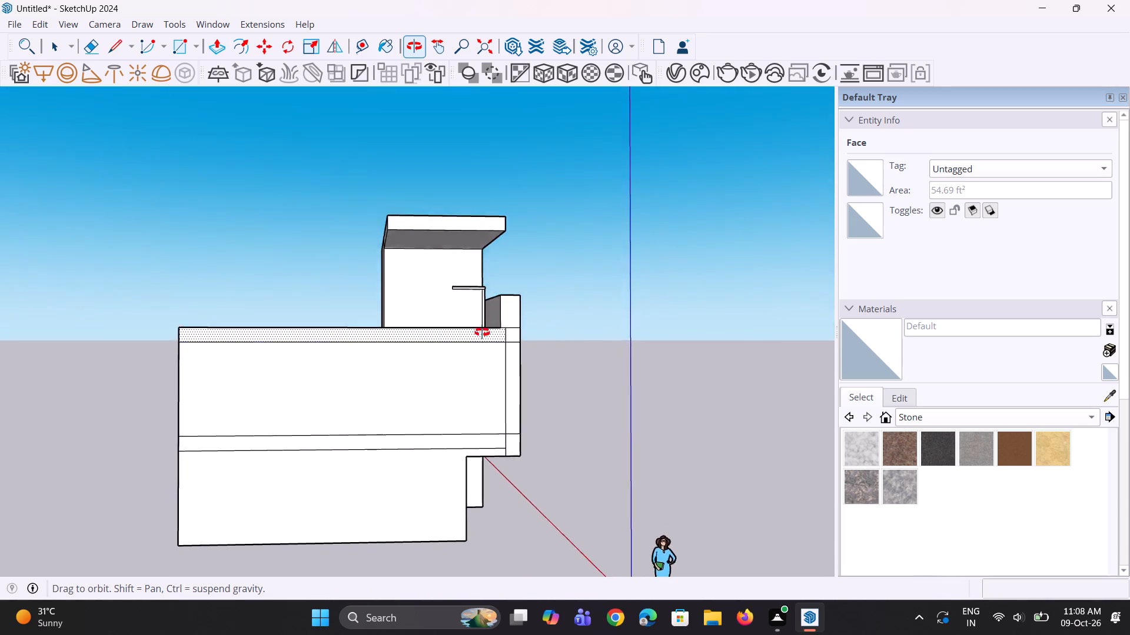
pyautogui.moveTo(482, 332); pyautogui.dragTo(513, 405, button='middle')
pyautogui.scroll(2, 402, 356)
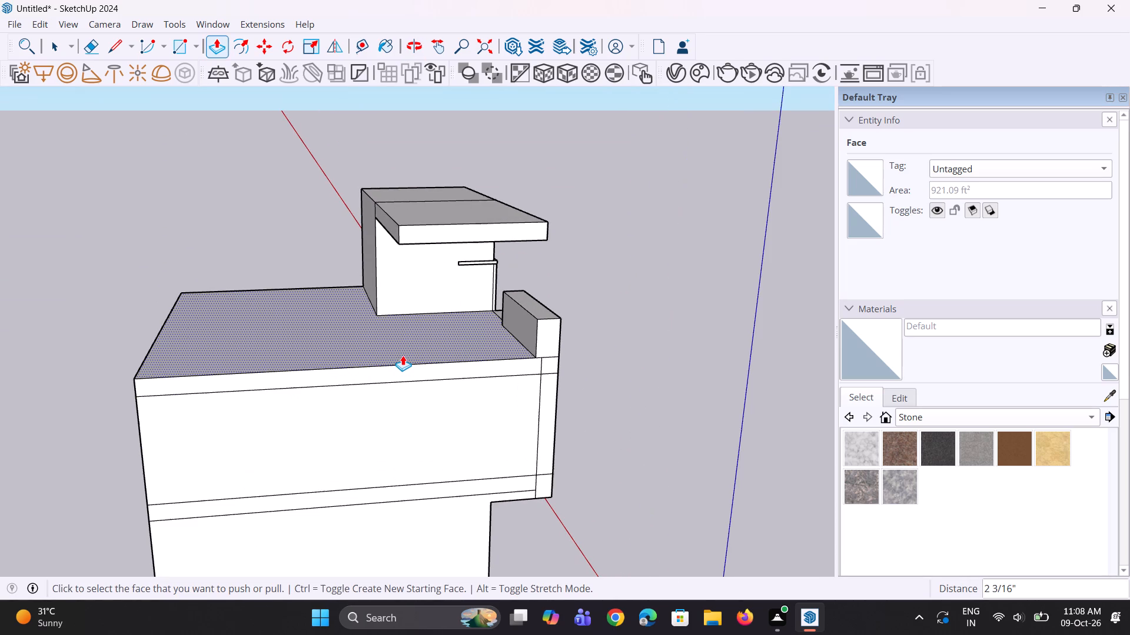
pyautogui.moveTo(403, 355); pyautogui.dragTo(452, 323, button='middle')
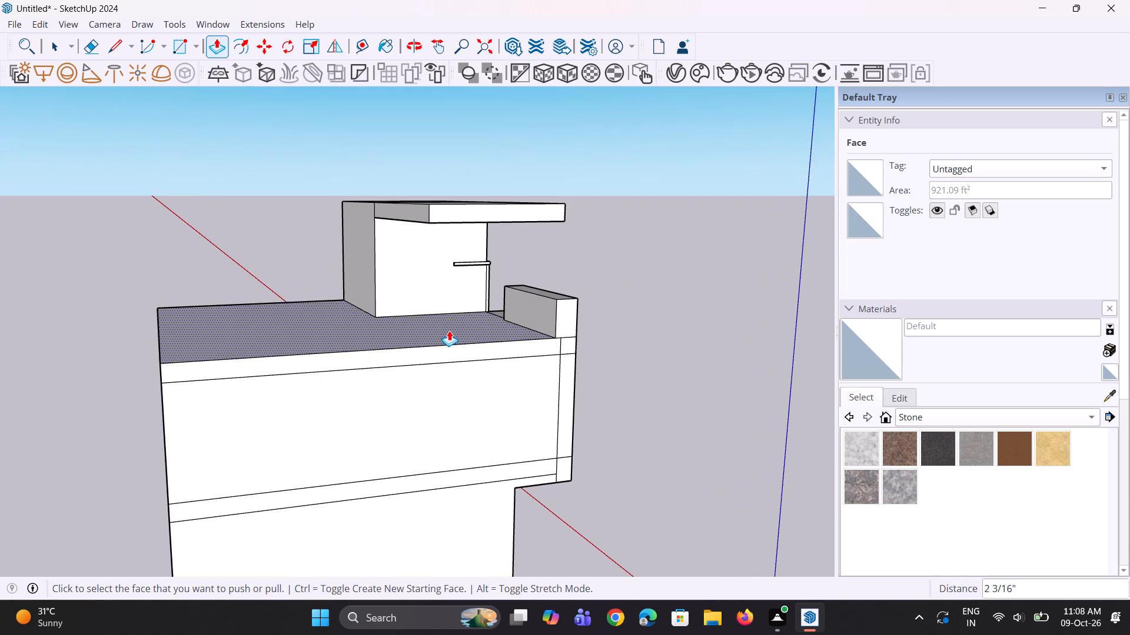
pyautogui.moveTo(449, 330); pyautogui.dragTo(426, 421, button='middle')
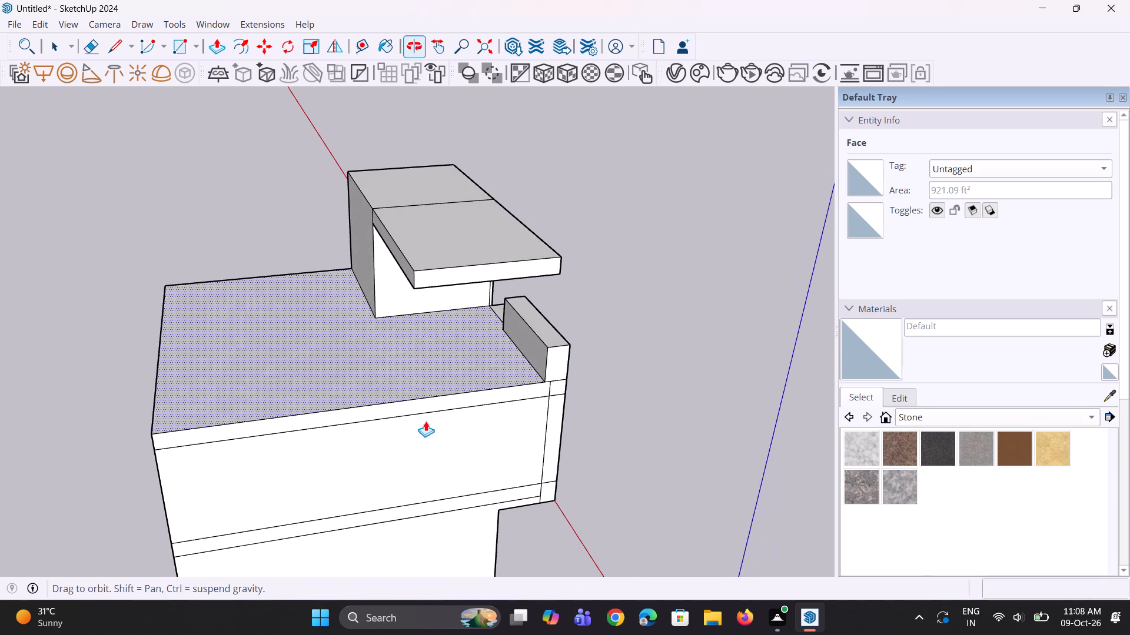
pyautogui.press('r')
pyautogui.click(420, 377)
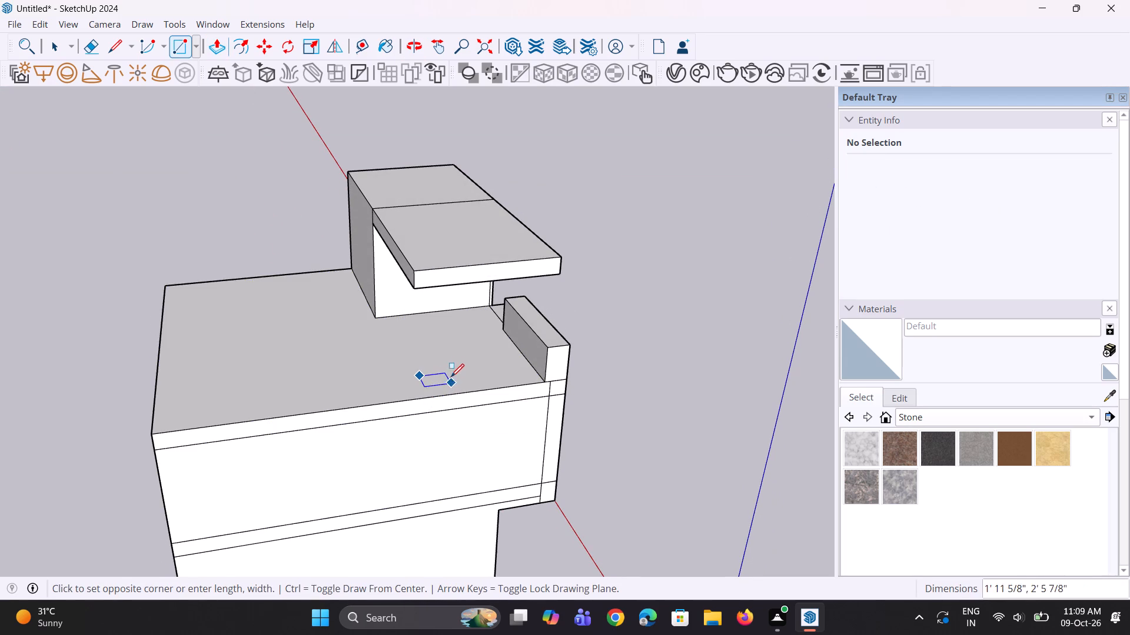
pyautogui.click(448, 353)
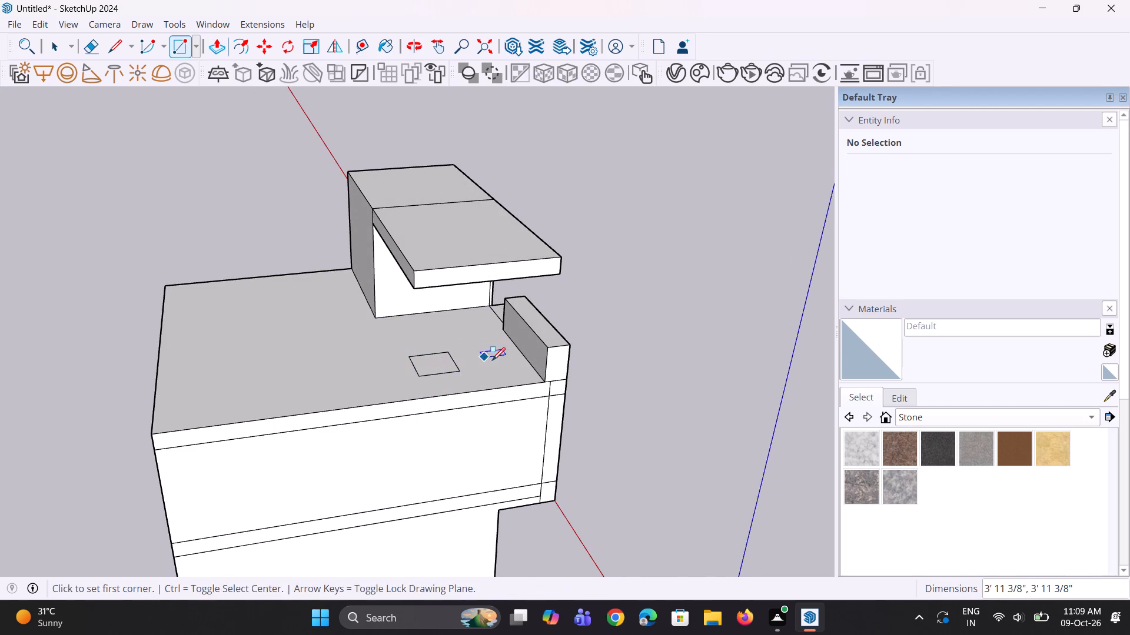
# Examine the roof square's position relative to the canopy slab and front frame from the side and front.
pyautogui.moveTo(492, 360); pyautogui.dragTo(429, 365, button='middle')
pyautogui.scroll(-11, 436, 340)
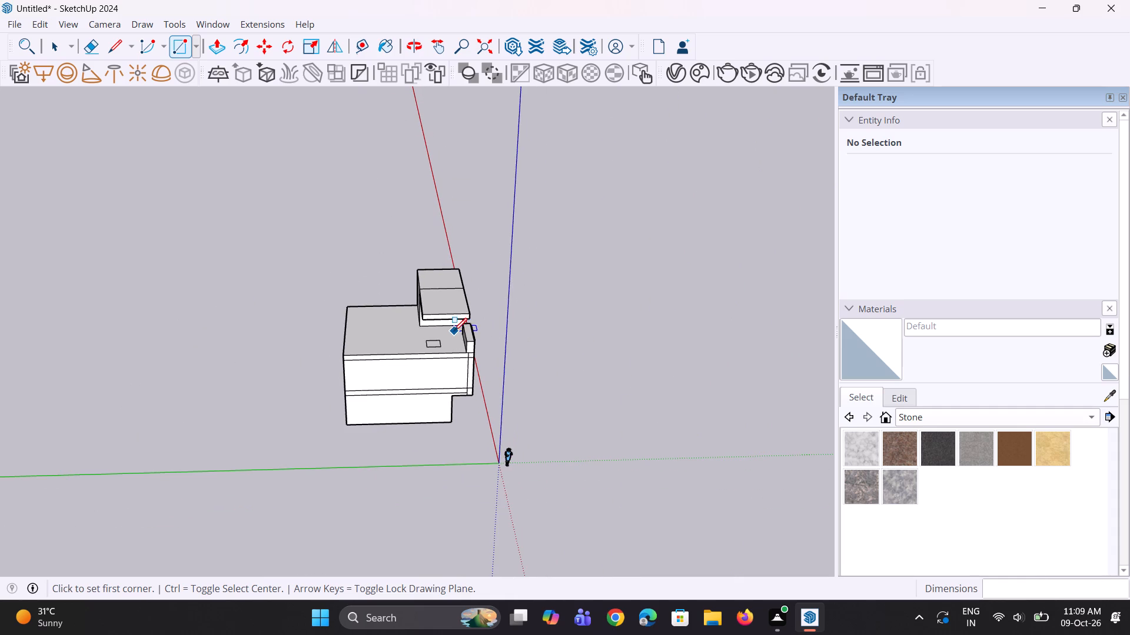
pyautogui.scroll(-4, 454, 331)
pyautogui.moveTo(454, 332); pyautogui.dragTo(277, 345, button='middle')
pyautogui.scroll(3, 394, 408)
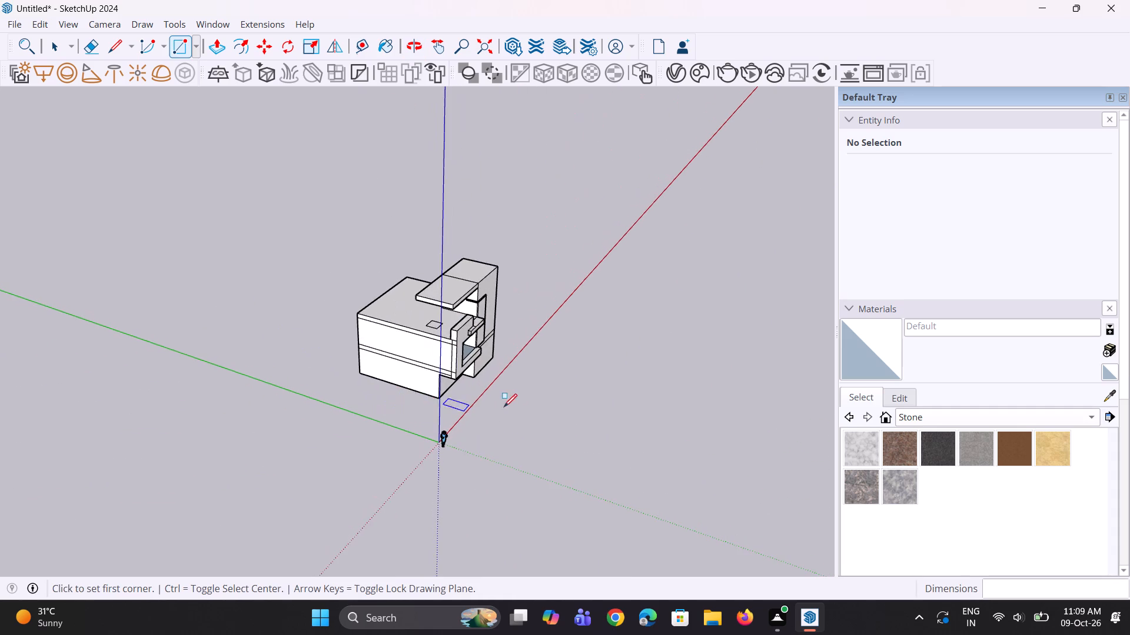
pyautogui.moveTo(507, 407); pyautogui.dragTo(355, 350, button='middle')
pyautogui.scroll(6, 371, 352)
pyautogui.moveTo(450, 334); pyautogui.dragTo(400, 309, button='middle')
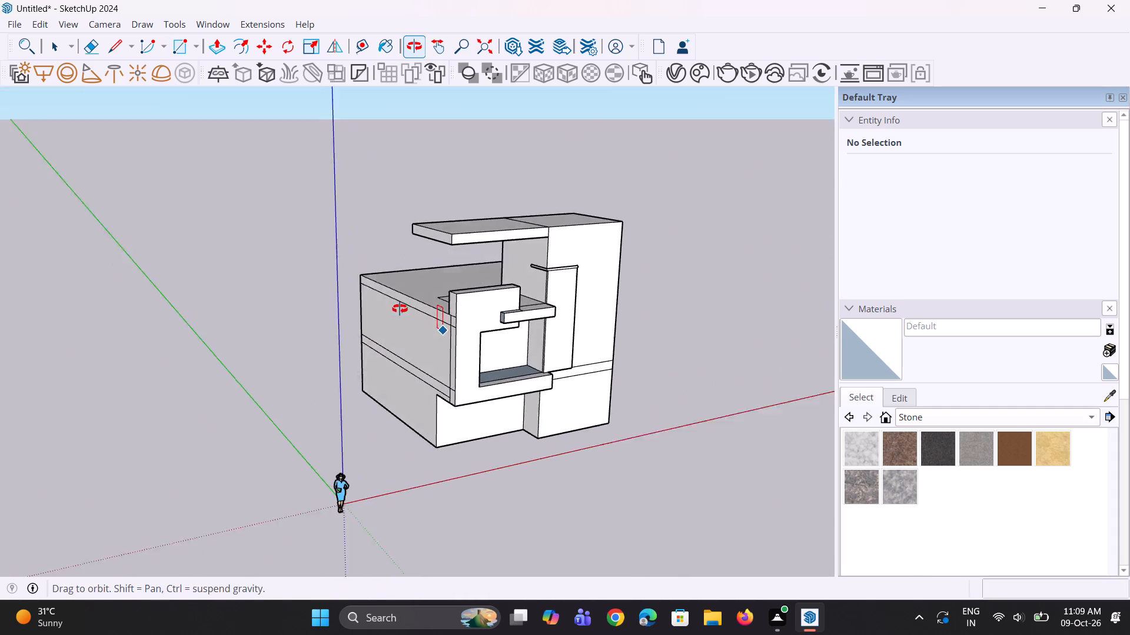
pyautogui.moveTo(400, 309); pyautogui.dragTo(343, 319, button='middle')
pyautogui.scroll(3, 445, 300)
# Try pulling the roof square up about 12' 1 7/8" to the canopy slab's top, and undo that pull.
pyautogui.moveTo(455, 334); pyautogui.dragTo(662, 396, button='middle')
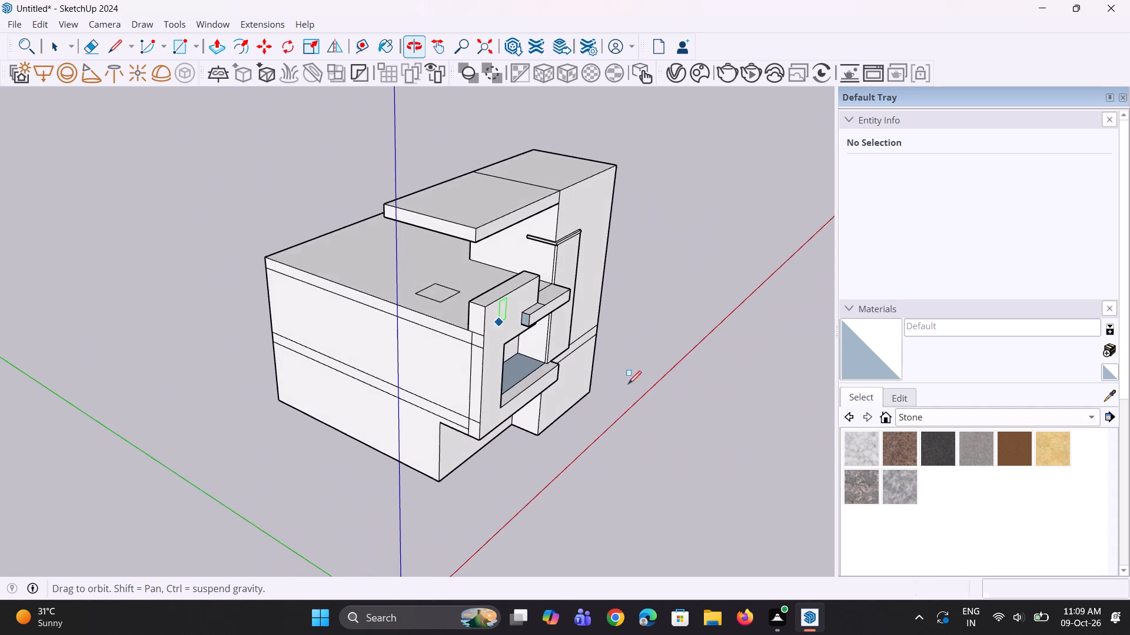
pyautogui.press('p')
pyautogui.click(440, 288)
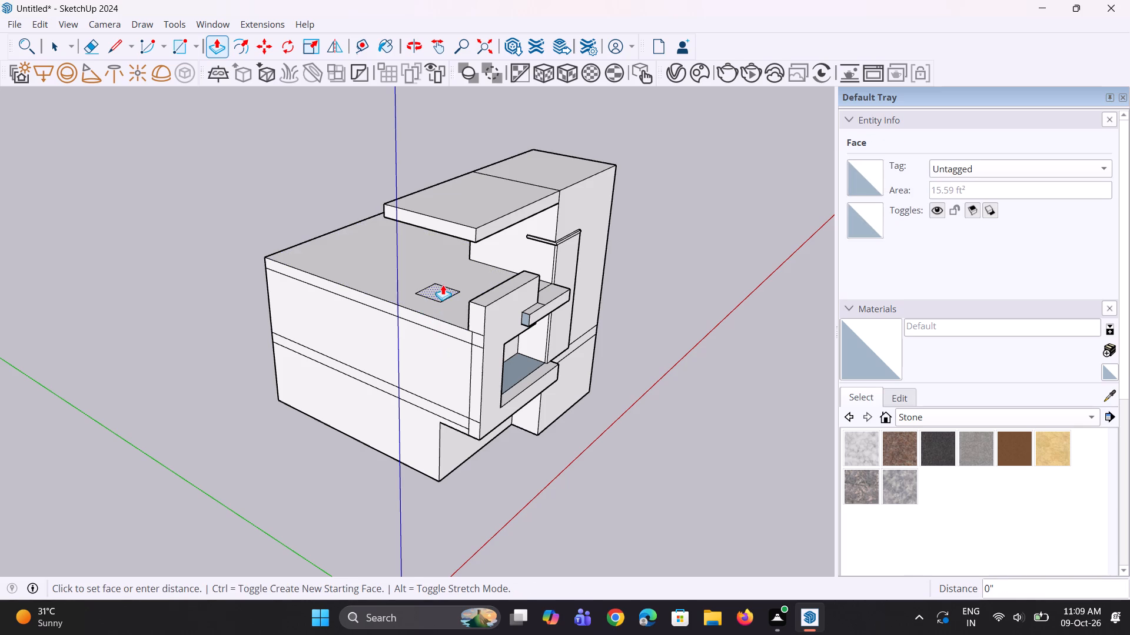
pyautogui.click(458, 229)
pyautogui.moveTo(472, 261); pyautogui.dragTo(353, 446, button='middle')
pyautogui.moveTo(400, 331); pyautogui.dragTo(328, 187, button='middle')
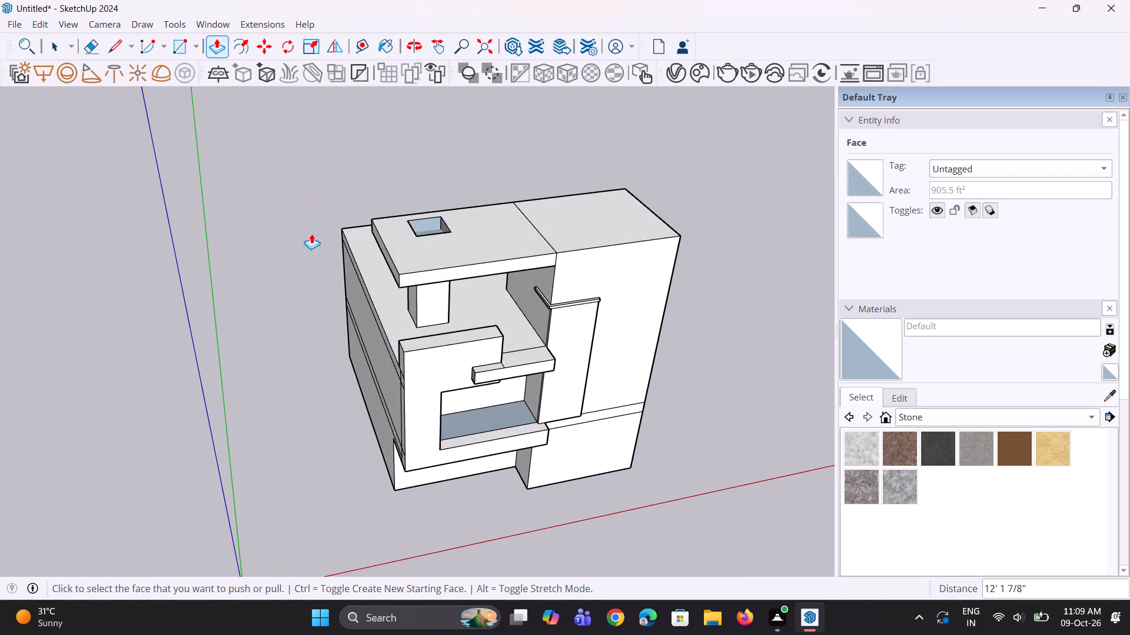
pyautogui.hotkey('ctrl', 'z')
# Pull the roof square up into a block about 3' 1/4" high, below the canopy slab.
pyautogui.moveTo(330, 346); pyautogui.dragTo(447, 269, button='middle')
pyautogui.scroll(4, 401, 313)
pyautogui.moveTo(407, 308); pyautogui.dragTo(441, 293, button='middle')
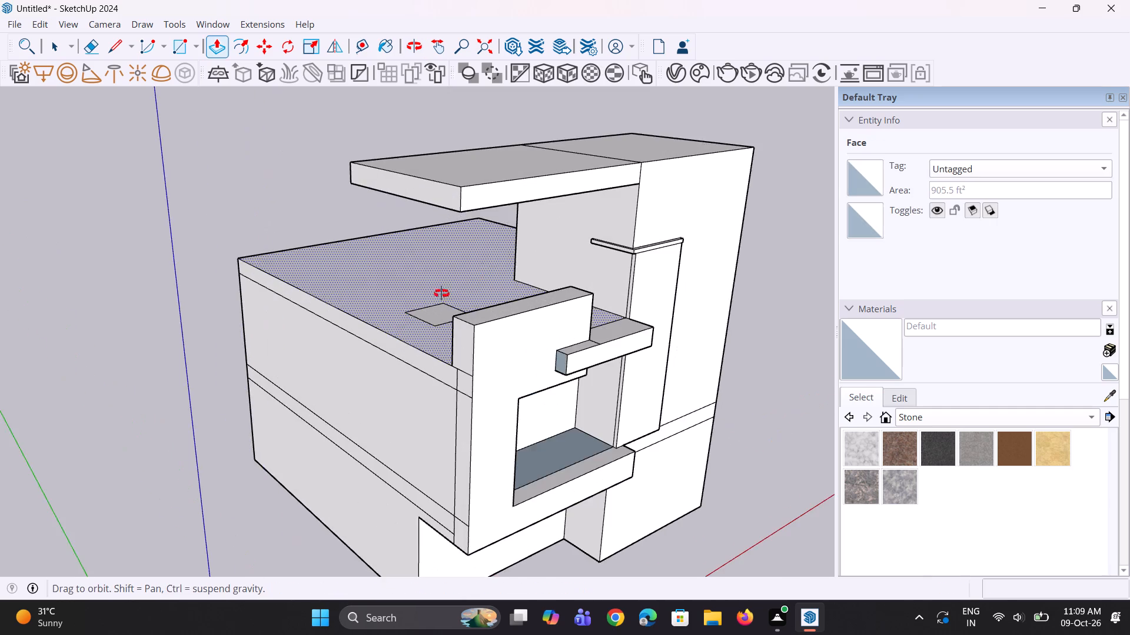
pyautogui.moveTo(441, 293); pyautogui.dragTo(458, 415, button='middle')
pyautogui.scroll(2, 463, 331)
pyautogui.click(456, 331)
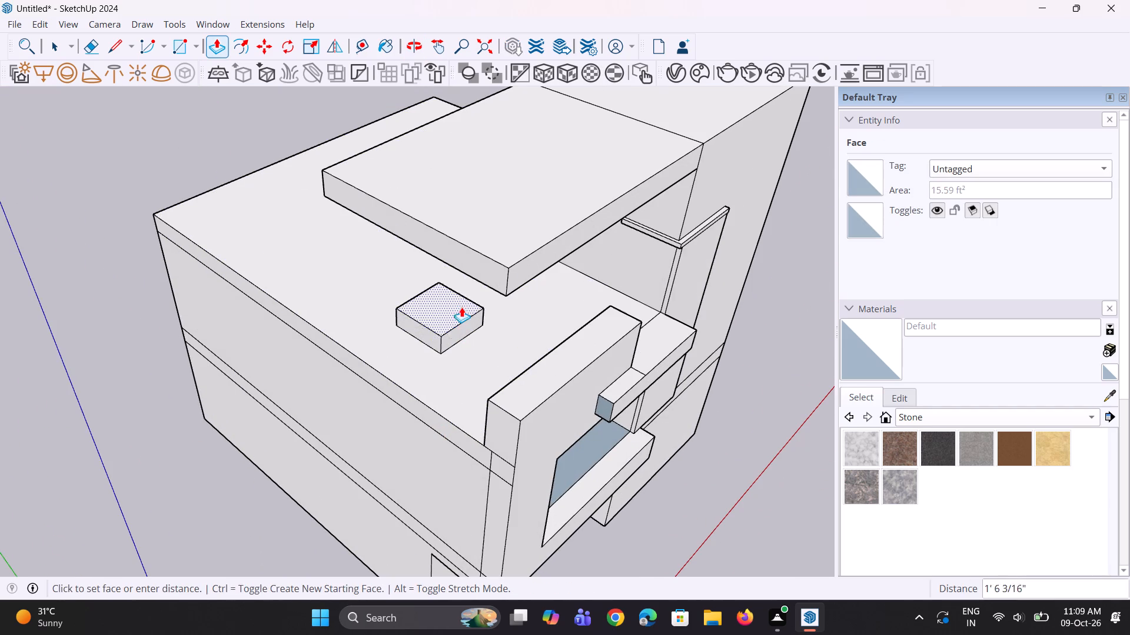
pyautogui.click(465, 295)
# Pull the roof block's top face up a further 5' 3 15/16" or so, making a column that stops below the canopy slab.
pyautogui.moveTo(375, 343); pyautogui.dragTo(581, 181, button='middle')
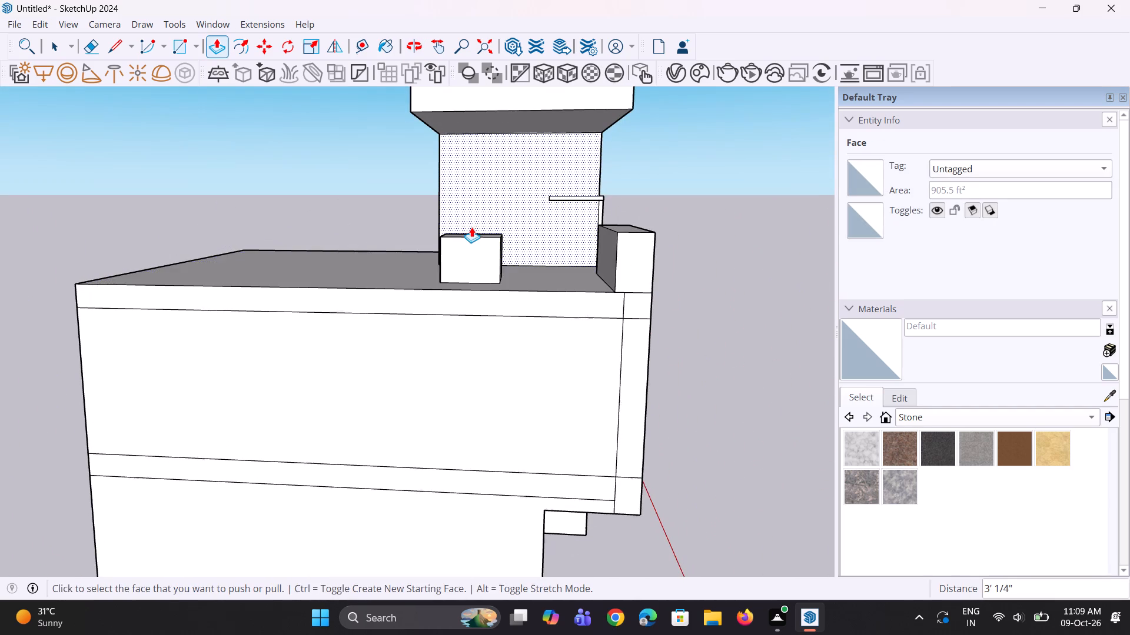
pyautogui.moveTo(481, 227); pyautogui.dragTo(452, 372, button='middle')
pyautogui.click(470, 314)
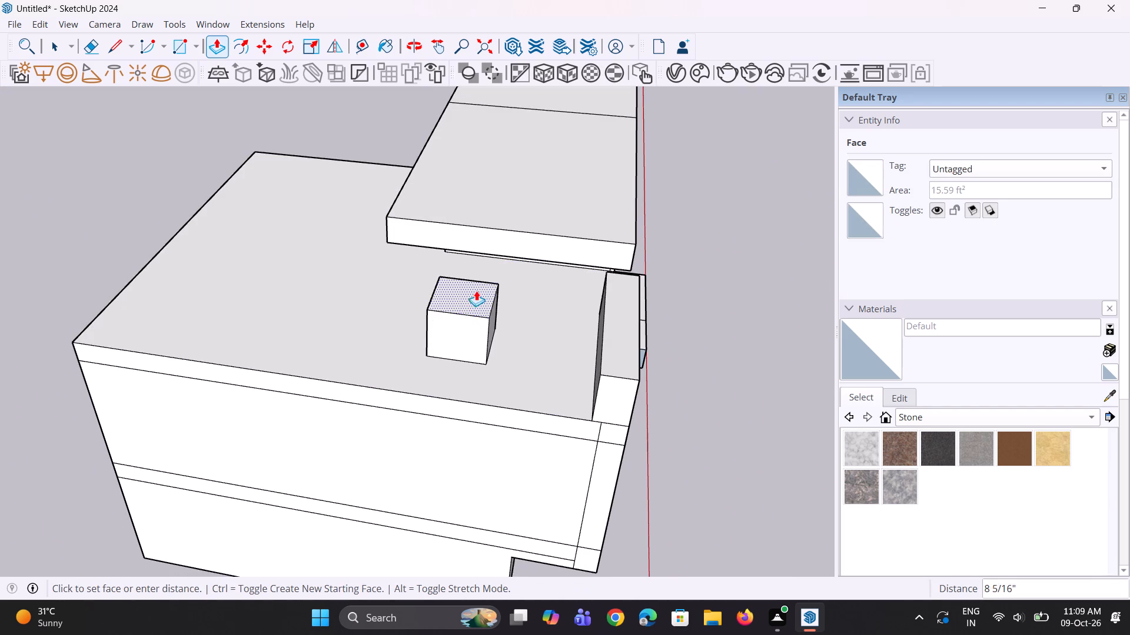
pyautogui.click(458, 242)
pyautogui.moveTo(495, 292); pyautogui.dragTo(515, 117, button='middle')
pyautogui.moveTo(497, 174); pyautogui.dragTo(491, 236, button='middle')
pyautogui.scroll(1, 416, 182)
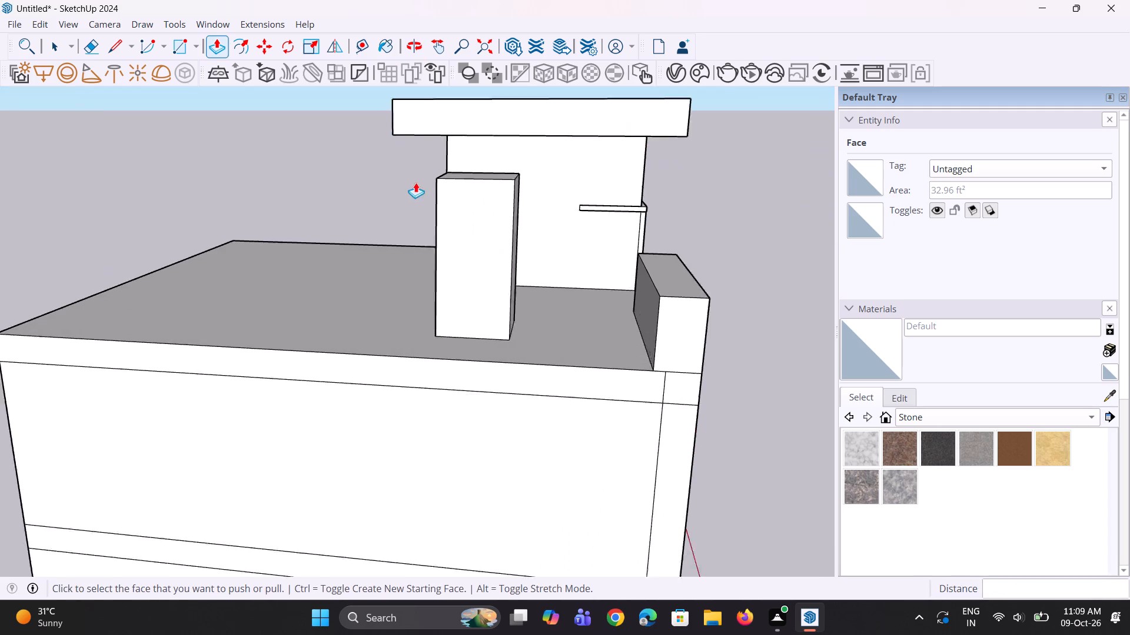
# Pull the roof column's top face up about 2' 7 7/8" to meet the canopy slab.
pyautogui.scroll(4, 416, 182)
pyautogui.click(487, 176)
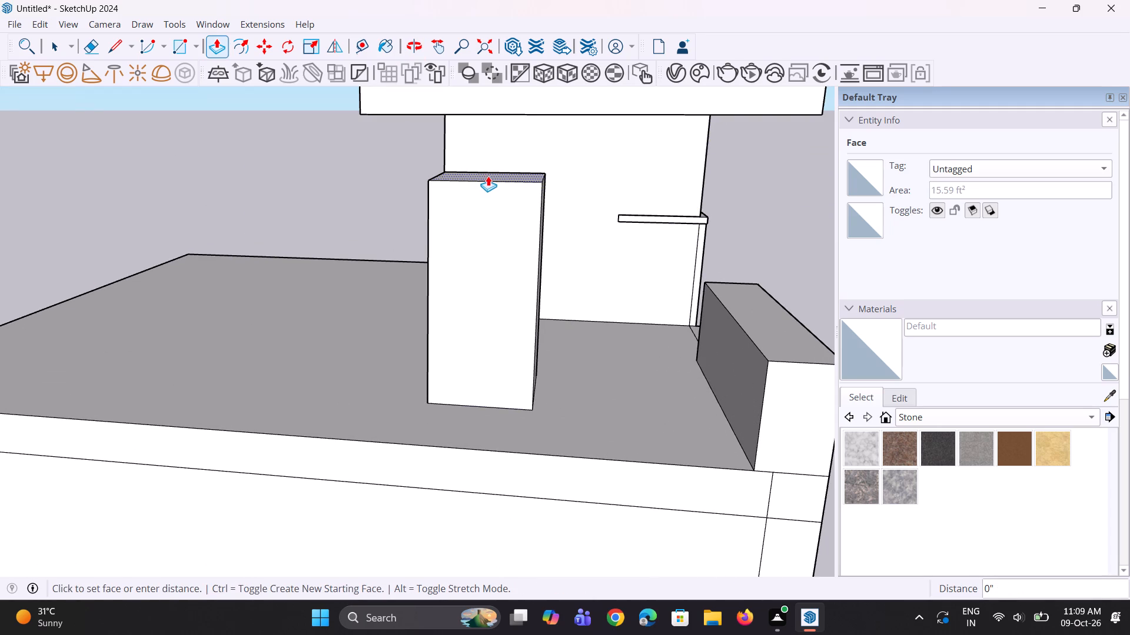
pyautogui.scroll(-6, 504, 200)
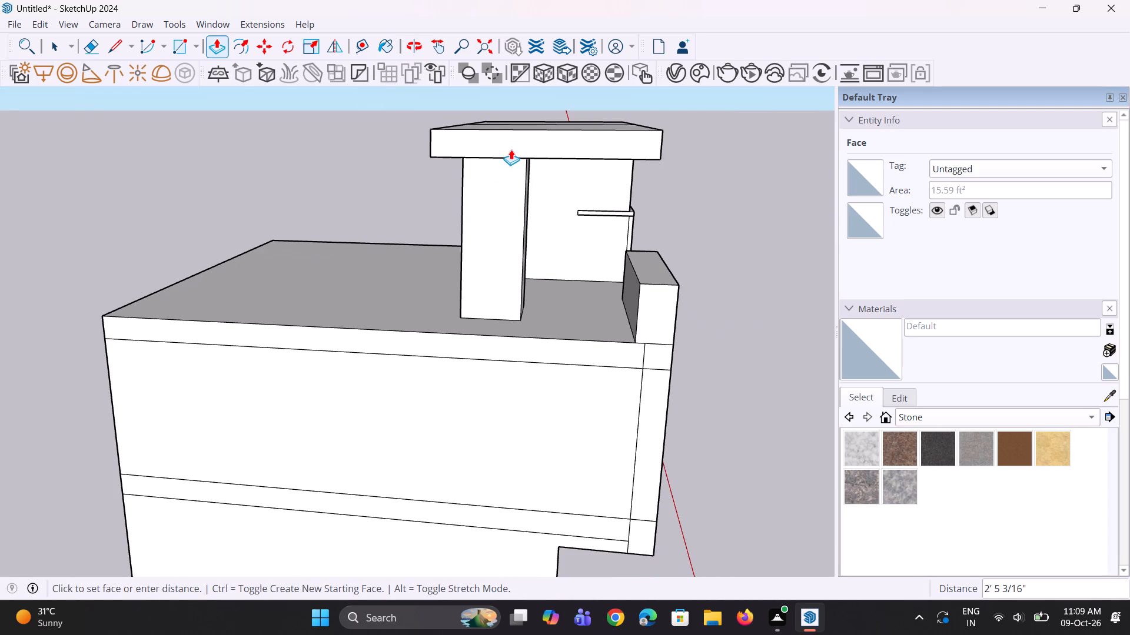
pyautogui.click(511, 146)
# Push the column's side face that faces the tower slightly inward to narrow the column.
pyautogui.scroll(-6, 532, 210)
pyautogui.moveTo(529, 196); pyautogui.dragTo(444, 250, button='middle')
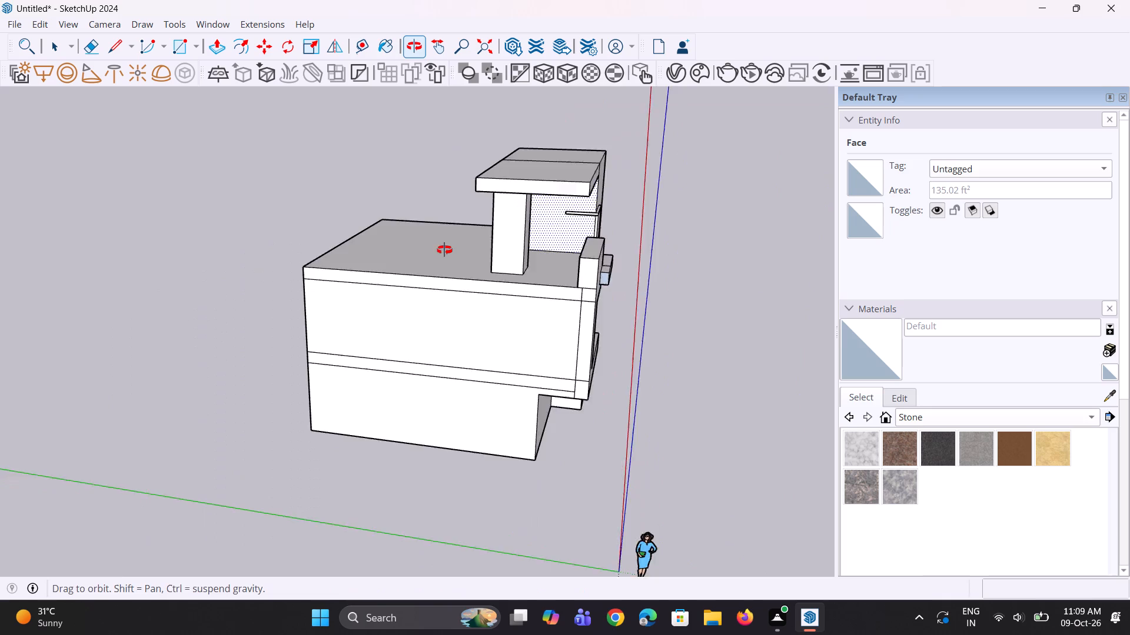
pyautogui.moveTo(444, 250); pyautogui.dragTo(187, 311, button='middle')
pyautogui.moveTo(300, 352); pyautogui.dragTo(204, 300, button='middle')
pyautogui.scroll(4, 533, 356)
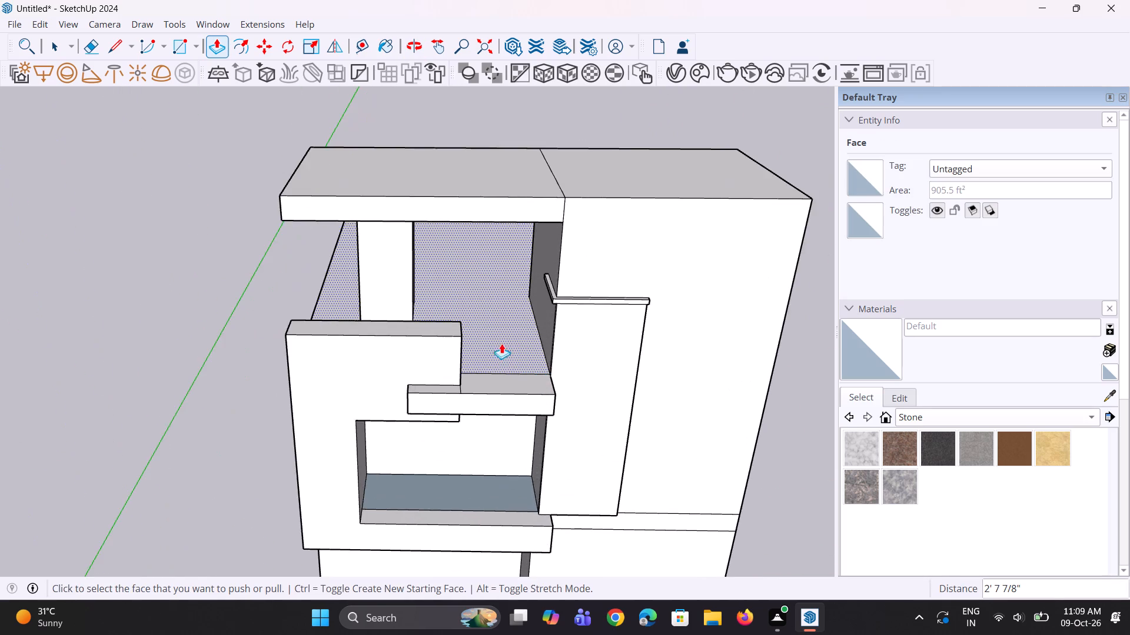
pyautogui.moveTo(498, 355); pyautogui.dragTo(413, 429, button='middle')
pyautogui.scroll(1, 430, 323)
pyautogui.click(422, 288)
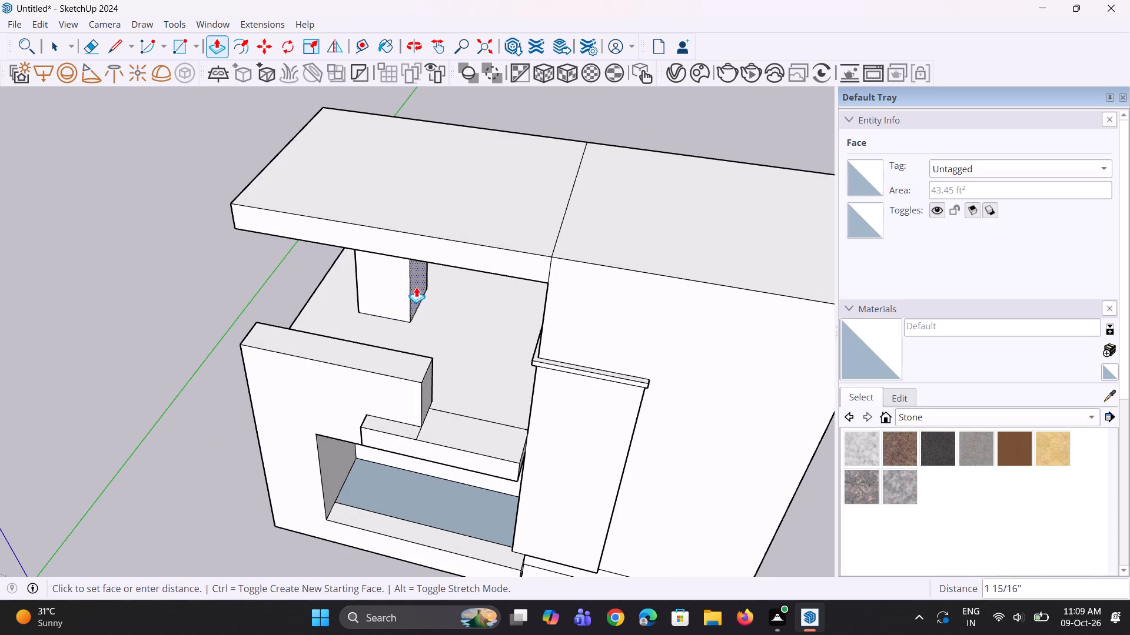
pyautogui.click(411, 284)
# Push the column's rear face slightly forward to reduce the column's depth.
pyautogui.moveTo(400, 316); pyautogui.dragTo(706, 303, button='middle')
pyautogui.moveTo(333, 320); pyautogui.dragTo(424, 323, button='middle')
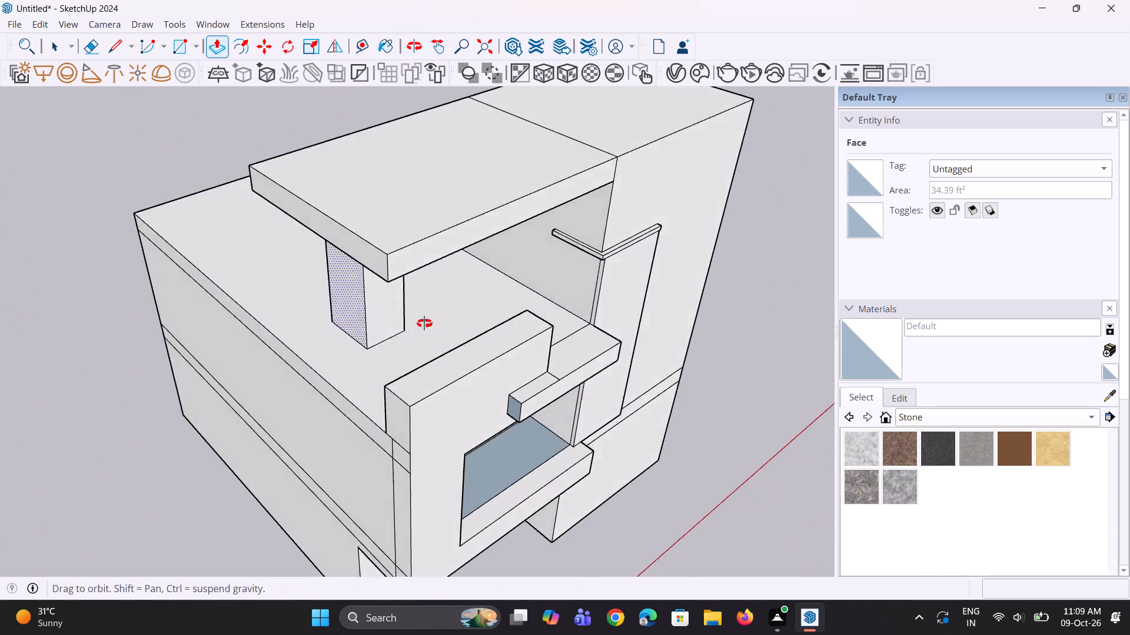
pyautogui.moveTo(424, 323); pyautogui.dragTo(820, 233, button='middle')
pyautogui.click(448, 287)
pyautogui.click(457, 281)
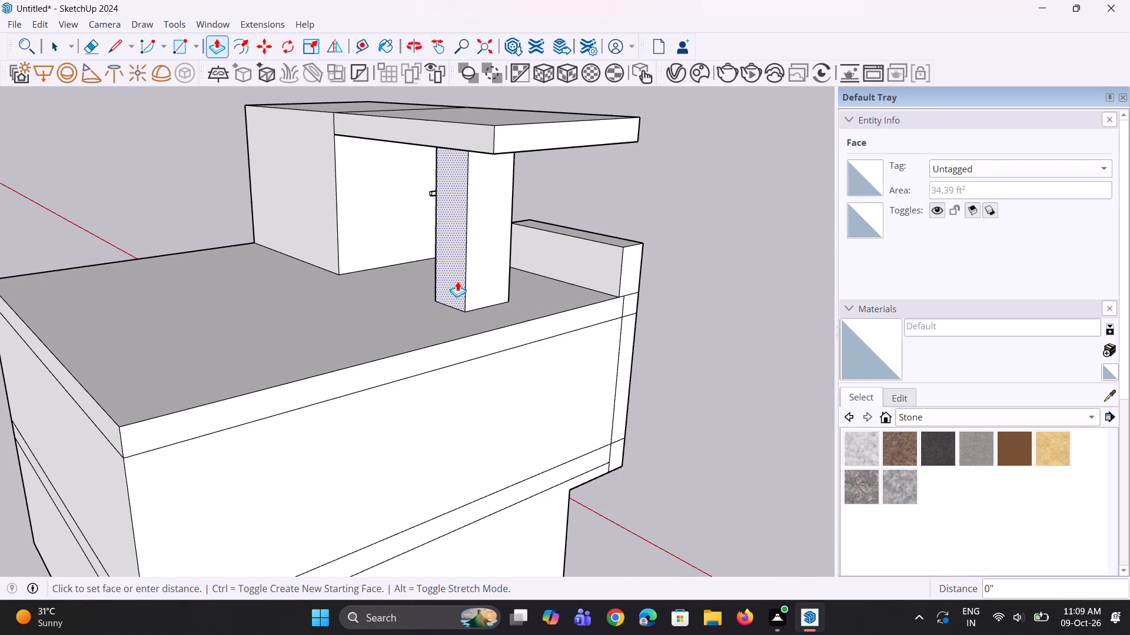
pyautogui.click(462, 279)
# Pull the column's outer side face, away from the tower, outward about 1' 5 15/16".
pyautogui.scroll(-5, 478, 331)
pyautogui.moveTo(492, 329); pyautogui.dragTo(378, 347, button='middle')
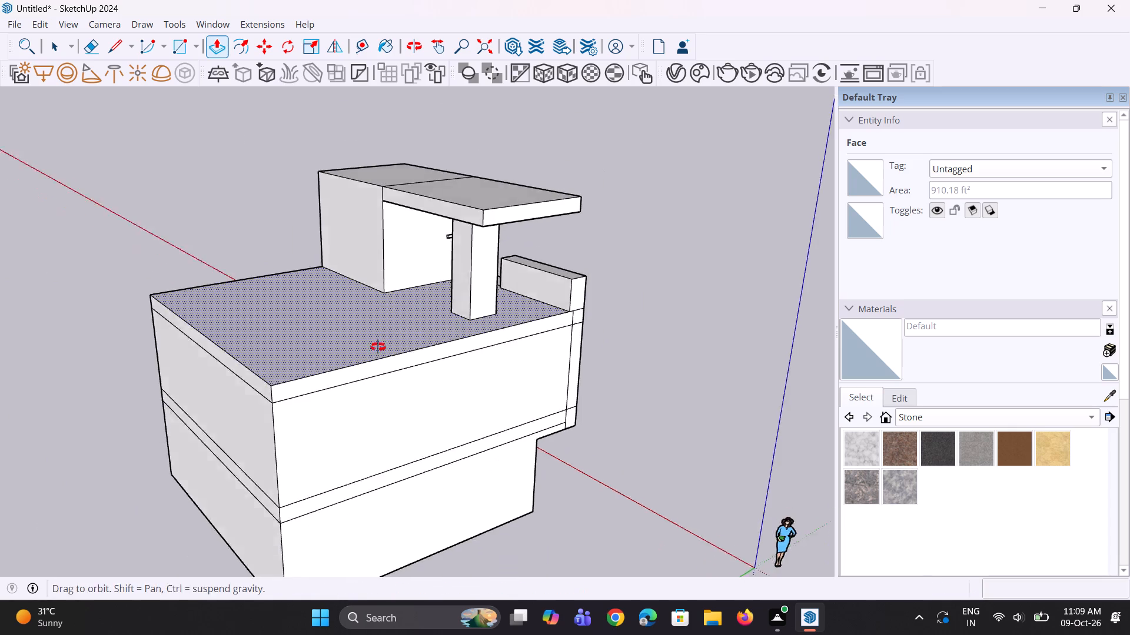
pyautogui.moveTo(378, 347); pyautogui.dragTo(197, 345, button='middle')
pyautogui.moveTo(450, 311); pyautogui.dragTo(385, 356, button='middle')
pyautogui.click(390, 320)
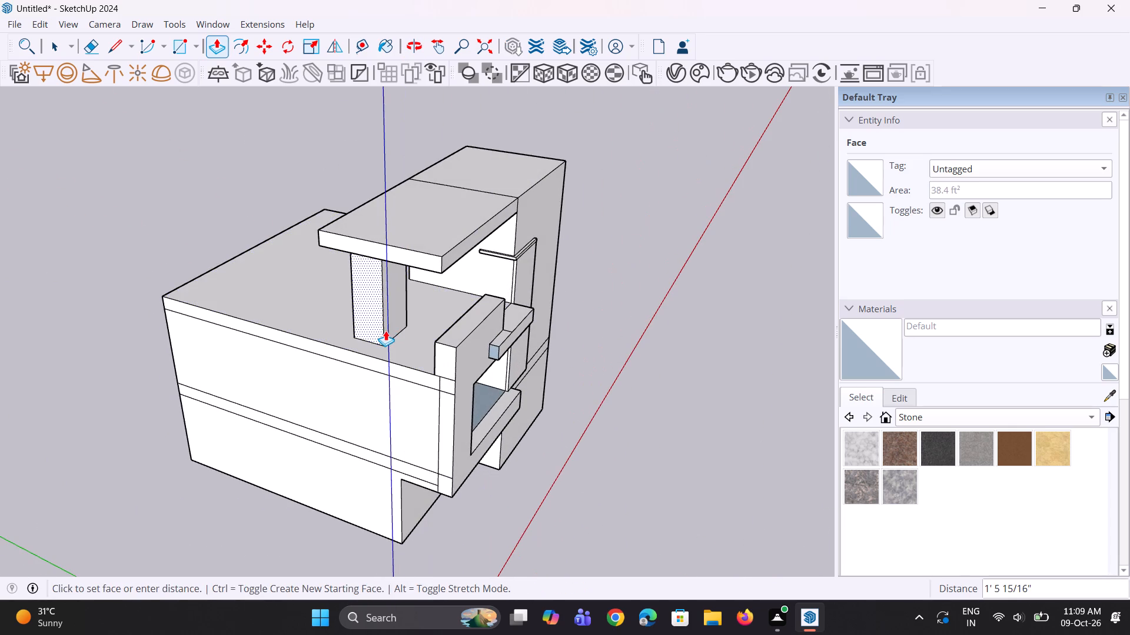
pyautogui.click(385, 330)
# Push the column's tower-facing side face further inward under the canopy slab.
pyautogui.scroll(-5, 478, 324)
pyautogui.moveTo(478, 329); pyautogui.dragTo(226, 346, button='middle')
pyautogui.scroll(3, 418, 322)
pyautogui.moveTo(426, 325); pyautogui.dragTo(340, 344, button='middle')
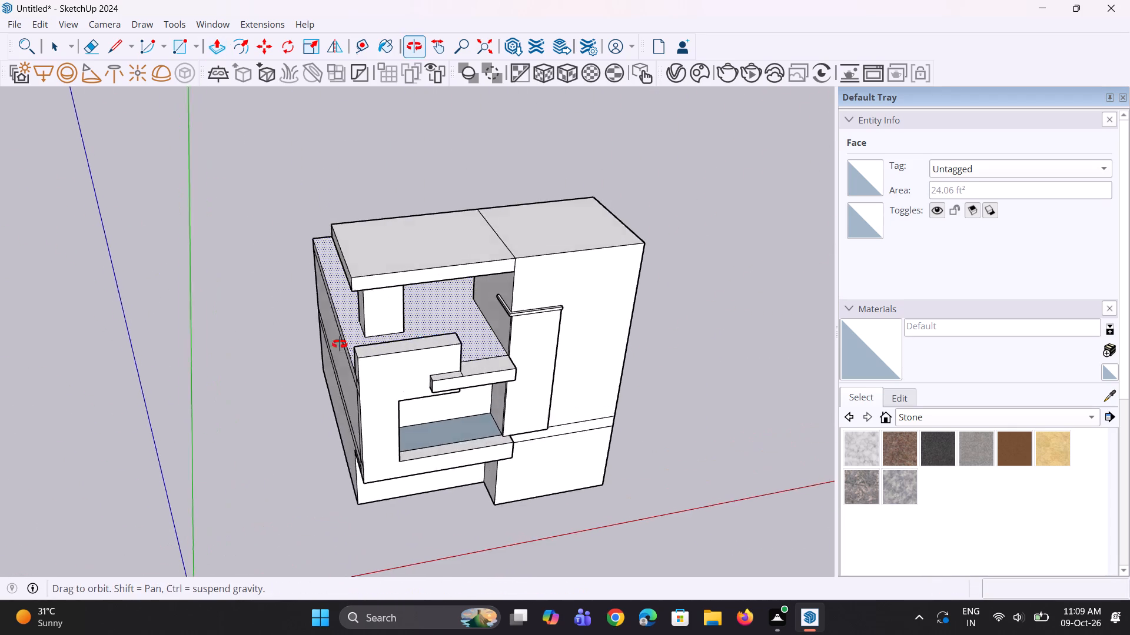
pyautogui.moveTo(340, 344); pyautogui.dragTo(257, 343, button='middle')
pyautogui.scroll(3, 393, 308)
pyautogui.click(409, 308)
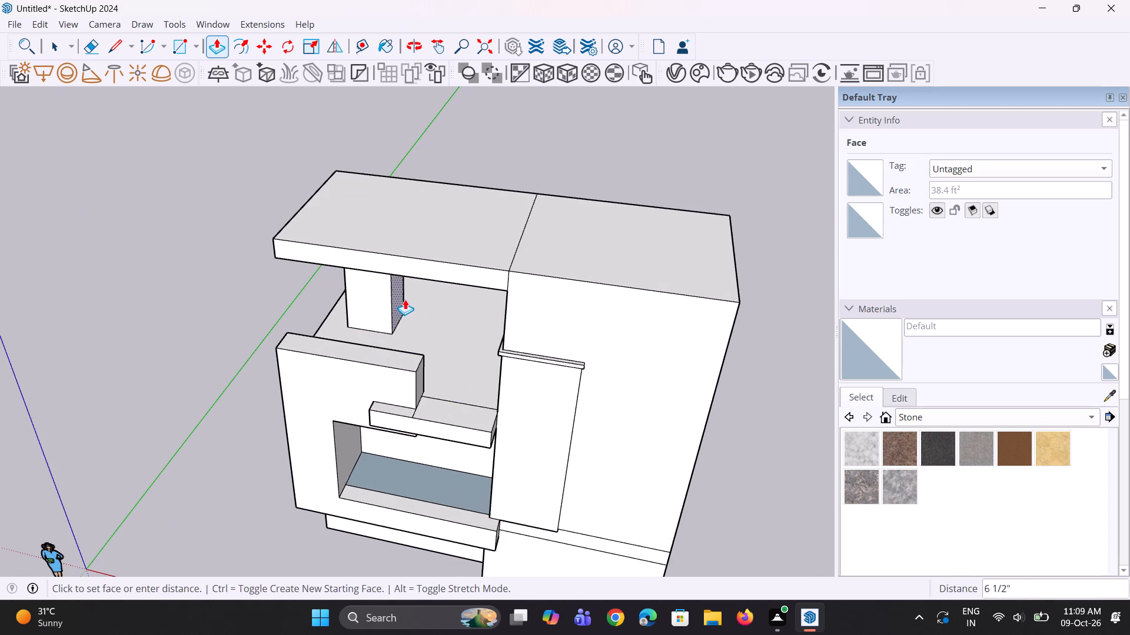
pyautogui.click(401, 299)
# Pull the top face of the projecting front frame up about 1' 1/2" toward the canopy slab.
pyautogui.moveTo(393, 339); pyautogui.dragTo(573, 285, button='middle')
pyautogui.scroll(-5, 457, 315)
pyautogui.moveTo(437, 334); pyautogui.dragTo(430, 282, button='middle')
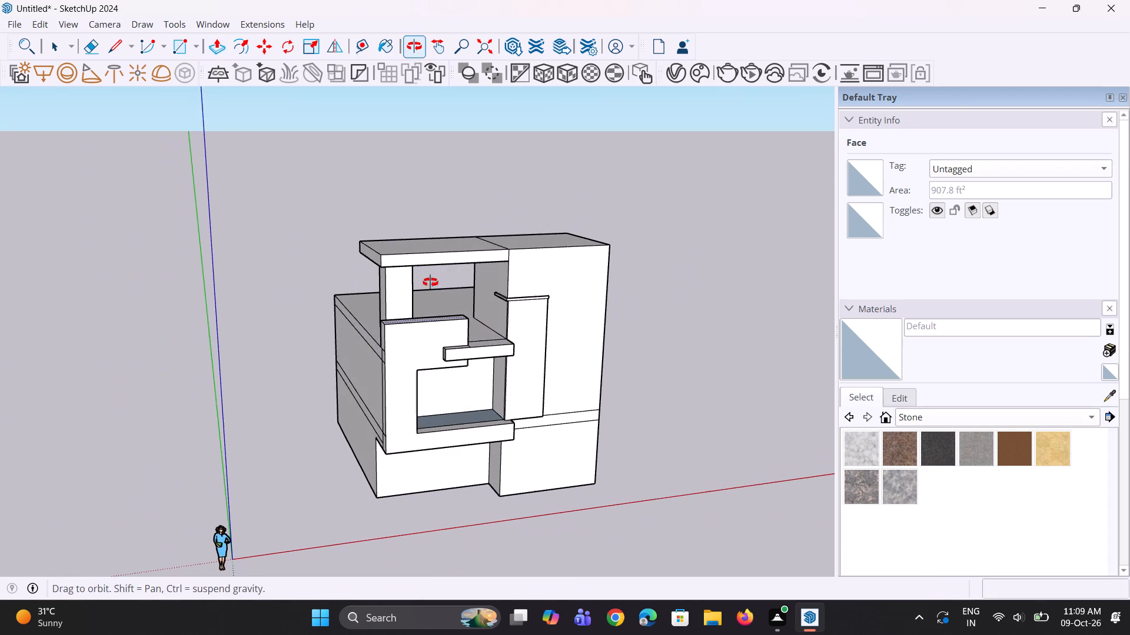
pyautogui.moveTo(430, 282); pyautogui.dragTo(430, 282, button='middle')
pyautogui.scroll(2, 426, 300)
pyautogui.moveTo(416, 317); pyautogui.dragTo(424, 416, button='middle')
pyautogui.click(416, 354)
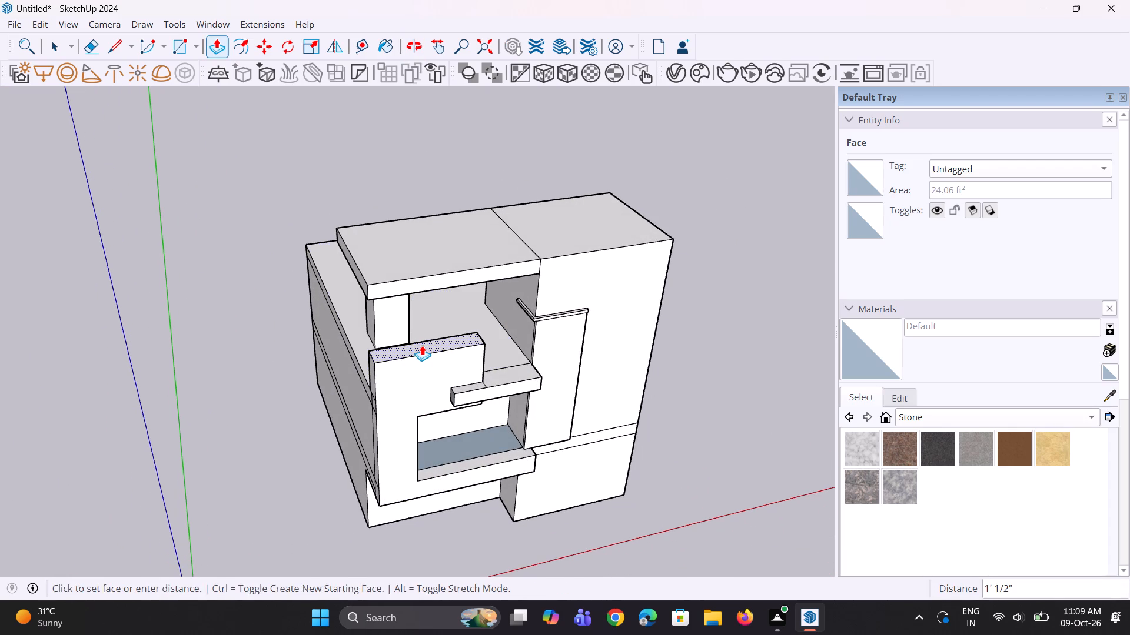
pyautogui.click(422, 345)
# Pull the tall front wall panel beside the ledge outward about 4 1/16".
pyautogui.moveTo(424, 369); pyautogui.dragTo(375, 253, button='middle')
pyautogui.scroll(-3, 375, 299)
pyautogui.moveTo(376, 314); pyautogui.dragTo(374, 310, button='middle')
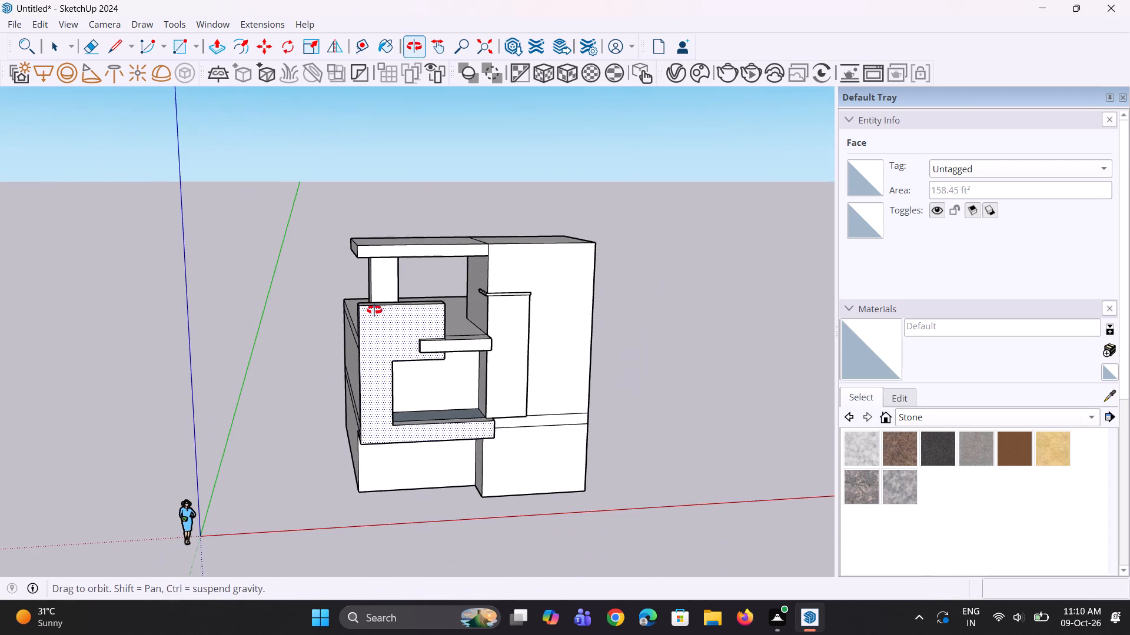
pyautogui.moveTo(374, 310); pyautogui.dragTo(373, 285, button='middle')
pyautogui.scroll(-2, 378, 306)
pyautogui.moveTo(385, 370); pyautogui.dragTo(384, 377, button='middle')
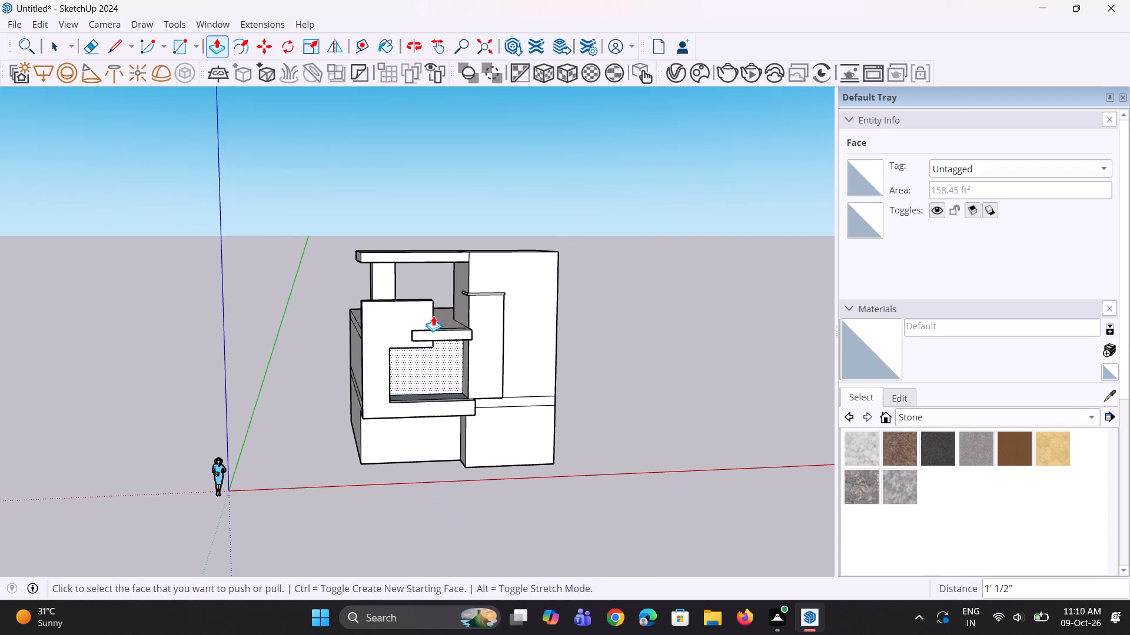
pyautogui.moveTo(452, 360); pyautogui.dragTo(453, 370, button='middle')
pyautogui.scroll(4, 513, 298)
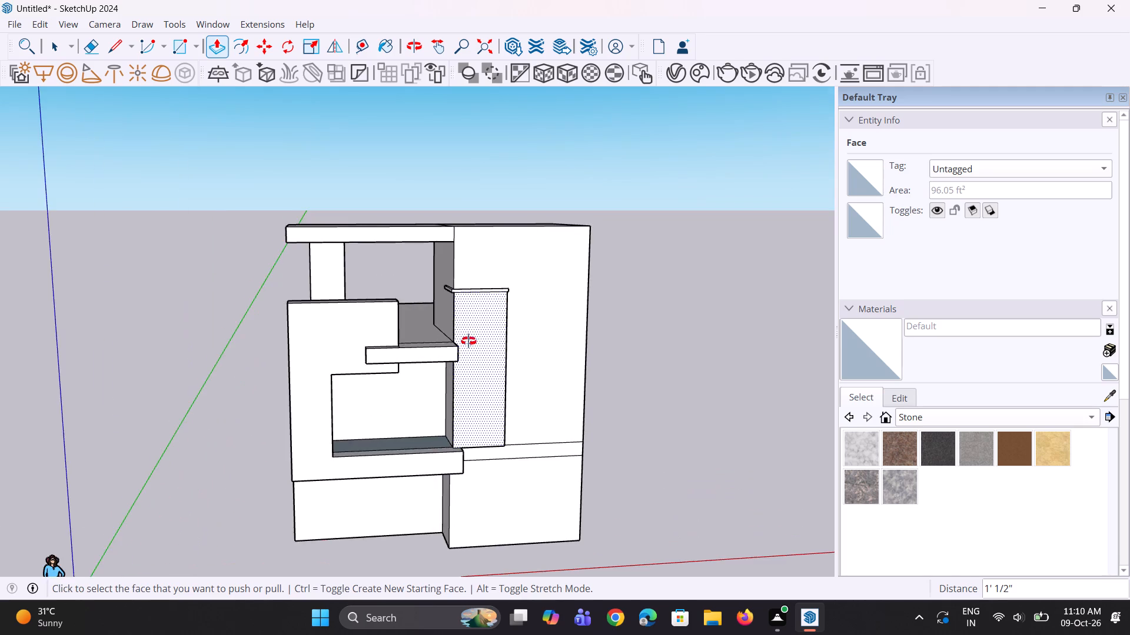
pyautogui.moveTo(470, 334); pyautogui.dragTo(674, 336, button='middle')
pyautogui.scroll(3, 517, 326)
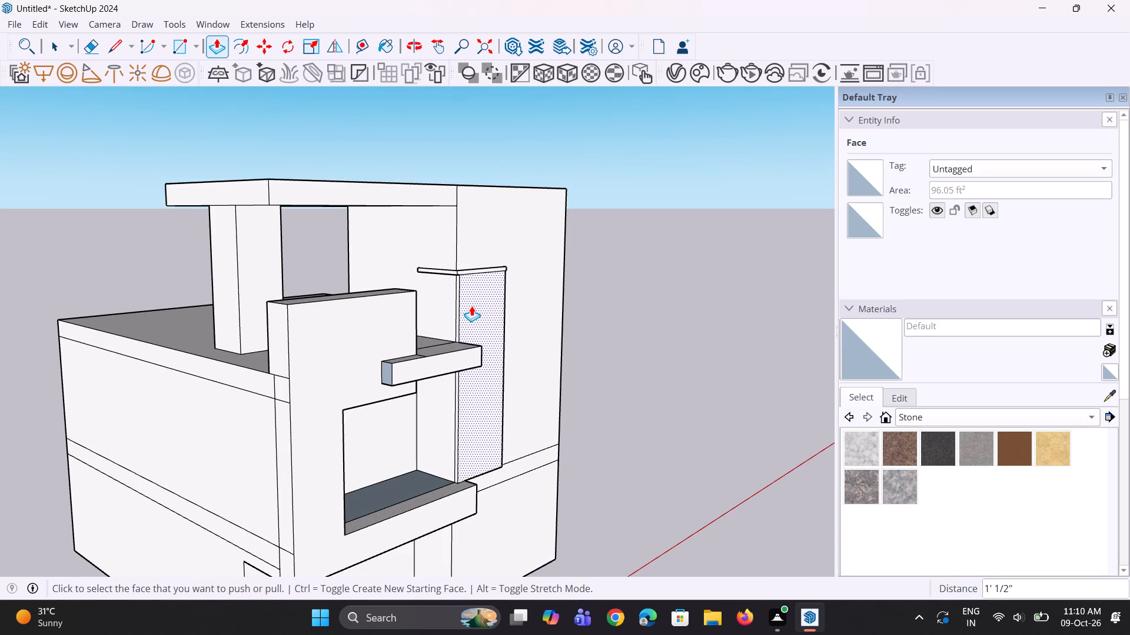
pyautogui.click(473, 306)
pyautogui.click(476, 309)
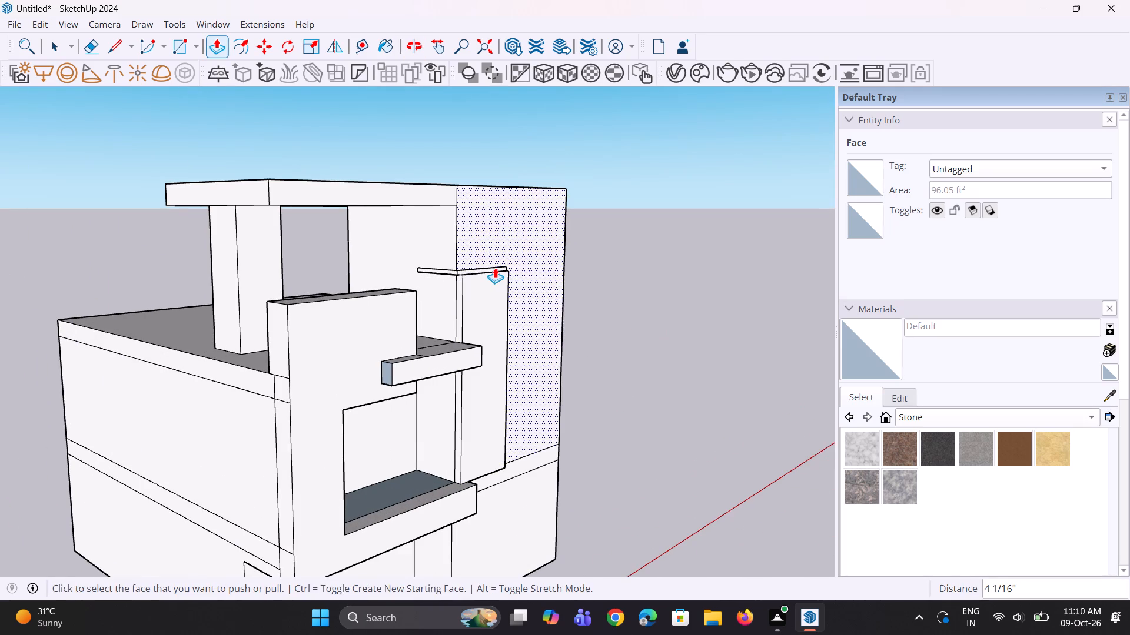
# Repeat the same pull distance on the front and side faces of the thin L-shaped cap above the panel.
pyautogui.doubleClick(489, 270)
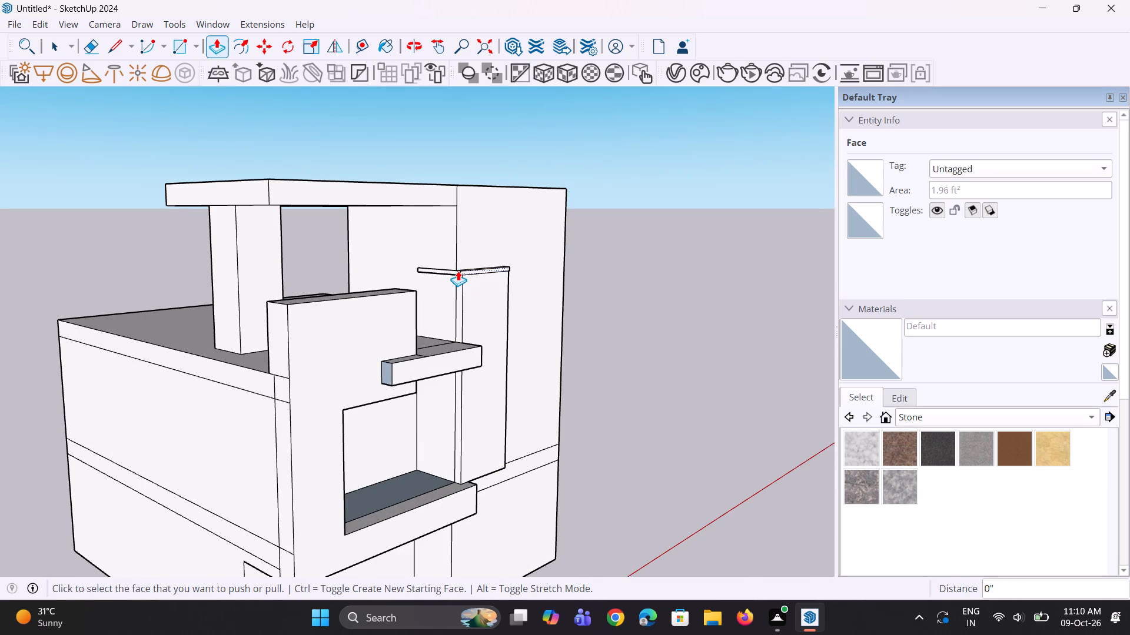
pyautogui.scroll(8, 451, 271)
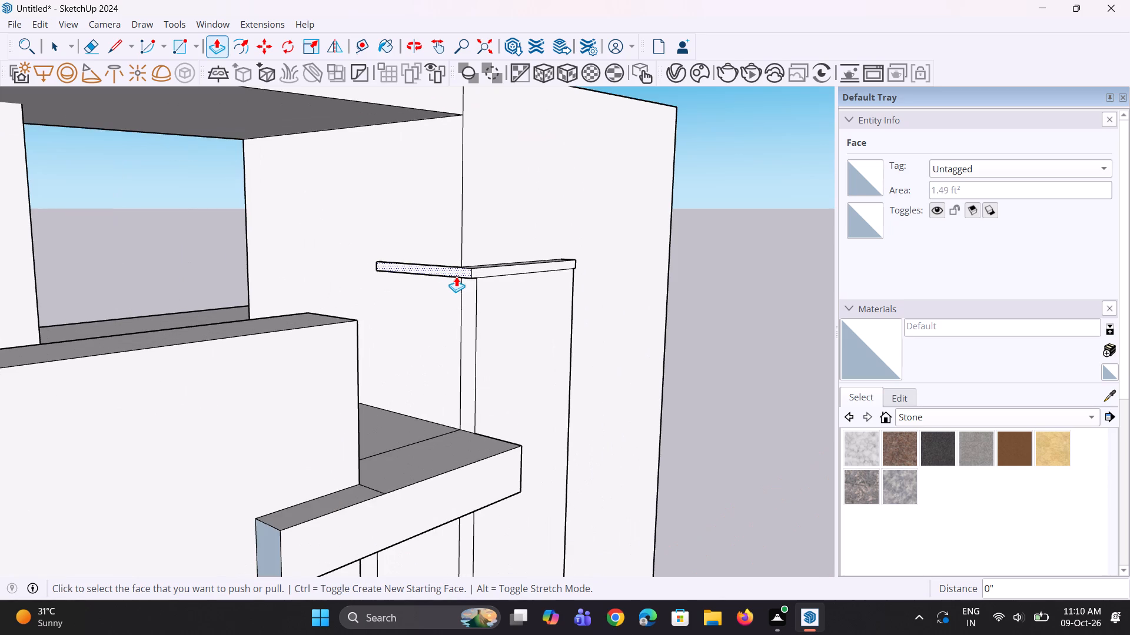
pyautogui.doubleClick(461, 276)
# Pull the top face of the thin L-shaped cap up about 13/16" to thicken it.
pyautogui.scroll(-5, 478, 276)
pyautogui.moveTo(482, 291); pyautogui.dragTo(447, 443, button='middle')
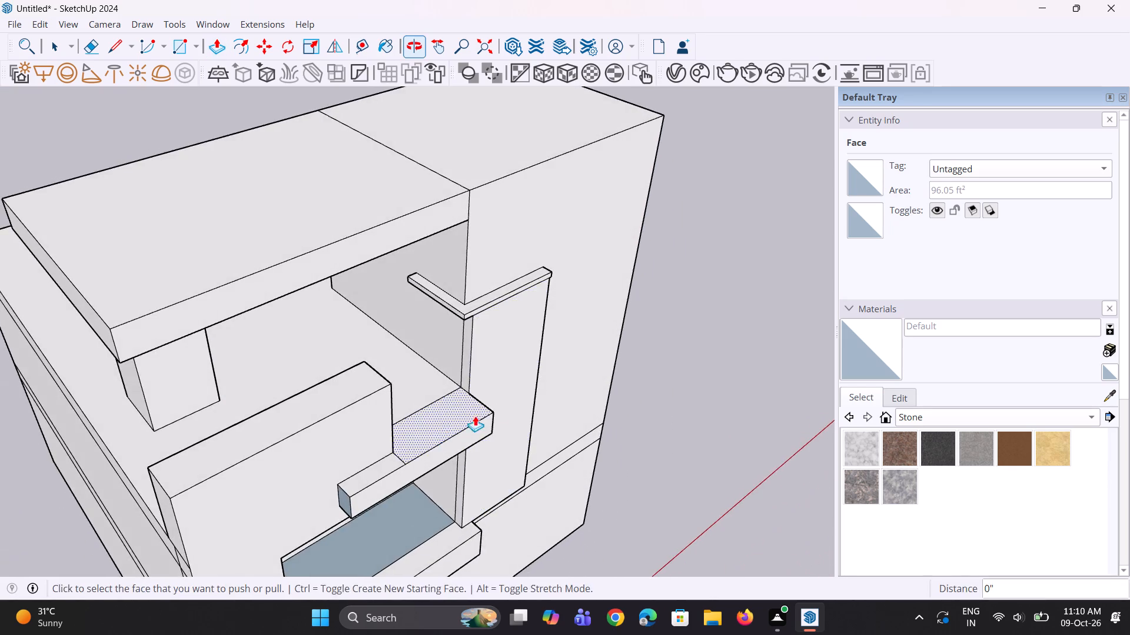
pyautogui.moveTo(508, 395); pyautogui.dragTo(407, 320, button='middle')
pyautogui.moveTo(428, 303); pyautogui.dragTo(436, 352, button='middle')
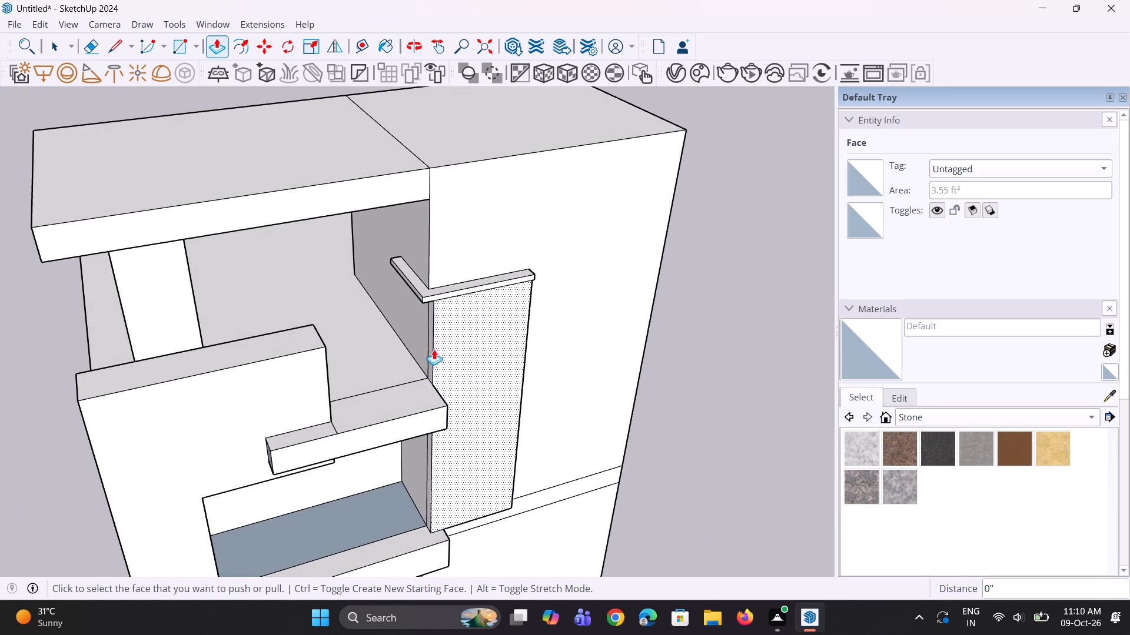
pyautogui.scroll(1, 443, 286)
pyautogui.click(440, 289)
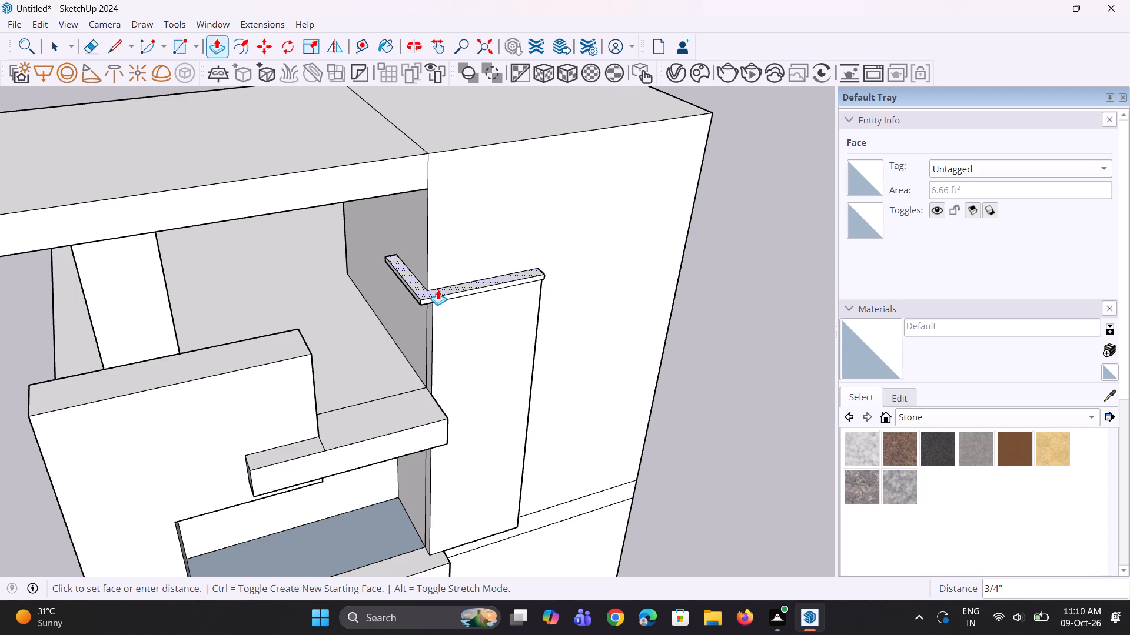
pyautogui.click(443, 287)
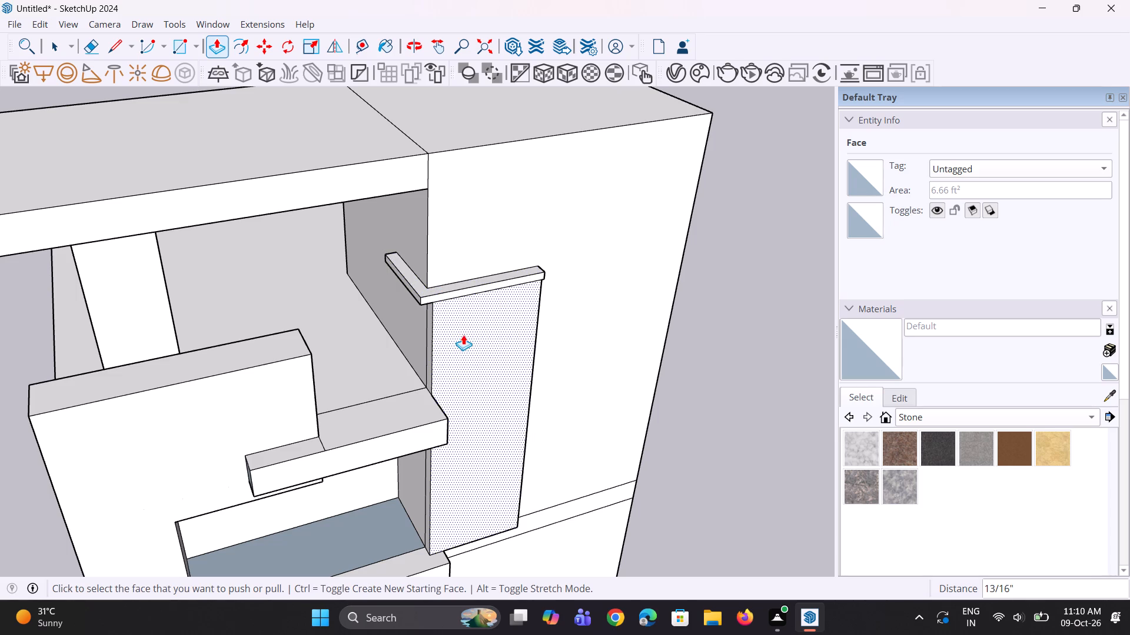
# Erase the short dividing edge across the ledge's top face at the front frame's corner.
pyautogui.moveTo(461, 372); pyautogui.dragTo(487, 347, button='middle')
pyautogui.scroll(2, 529, 380)
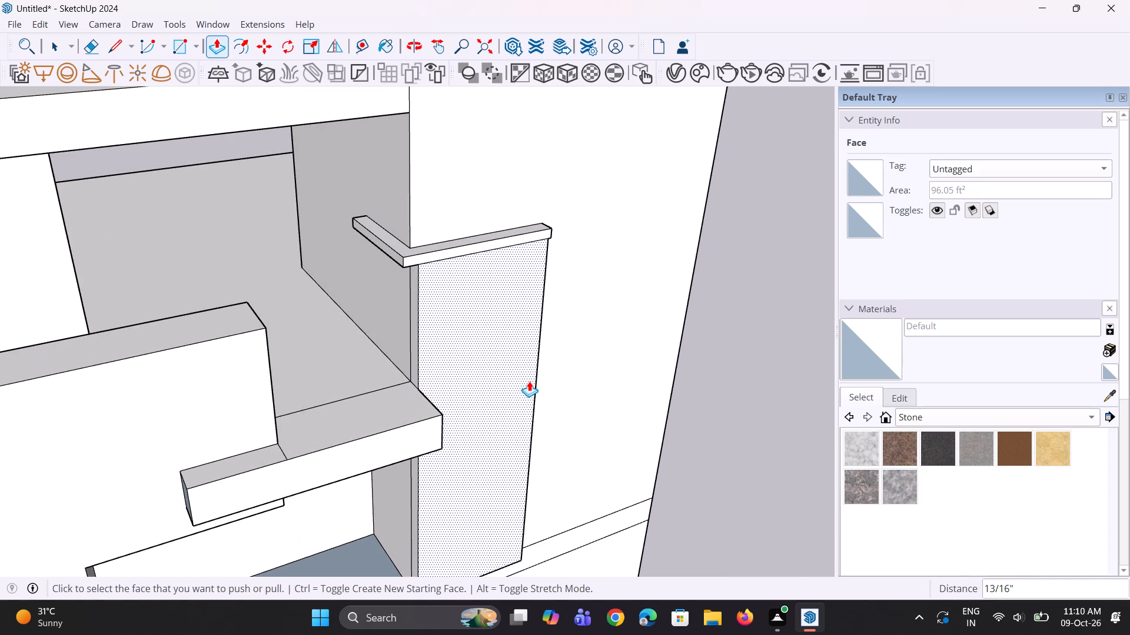
pyautogui.scroll(-4, 527, 382)
pyautogui.moveTo(507, 389); pyautogui.dragTo(486, 375, button='middle')
pyautogui.scroll(2, 294, 523)
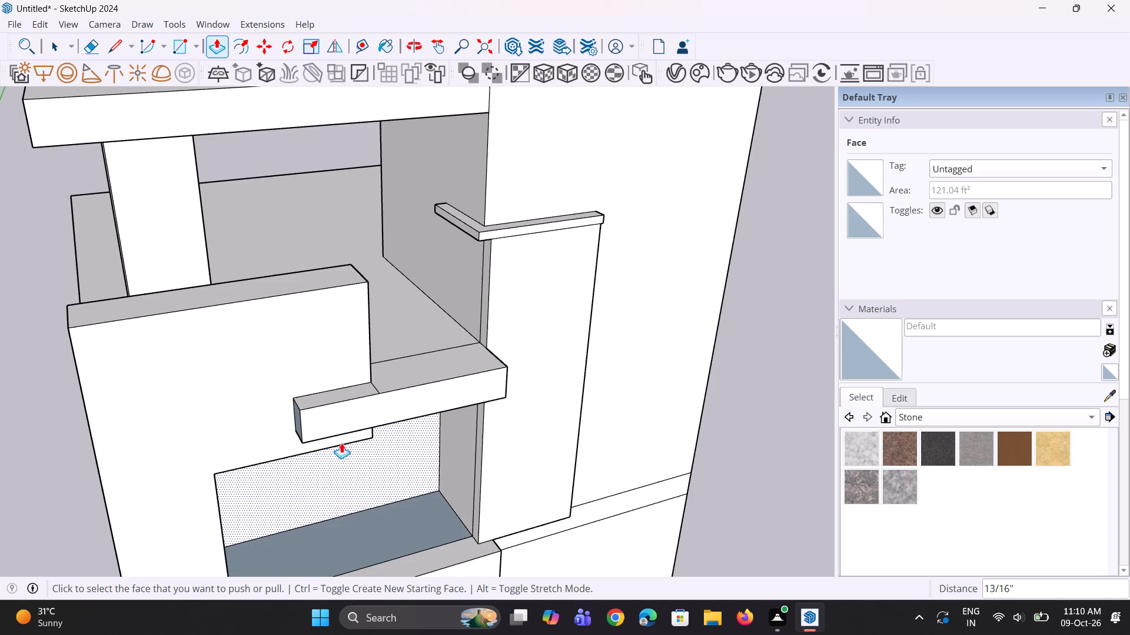
pyautogui.scroll(-9, 346, 425)
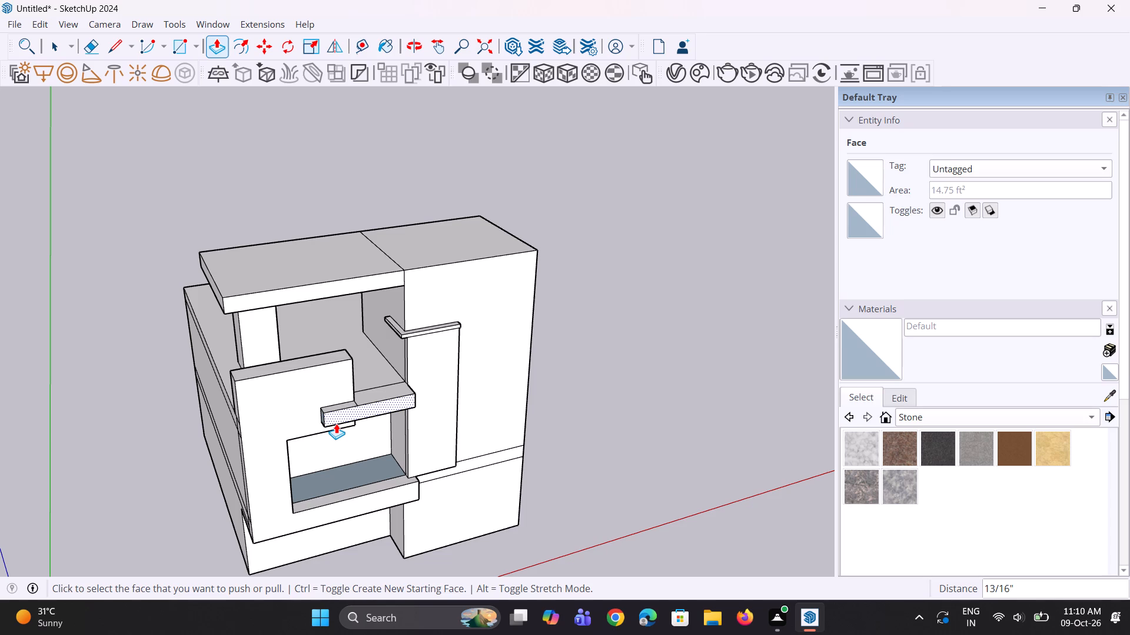
pyautogui.press('e')
pyautogui.scroll(2, 352, 423)
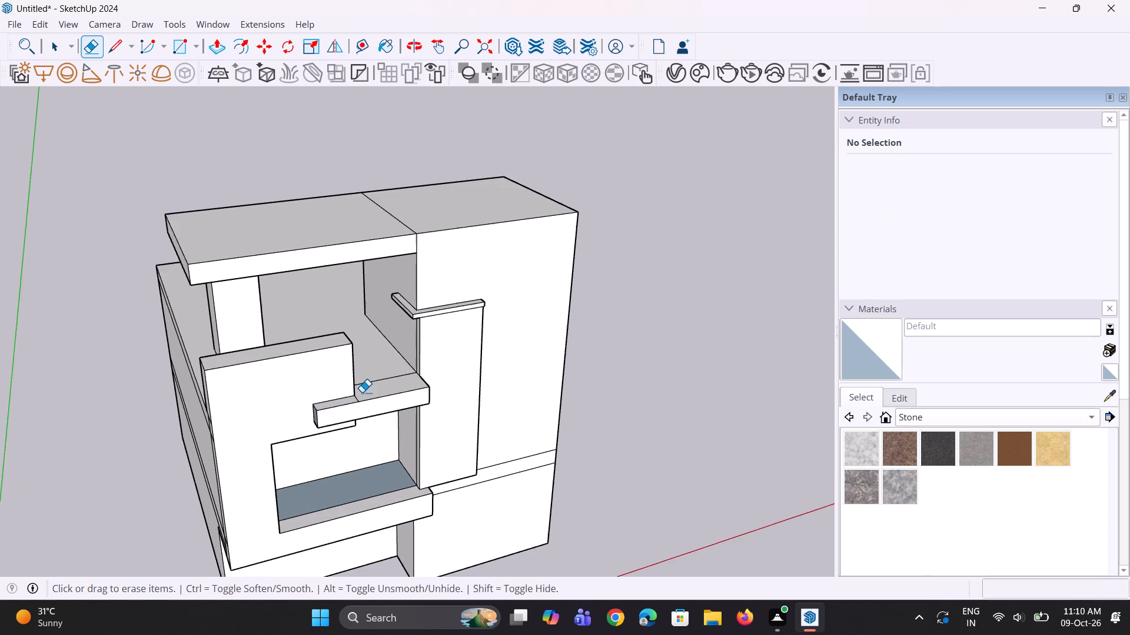
pyautogui.scroll(13, 362, 388)
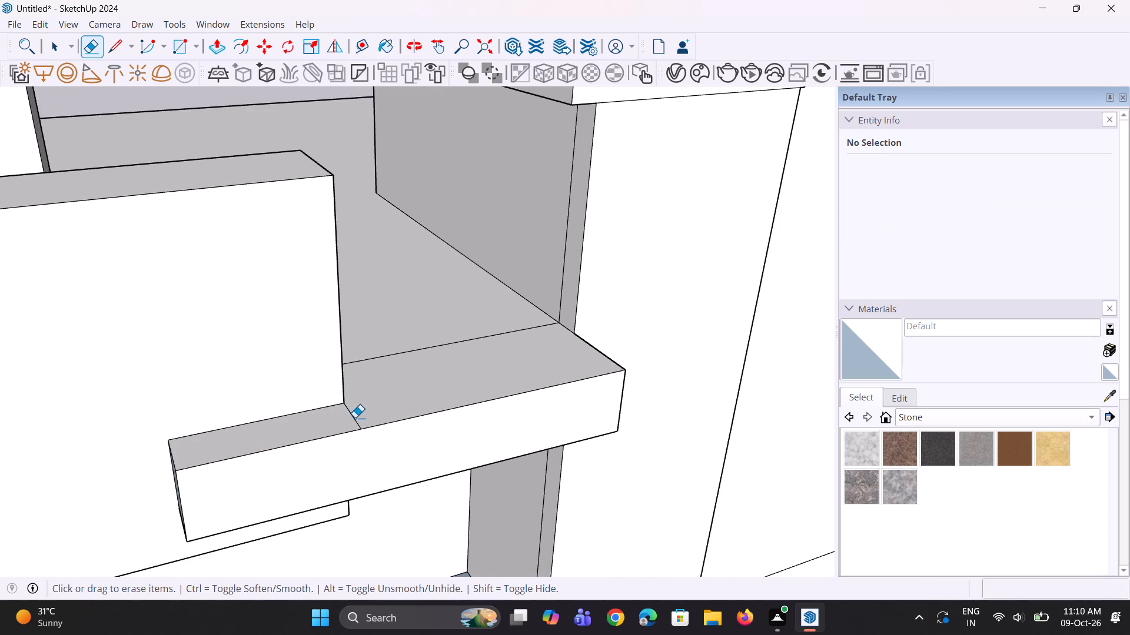
pyautogui.click(355, 417)
# Examine the front frame, ledge, tall panel and roof column from the front and both sides.
pyautogui.scroll(-19, 360, 417)
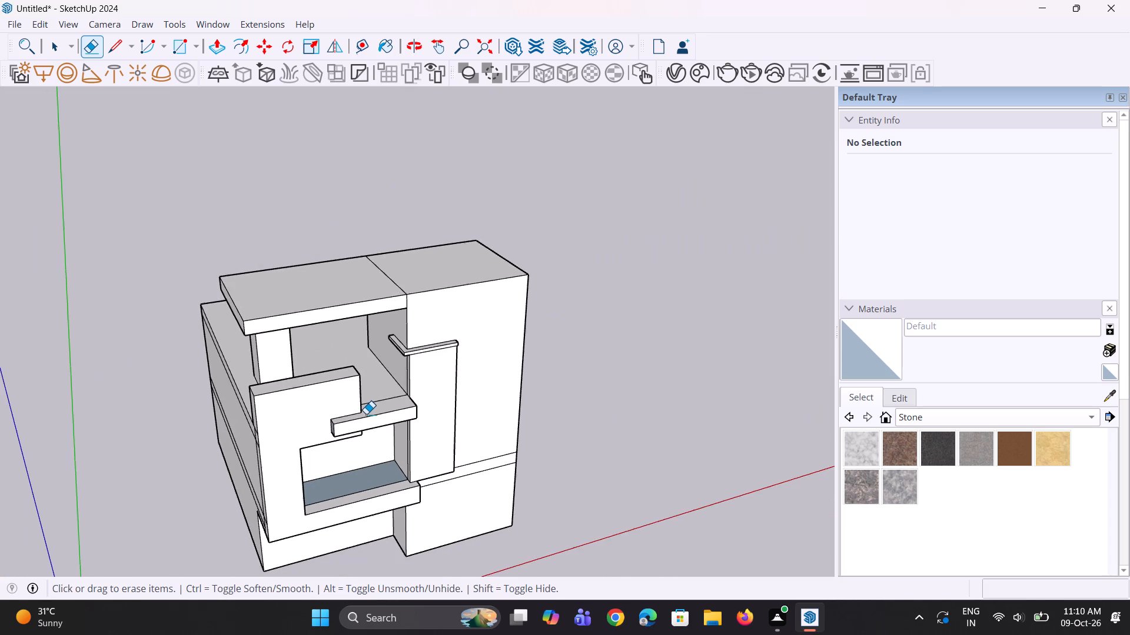
pyautogui.moveTo(373, 421); pyautogui.dragTo(374, 399, button='middle')
pyautogui.press('space')
pyautogui.press('space')
pyautogui.scroll(3, 393, 486)
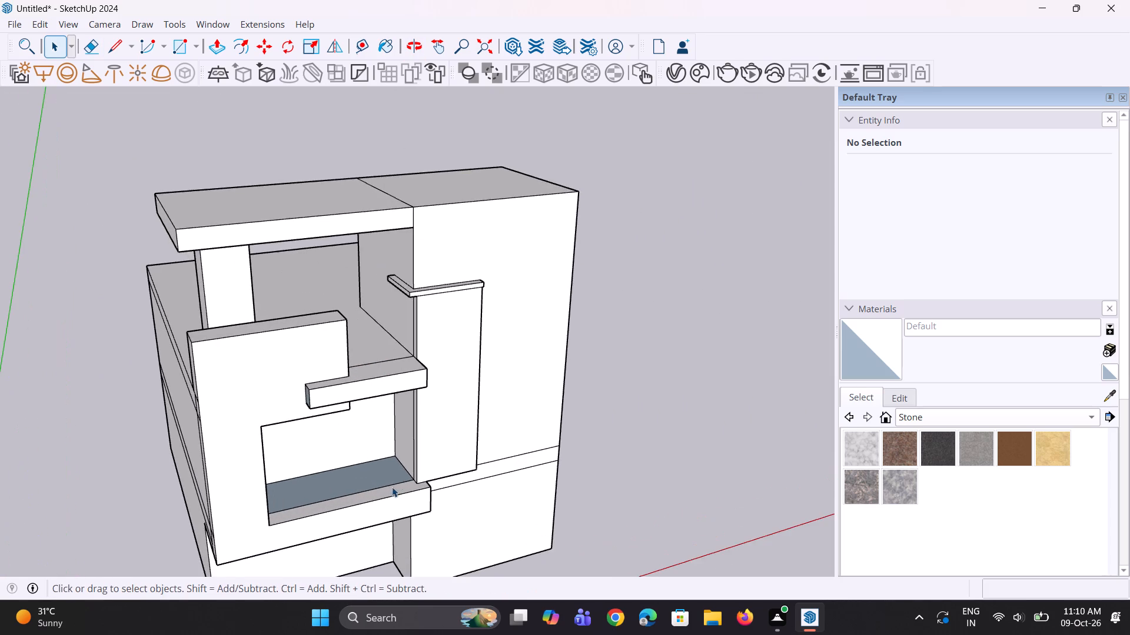
pyautogui.scroll(3, 397, 459)
pyautogui.moveTo(409, 436); pyautogui.dragTo(315, 440, button='middle')
pyautogui.scroll(-5, 527, 367)
pyautogui.moveTo(535, 394); pyautogui.dragTo(205, 352, button='middle')
pyautogui.scroll(6, 408, 363)
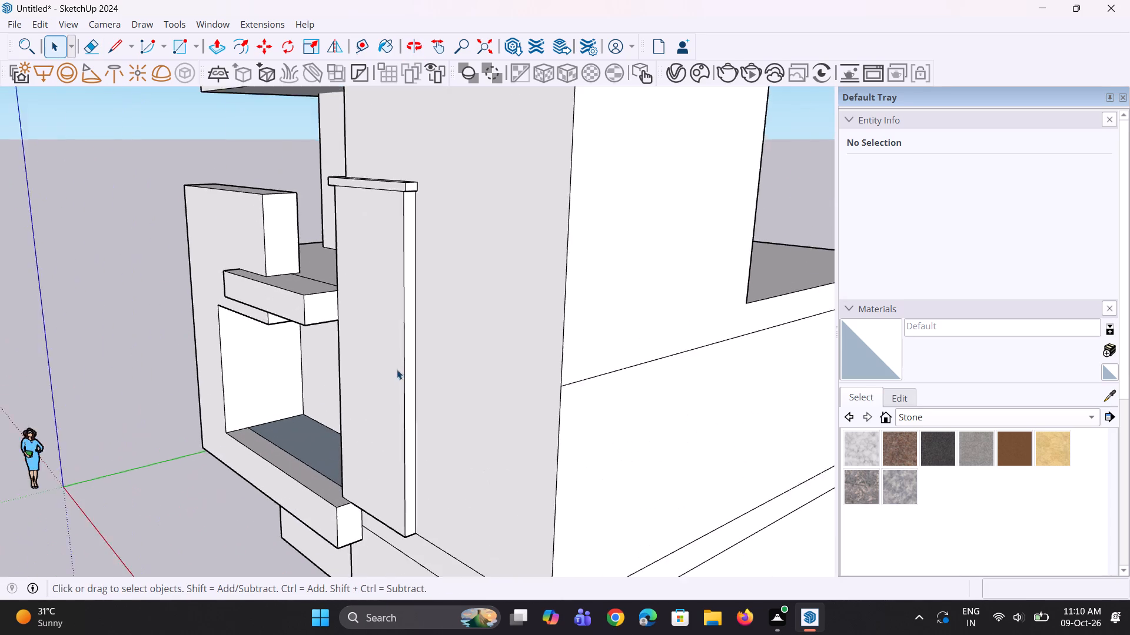
pyautogui.scroll(1, 397, 369)
pyautogui.scroll(-7, 379, 378)
pyautogui.moveTo(349, 397); pyautogui.dragTo(501, 355, button='middle')
pyautogui.scroll(3, 295, 385)
pyautogui.moveTo(300, 397); pyautogui.dragTo(429, 379, button='middle')
pyautogui.scroll(-8, 411, 349)
pyautogui.moveTo(334, 358); pyautogui.dragTo(497, 409, button='middle')
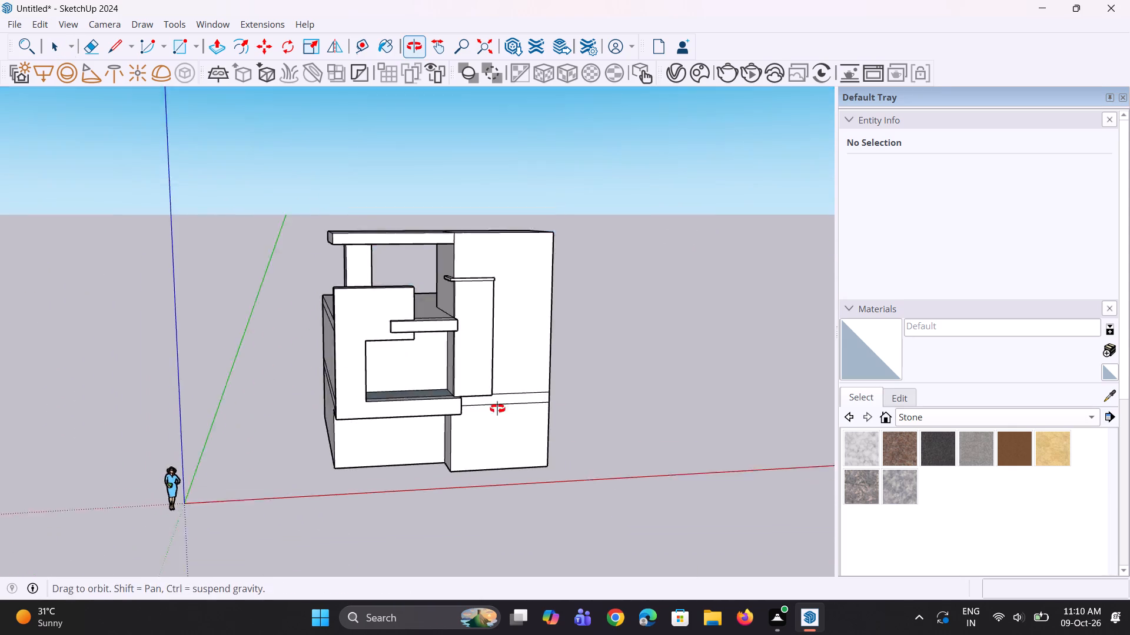
pyautogui.moveTo(497, 409); pyautogui.dragTo(534, 400, button='middle')
pyautogui.scroll(3, 410, 372)
pyautogui.moveTo(411, 344); pyautogui.dragTo(424, 421, button='middle')
pyautogui.scroll(4, 343, 402)
pyautogui.scroll(-3, 341, 386)
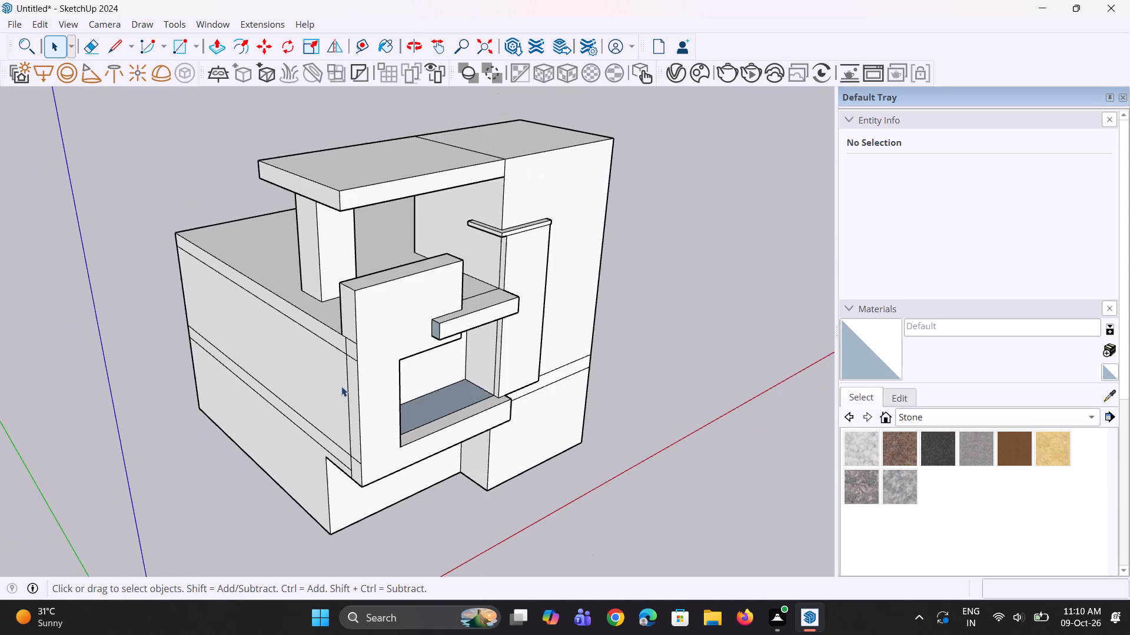
pyautogui.moveTo(331, 387); pyautogui.dragTo(428, 380, button='middle')
pyautogui.moveTo(428, 380); pyautogui.dragTo(313, 390, button='middle')
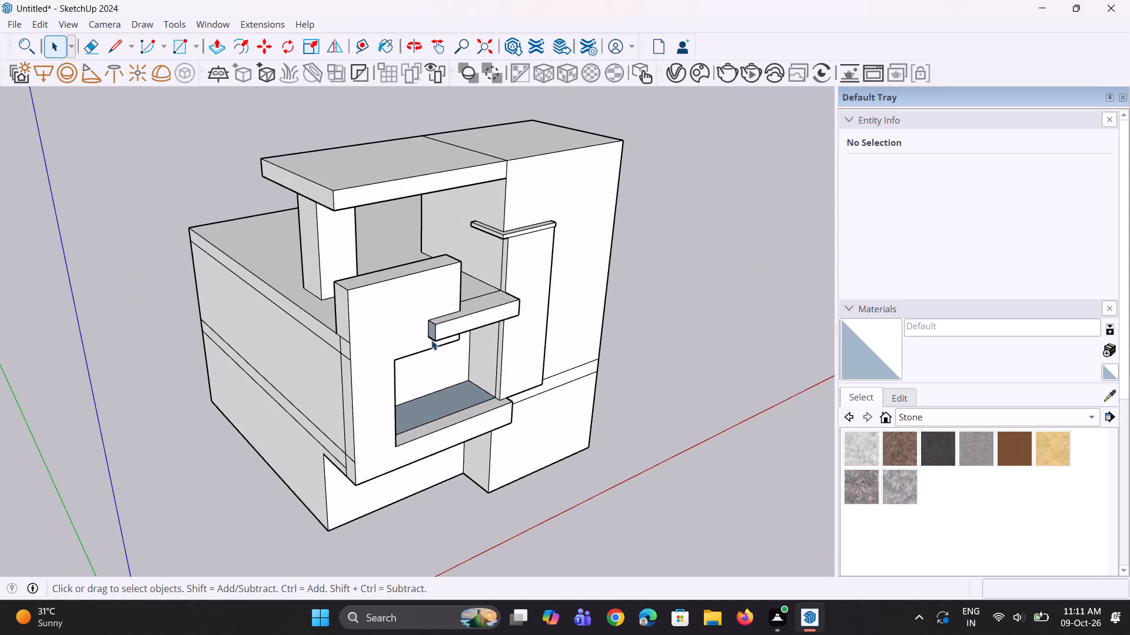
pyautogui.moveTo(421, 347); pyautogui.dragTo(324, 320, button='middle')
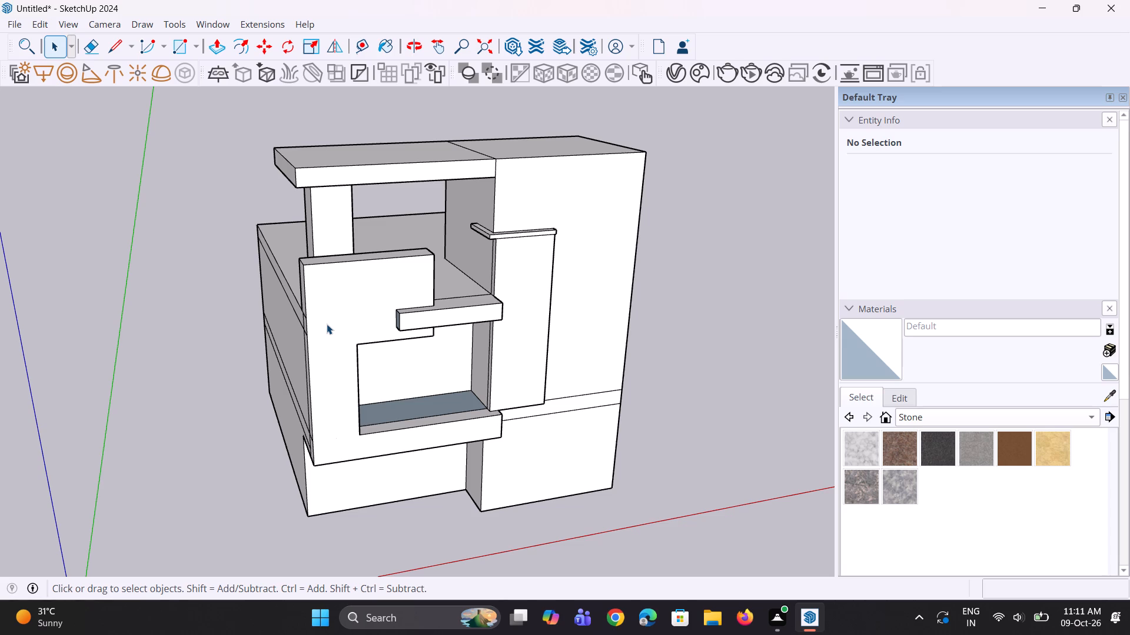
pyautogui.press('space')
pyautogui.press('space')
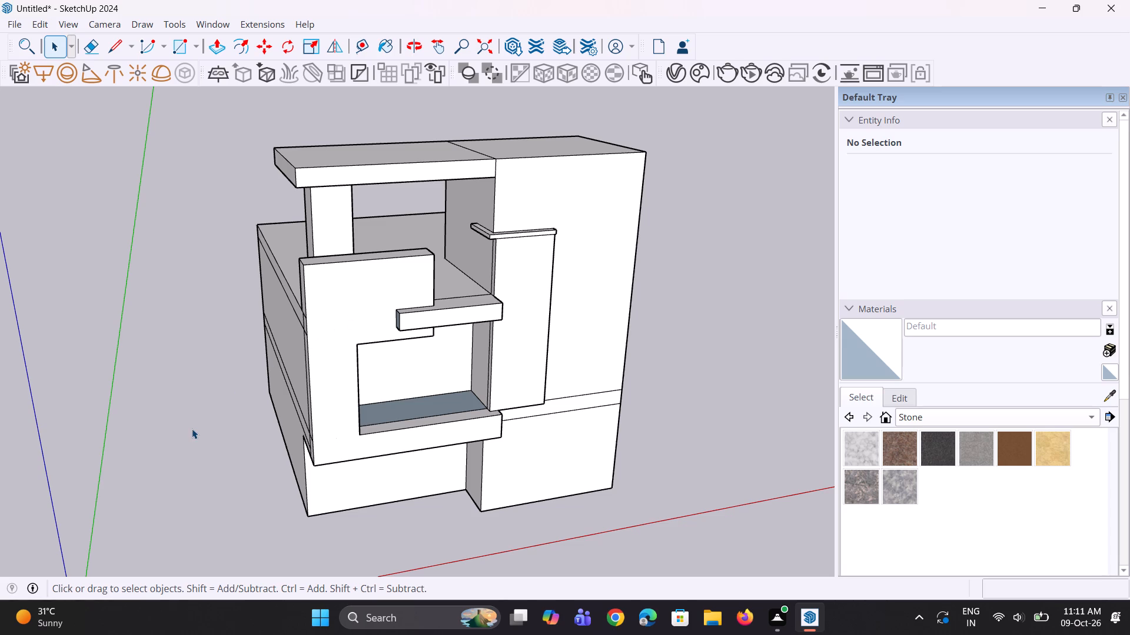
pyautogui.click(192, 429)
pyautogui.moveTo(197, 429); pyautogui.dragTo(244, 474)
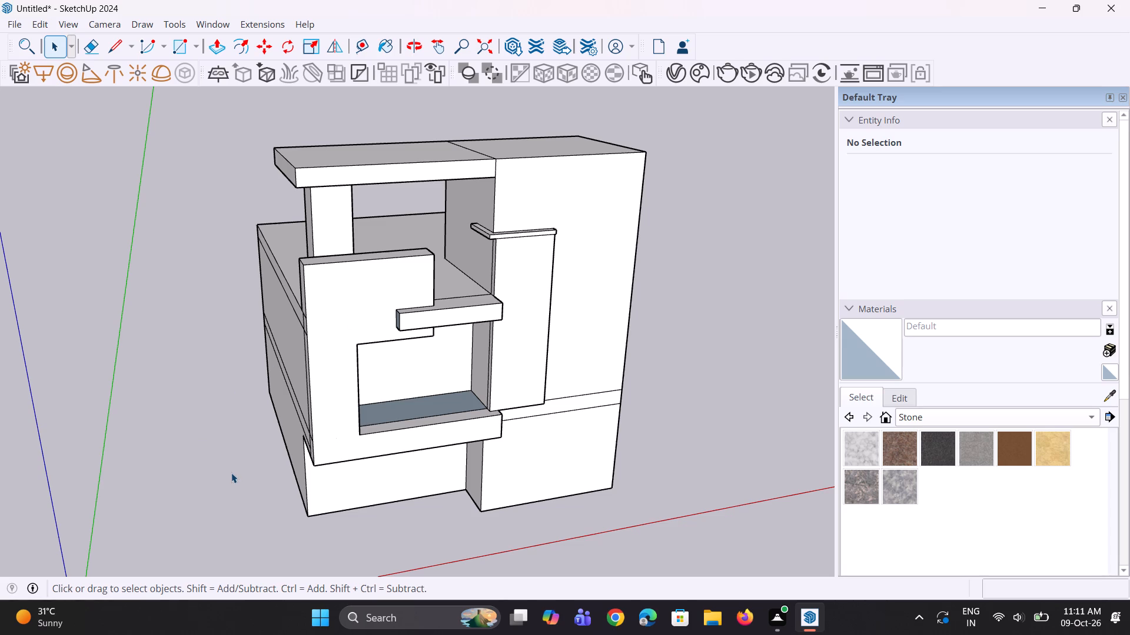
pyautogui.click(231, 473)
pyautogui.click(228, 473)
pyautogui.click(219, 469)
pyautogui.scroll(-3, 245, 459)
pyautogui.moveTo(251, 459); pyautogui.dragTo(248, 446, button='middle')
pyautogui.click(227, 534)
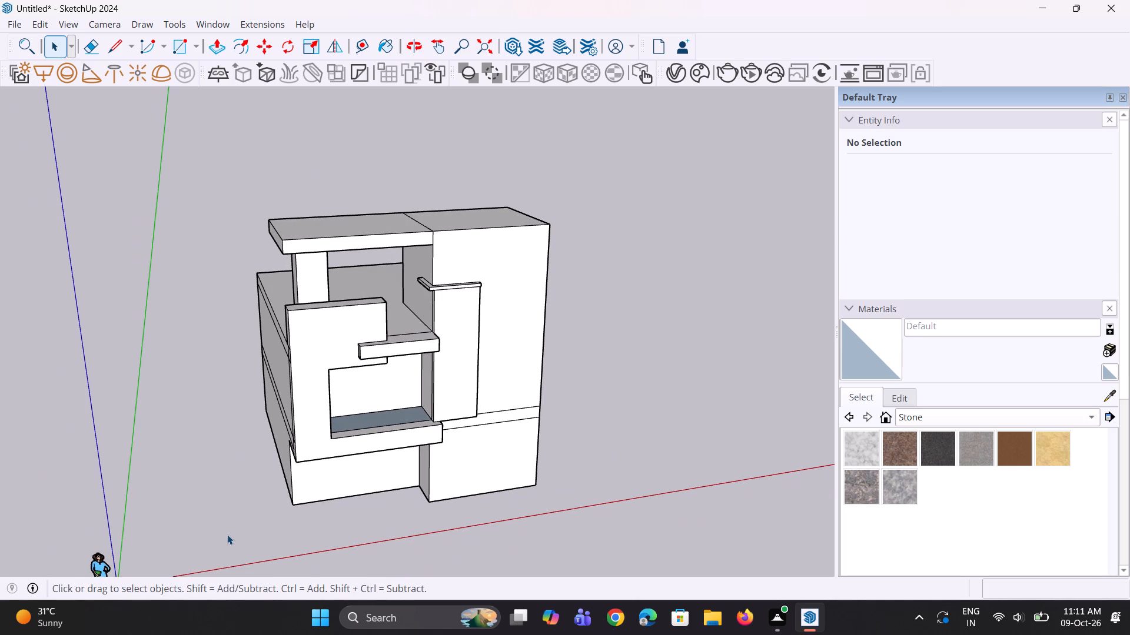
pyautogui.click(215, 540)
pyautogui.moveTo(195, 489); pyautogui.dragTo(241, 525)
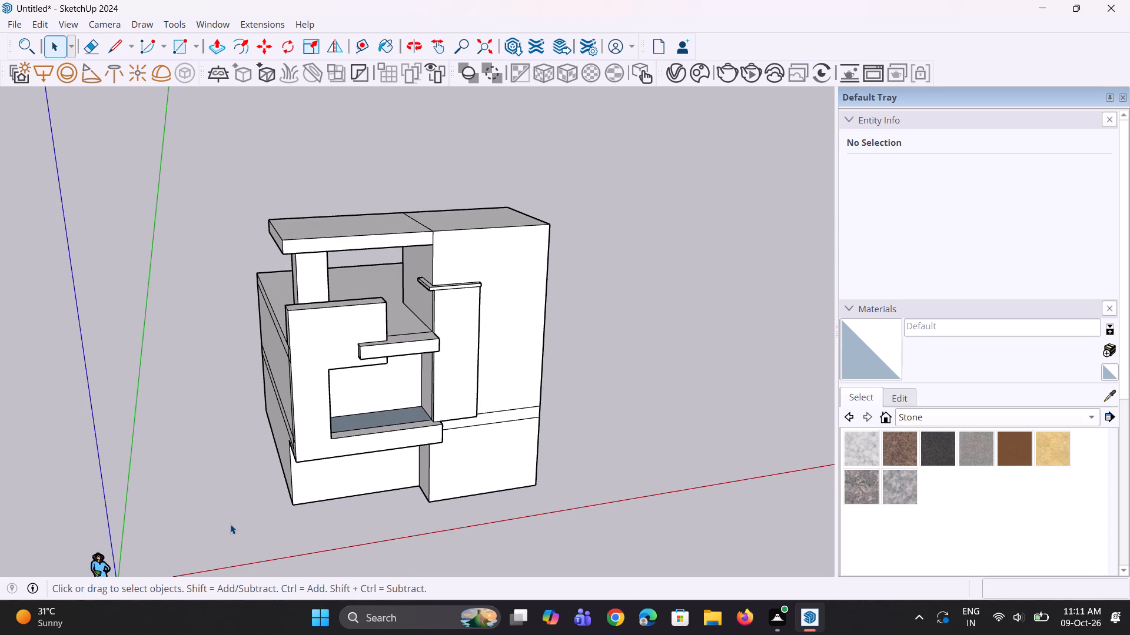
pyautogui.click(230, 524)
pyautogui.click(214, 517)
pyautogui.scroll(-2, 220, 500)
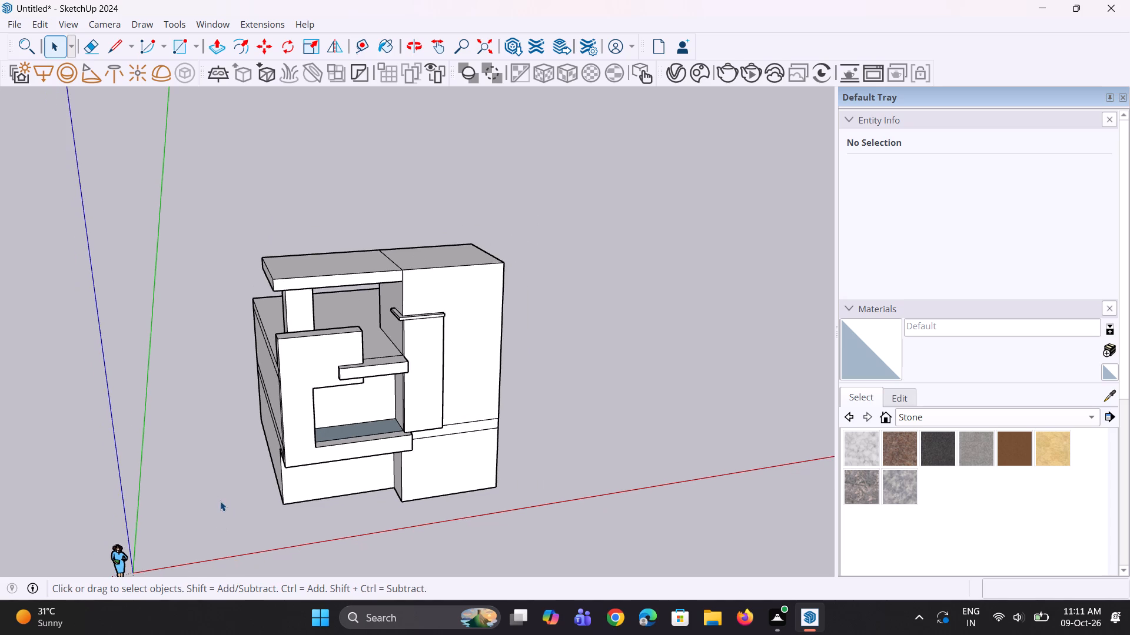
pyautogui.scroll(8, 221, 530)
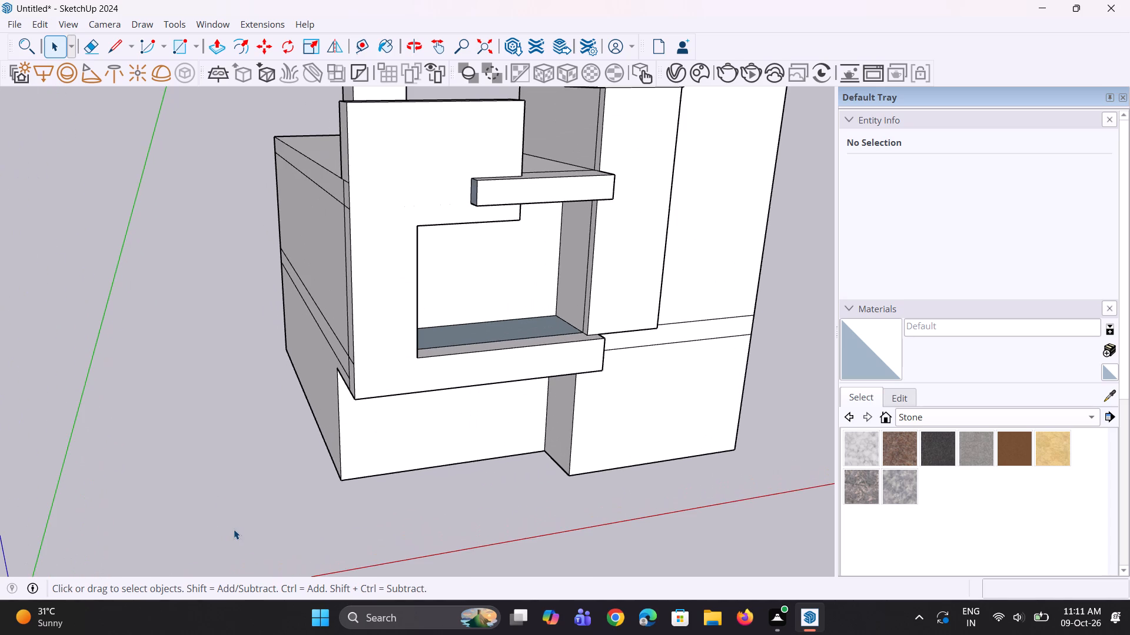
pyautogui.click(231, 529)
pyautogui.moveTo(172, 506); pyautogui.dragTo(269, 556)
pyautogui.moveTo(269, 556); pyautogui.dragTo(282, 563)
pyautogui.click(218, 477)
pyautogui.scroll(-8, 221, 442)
# Examine the building mass from below, above, the rear and both sides, including the ledge and the capped wall panel.
pyautogui.moveTo(250, 453); pyautogui.dragTo(295, 293, button='middle')
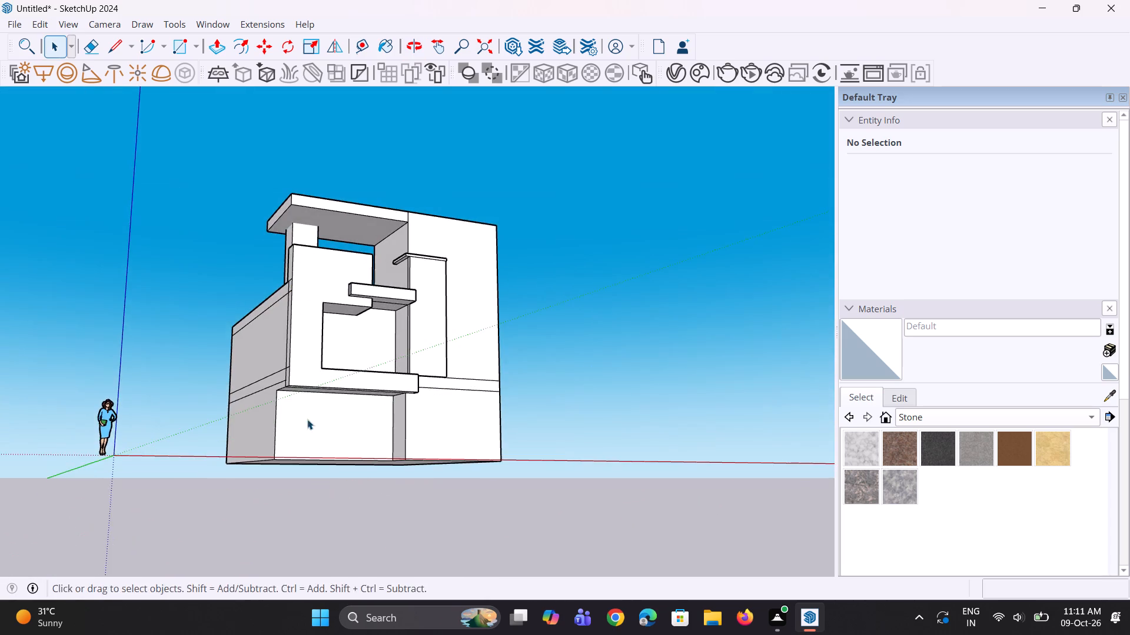
pyautogui.scroll(1, 337, 482)
pyautogui.moveTo(337, 482); pyautogui.dragTo(306, 538, button='middle')
pyautogui.scroll(-4, 353, 454)
pyautogui.moveTo(359, 461); pyautogui.dragTo(362, 563, button='middle')
pyautogui.scroll(7, 409, 324)
pyautogui.moveTo(397, 257); pyautogui.dragTo(384, 411, button='middle')
pyautogui.moveTo(297, 332); pyautogui.dragTo(521, 270, button='middle')
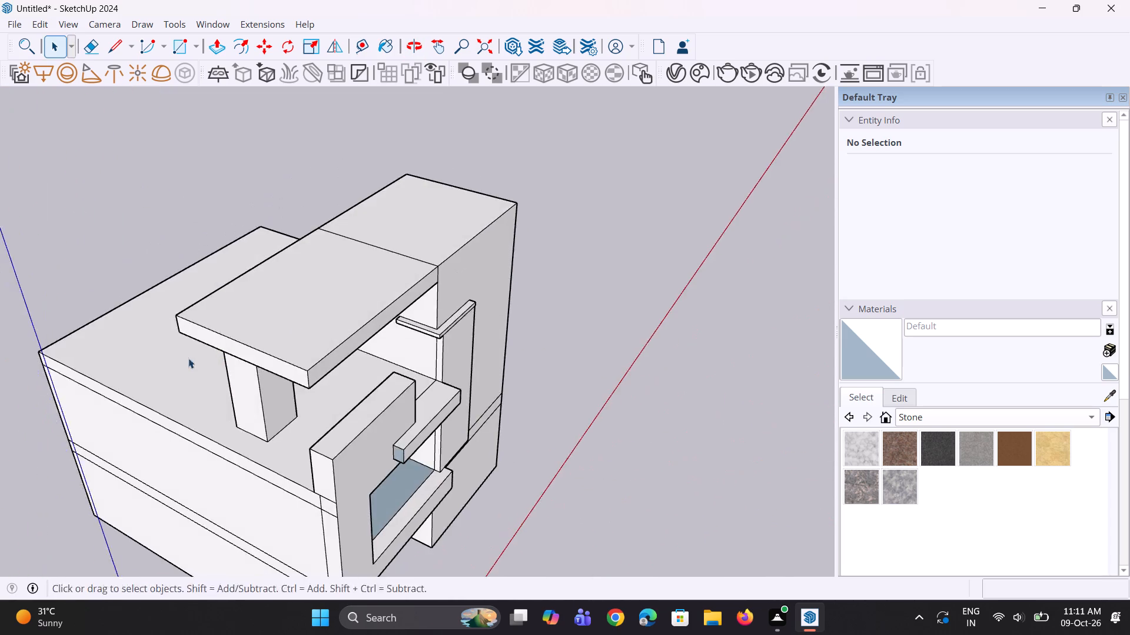
pyautogui.moveTo(191, 362); pyautogui.dragTo(464, 259, button='middle')
pyautogui.scroll(1, 217, 402)
pyautogui.moveTo(225, 403); pyautogui.dragTo(563, 301, button='middle')
pyautogui.moveTo(242, 457); pyautogui.dragTo(530, 363, button='middle')
pyautogui.moveTo(298, 402); pyautogui.dragTo(501, 369, button='middle')
pyautogui.scroll(-6, 334, 406)
pyautogui.moveTo(282, 413); pyautogui.dragTo(327, 431, button='middle')
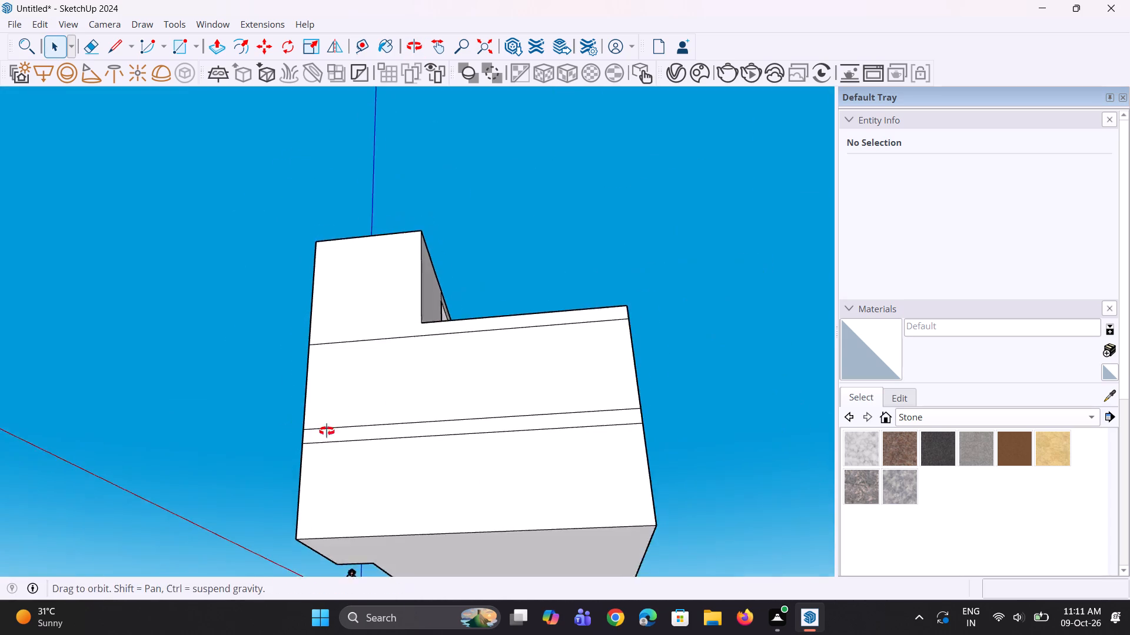
pyautogui.moveTo(327, 431); pyautogui.dragTo(693, 539, button='middle')
pyautogui.moveTo(206, 440); pyautogui.dragTo(351, 496, button='middle')
pyautogui.scroll(4, 267, 402)
pyautogui.moveTo(277, 427); pyautogui.dragTo(392, 420, button='middle')
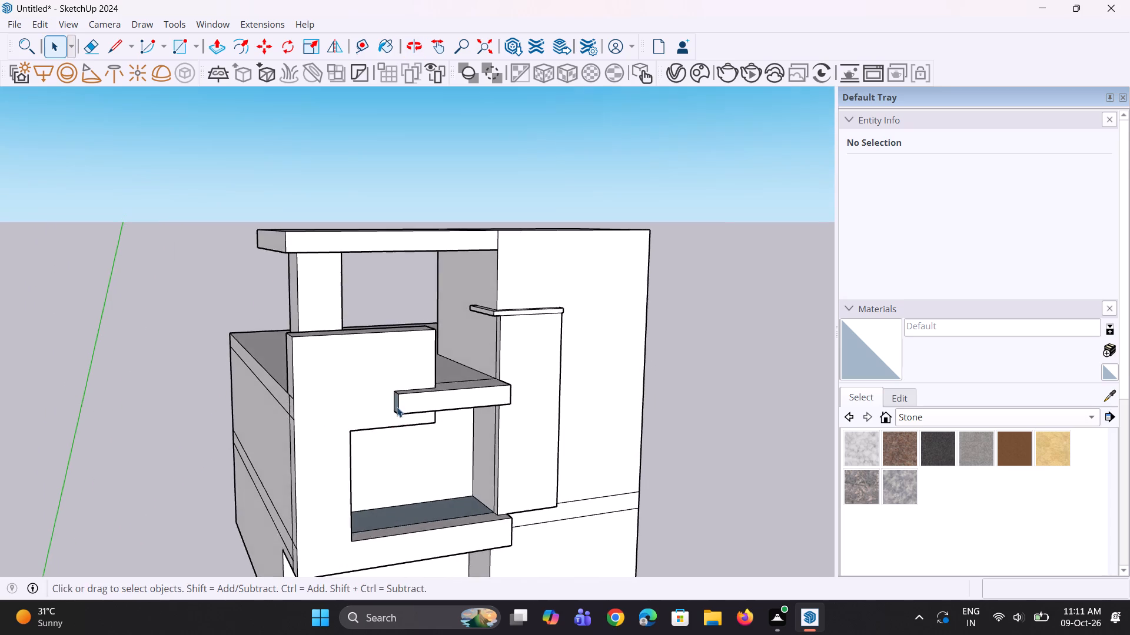
pyautogui.scroll(4, 453, 366)
pyautogui.moveTo(454, 385); pyautogui.dragTo(474, 472, button='middle')
pyautogui.scroll(3, 358, 531)
pyautogui.moveTo(377, 509); pyautogui.dragTo(391, 515, button='middle')
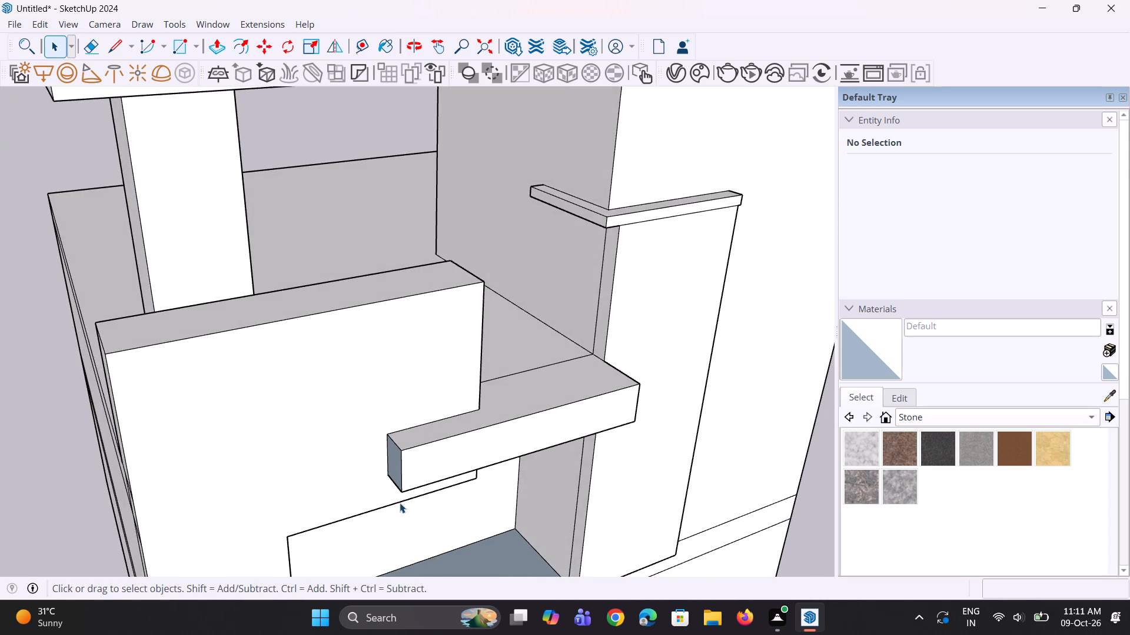
pyautogui.scroll(-4, 400, 503)
pyautogui.moveTo(404, 494); pyautogui.dragTo(414, 472, button='middle')
pyautogui.scroll(2, 646, 398)
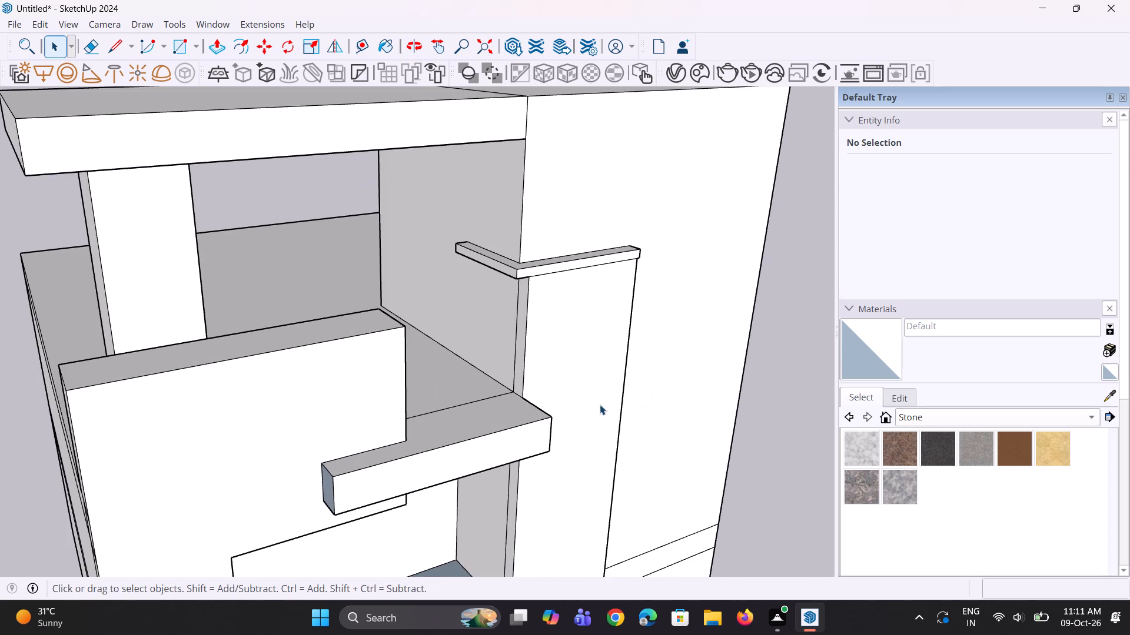
pyautogui.moveTo(601, 407); pyautogui.dragTo(244, 426, button='middle')
pyautogui.moveTo(538, 435); pyautogui.dragTo(564, 367, button='middle')
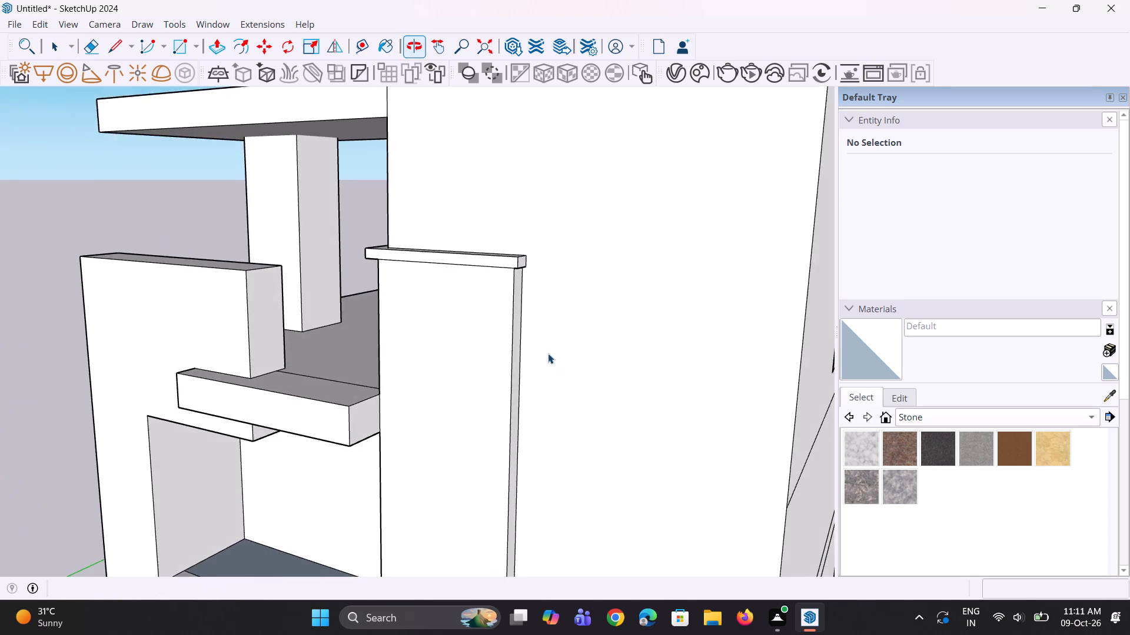
# Undo the last two edits, including the erasure of the dividing edge across the ledge's top face.
pyautogui.scroll(2, 458, 322)
pyautogui.moveTo(471, 330); pyautogui.dragTo(506, 427, button='middle')
pyautogui.scroll(3, 485, 376)
pyautogui.press('p')
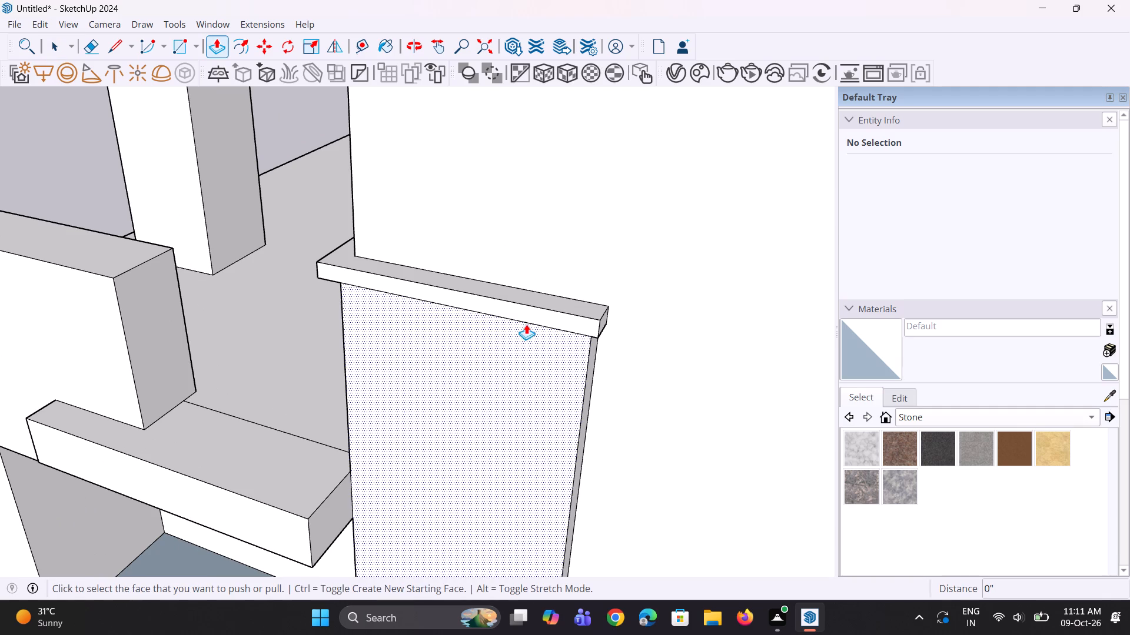
pyautogui.hotkey('ctrl', 'z')
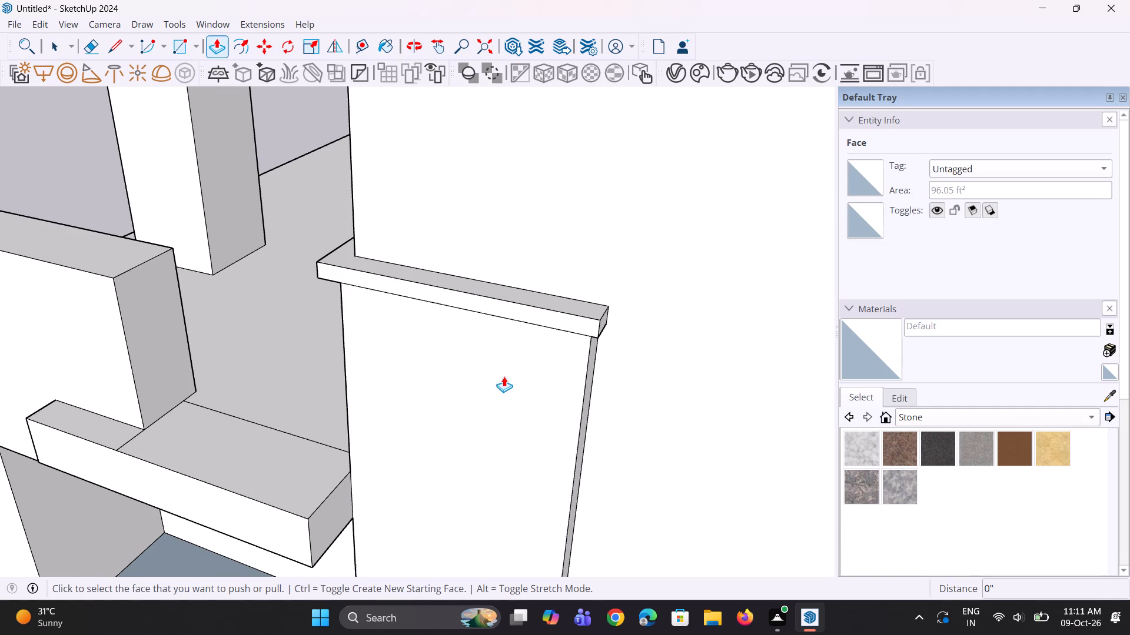
pyautogui.hotkey('ctrl', 'z')
# Pull the top face of the thin L-shaped cap above the wall panel up about 2 1/16" with Push/Pull.
pyautogui.moveTo(497, 397); pyautogui.dragTo(563, 335, button='middle')
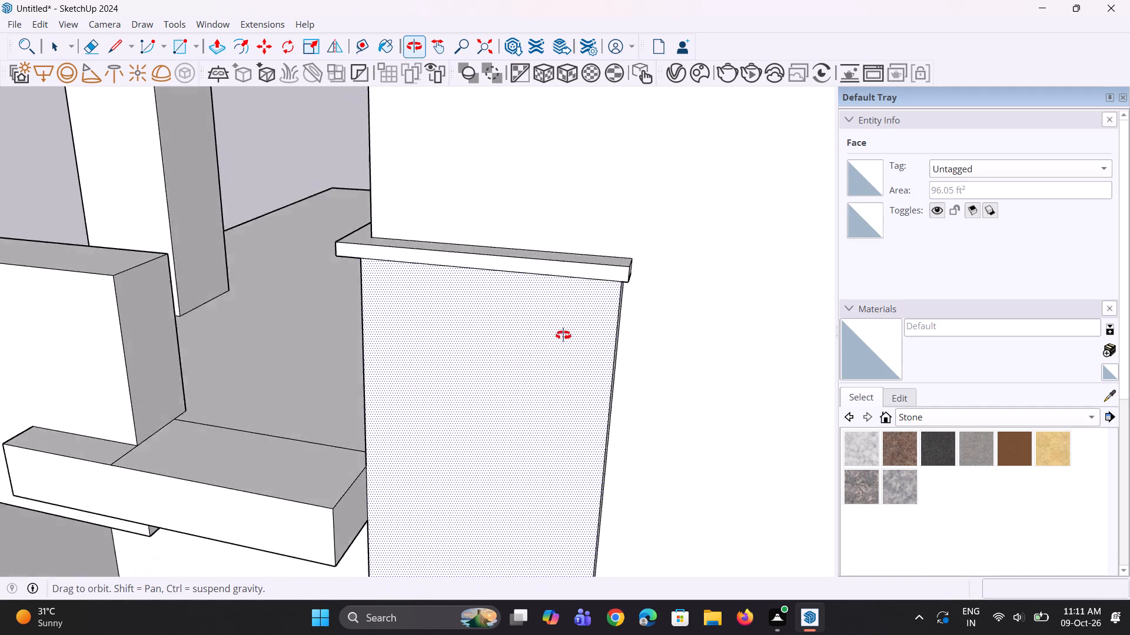
pyautogui.moveTo(563, 335); pyautogui.dragTo(563, 335, button='middle')
pyautogui.moveTo(515, 332); pyautogui.dragTo(497, 426, button='middle')
pyautogui.scroll(1, 550, 330)
pyautogui.click(565, 312)
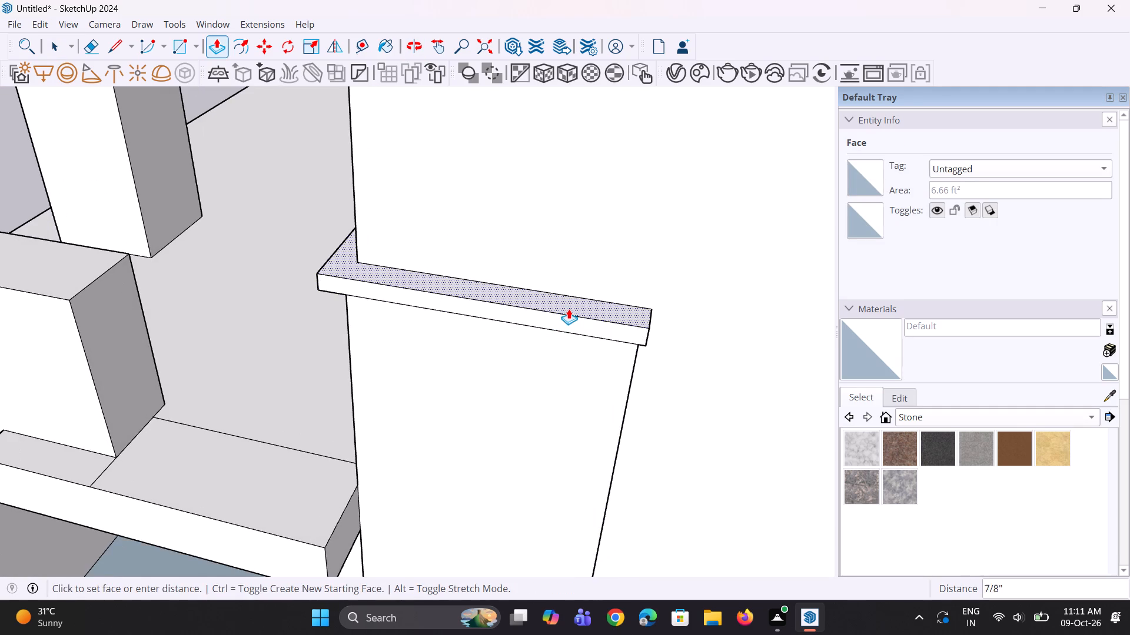
pyautogui.click(571, 304)
pyautogui.scroll(-4, 463, 336)
pyautogui.moveTo(466, 340); pyautogui.dragTo(487, 325, button='middle')
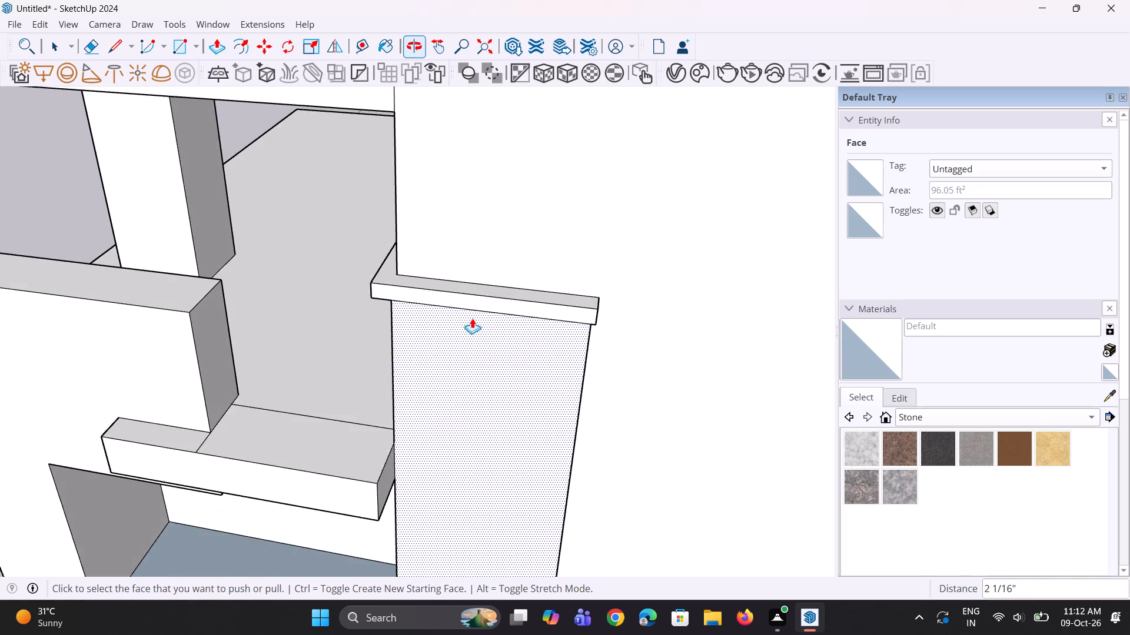
pyautogui.scroll(-10, 467, 316)
pyautogui.moveTo(454, 332); pyautogui.dragTo(486, 304, button='middle')
pyautogui.press('space')
pyautogui.press('space')
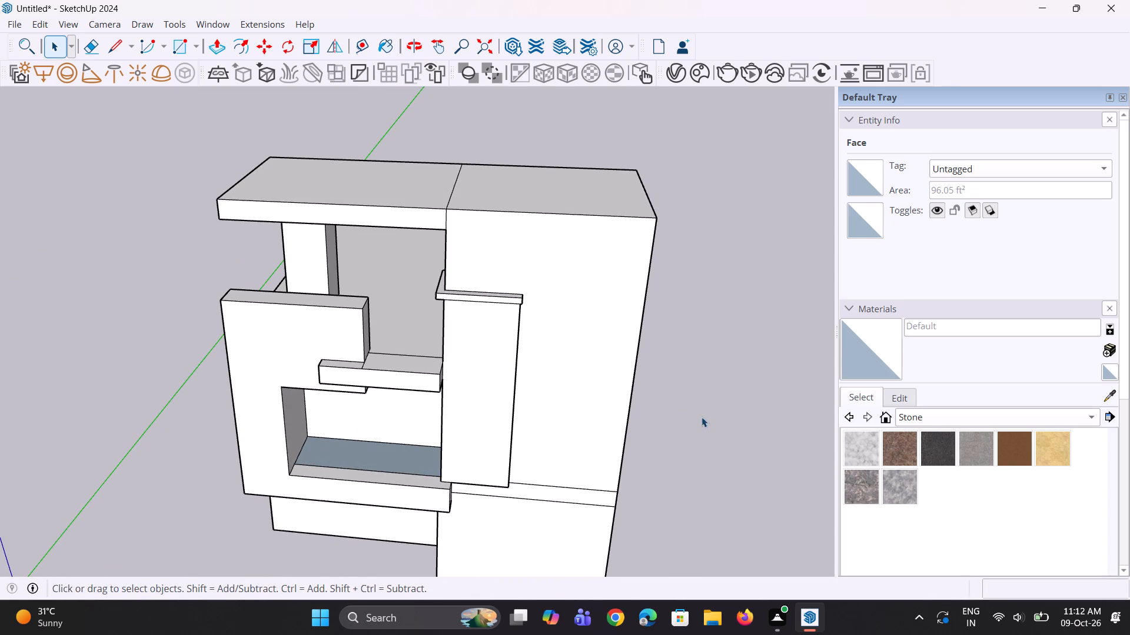
# Examine the L-shaped cap, tall panel, ledge and front frame up close and from the front.
pyautogui.scroll(2, 416, 342)
pyautogui.moveTo(384, 379); pyautogui.dragTo(484, 362, button='middle')
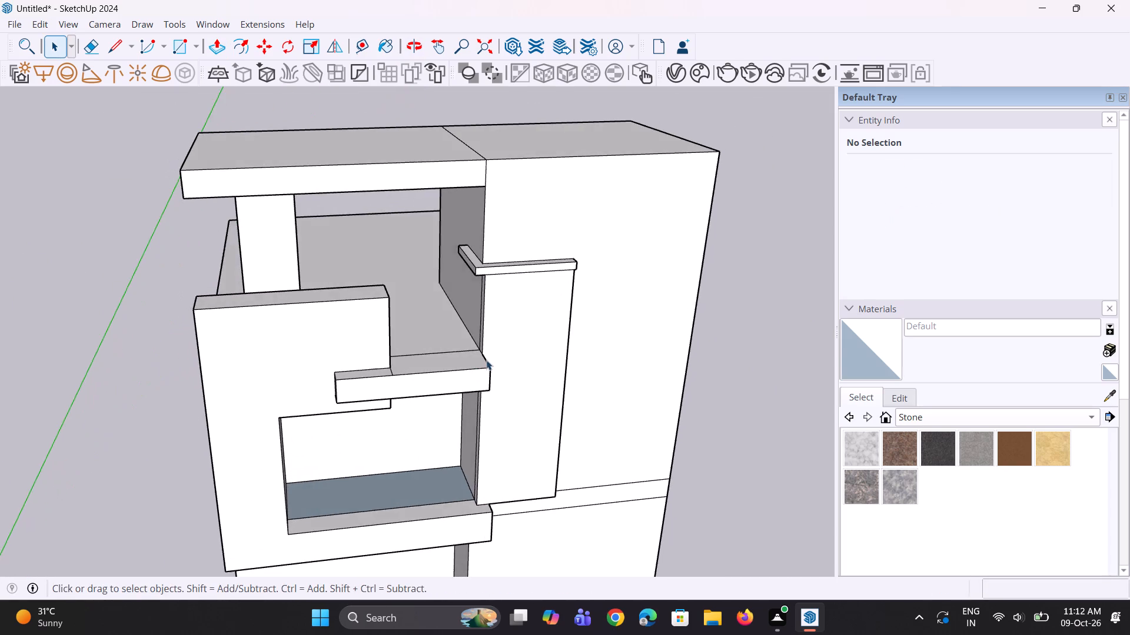
pyautogui.scroll(3, 484, 360)
pyautogui.moveTo(444, 343); pyautogui.dragTo(510, 341, button='middle')
pyautogui.scroll(2, 478, 293)
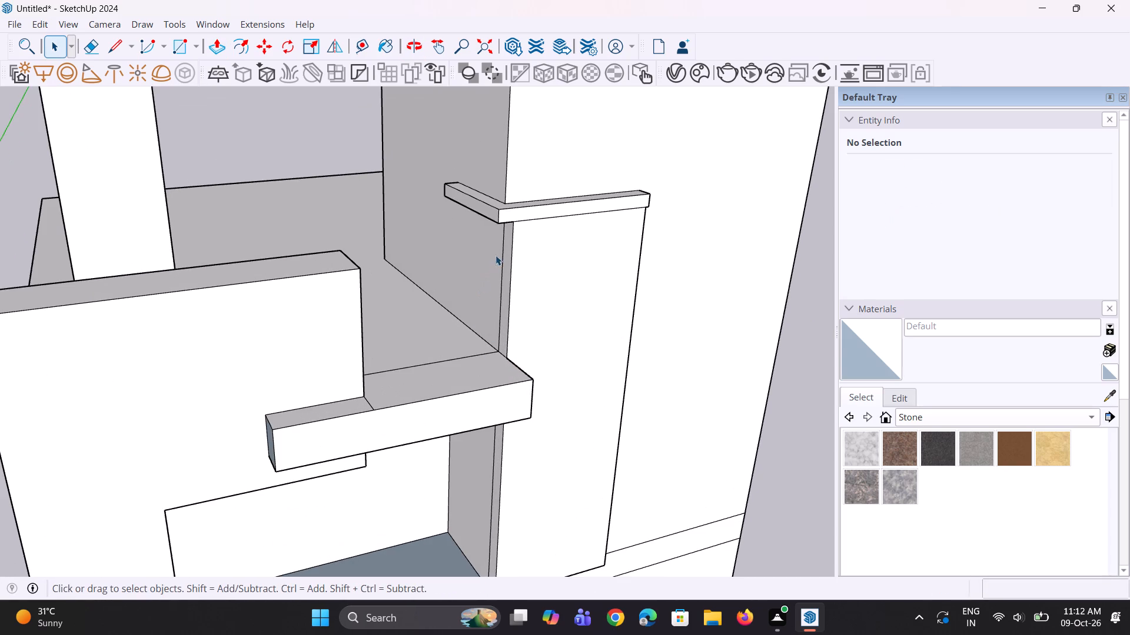
pyautogui.scroll(-4, 488, 273)
pyautogui.moveTo(489, 279); pyautogui.dragTo(494, 309, button='middle')
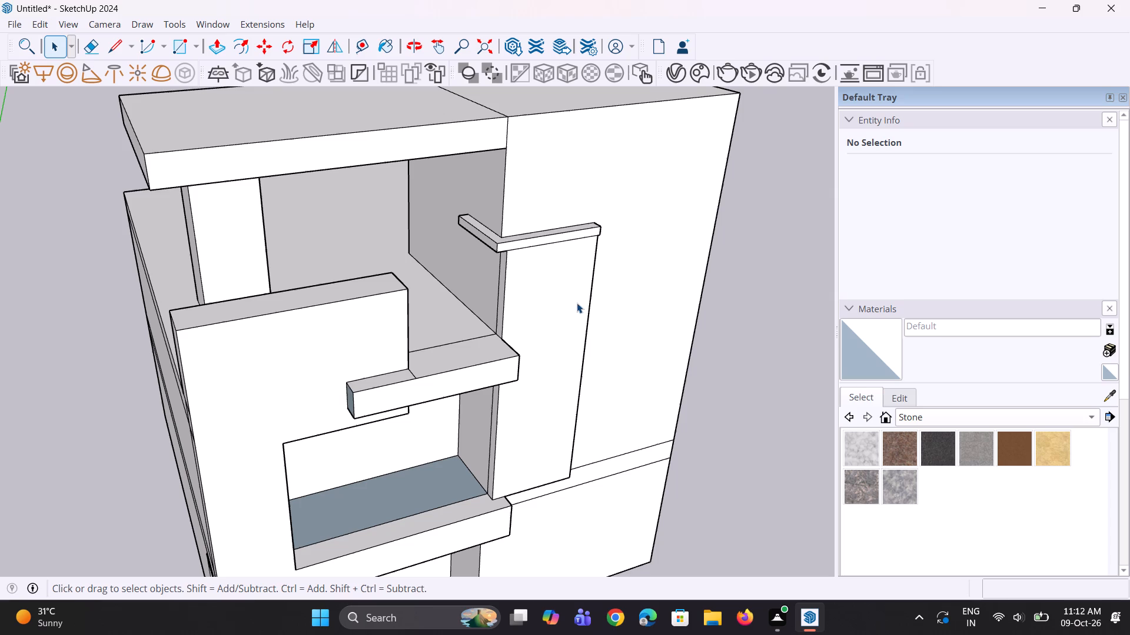
pyautogui.moveTo(757, 336); pyautogui.dragTo(766, 336)
pyautogui.scroll(-9, 530, 372)
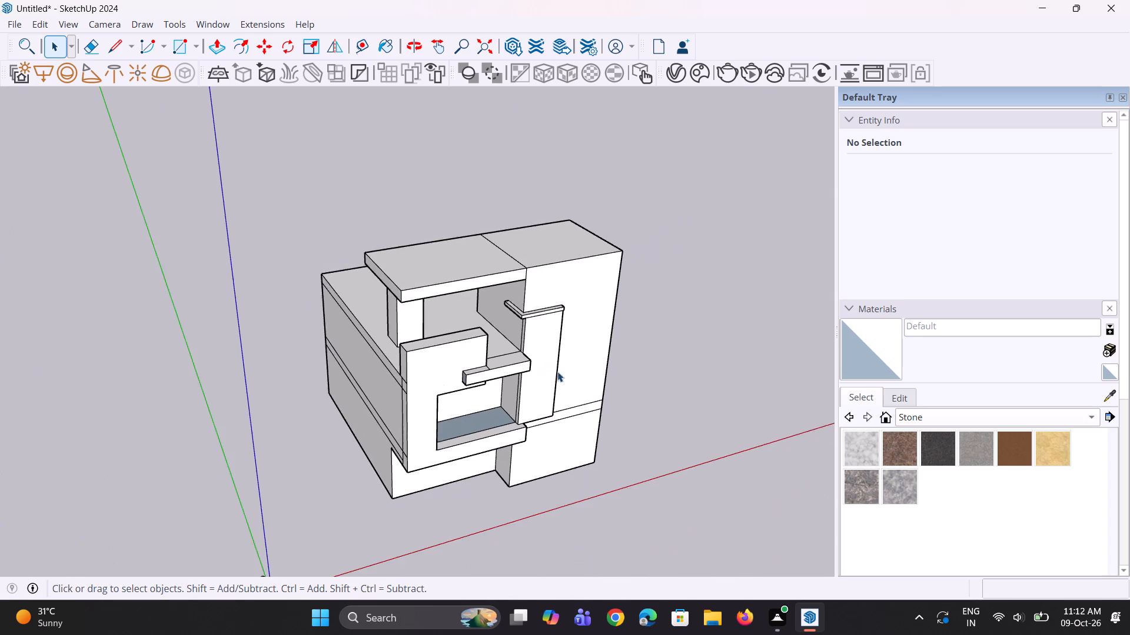
pyautogui.moveTo(561, 374); pyautogui.dragTo(475, 348, button='middle')
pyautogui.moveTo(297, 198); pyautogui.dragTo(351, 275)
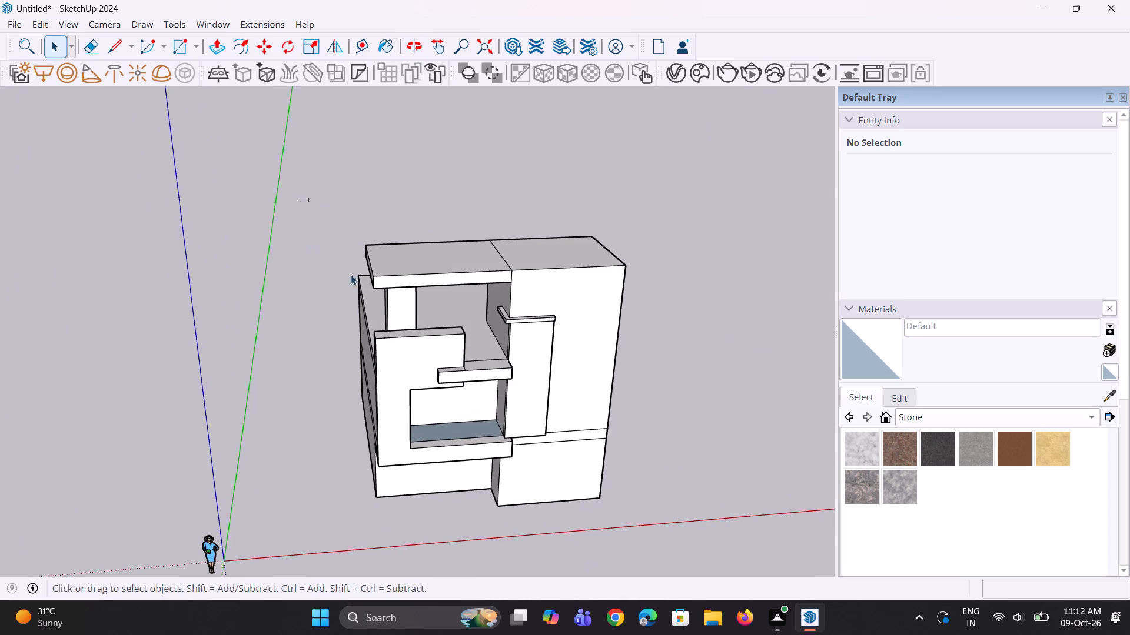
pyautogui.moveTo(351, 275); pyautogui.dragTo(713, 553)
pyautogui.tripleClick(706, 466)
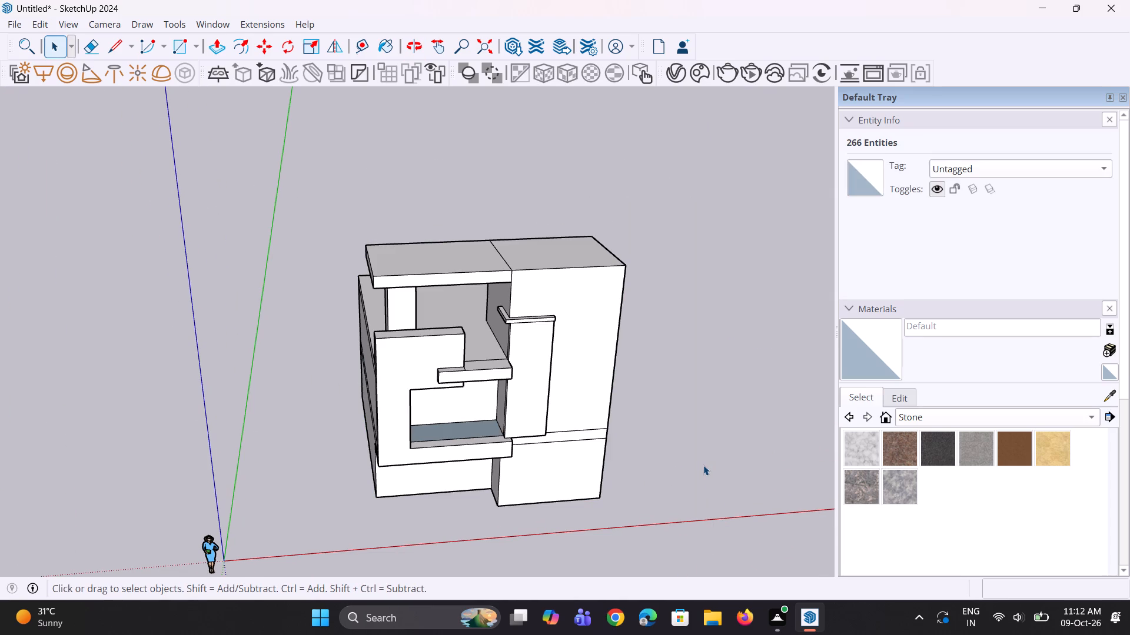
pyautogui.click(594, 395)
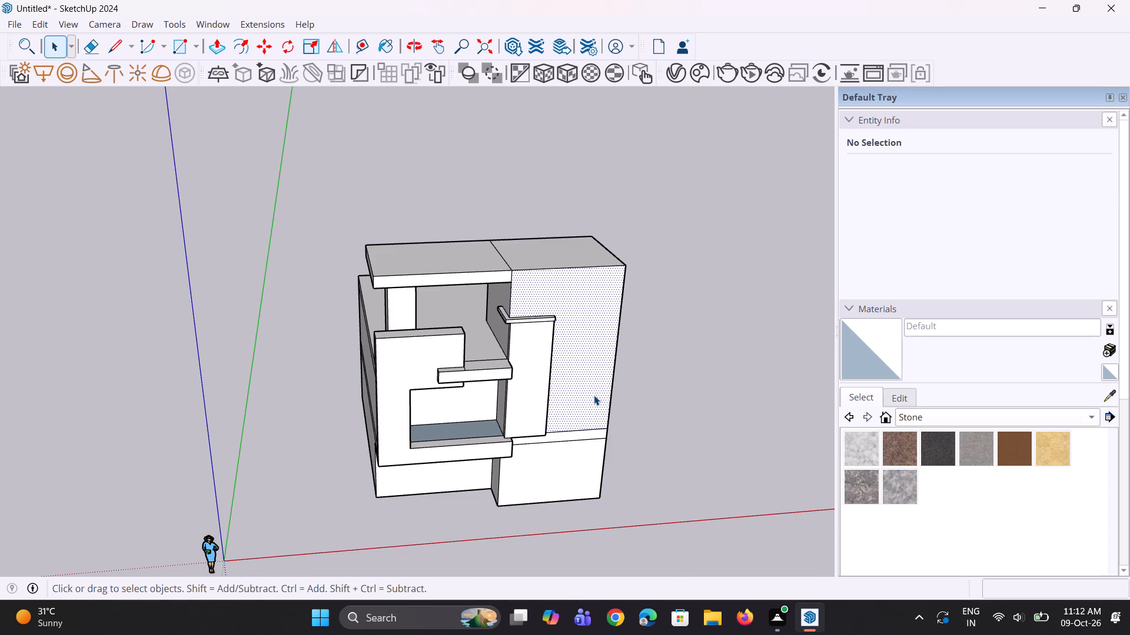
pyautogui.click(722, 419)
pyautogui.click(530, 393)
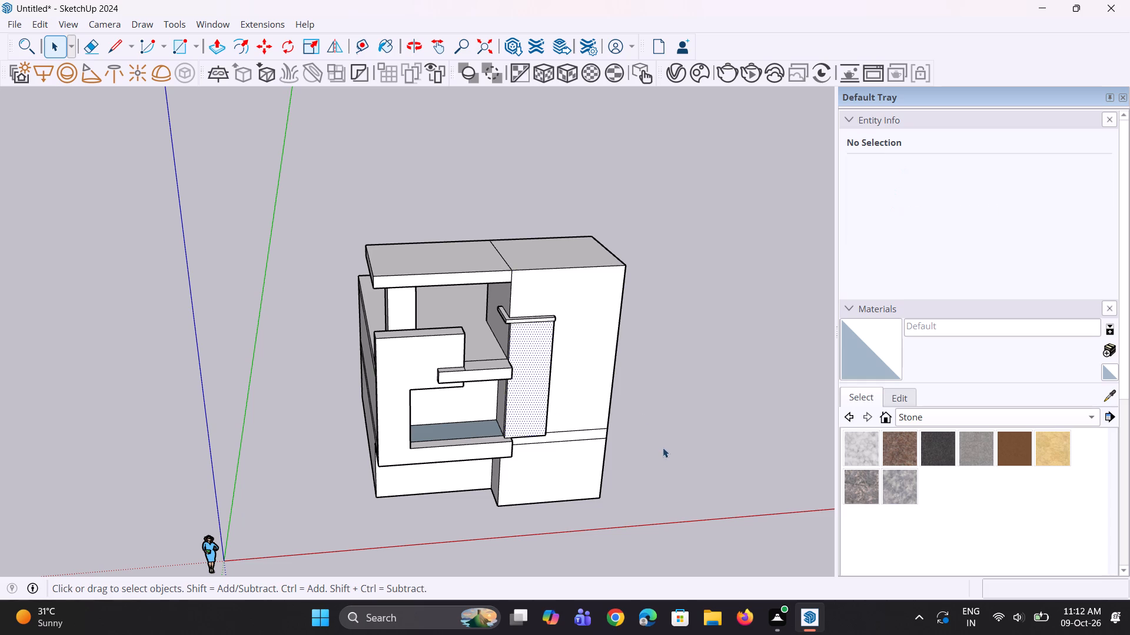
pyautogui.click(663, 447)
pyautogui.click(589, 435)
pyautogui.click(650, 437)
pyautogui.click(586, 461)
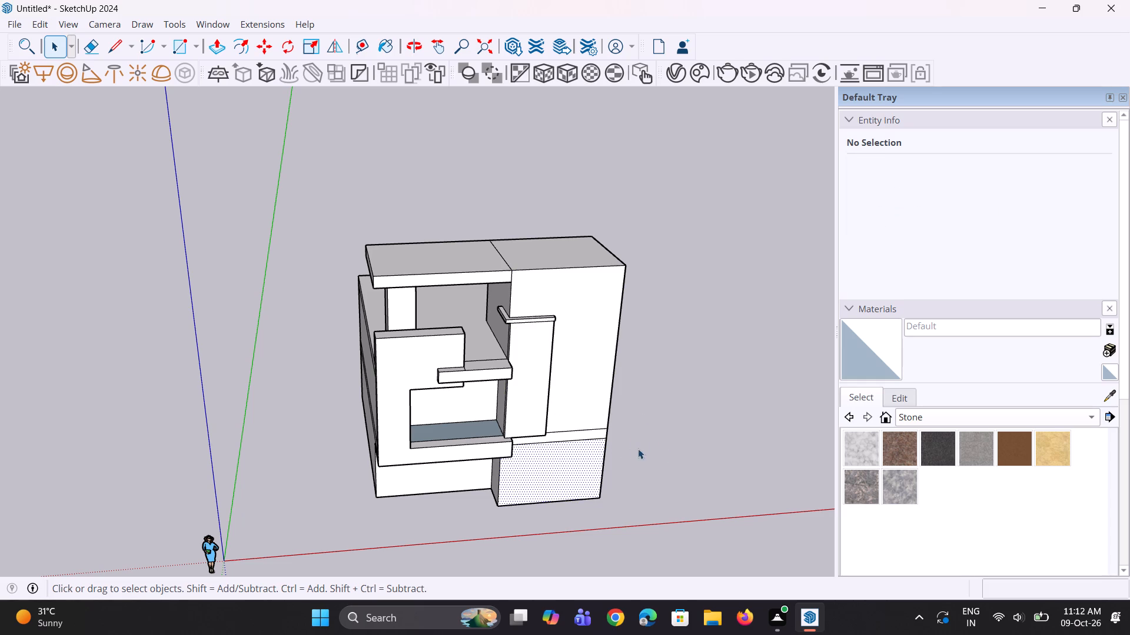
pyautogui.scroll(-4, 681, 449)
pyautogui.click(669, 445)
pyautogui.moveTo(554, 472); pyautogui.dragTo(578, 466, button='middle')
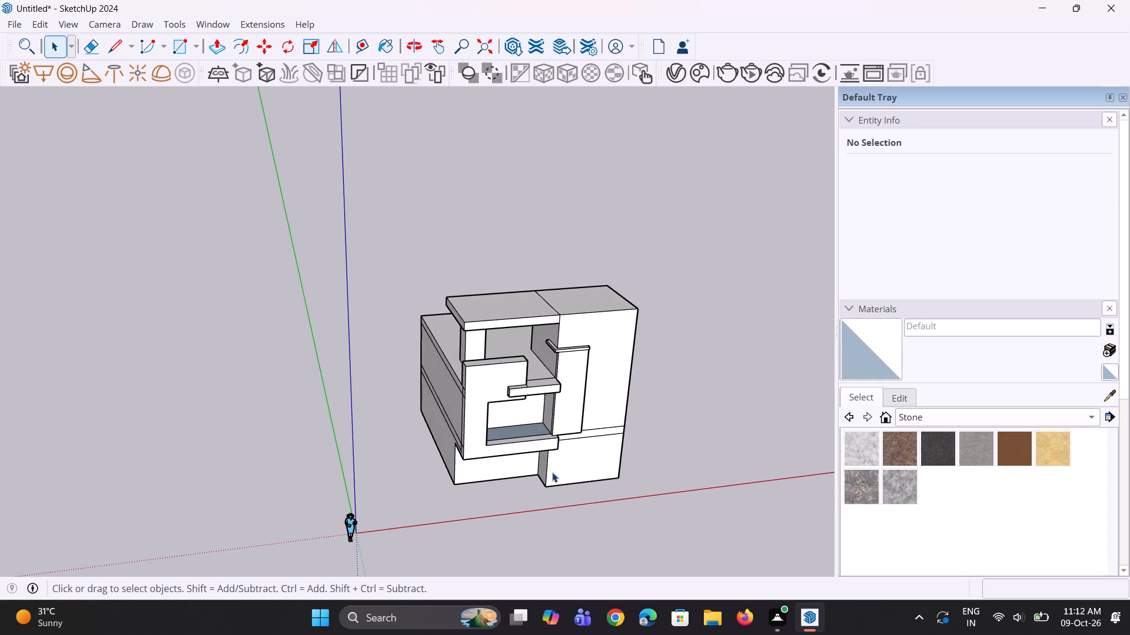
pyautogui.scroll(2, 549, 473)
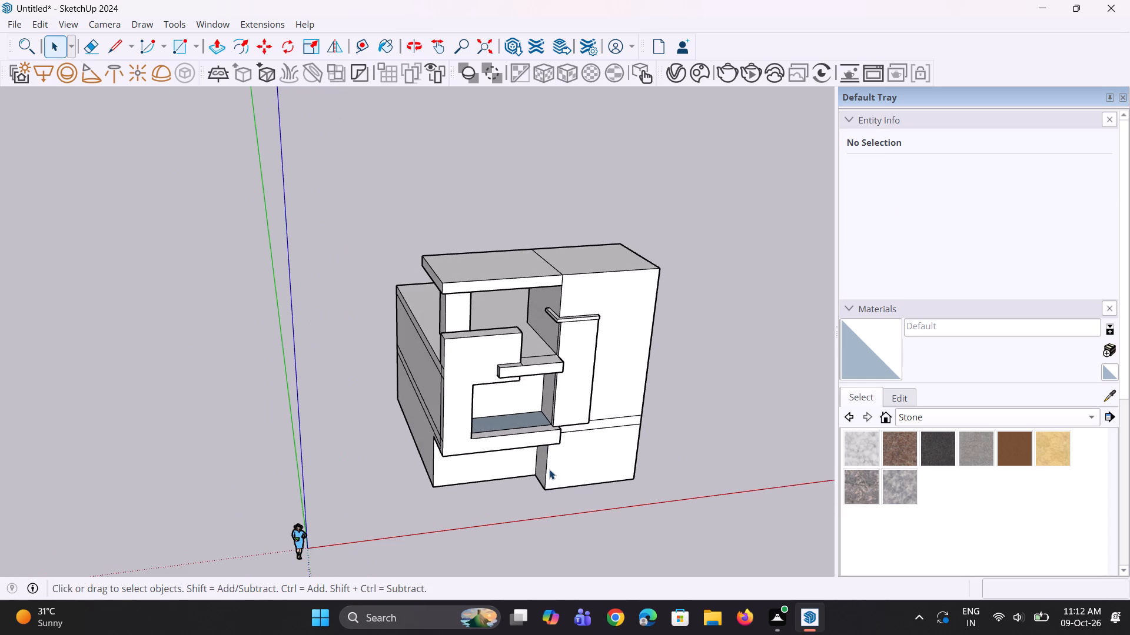
# Erase the dividing edge across the ledge's top face where it meets the front frame.
pyautogui.scroll(2, 564, 417)
pyautogui.scroll(2, 570, 356)
pyautogui.scroll(3, 524, 323)
pyautogui.moveTo(527, 379); pyautogui.dragTo(466, 554, button='middle')
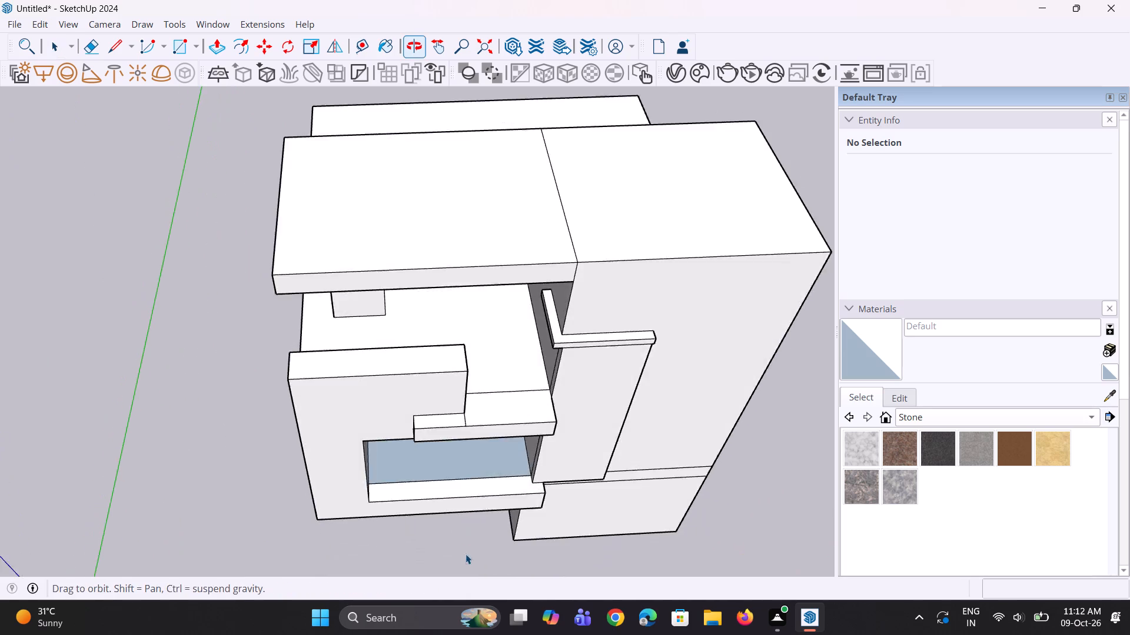
pyautogui.moveTo(466, 554); pyautogui.dragTo(466, 554, button='middle')
pyautogui.scroll(4, 512, 417)
pyautogui.moveTo(510, 435); pyautogui.dragTo(325, 412, button='middle')
pyautogui.scroll(6, 388, 417)
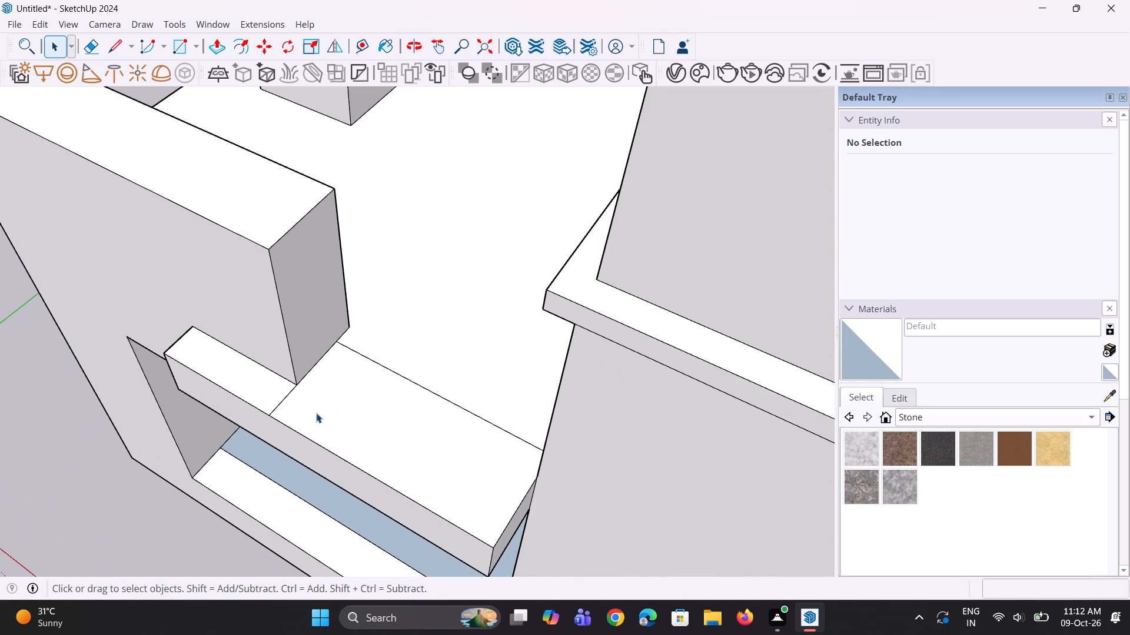
pyautogui.press('e')
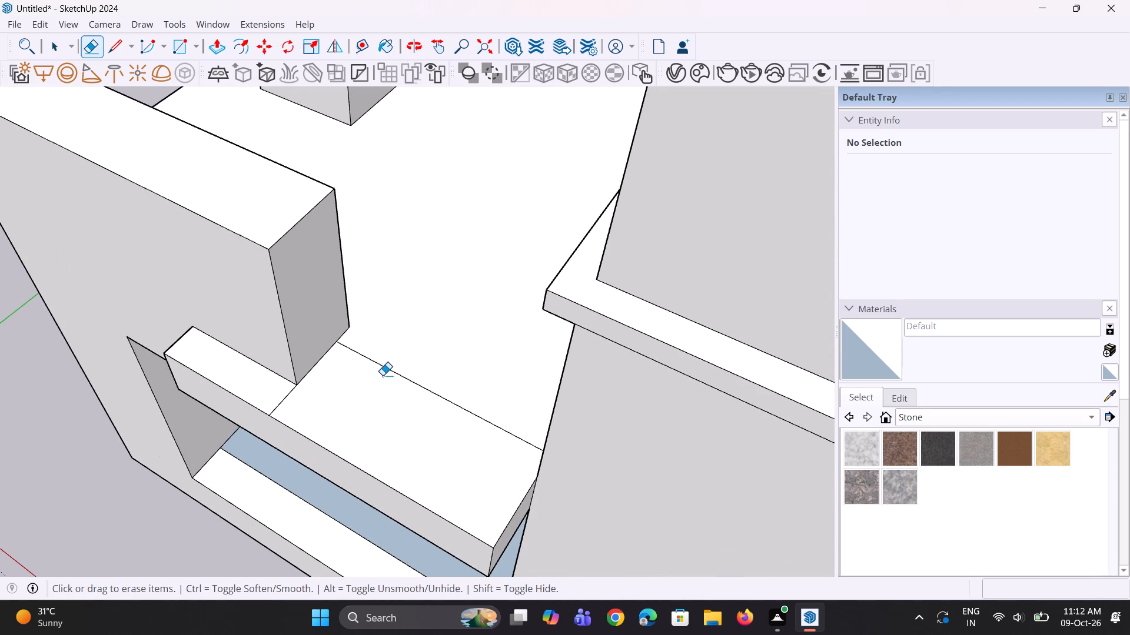
pyautogui.click(285, 397)
pyautogui.scroll(-8, 504, 390)
pyautogui.moveTo(535, 441); pyautogui.dragTo(729, 342, button='middle')
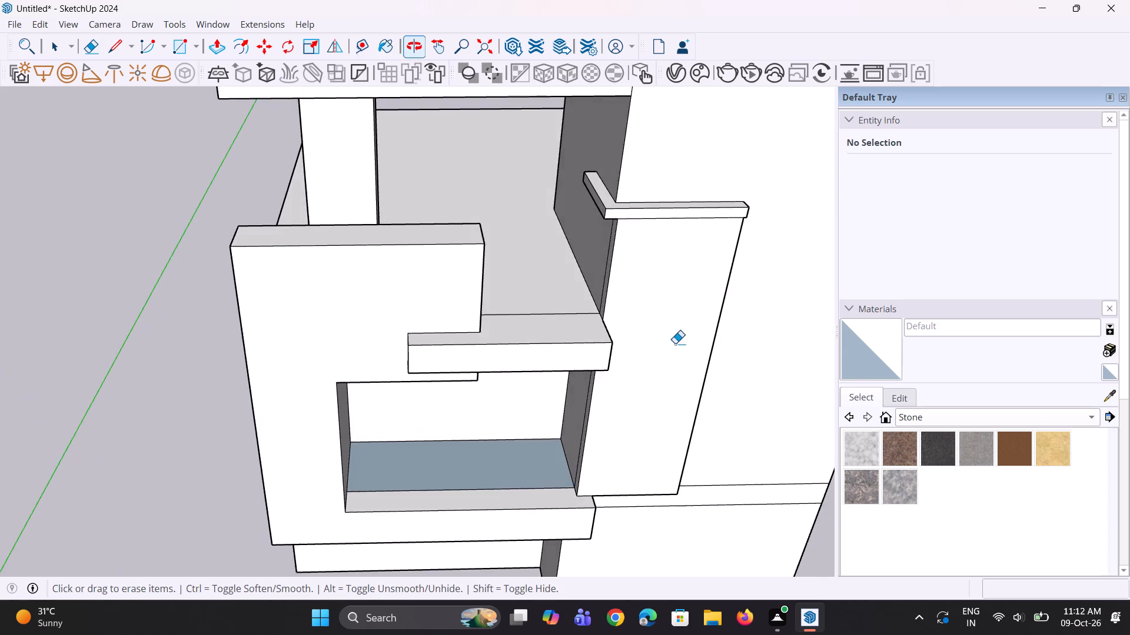
pyautogui.scroll(-5, 659, 349)
pyautogui.moveTo(686, 437); pyautogui.dragTo(686, 395, button='middle')
pyautogui.scroll(-9, 654, 393)
pyautogui.moveTo(706, 430); pyautogui.dragTo(659, 432, button='middle')
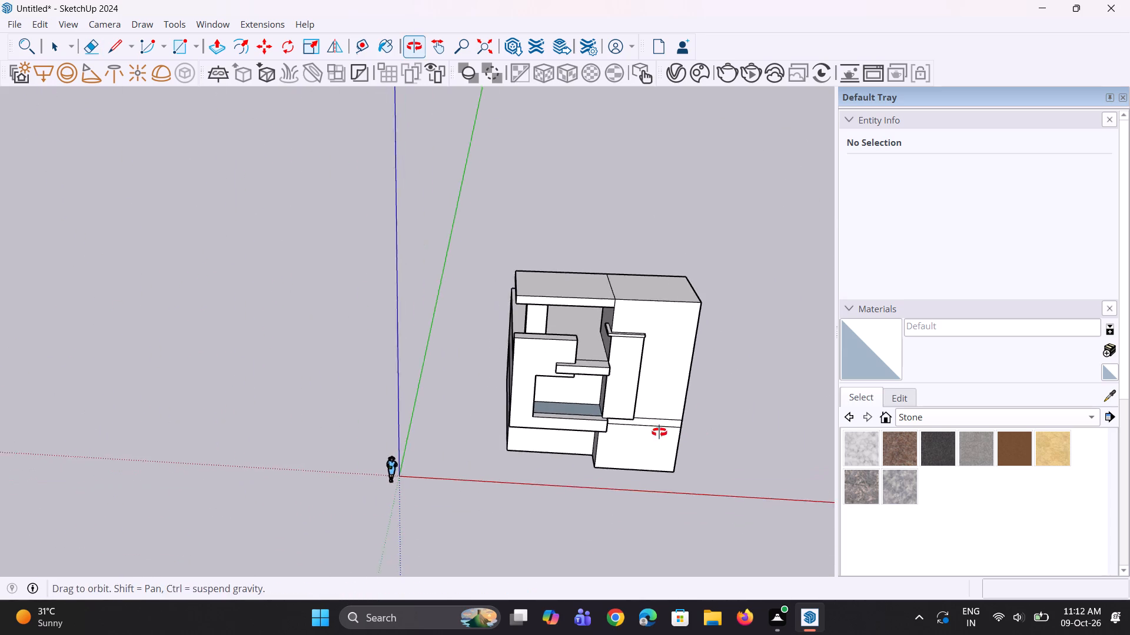
pyautogui.moveTo(659, 432); pyautogui.dragTo(659, 432, button='middle')
pyautogui.scroll(7, 674, 519)
pyautogui.press('space')
pyautogui.press('space')
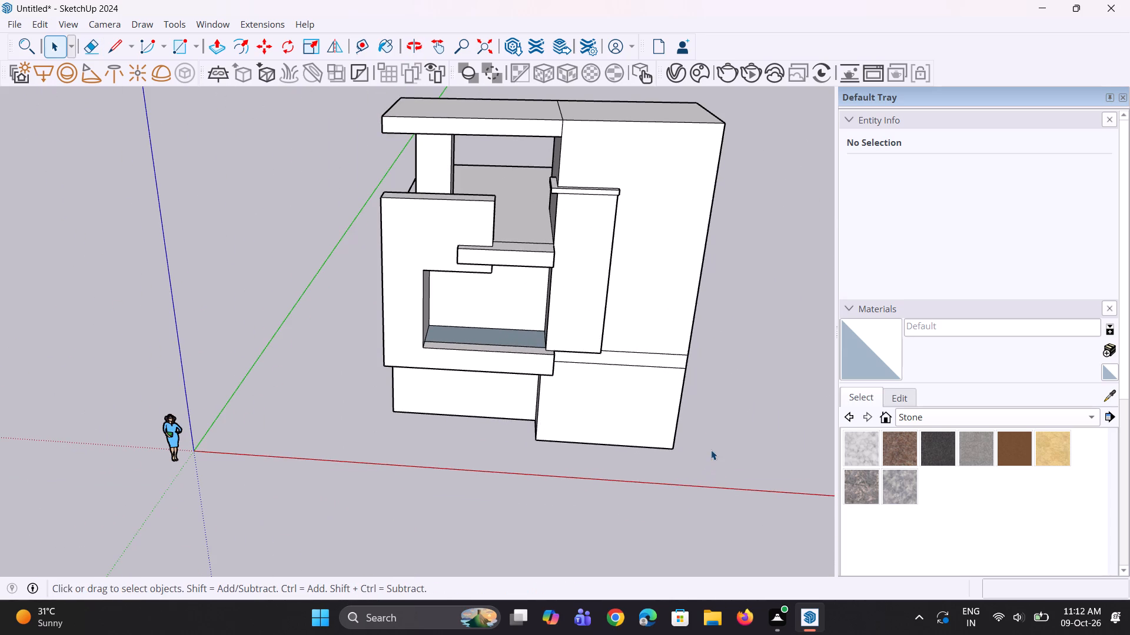
# Examine the front facade, the base of the tall wall panel, and the underside of the projecting frame and ledge.
pyautogui.scroll(-2, 639, 446)
pyautogui.click(620, 476)
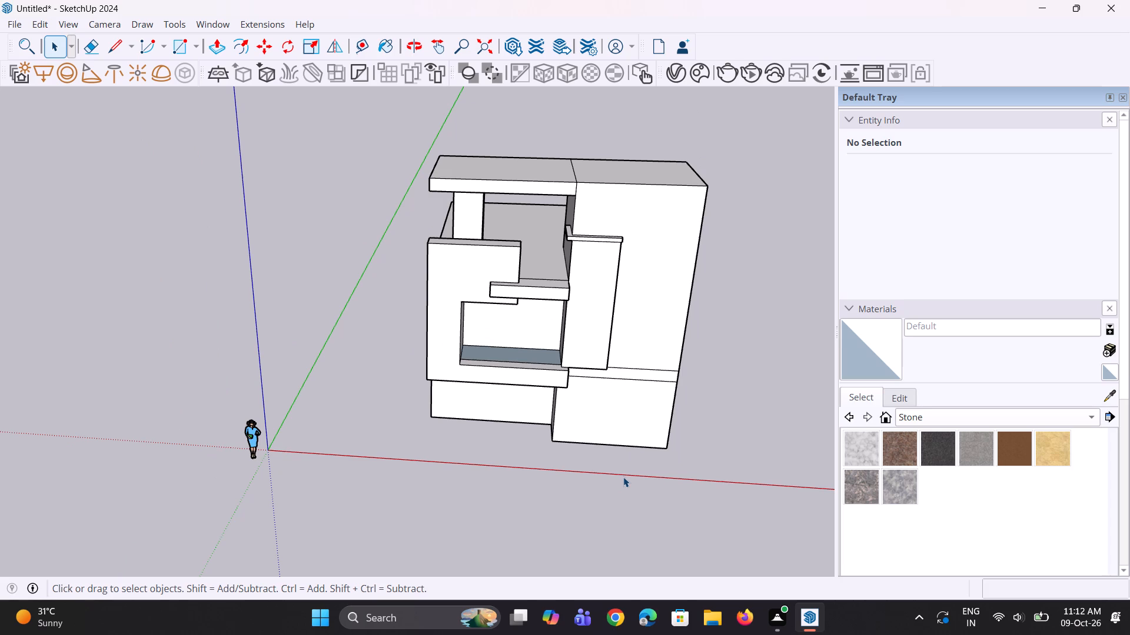
pyautogui.scroll(-6, 556, 461)
pyautogui.moveTo(557, 454); pyautogui.dragTo(594, 417, button='middle')
pyautogui.scroll(2, 657, 455)
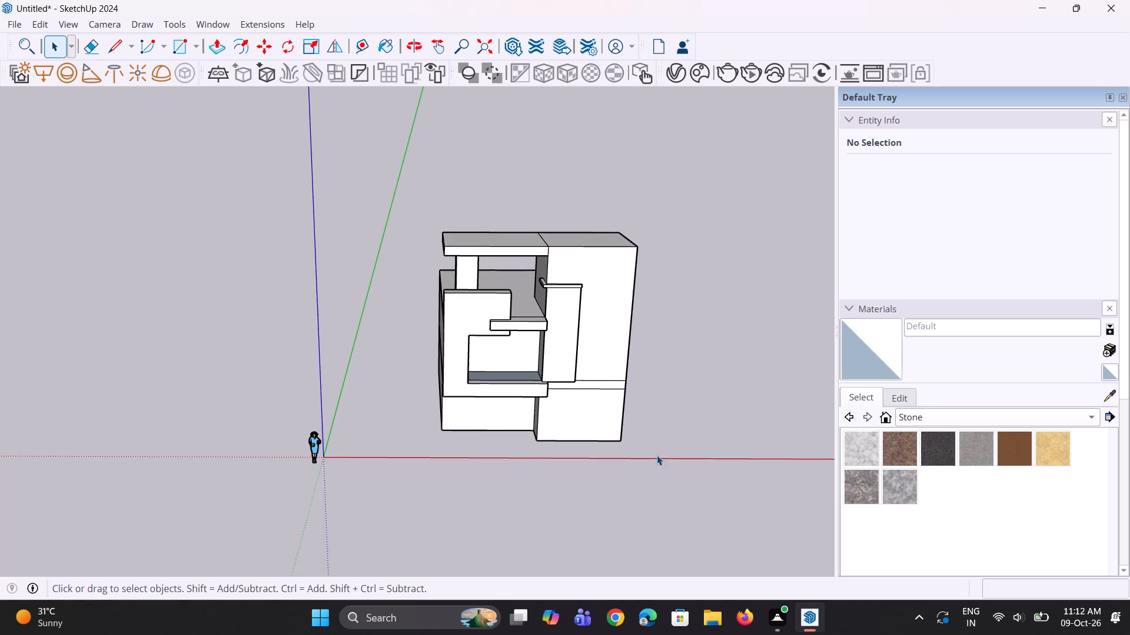
pyautogui.scroll(2, 620, 422)
pyautogui.scroll(1, 599, 313)
pyautogui.scroll(2, 579, 132)
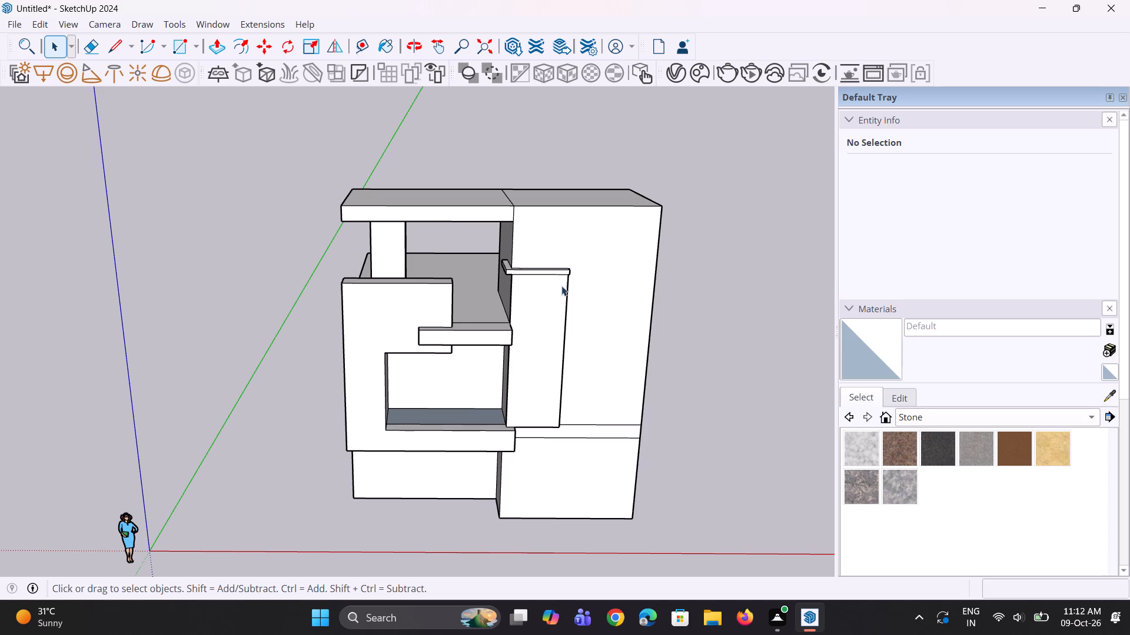
pyautogui.moveTo(610, 286); pyautogui.dragTo(506, 410, button='middle')
pyautogui.scroll(3, 546, 437)
pyautogui.moveTo(548, 433); pyautogui.dragTo(406, 429, button='middle')
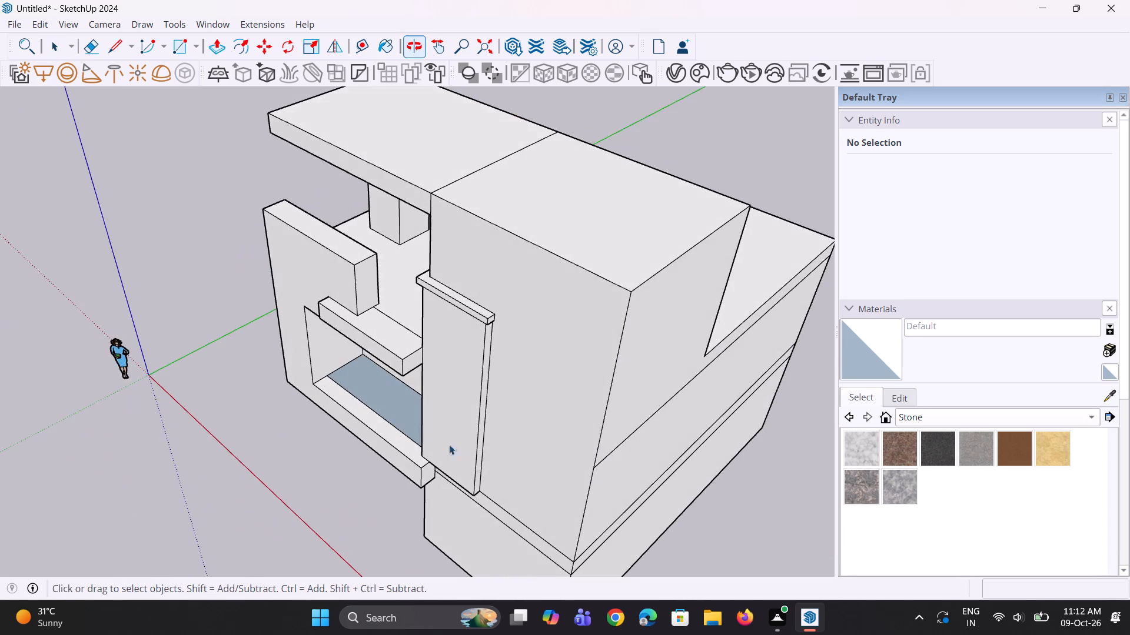
pyautogui.scroll(8, 477, 462)
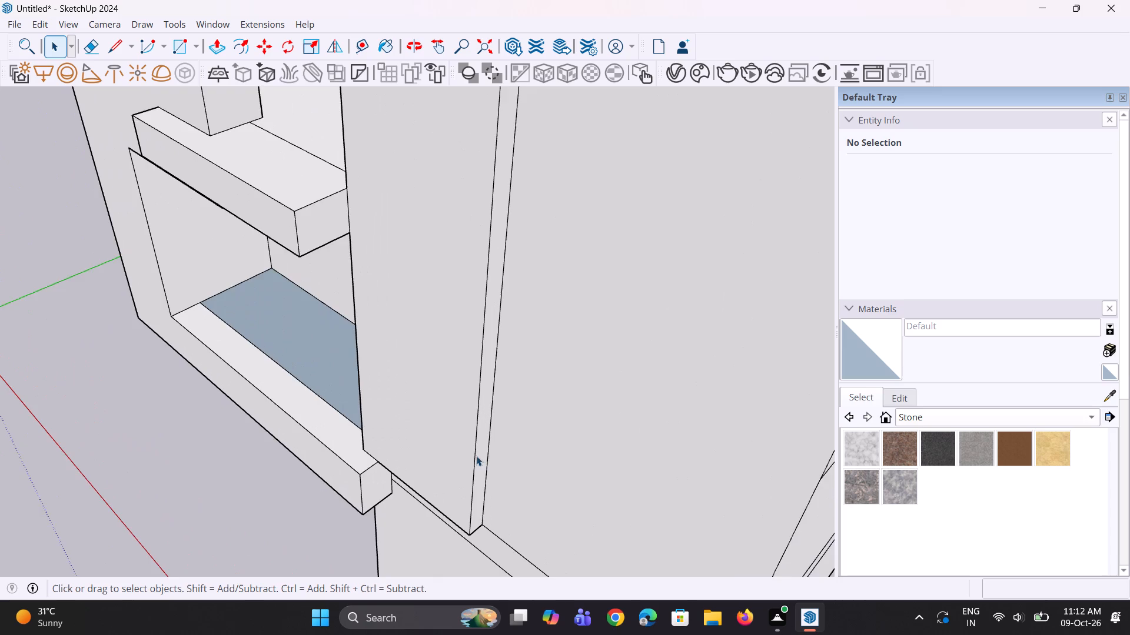
pyautogui.scroll(-13, 476, 447)
pyautogui.moveTo(471, 437); pyautogui.dragTo(680, 249, button='middle')
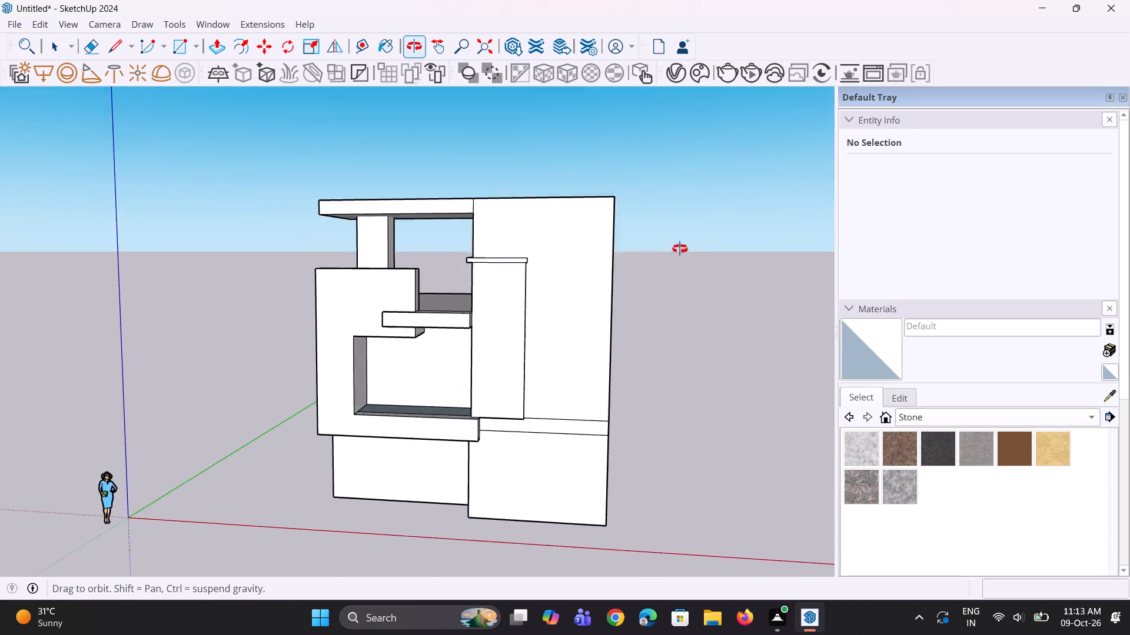
pyautogui.moveTo(680, 249); pyautogui.dragTo(744, 208, button='middle')
pyautogui.moveTo(520, 430); pyautogui.dragTo(387, 377, button='middle')
pyautogui.scroll(3, 397, 437)
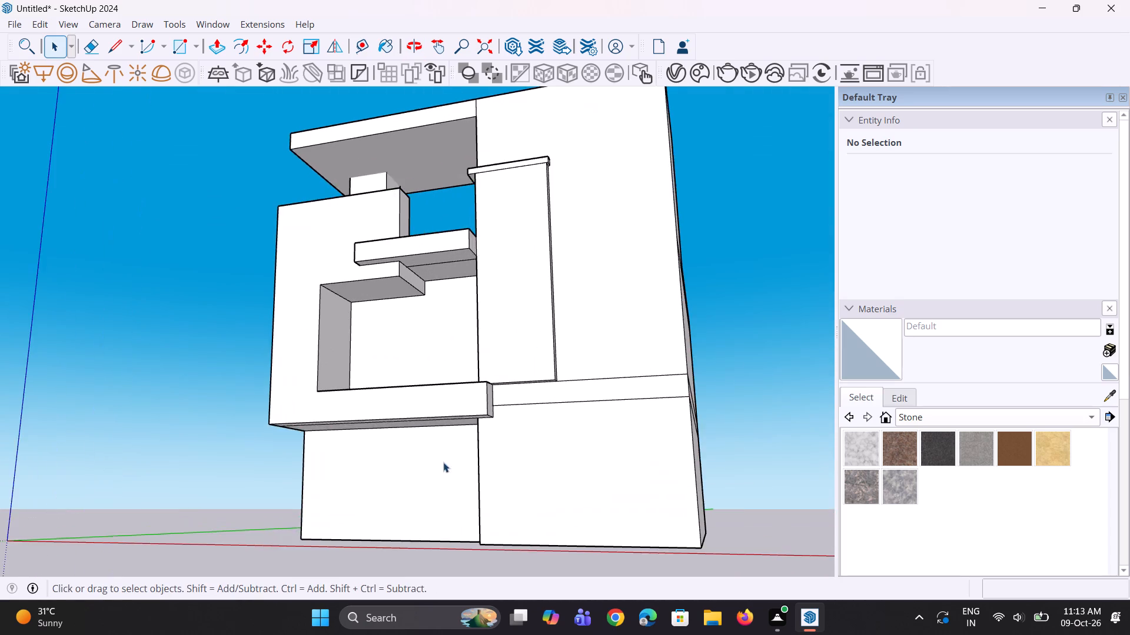
pyautogui.moveTo(404, 383); pyautogui.dragTo(374, 333, button='middle')
pyautogui.moveTo(452, 437); pyautogui.dragTo(353, 442, button='middle')
pyautogui.scroll(2, 365, 435)
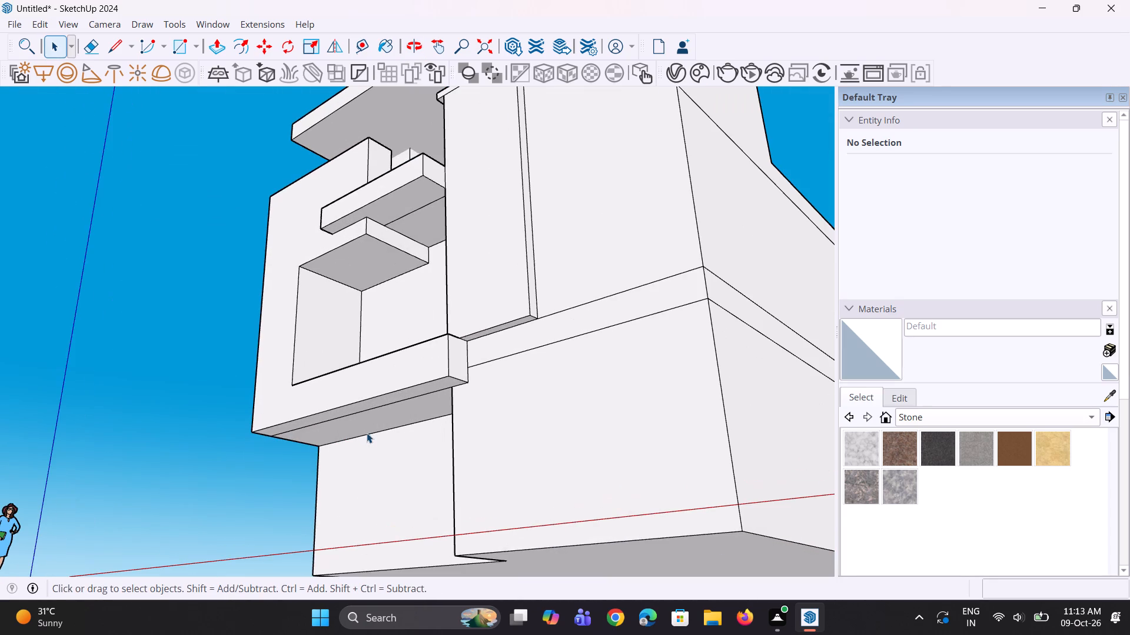
pyautogui.scroll(1, 384, 406)
pyautogui.moveTo(390, 405); pyautogui.dragTo(426, 400, button='middle')
pyautogui.scroll(1, 454, 395)
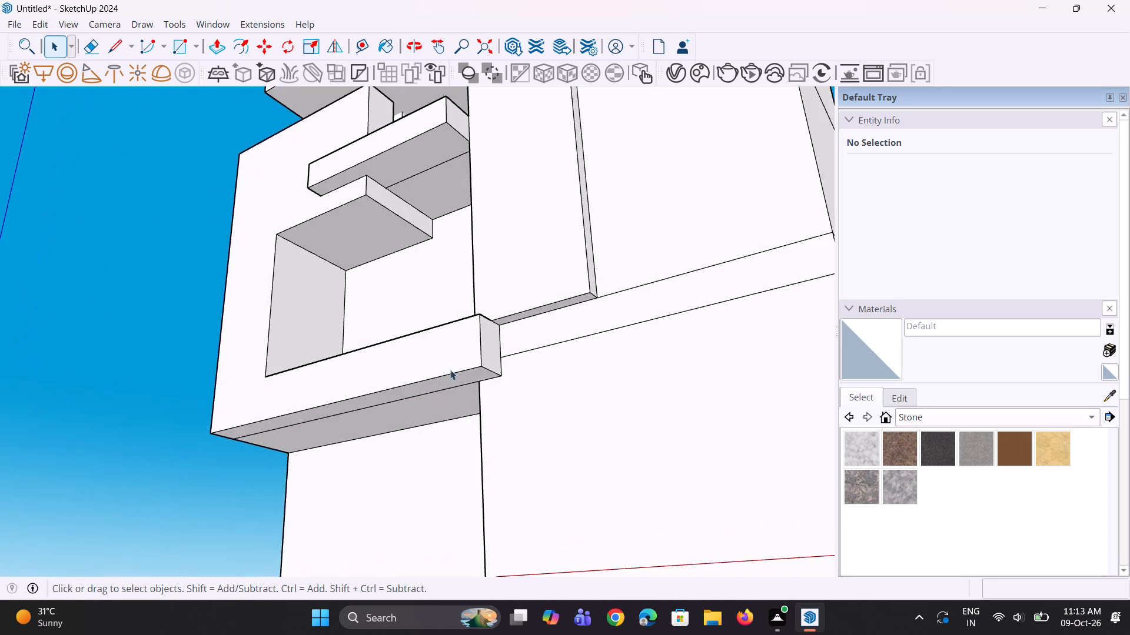
pyautogui.scroll(-12, 450, 370)
pyautogui.moveTo(450, 381); pyautogui.dragTo(686, 262, button='middle')
pyautogui.scroll(3, 415, 397)
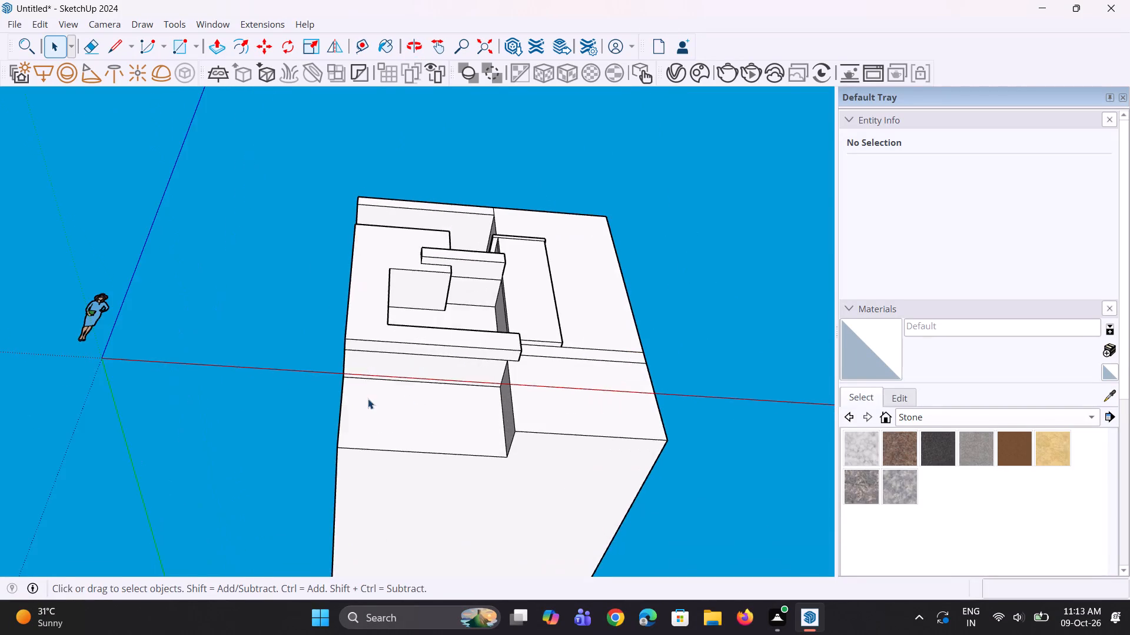
# Examine the building mass from both sides and the rear, including the frame's side, the rooftop canopy and its column.
pyautogui.moveTo(385, 400); pyautogui.dragTo(706, 472, button='middle')
pyautogui.scroll(1, 713, 474)
pyautogui.scroll(3, 393, 395)
pyautogui.moveTo(391, 360); pyautogui.dragTo(413, 450, button='middle')
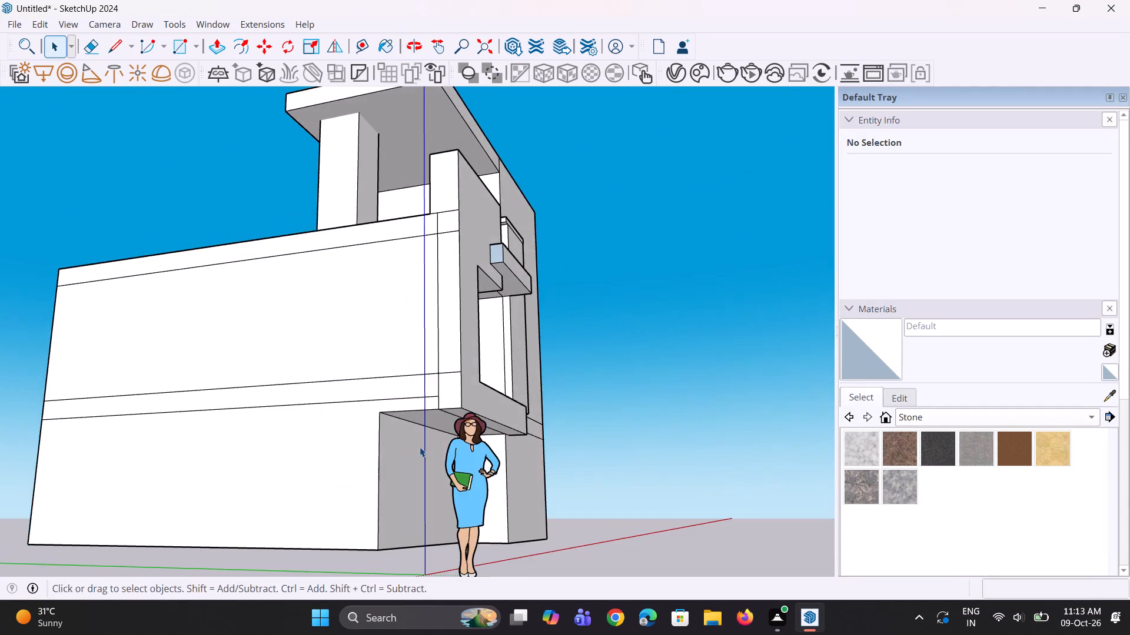
pyautogui.scroll(1, 427, 437)
pyautogui.moveTo(427, 436); pyautogui.dragTo(358, 468, button='middle')
pyautogui.scroll(-10, 396, 413)
pyautogui.moveTo(407, 427); pyautogui.dragTo(364, 486, button='middle')
pyautogui.scroll(1, 364, 487)
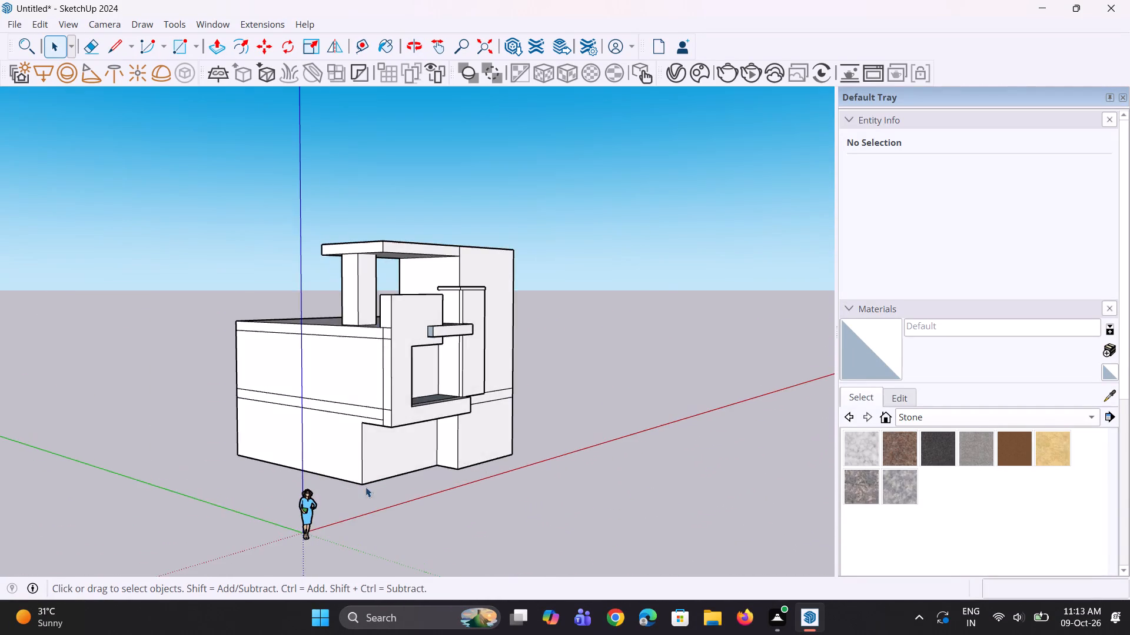
pyautogui.scroll(4, 365, 487)
pyautogui.scroll(3, 412, 423)
pyautogui.scroll(1, 399, 476)
pyautogui.moveTo(399, 476); pyautogui.dragTo(399, 462, button='middle')
pyautogui.scroll(1, 331, 466)
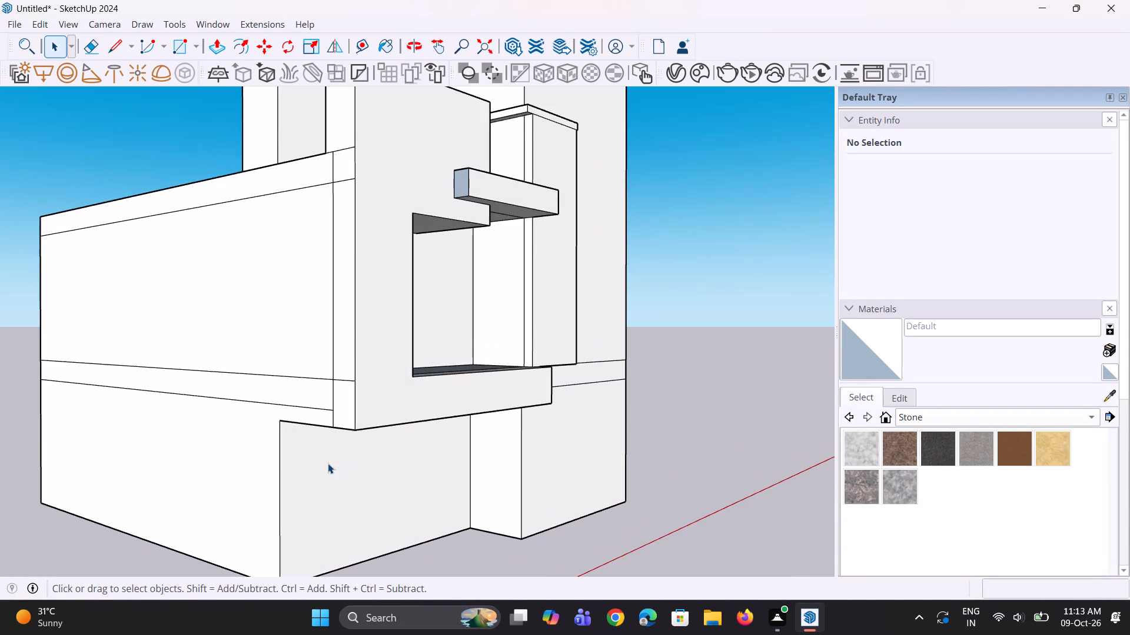
pyautogui.scroll(-11, 338, 443)
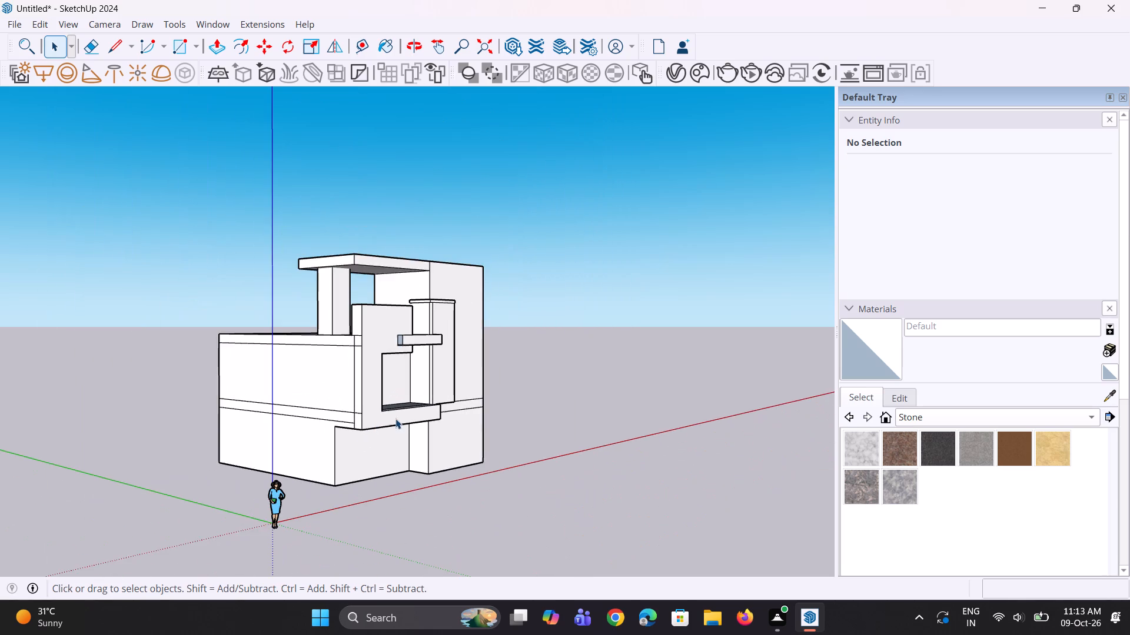
pyautogui.moveTo(398, 420); pyautogui.dragTo(399, 490, button='middle')
pyautogui.scroll(2, 414, 335)
pyautogui.moveTo(364, 363); pyautogui.dragTo(375, 395, button='middle')
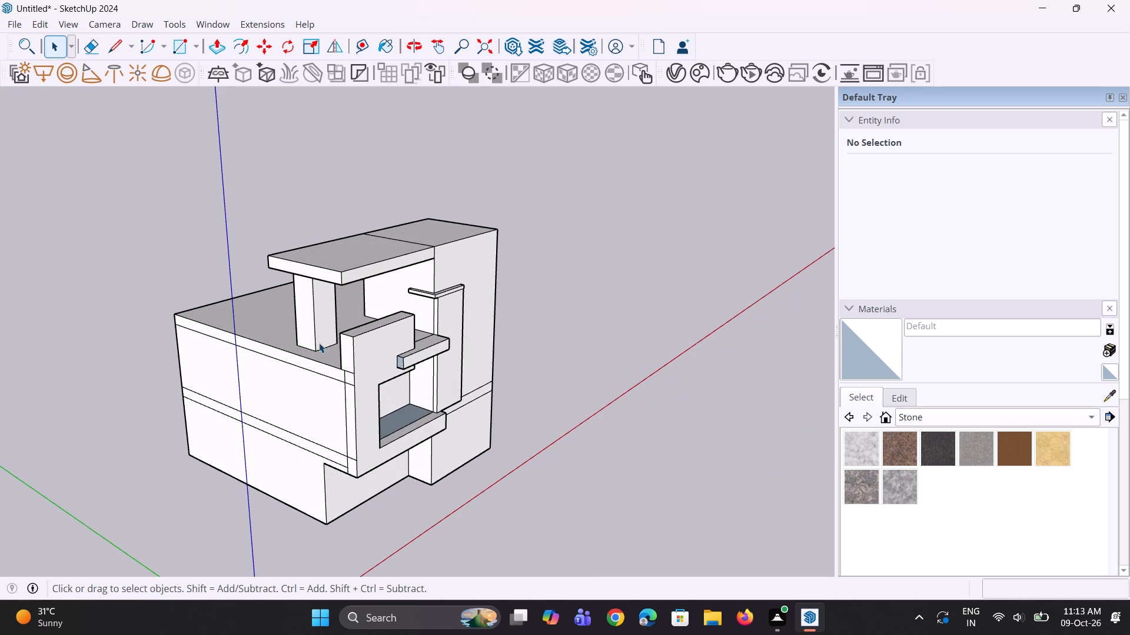
pyautogui.scroll(3, 319, 343)
pyautogui.moveTo(328, 350); pyautogui.dragTo(693, 340, button='middle')
pyautogui.moveTo(310, 427); pyautogui.dragTo(518, 406, button='middle')
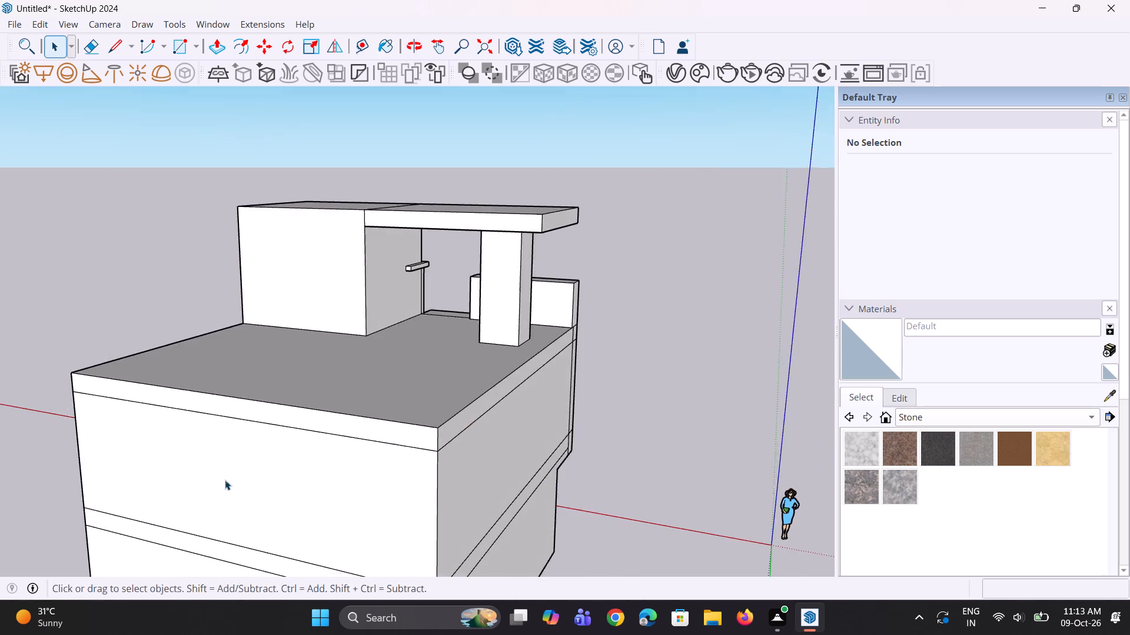
pyautogui.moveTo(242, 480); pyautogui.dragTo(519, 438, button='middle')
pyautogui.moveTo(377, 484); pyautogui.dragTo(617, 449, button='middle')
pyautogui.moveTo(336, 502); pyautogui.dragTo(526, 484, button='middle')
pyautogui.scroll(1, 432, 492)
pyautogui.moveTo(369, 524); pyautogui.dragTo(561, 500, button='middle')
pyautogui.moveTo(281, 490); pyautogui.dragTo(513, 491, button='middle')
pyautogui.moveTo(368, 517); pyautogui.dragTo(464, 517, button='middle')
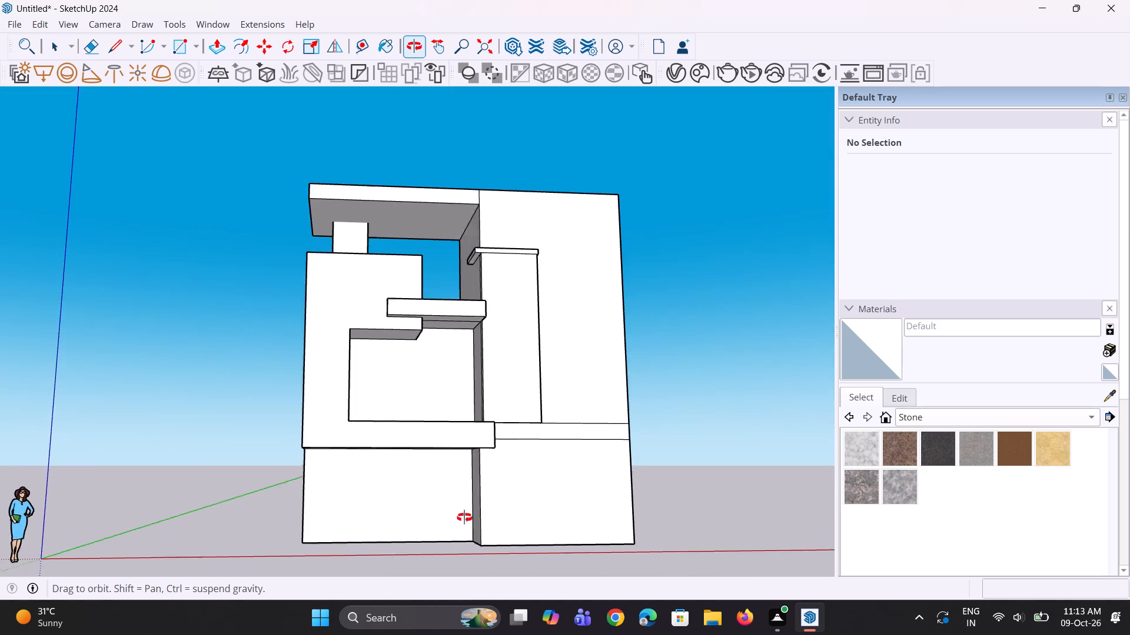
pyautogui.moveTo(464, 517); pyautogui.dragTo(377, 545, button='middle')
pyautogui.moveTo(430, 357); pyautogui.dragTo(428, 439, button='middle')
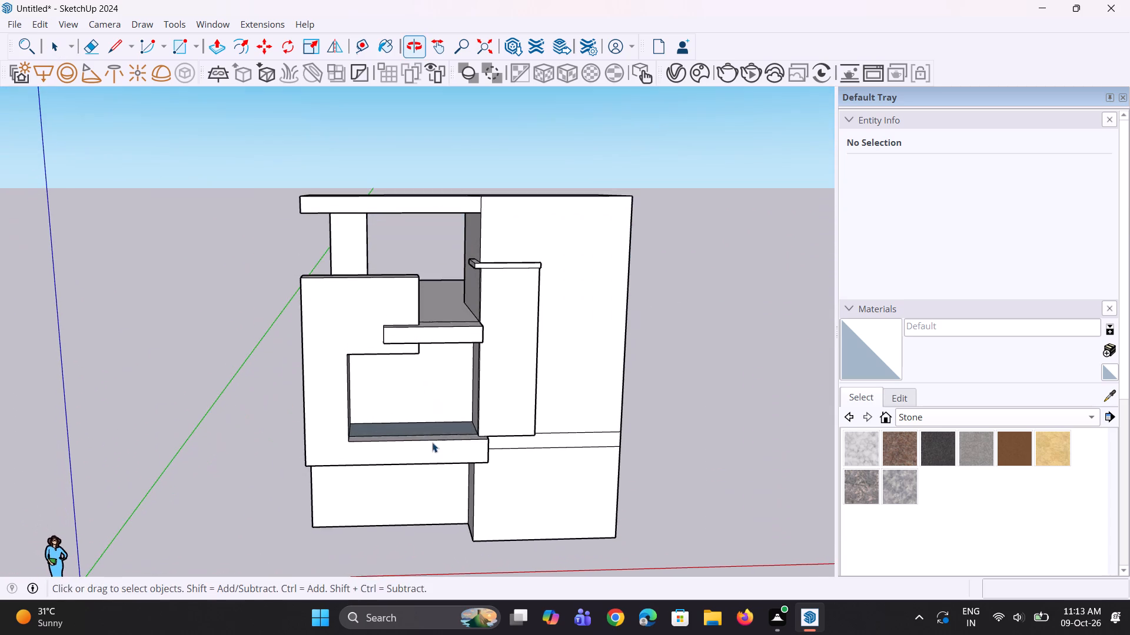
pyautogui.moveTo(484, 427); pyautogui.dragTo(255, 465, button='middle')
pyautogui.scroll(2, 430, 466)
pyautogui.scroll(-4, 420, 443)
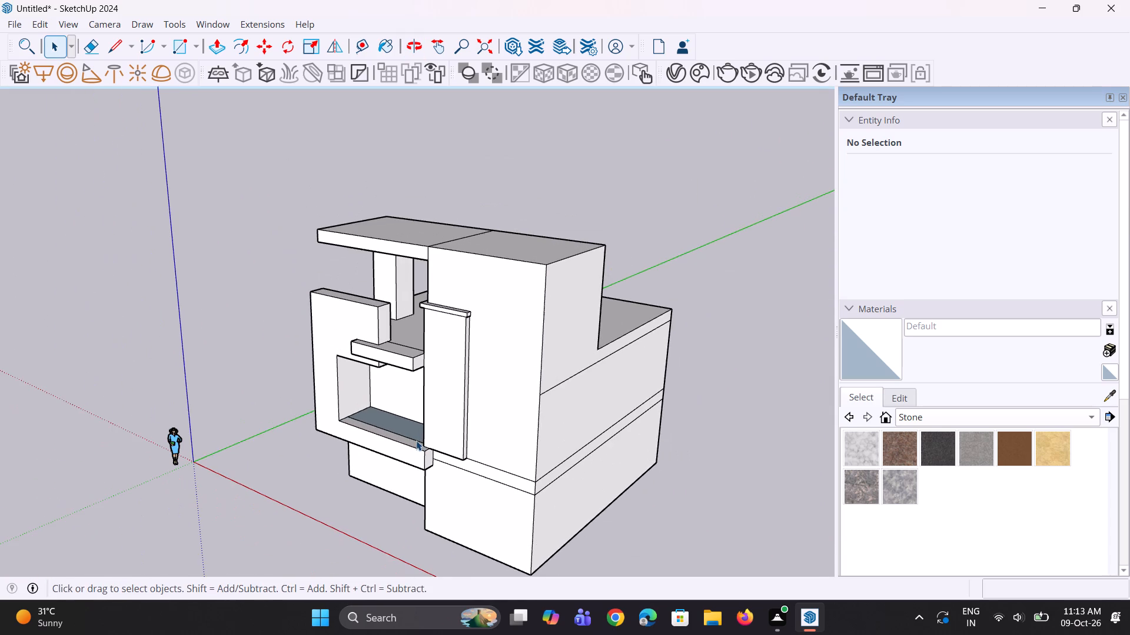
pyautogui.moveTo(416, 440); pyautogui.dragTo(421, 435, button='middle')
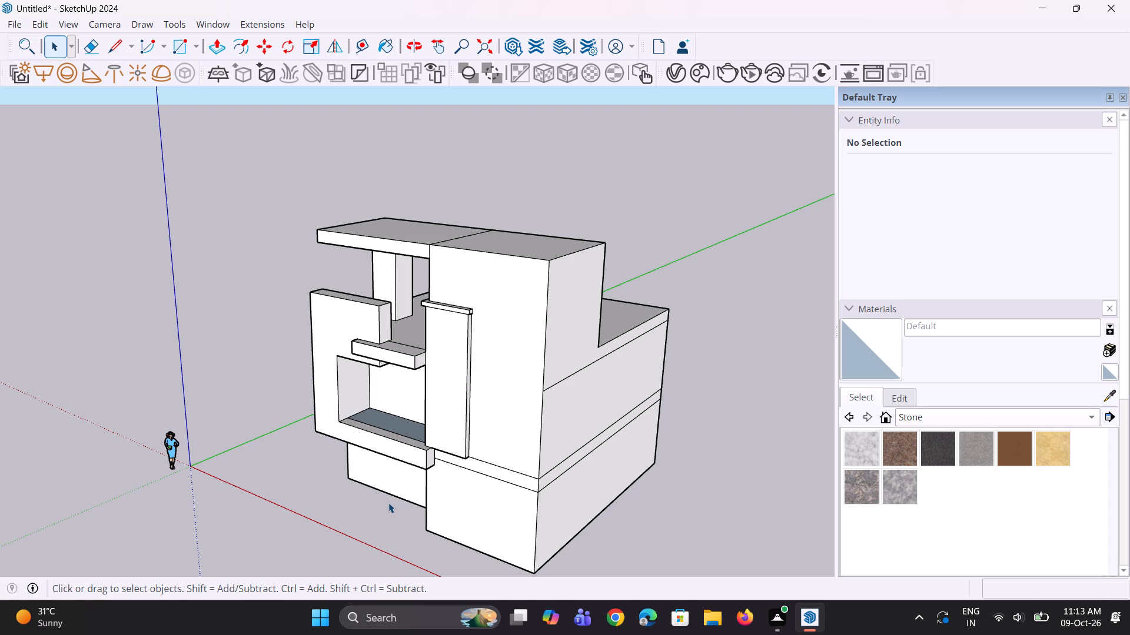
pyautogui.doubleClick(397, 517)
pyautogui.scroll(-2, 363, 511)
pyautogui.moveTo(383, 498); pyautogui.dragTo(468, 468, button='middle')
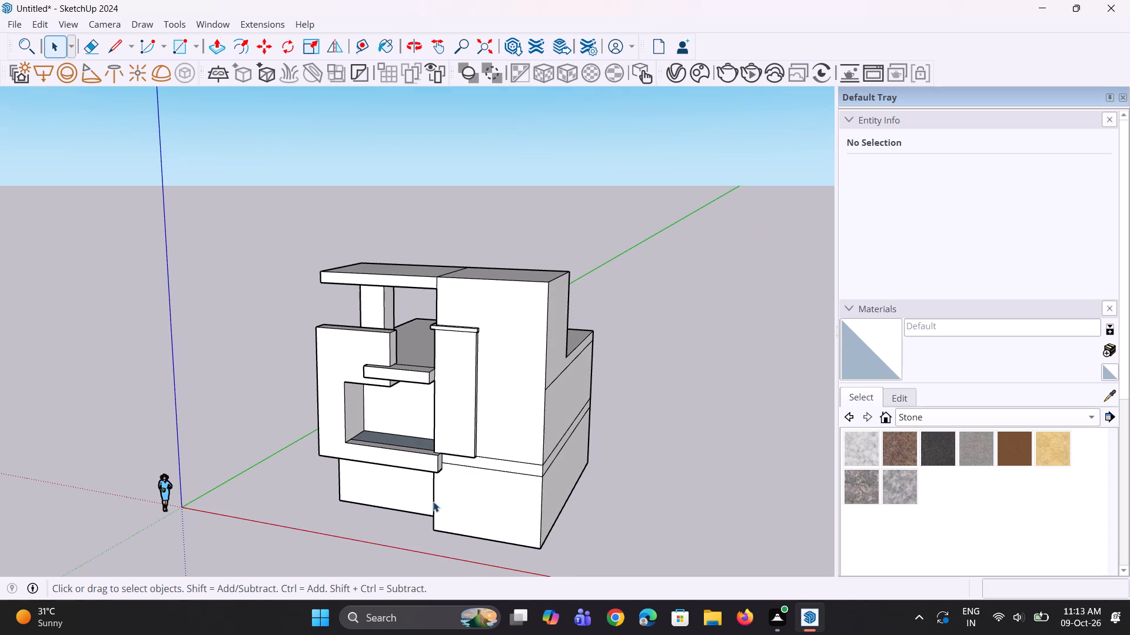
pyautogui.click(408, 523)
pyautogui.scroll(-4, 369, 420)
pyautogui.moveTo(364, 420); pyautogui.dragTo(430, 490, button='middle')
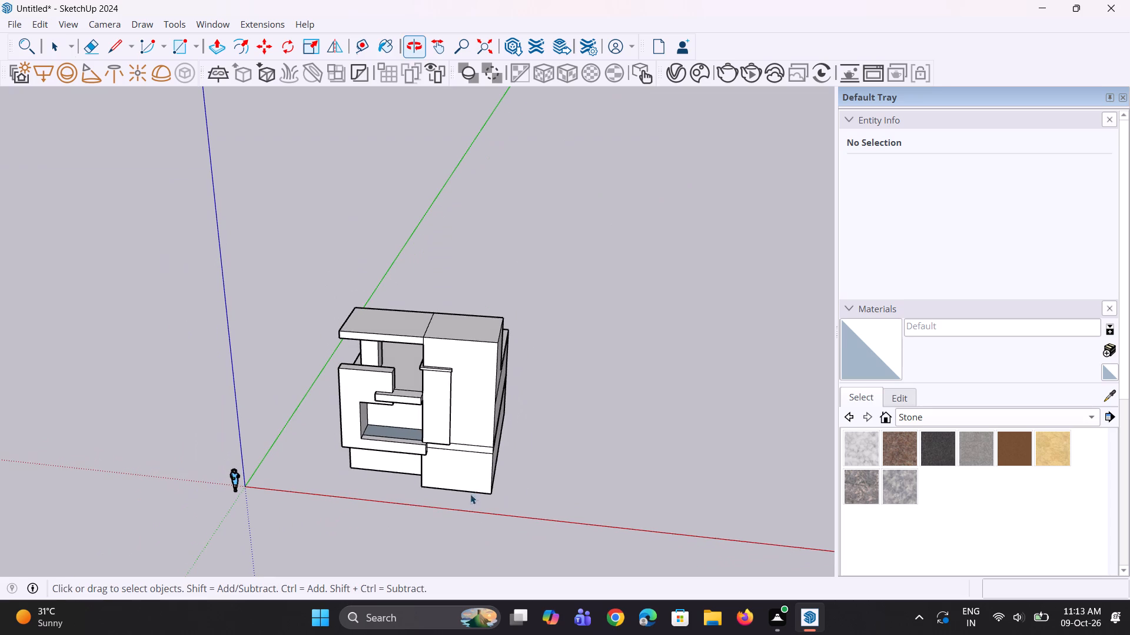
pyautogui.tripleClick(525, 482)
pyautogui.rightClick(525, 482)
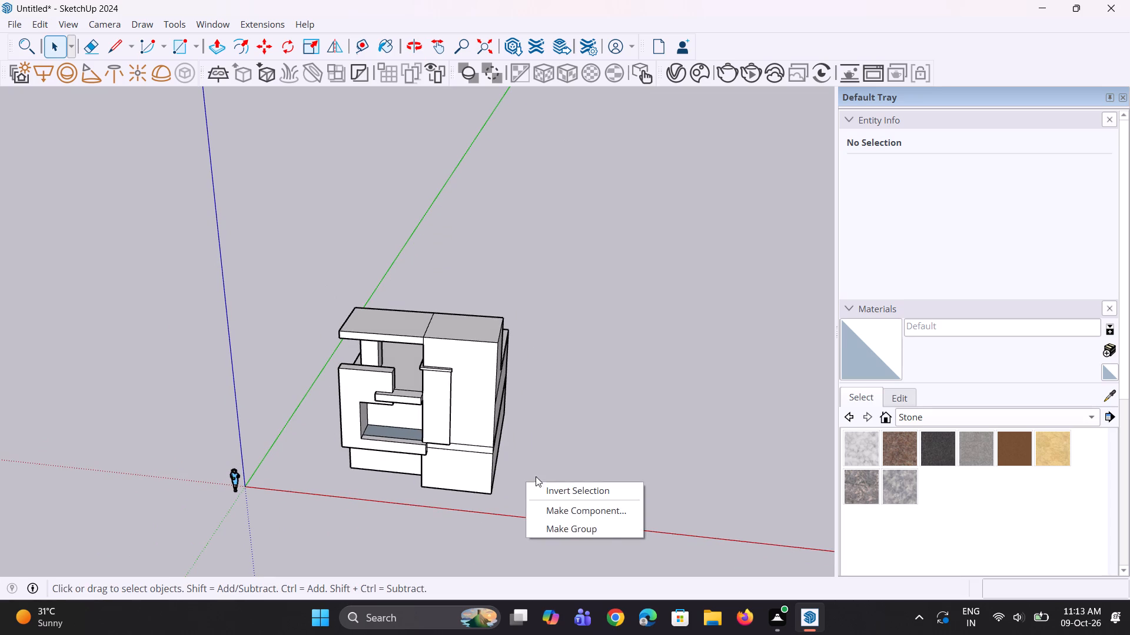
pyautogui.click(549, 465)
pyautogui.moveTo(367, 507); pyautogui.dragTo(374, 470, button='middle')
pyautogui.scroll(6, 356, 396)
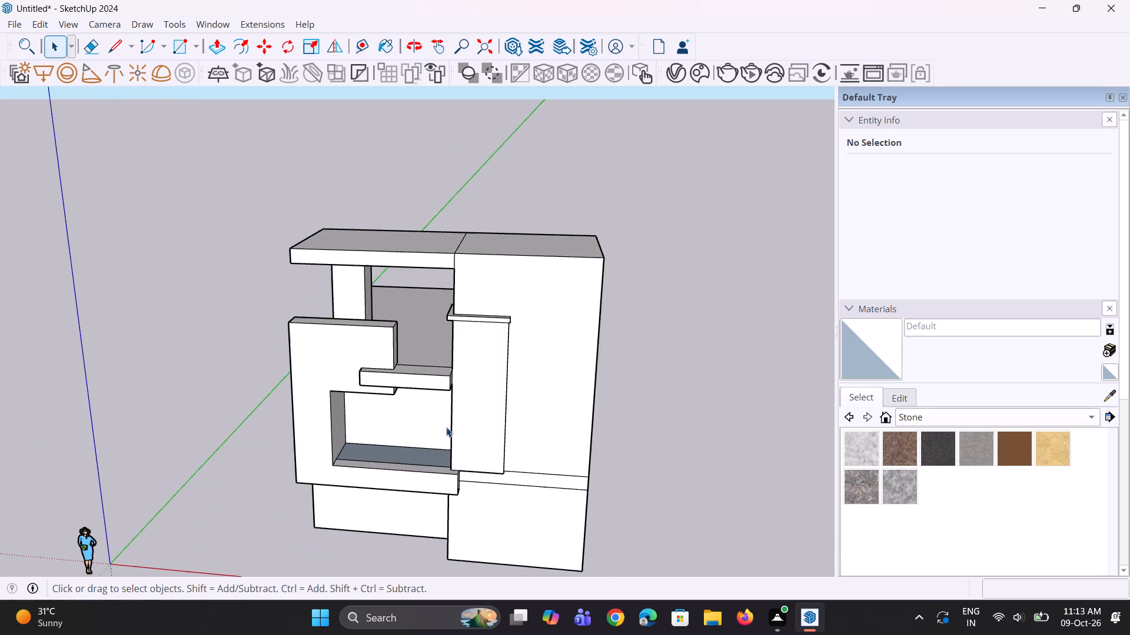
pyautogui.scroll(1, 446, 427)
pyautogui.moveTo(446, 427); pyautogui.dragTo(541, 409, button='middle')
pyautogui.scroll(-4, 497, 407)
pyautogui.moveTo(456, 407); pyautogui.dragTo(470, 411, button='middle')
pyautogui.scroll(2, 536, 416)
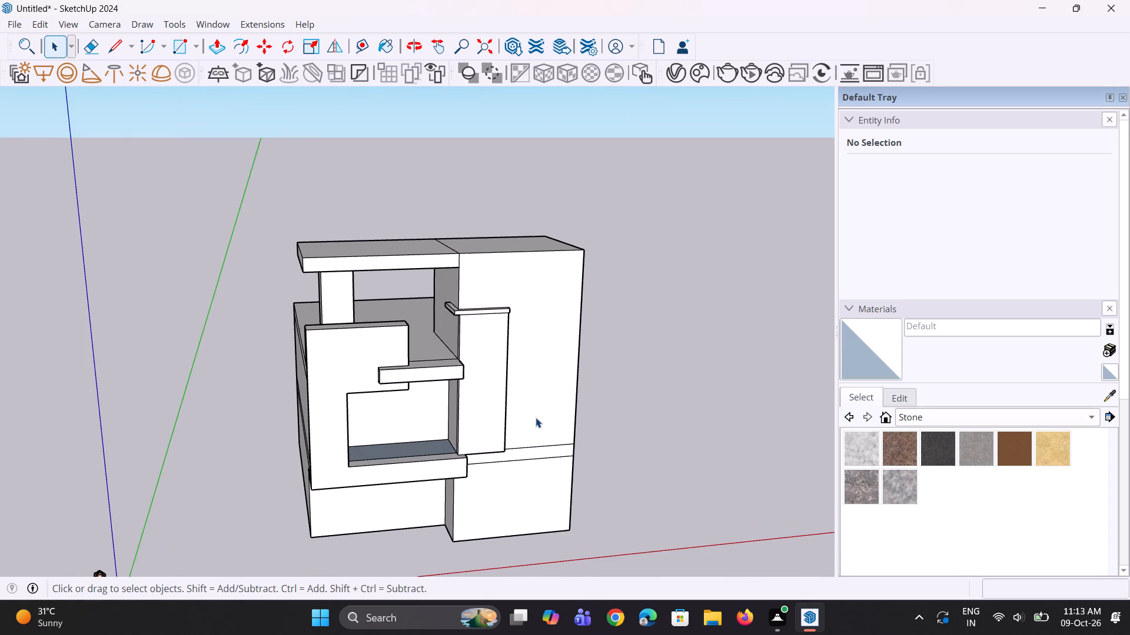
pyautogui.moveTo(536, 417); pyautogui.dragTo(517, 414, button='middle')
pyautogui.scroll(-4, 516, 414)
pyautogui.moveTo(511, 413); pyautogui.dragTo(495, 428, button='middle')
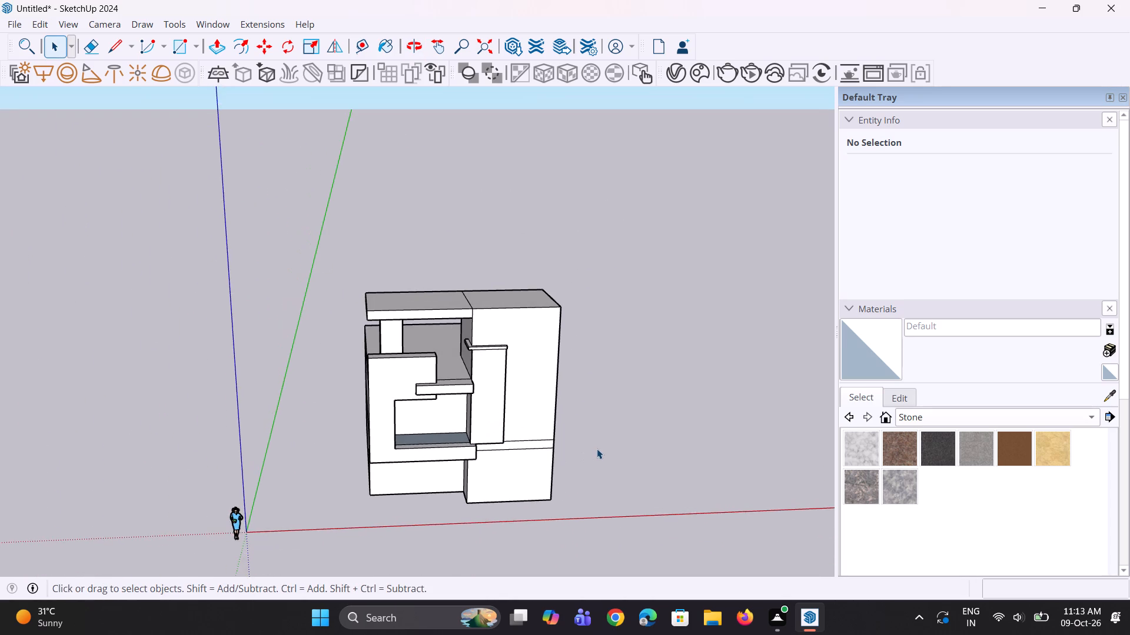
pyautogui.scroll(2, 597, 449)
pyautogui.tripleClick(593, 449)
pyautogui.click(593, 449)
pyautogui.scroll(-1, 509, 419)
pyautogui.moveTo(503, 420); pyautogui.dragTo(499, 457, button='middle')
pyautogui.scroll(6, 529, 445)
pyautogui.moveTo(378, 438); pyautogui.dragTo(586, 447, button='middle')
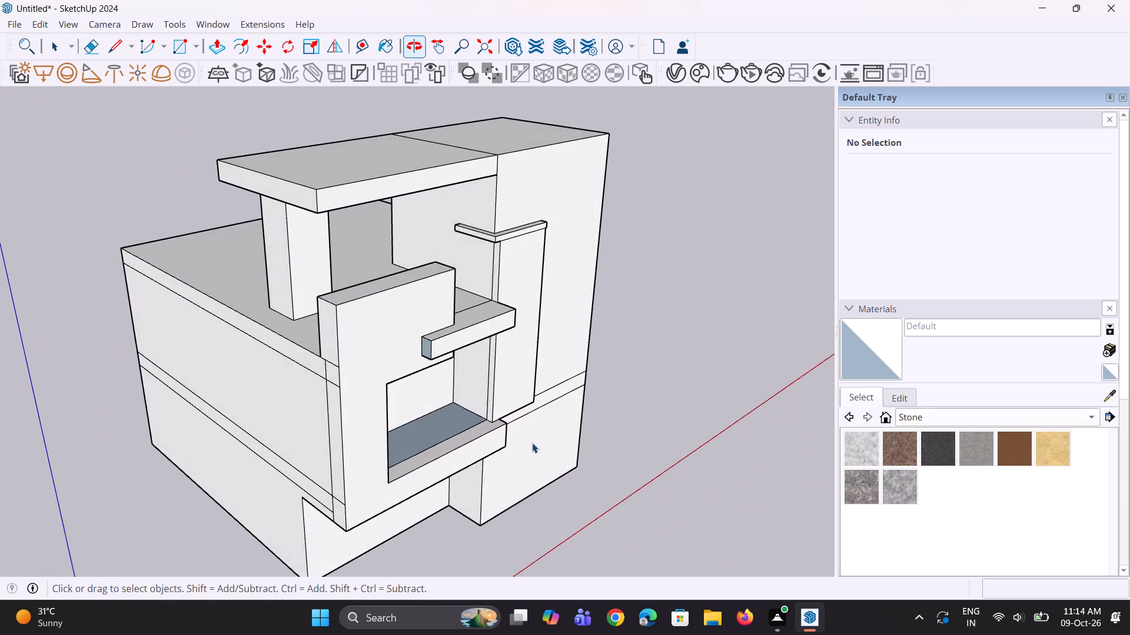
# Examine the front facade, including the frame opening, ledge, tall panel and the plain wall beside it.
pyautogui.scroll(2, 447, 441)
pyautogui.moveTo(447, 441); pyautogui.dragTo(88, 406, button='middle')
pyautogui.scroll(3, 317, 414)
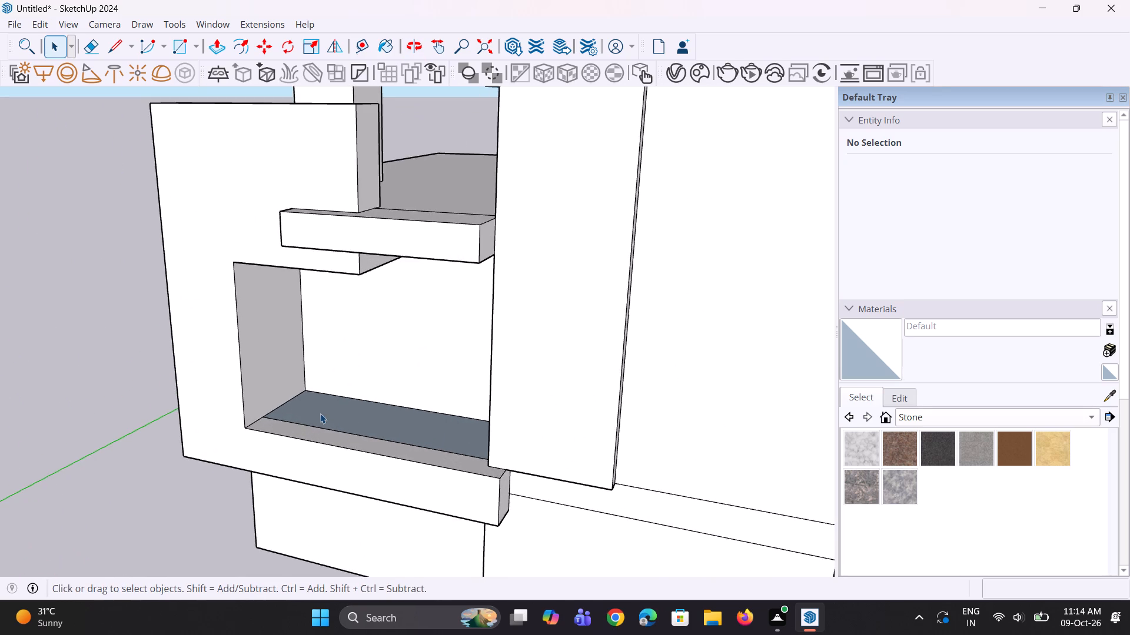
pyautogui.scroll(-4, 321, 413)
pyautogui.moveTo(328, 413); pyautogui.dragTo(403, 407, button='middle')
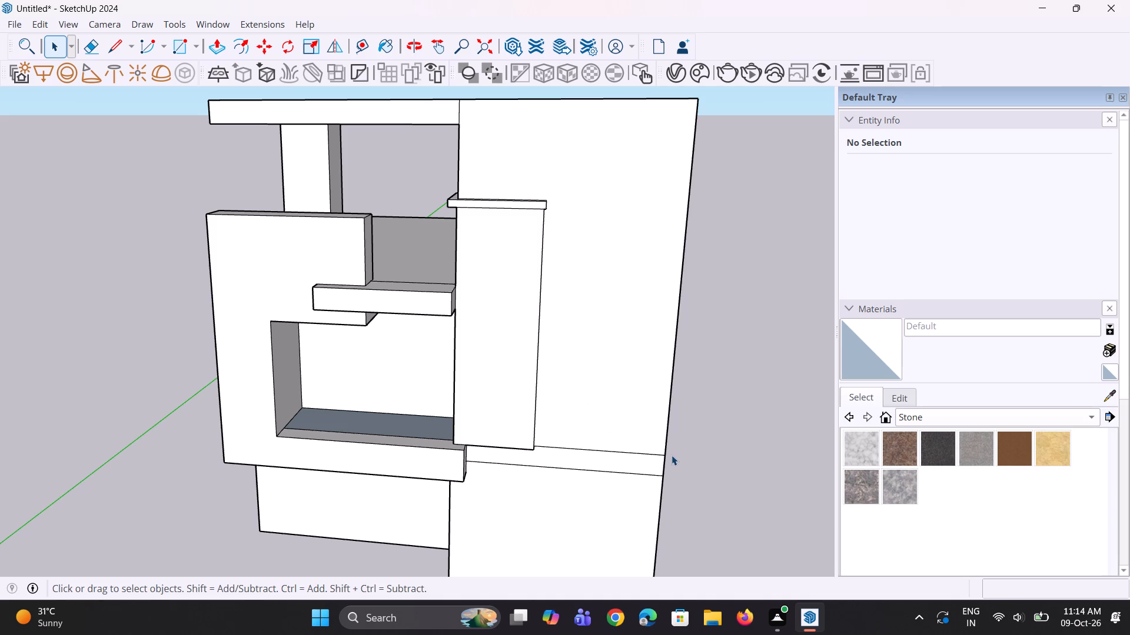
pyautogui.scroll(-6, 560, 410)
pyautogui.moveTo(563, 407); pyautogui.dragTo(582, 375, button='middle')
pyautogui.scroll(1, 604, 346)
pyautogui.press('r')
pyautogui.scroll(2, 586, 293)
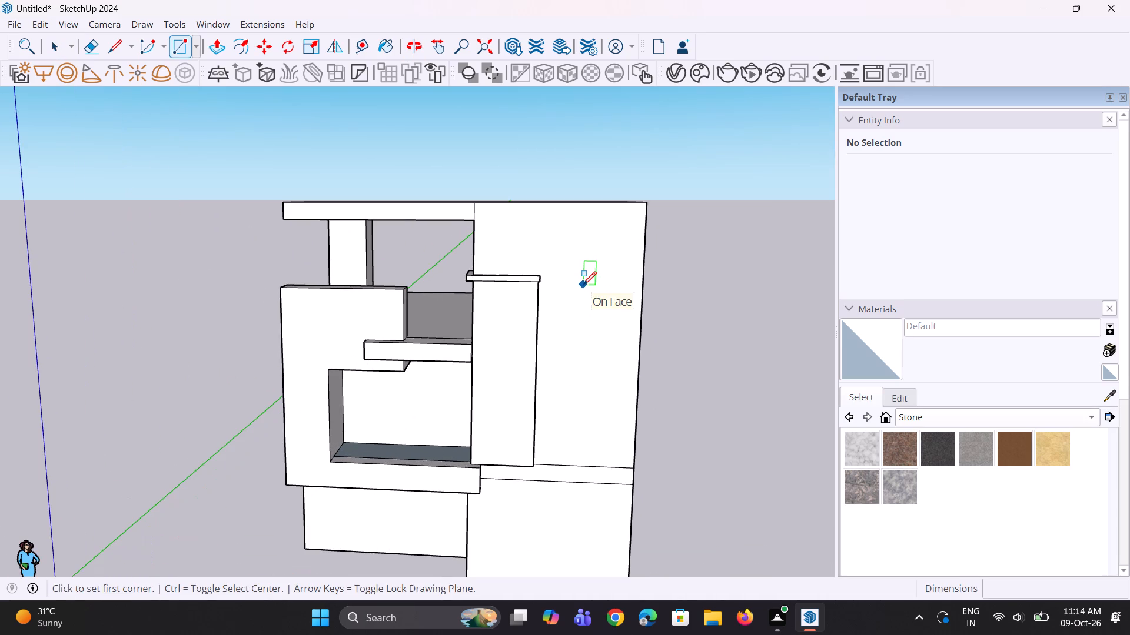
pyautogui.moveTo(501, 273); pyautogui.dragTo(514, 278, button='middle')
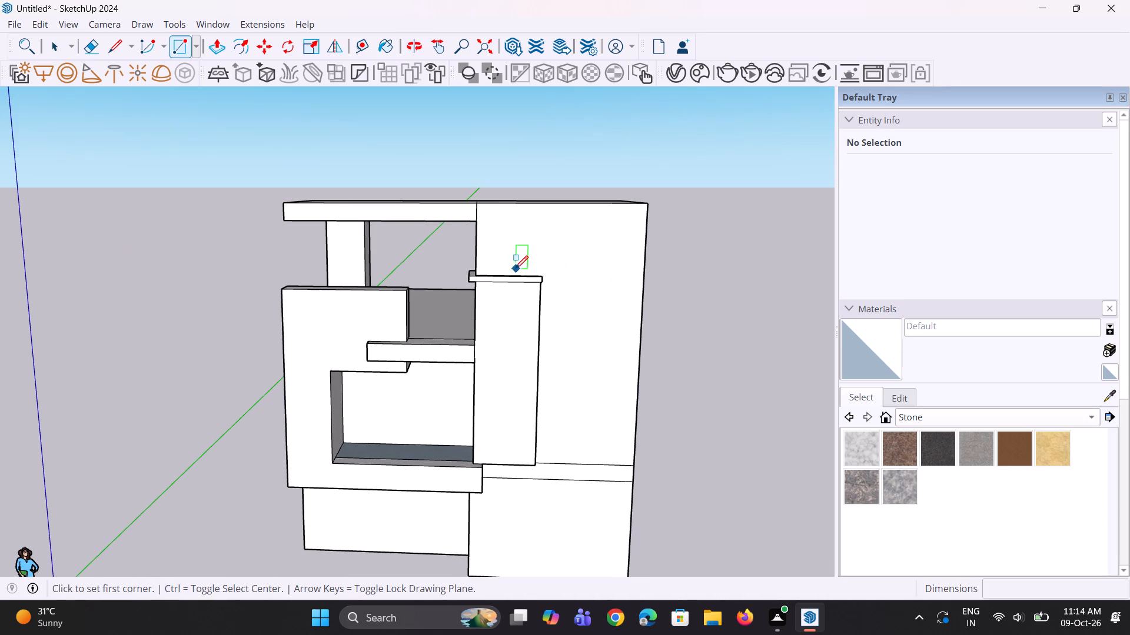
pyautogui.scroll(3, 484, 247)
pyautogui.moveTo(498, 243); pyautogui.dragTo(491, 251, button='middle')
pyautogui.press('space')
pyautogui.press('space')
# Pull the rooftop canopy's front face forward about 1' 2 5/16".
pyautogui.moveTo(556, 259); pyautogui.dragTo(461, 280, button='middle')
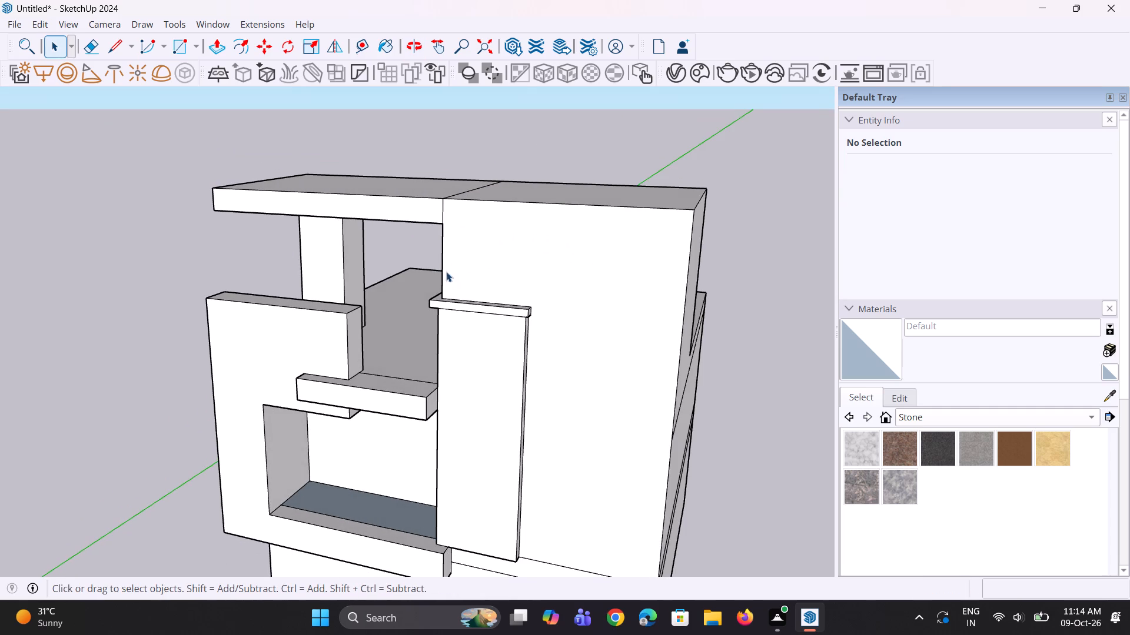
pyautogui.press('p')
pyautogui.click(419, 213)
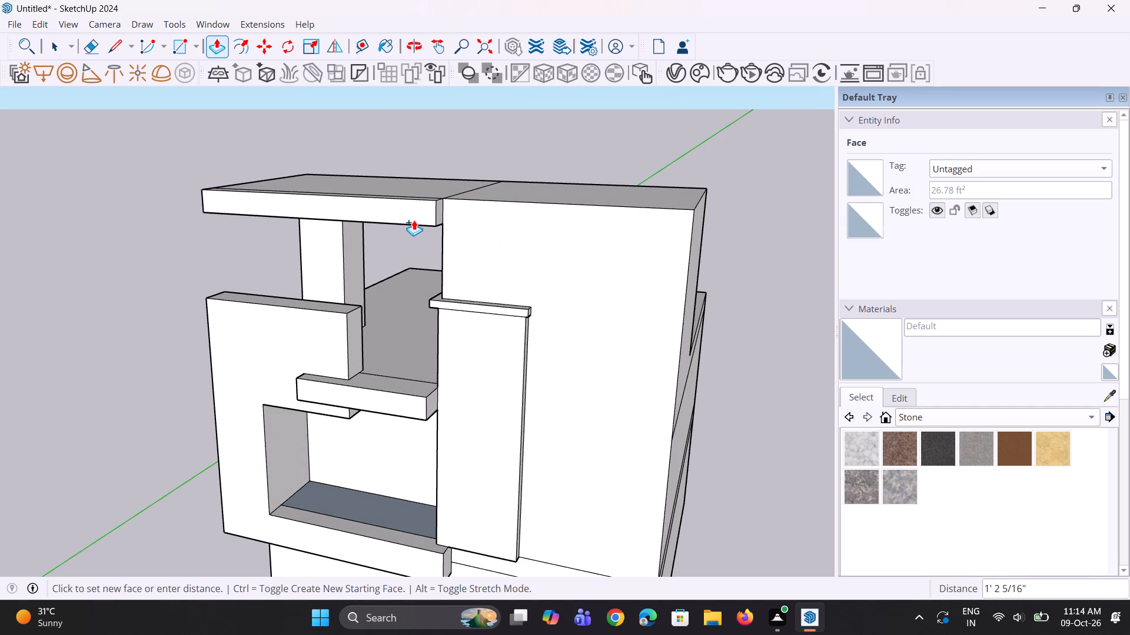
pyautogui.click(414, 220)
# Extend the end of the canopy's projecting front strip about 14' 8 5/16" across the upper wall to its far edge.
pyautogui.moveTo(432, 225); pyautogui.dragTo(425, 271, button='middle')
pyautogui.scroll(2, 435, 249)
pyautogui.click(438, 238)
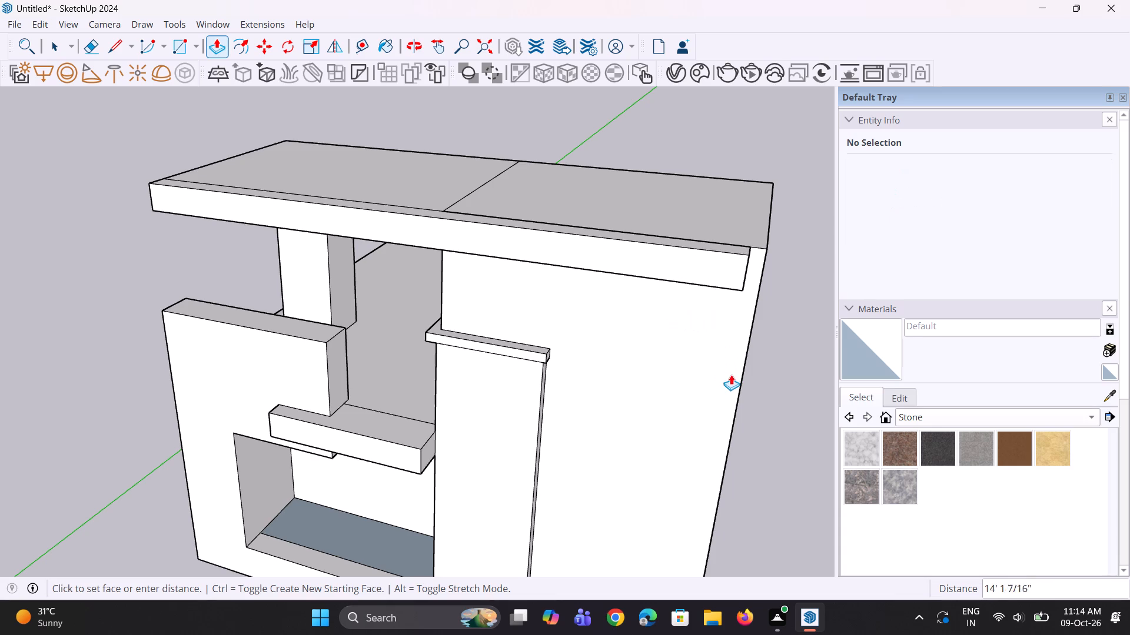
pyautogui.click(739, 390)
# Copy the short end edge on the projecting strip's underside inward, marking off a small face at the wall's outer corner.
pyautogui.moveTo(680, 387); pyautogui.dragTo(675, 105, button='middle')
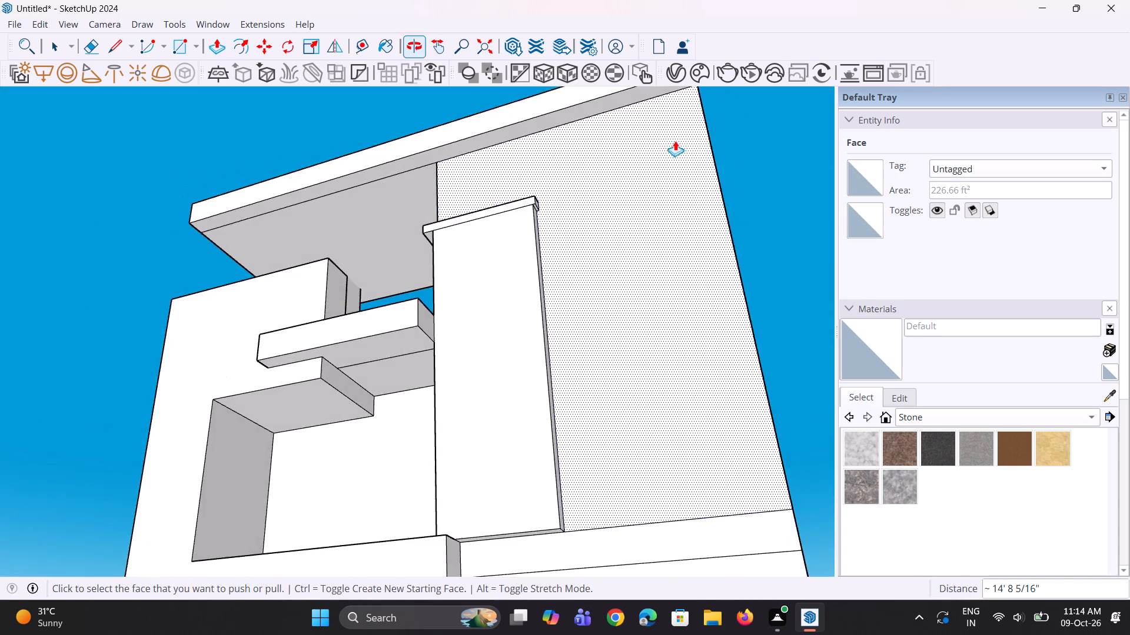
pyautogui.scroll(1, 676, 155)
pyautogui.moveTo(684, 172); pyautogui.dragTo(701, 278, button='middle')
pyautogui.scroll(-6, 702, 285)
pyautogui.moveTo(636, 212); pyautogui.dragTo(640, 125, button='middle')
pyautogui.scroll(8, 640, 143)
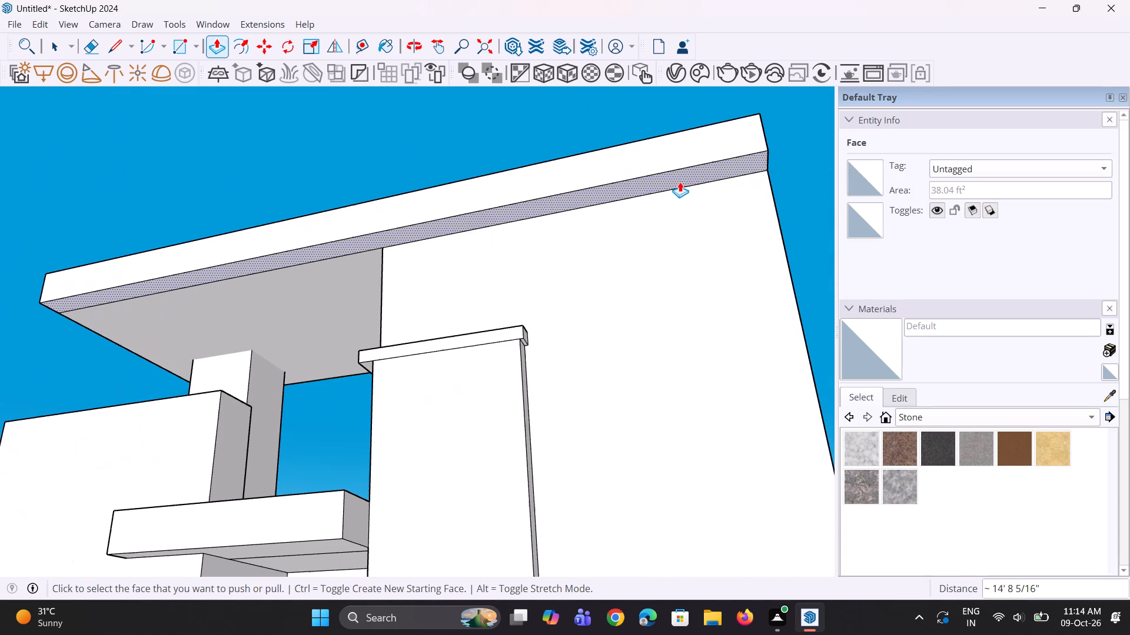
pyautogui.press('m')
pyautogui.press('Escape')
pyautogui.moveTo(691, 217); pyautogui.dragTo(677, 192, button='middle')
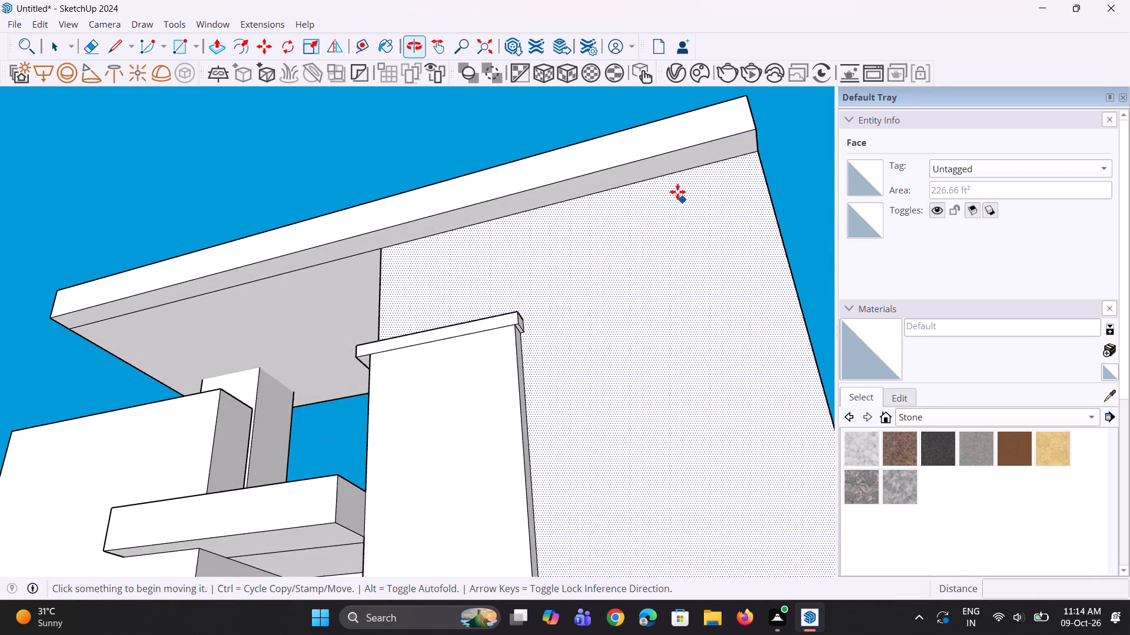
pyautogui.press('space')
pyautogui.press('space')
pyautogui.scroll(3, 740, 148)
pyautogui.click(758, 135)
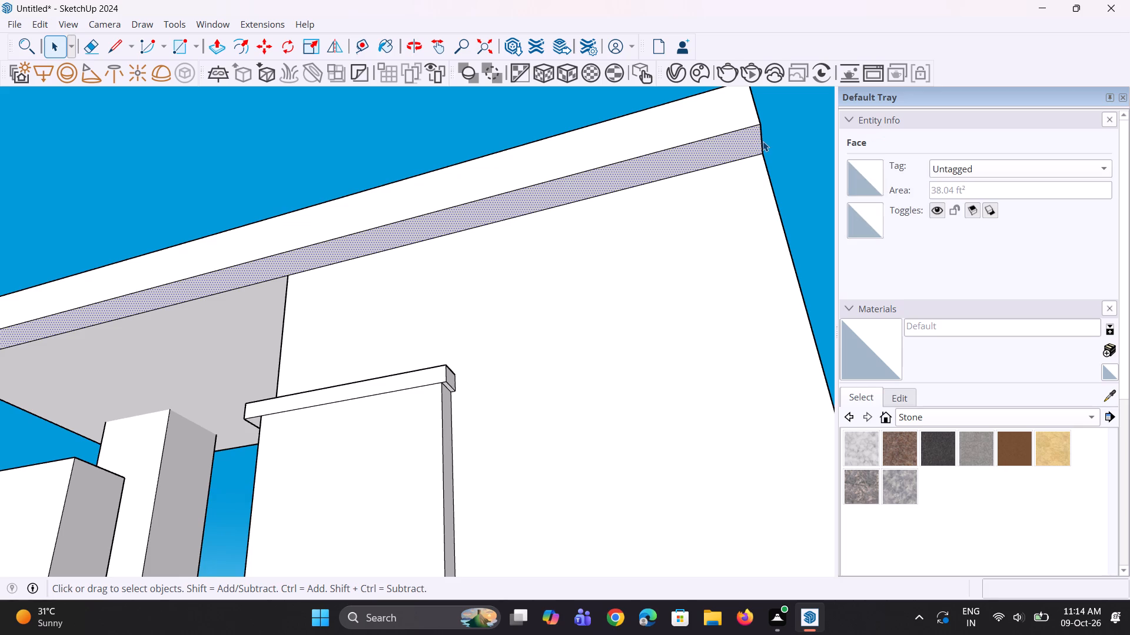
pyautogui.click(762, 141)
pyautogui.scroll(1, 758, 129)
pyautogui.press('m')
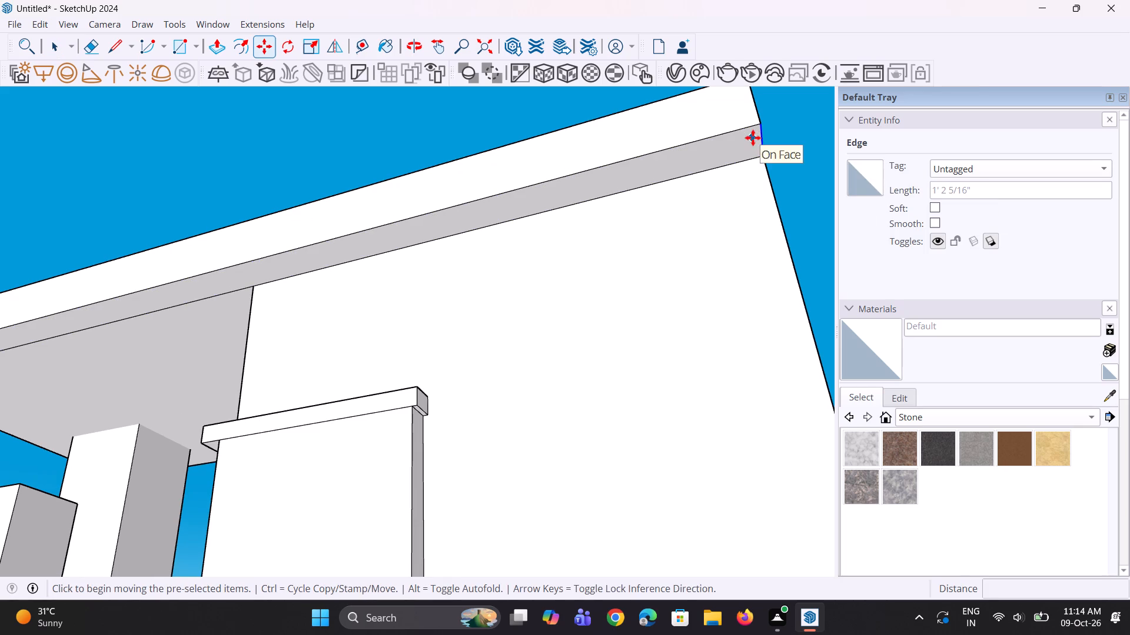
pyautogui.click(760, 127)
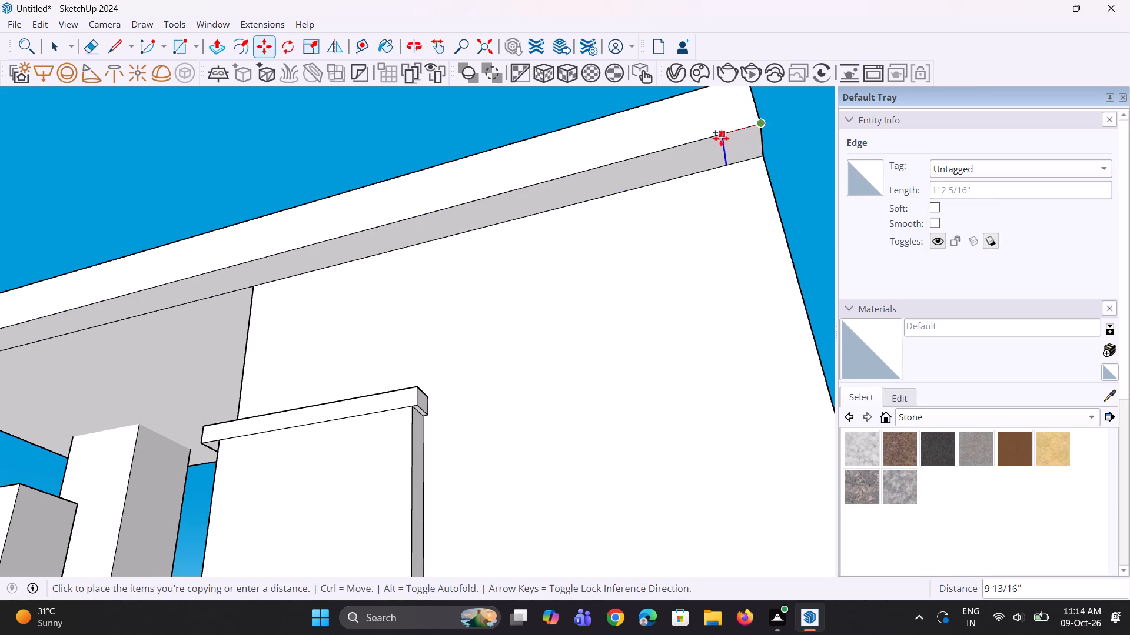
pyautogui.click(710, 141)
# Pull the small corner face down about 22' 1 15/16" to form a vertical strip along the wall's outer edge to the floor band.
pyautogui.scroll(-4, 663, 153)
pyautogui.moveTo(674, 169); pyautogui.dragTo(677, 179, button='middle')
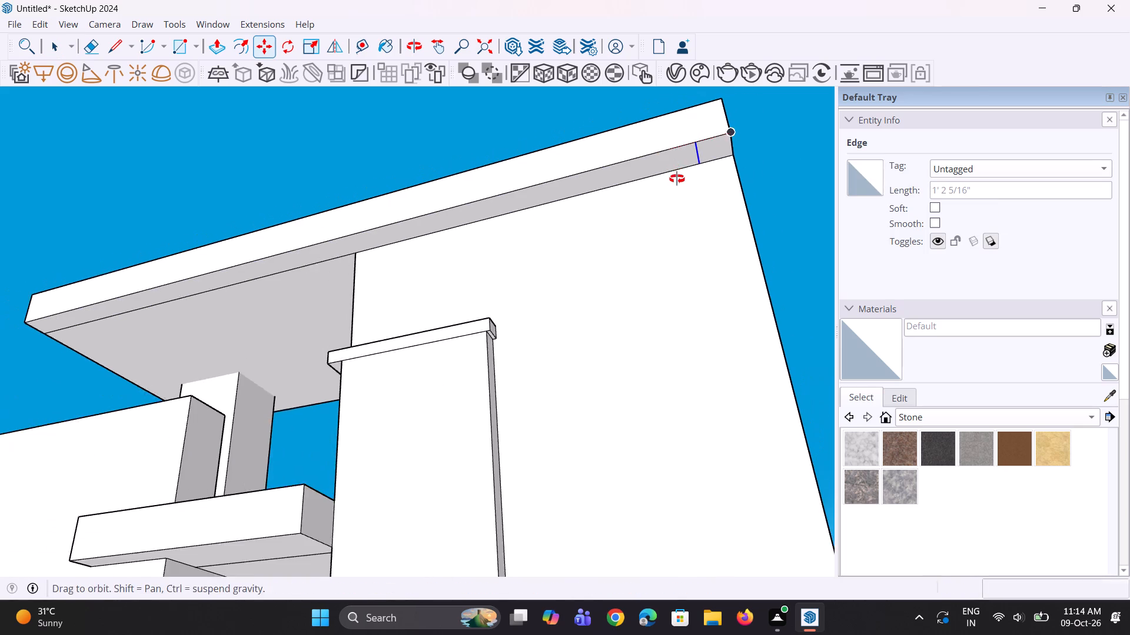
pyautogui.moveTo(677, 179); pyautogui.dragTo(683, 196, button='middle')
pyautogui.press('space')
pyautogui.press('p')
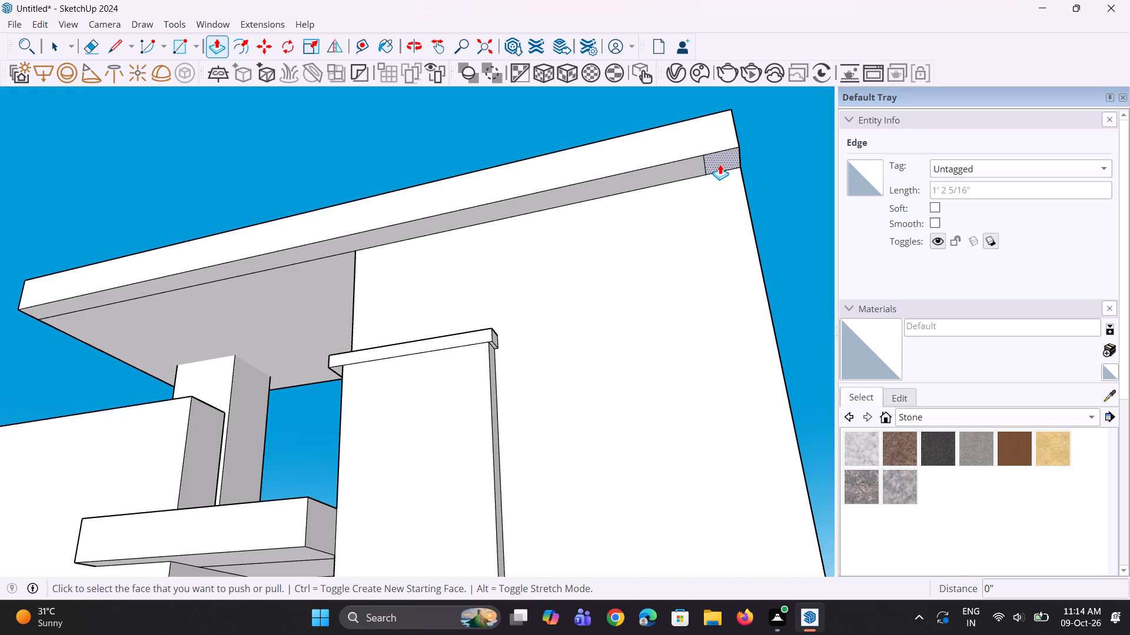
pyautogui.click(720, 164)
pyautogui.scroll(-8, 713, 250)
pyautogui.scroll(-4, 706, 198)
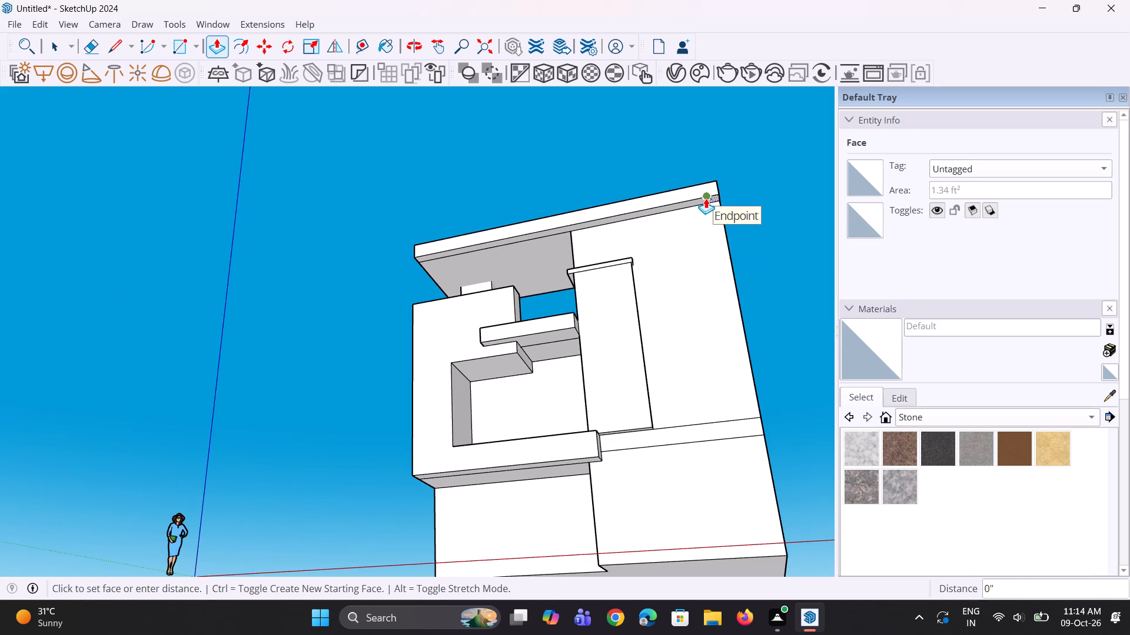
pyautogui.click(728, 442)
# Extend the bottom end of the vertical strip down past the floor band by about 2' 3 3/4".
pyautogui.moveTo(743, 436); pyautogui.dragTo(734, 347, button='middle')
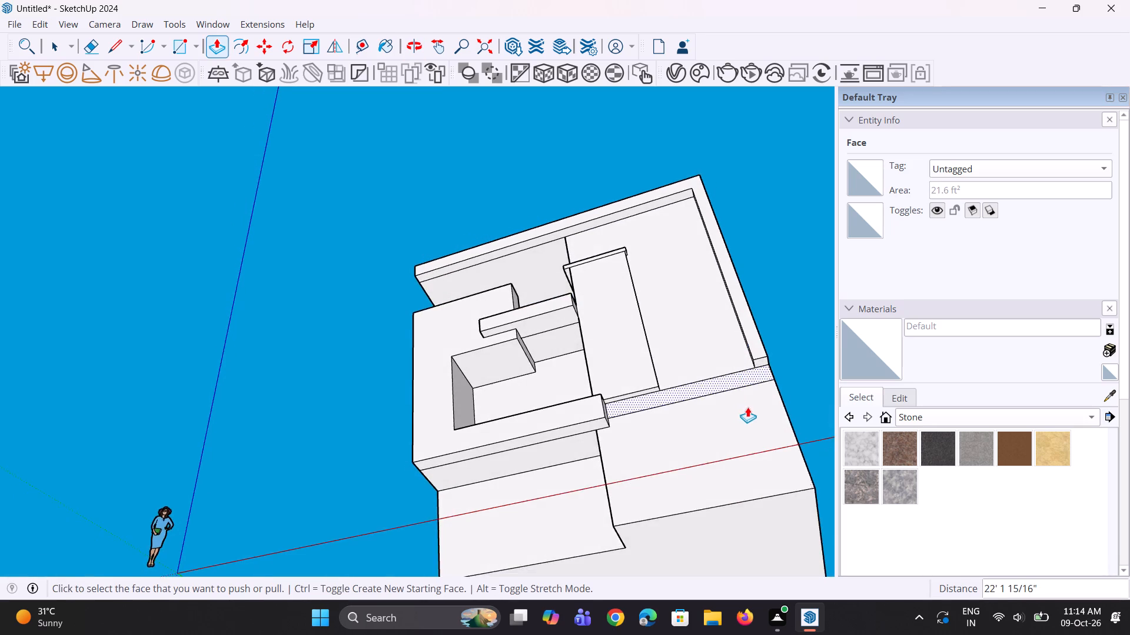
pyautogui.scroll(6, 757, 402)
pyautogui.click(766, 342)
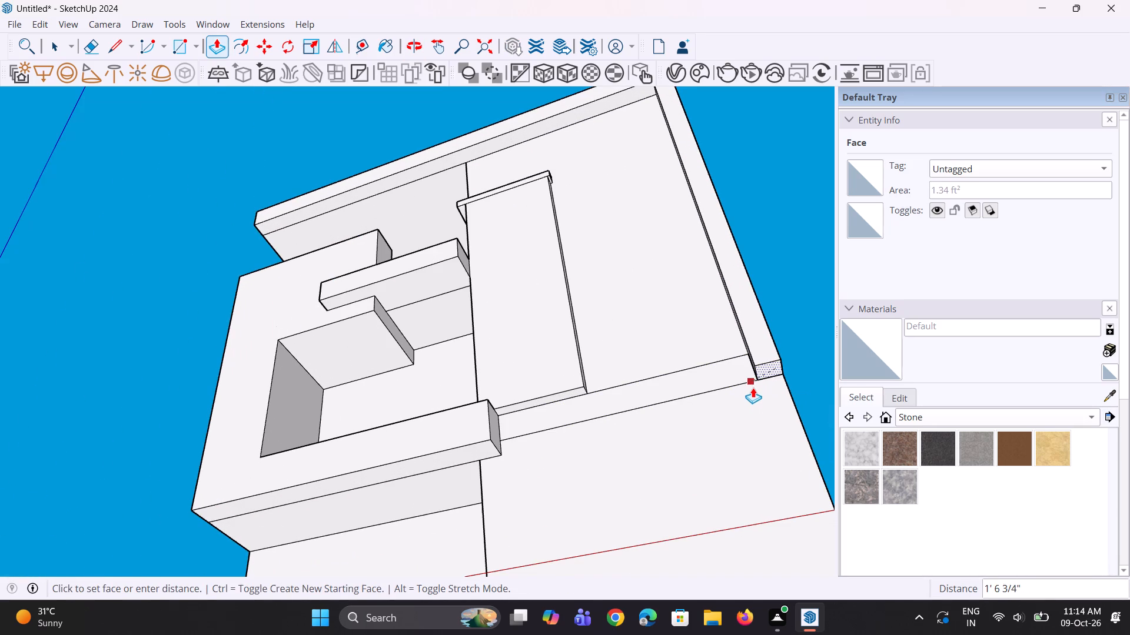
pyautogui.click(753, 389)
# Extend the vertical strip's bottom end a further 2' 9 1/2" down the lower wall.
pyautogui.scroll(-5, 687, 392)
pyautogui.moveTo(573, 356); pyautogui.dragTo(645, 479, button='middle')
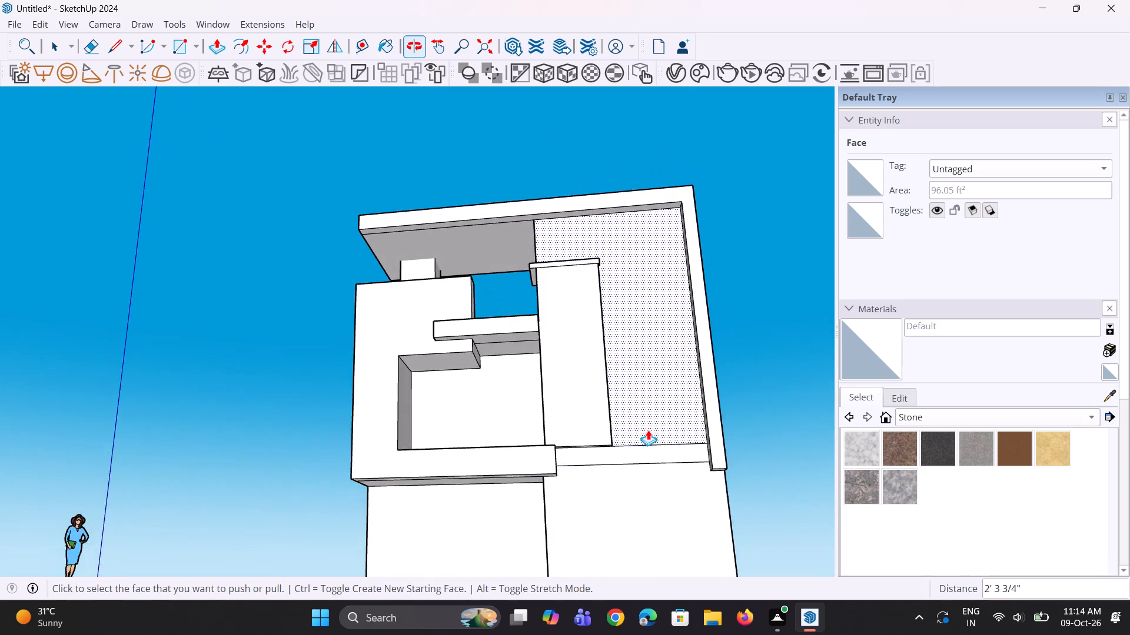
pyautogui.scroll(-6, 647, 423)
pyautogui.moveTo(652, 439); pyautogui.dragTo(684, 551, button='middle')
pyautogui.scroll(8, 672, 456)
pyautogui.moveTo(643, 484); pyautogui.dragTo(656, 406, button='middle')
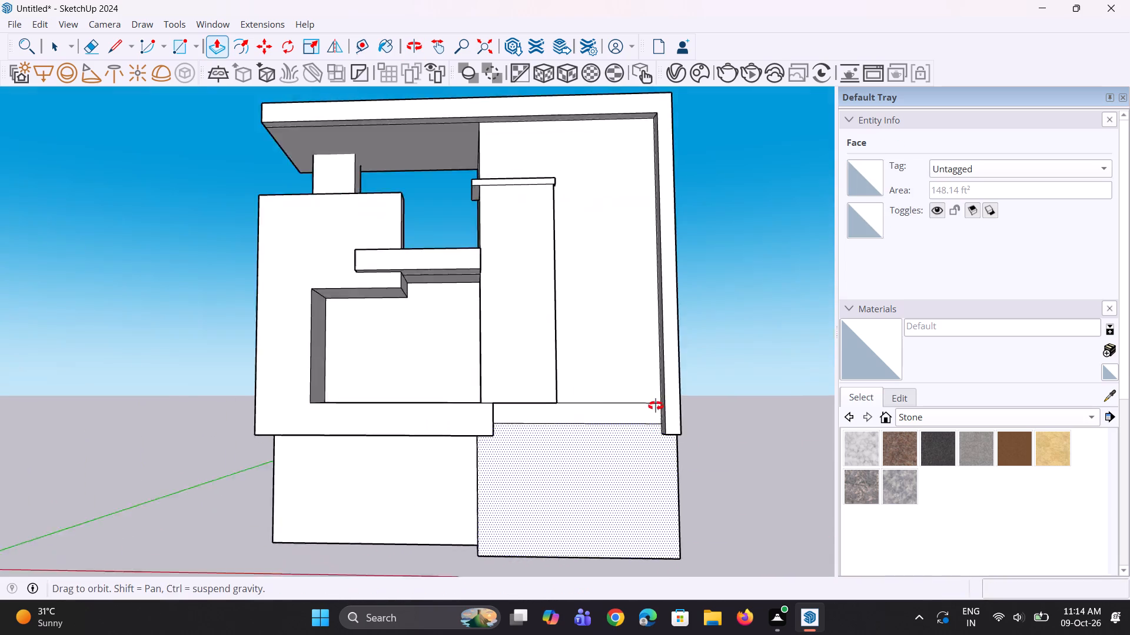
pyautogui.moveTo(656, 406); pyautogui.dragTo(669, 340, button='middle')
pyautogui.scroll(4, 656, 452)
pyautogui.click(695, 386)
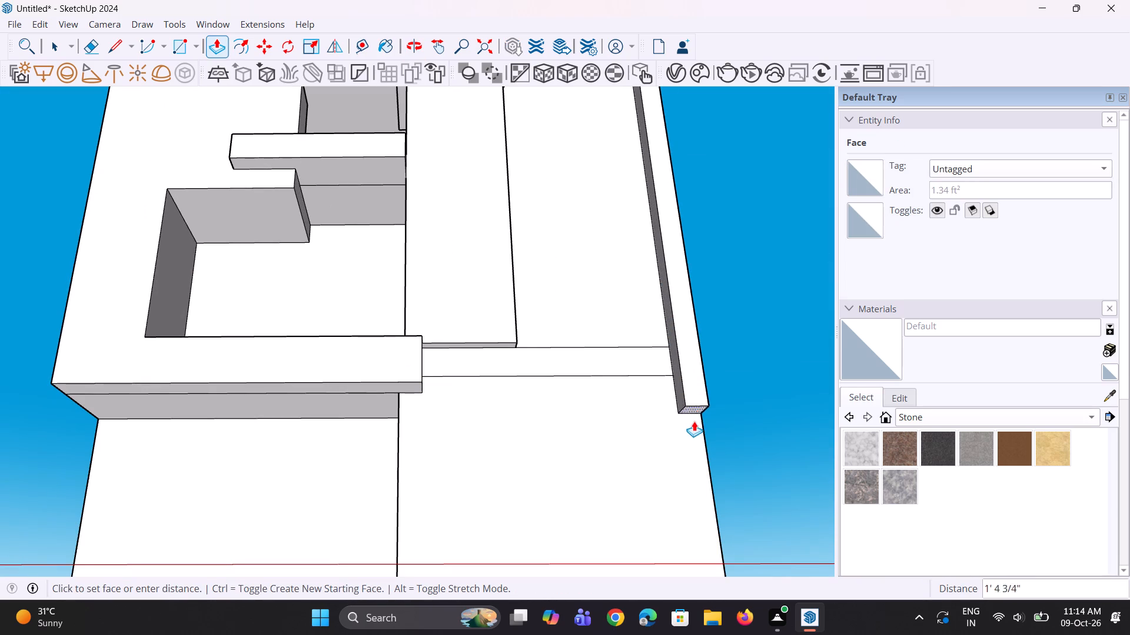
pyautogui.click(692, 442)
# Examine the whole front facade and the lower end of the vertical strip against the lower wall.
pyautogui.scroll(-6, 590, 419)
pyautogui.moveTo(601, 402); pyautogui.dragTo(628, 522, button='middle')
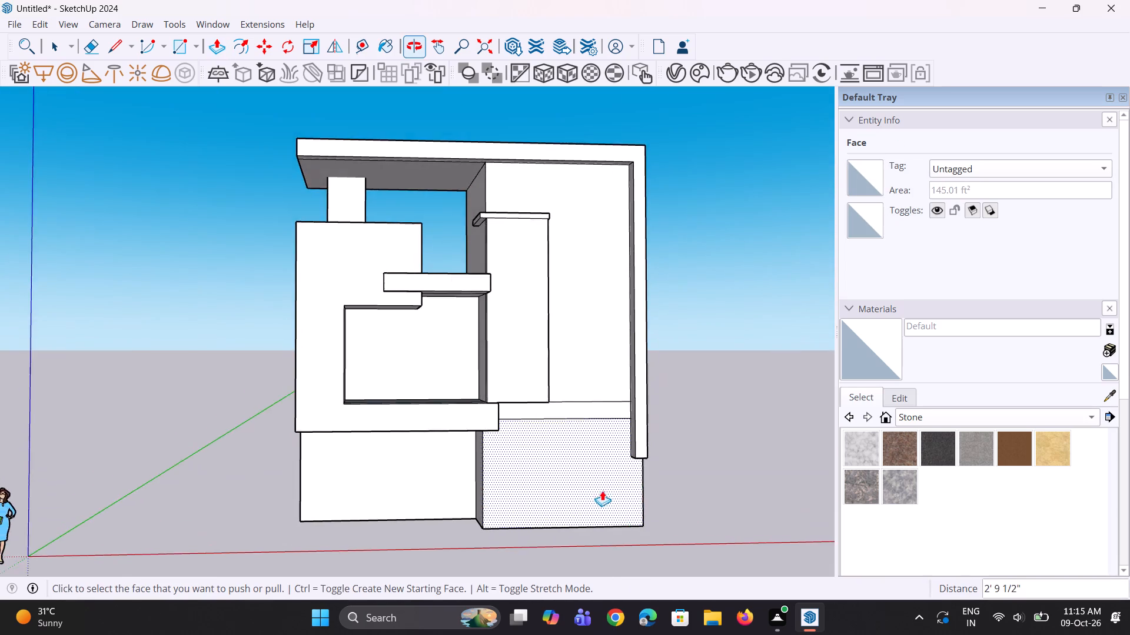
pyautogui.scroll(-5, 601, 487)
pyautogui.moveTo(604, 480); pyautogui.dragTo(609, 503, button='middle')
pyautogui.scroll(3, 630, 469)
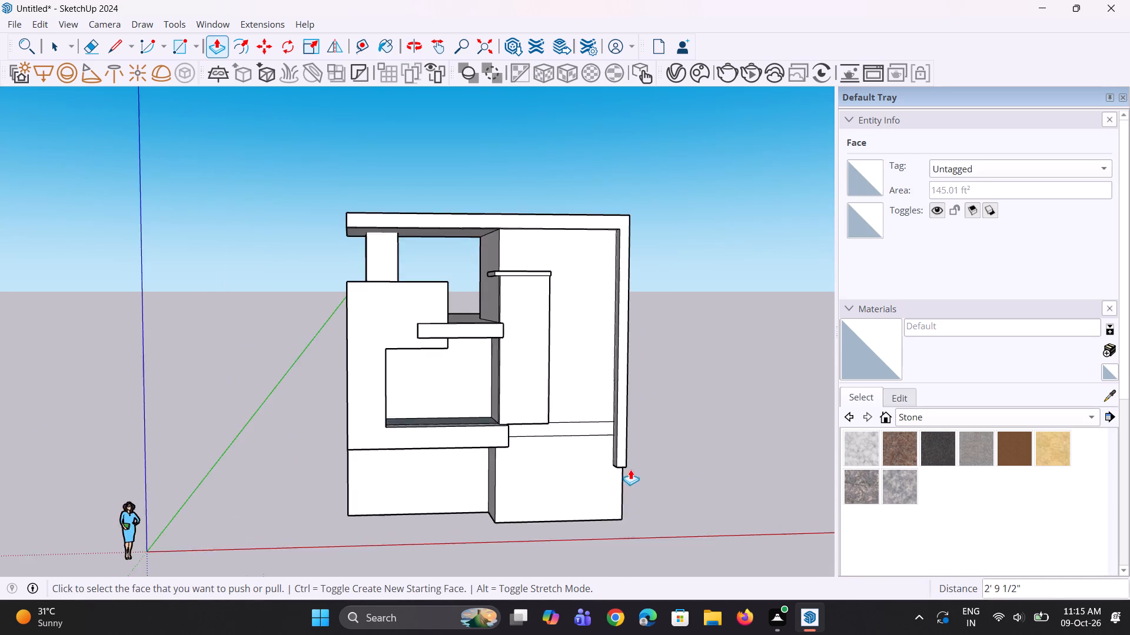
pyautogui.scroll(4, 630, 469)
pyautogui.moveTo(606, 474); pyautogui.dragTo(613, 453, button='middle')
pyautogui.scroll(3, 613, 448)
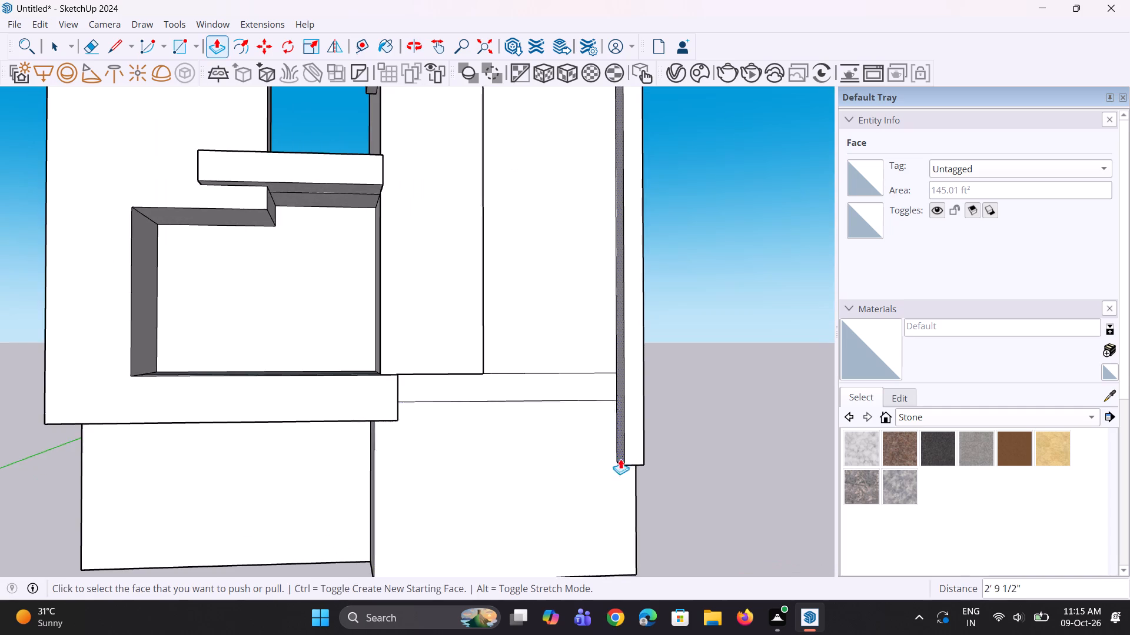
pyautogui.moveTo(620, 459); pyautogui.dragTo(634, 496, button='middle')
pyautogui.moveTo(619, 479); pyautogui.dragTo(609, 514, button='middle')
pyautogui.scroll(-5, 593, 467)
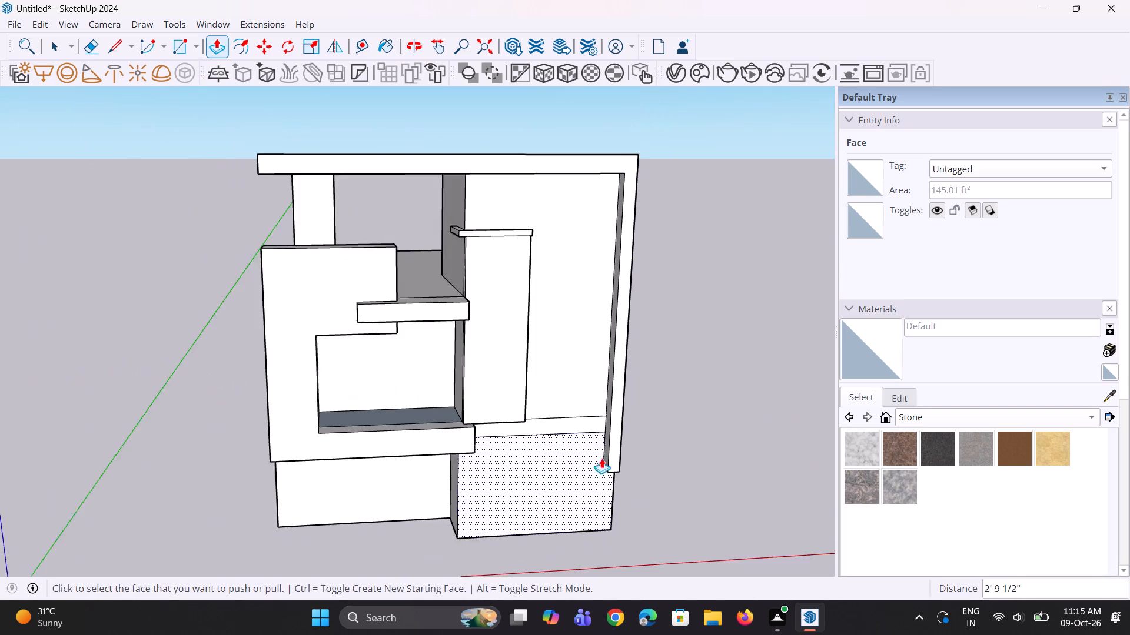
pyautogui.scroll(-5, 601, 458)
pyautogui.moveTo(611, 449); pyautogui.dragTo(566, 446, button='middle')
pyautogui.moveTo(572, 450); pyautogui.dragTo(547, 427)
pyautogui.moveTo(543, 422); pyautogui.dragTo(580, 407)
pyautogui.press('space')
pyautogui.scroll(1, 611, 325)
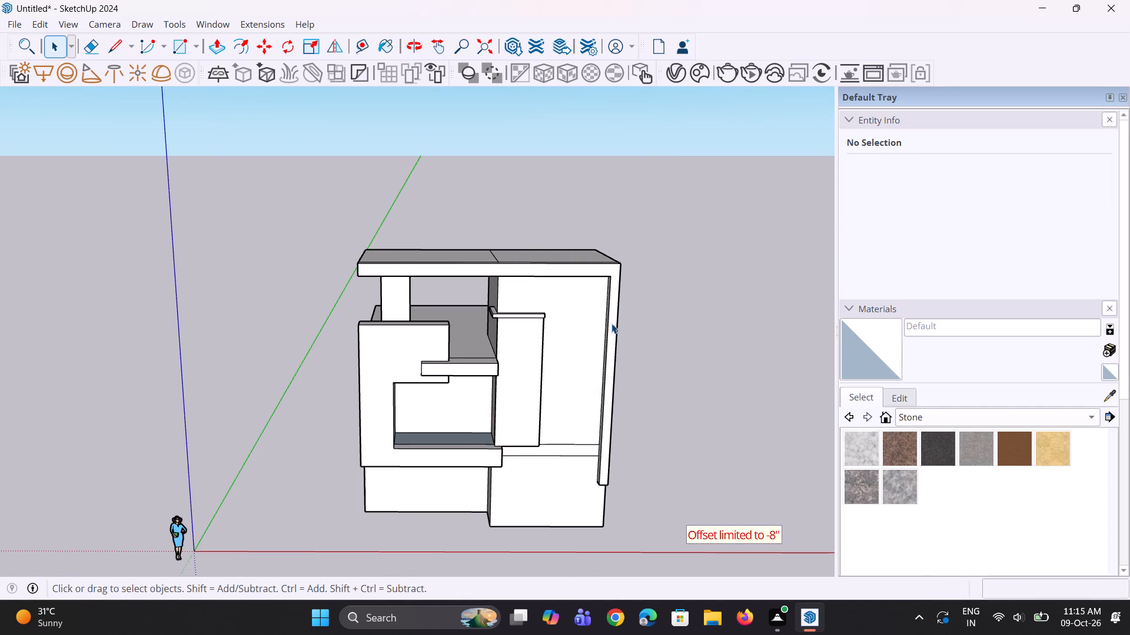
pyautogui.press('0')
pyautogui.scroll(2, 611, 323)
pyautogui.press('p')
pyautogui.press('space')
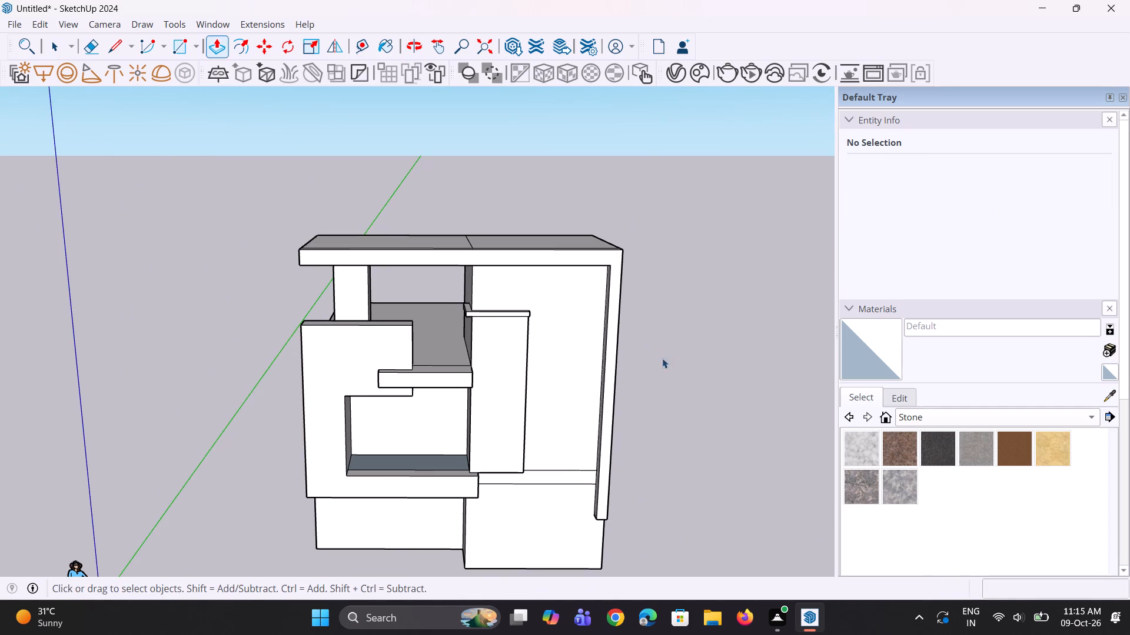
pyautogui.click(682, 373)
# Widen the vertical strip by pulling its inner side face about 4 3/16" toward the tall panel.
pyautogui.press('p')
pyautogui.scroll(4, 630, 352)
pyautogui.moveTo(606, 346); pyautogui.dragTo(639, 347, button='middle')
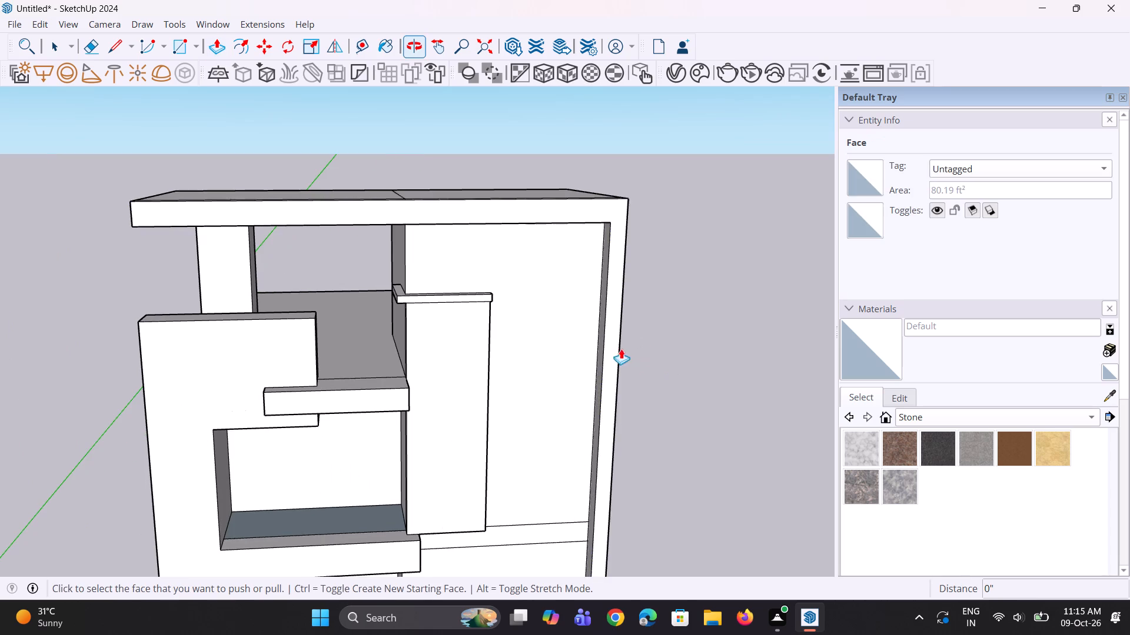
pyautogui.scroll(2, 603, 351)
pyautogui.click(599, 352)
pyautogui.click(593, 355)
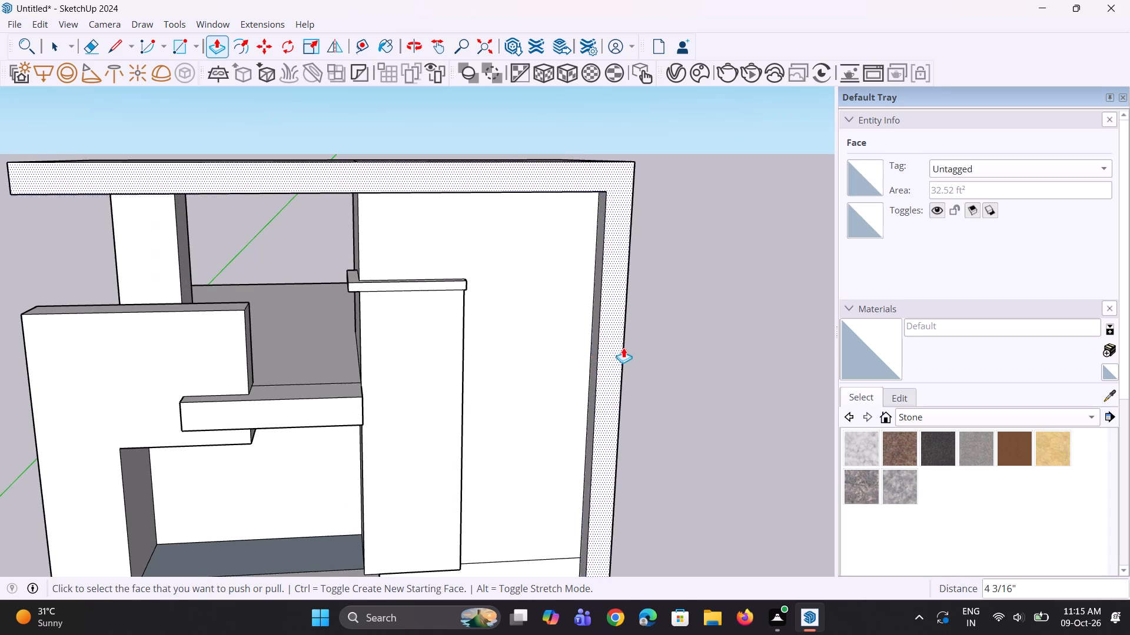
# Thicken the horizontal top strip by pulling its underside down about 5 1/16".
pyautogui.scroll(-4, 627, 342)
pyautogui.moveTo(551, 288); pyautogui.dragTo(508, 137, button='middle')
pyautogui.scroll(3, 537, 220)
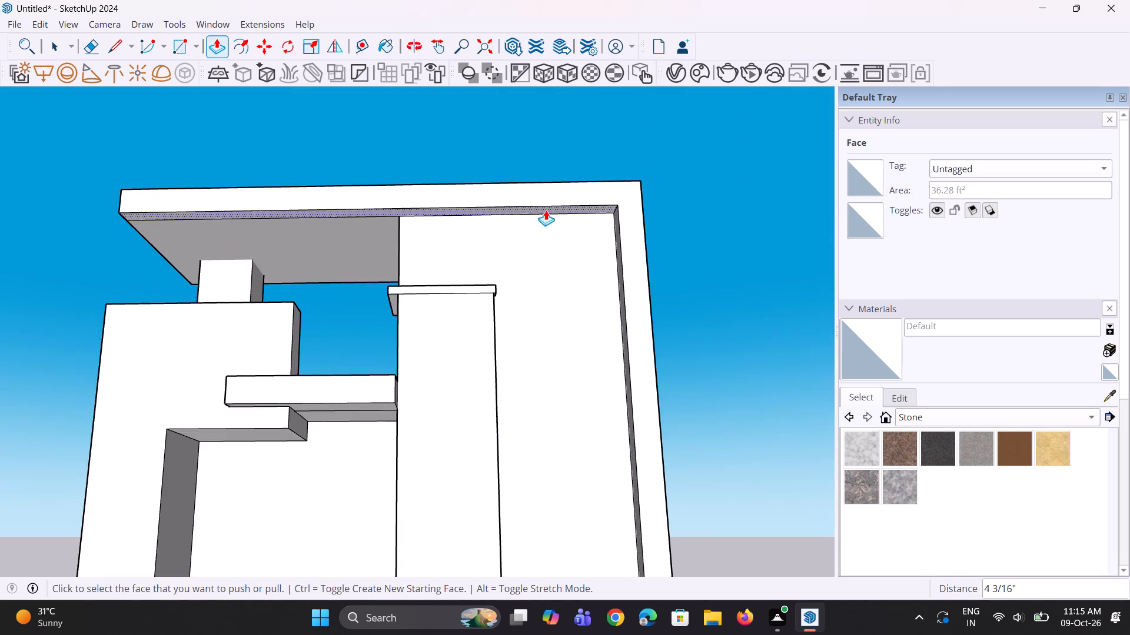
pyautogui.click(546, 210)
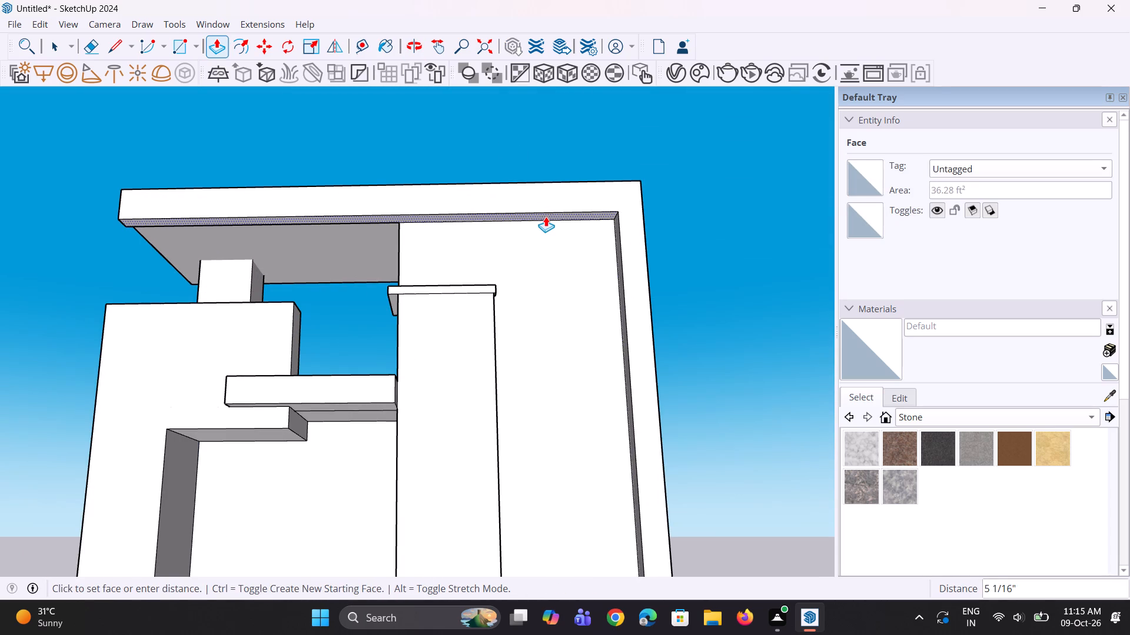
pyautogui.click(546, 216)
pyautogui.scroll(-5, 618, 228)
pyautogui.press('space')
pyautogui.press('space')
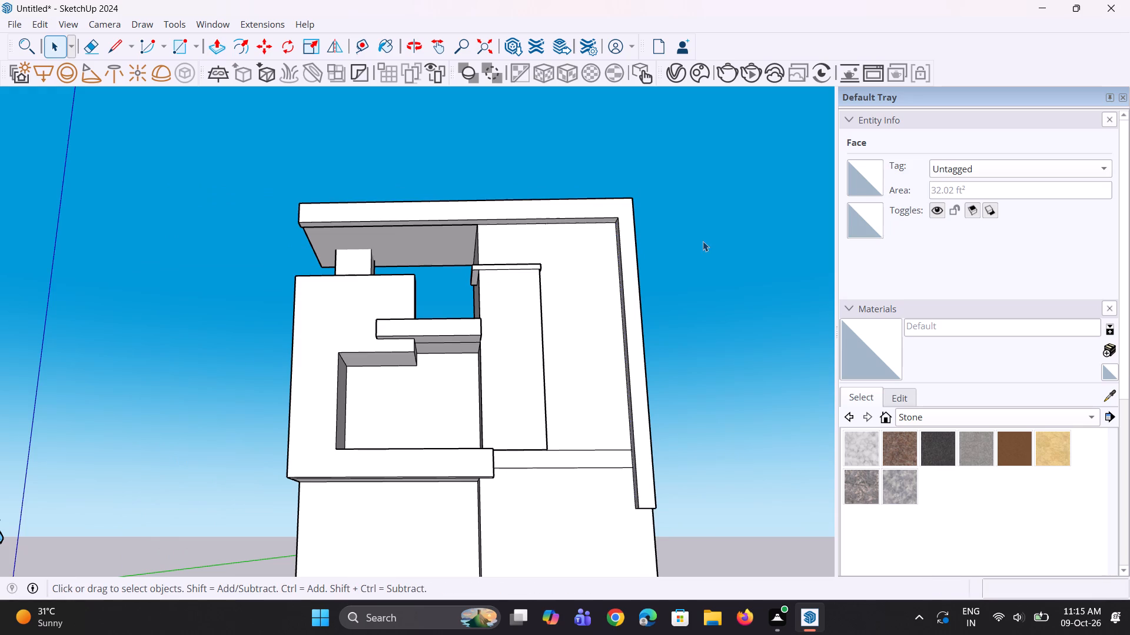
pyautogui.click(706, 243)
# Draw an upright rectangle about 7' 3" by 3' 7" on the upper wall between the tall panel and the vertical strip.
pyautogui.scroll(-4, 699, 245)
pyautogui.moveTo(597, 239); pyautogui.dragTo(581, 389, button='middle')
pyautogui.moveTo(633, 339); pyautogui.dragTo(596, 351, button='middle')
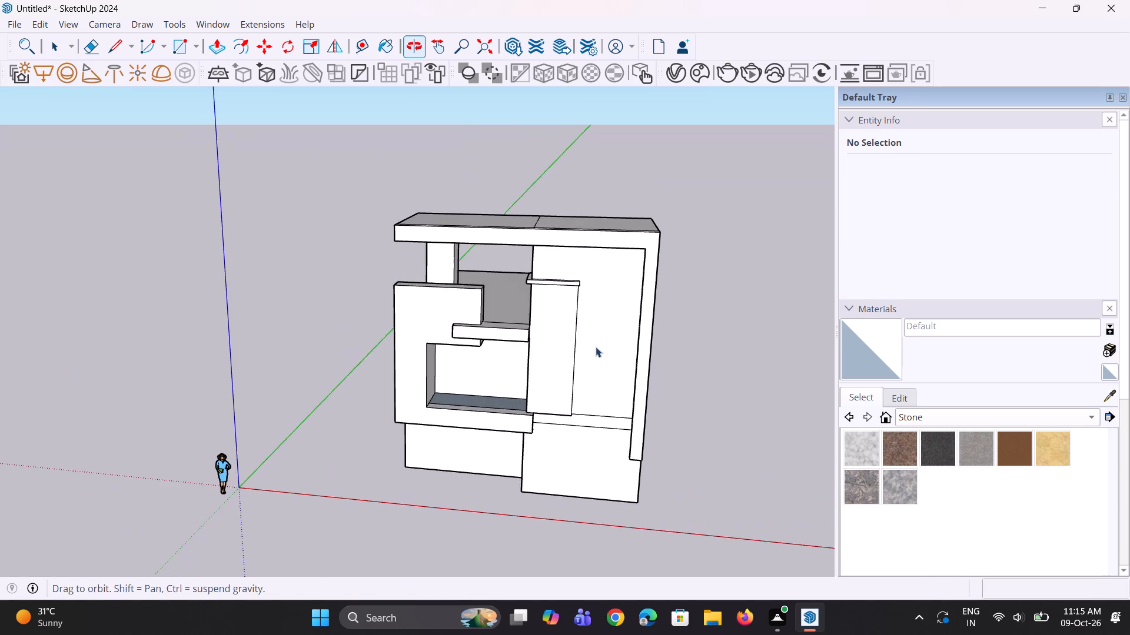
pyautogui.scroll(3, 590, 325)
pyautogui.moveTo(590, 325); pyautogui.dragTo(596, 325, button='middle')
pyautogui.press('r')
pyautogui.scroll(2, 619, 273)
pyautogui.moveTo(624, 282); pyautogui.dragTo(644, 282, button='middle')
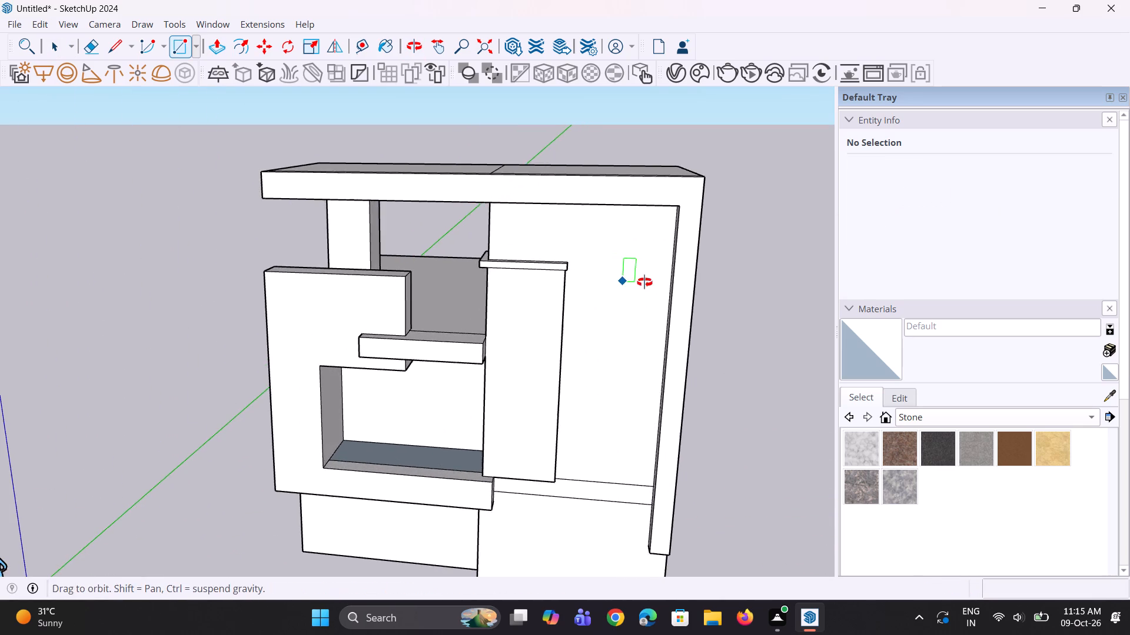
pyautogui.moveTo(644, 282); pyautogui.dragTo(660, 276, button='middle')
pyautogui.click(602, 239)
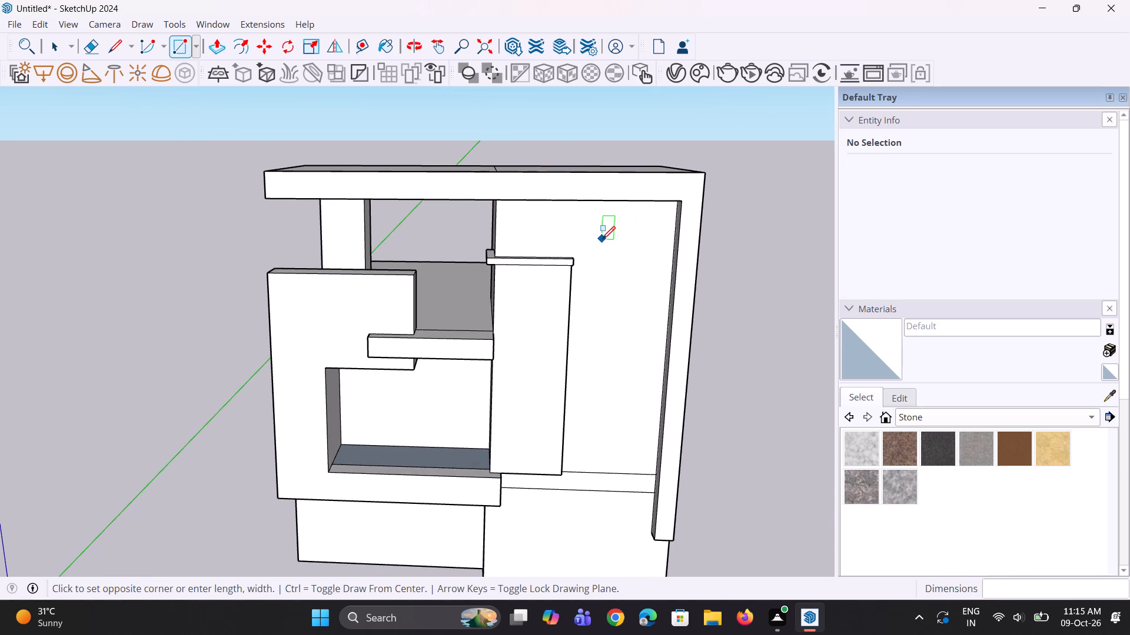
pyautogui.click(644, 335)
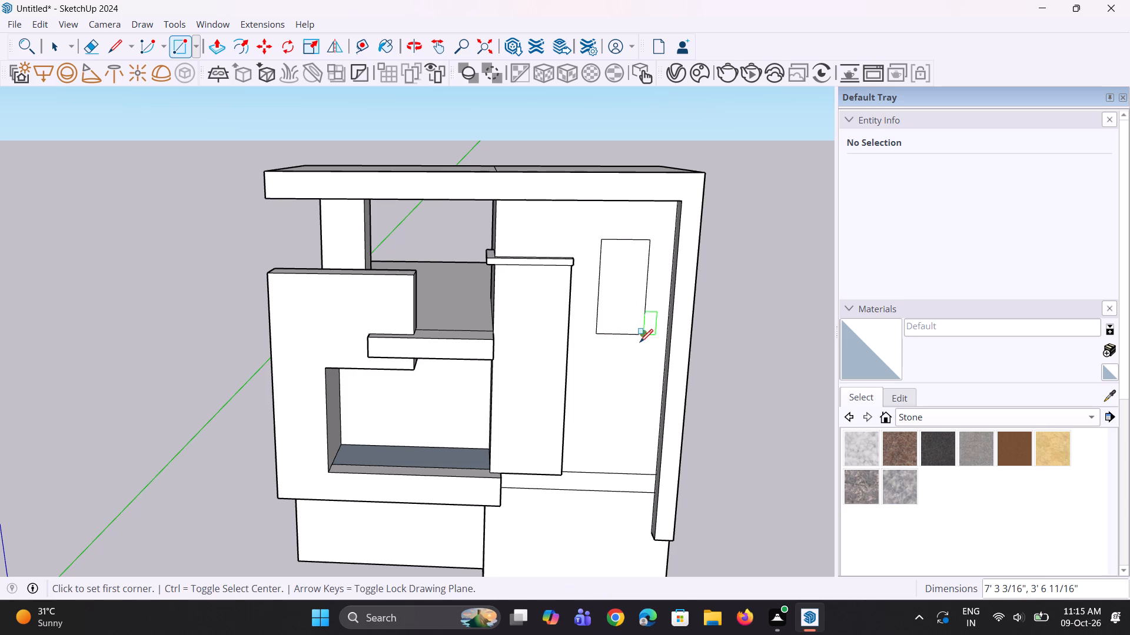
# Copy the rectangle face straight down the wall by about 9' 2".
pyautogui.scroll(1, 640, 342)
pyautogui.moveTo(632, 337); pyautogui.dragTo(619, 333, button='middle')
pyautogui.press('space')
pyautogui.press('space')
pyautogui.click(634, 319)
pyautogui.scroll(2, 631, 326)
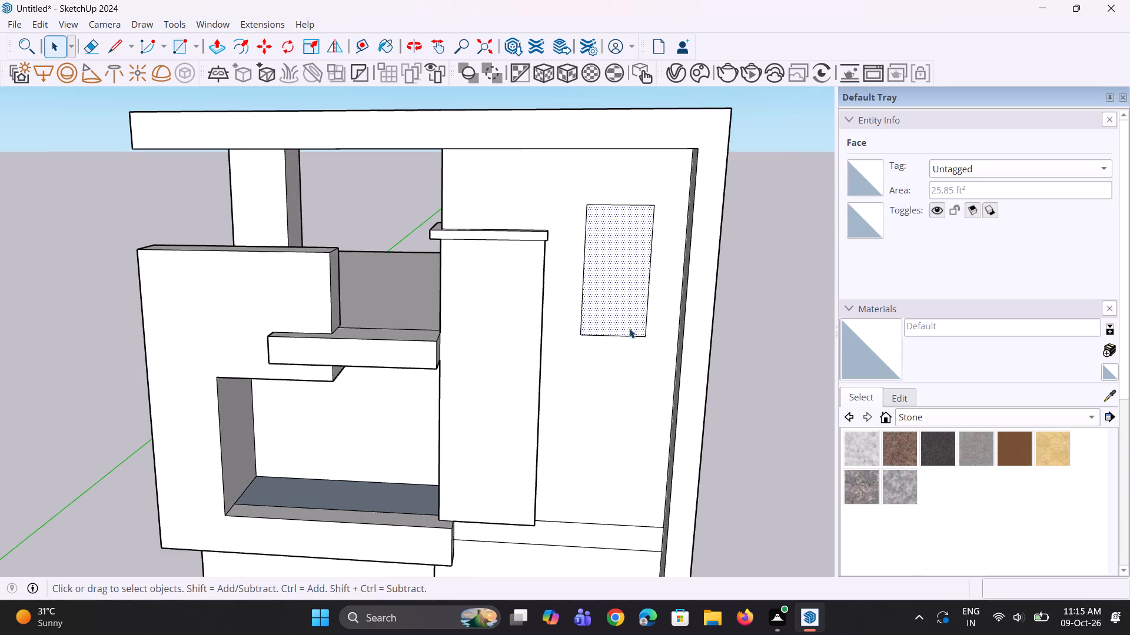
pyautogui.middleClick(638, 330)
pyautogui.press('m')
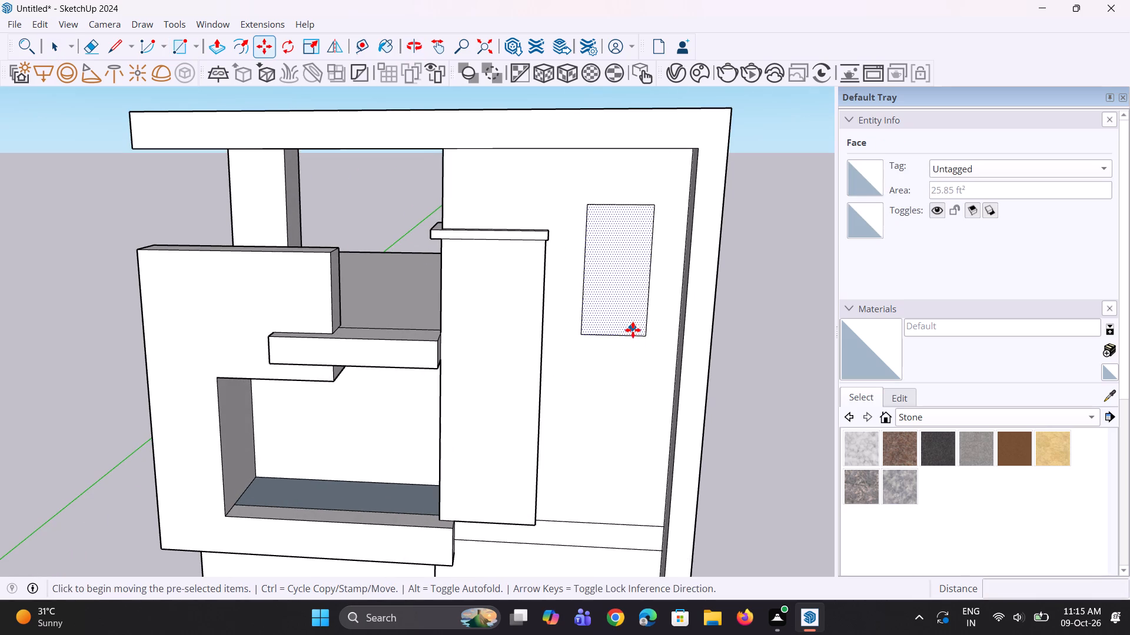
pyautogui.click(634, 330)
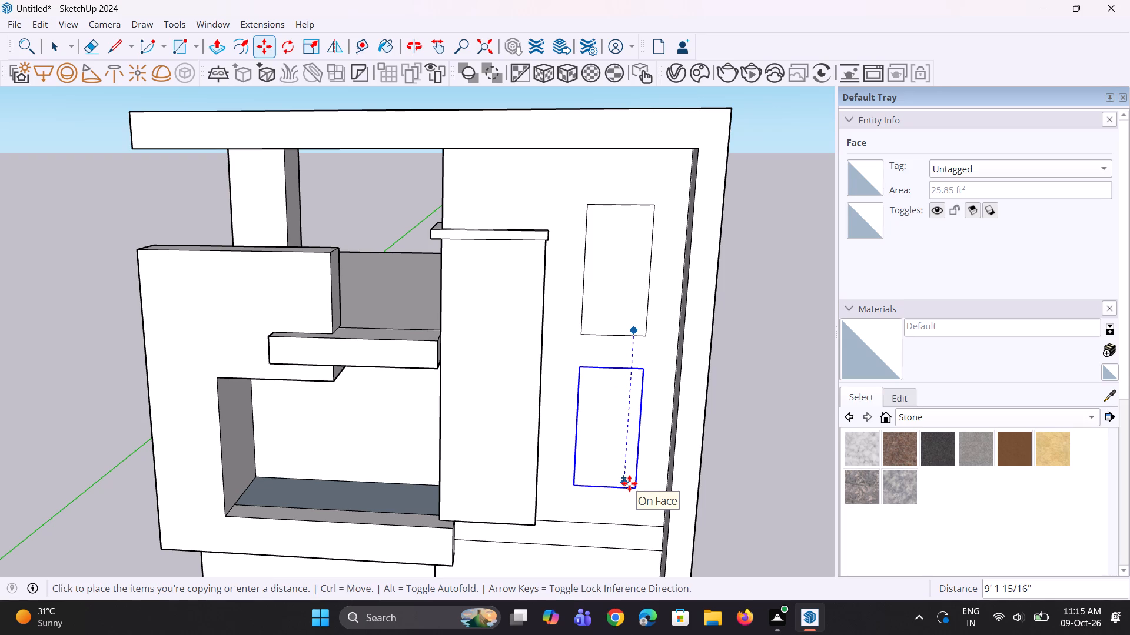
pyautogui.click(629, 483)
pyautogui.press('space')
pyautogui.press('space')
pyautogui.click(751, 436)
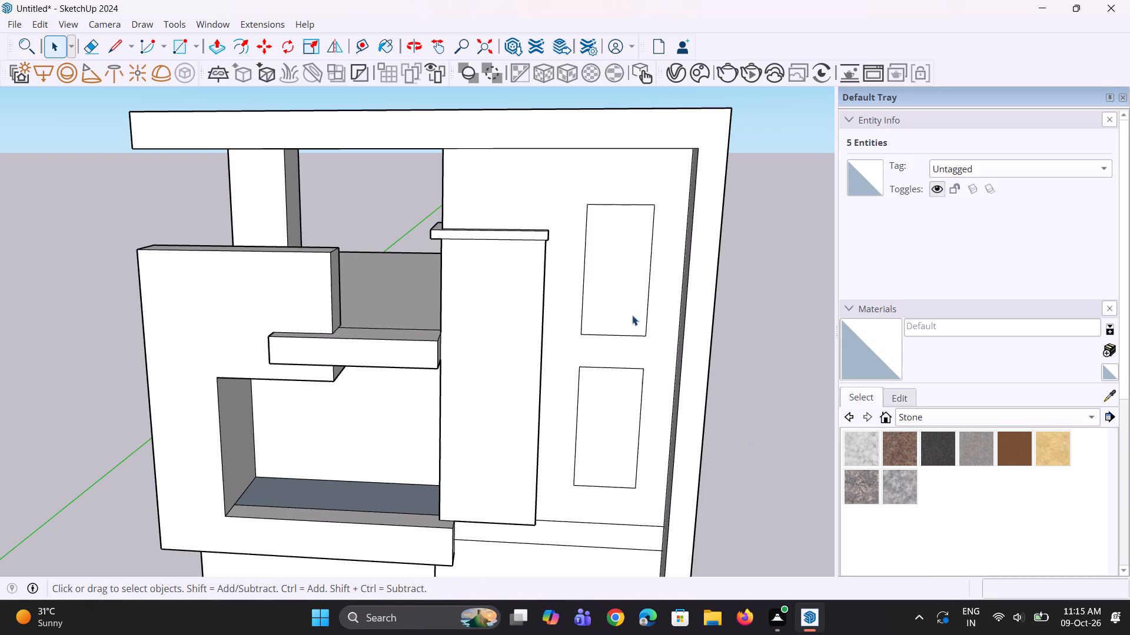
# Move the upper rectangle up the wall by about 11 11/16".
pyautogui.click(620, 297)
pyautogui.press('m')
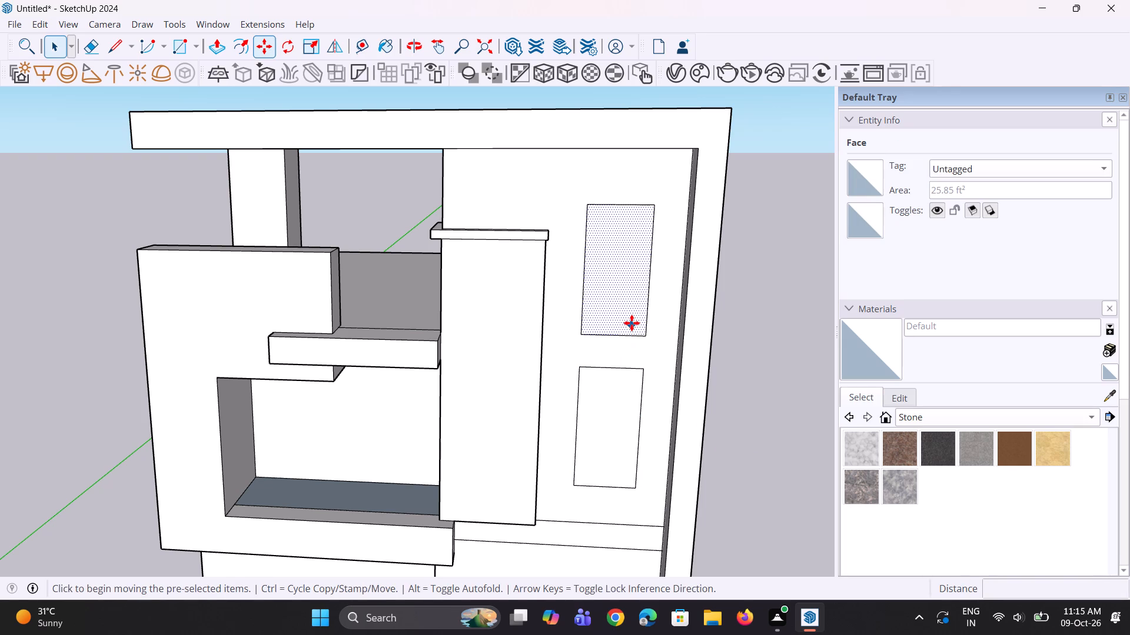
pyautogui.click(632, 322)
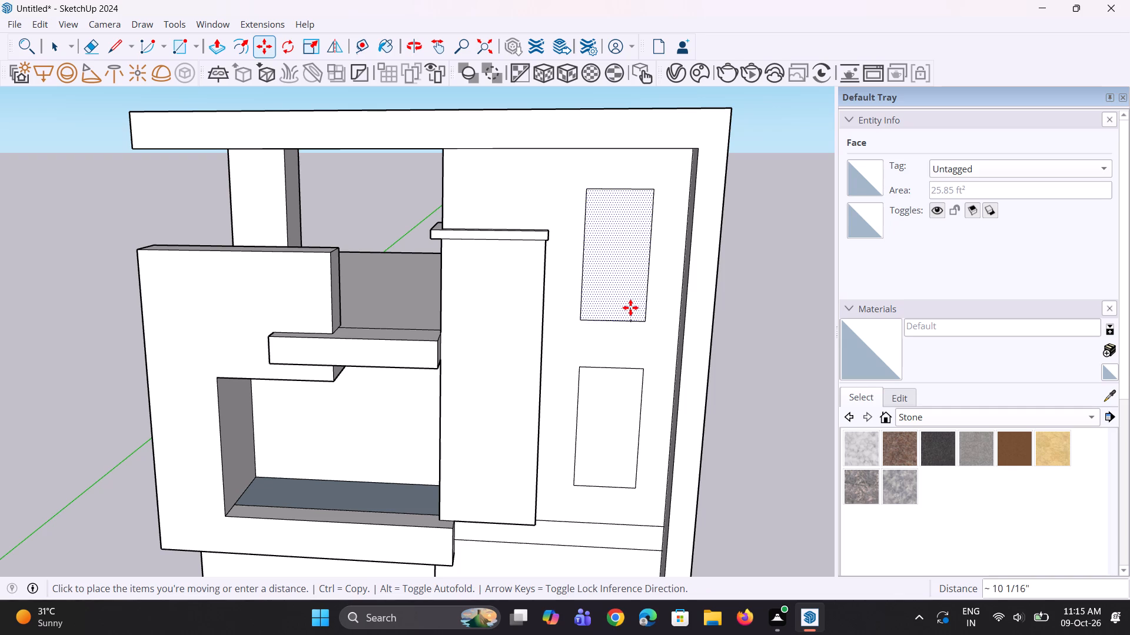
pyautogui.click(630, 306)
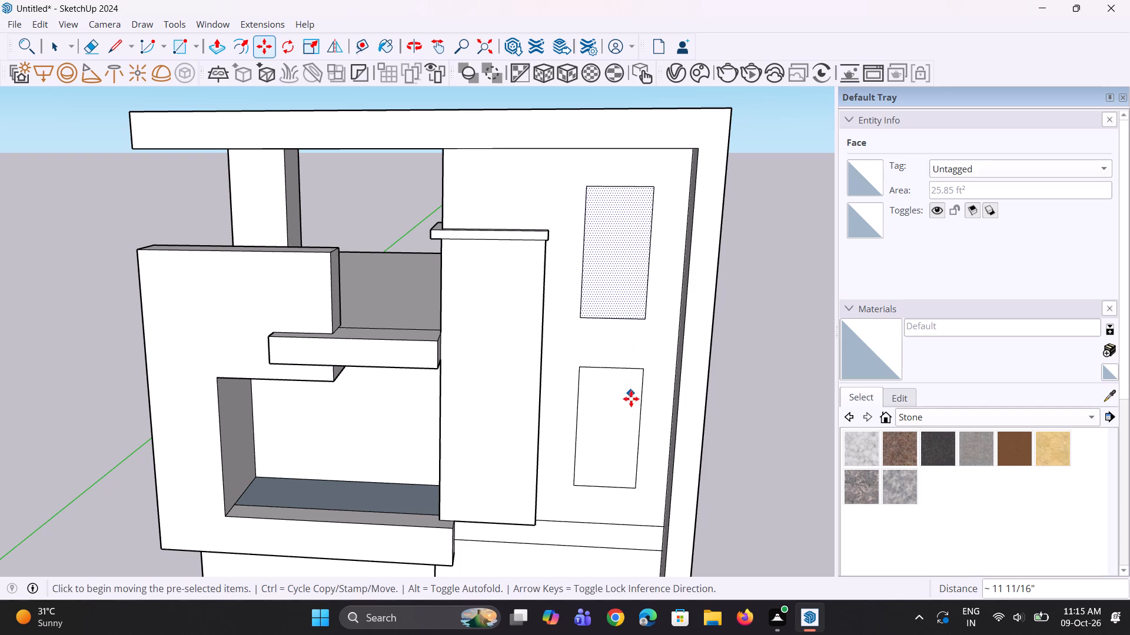
pyautogui.press('space')
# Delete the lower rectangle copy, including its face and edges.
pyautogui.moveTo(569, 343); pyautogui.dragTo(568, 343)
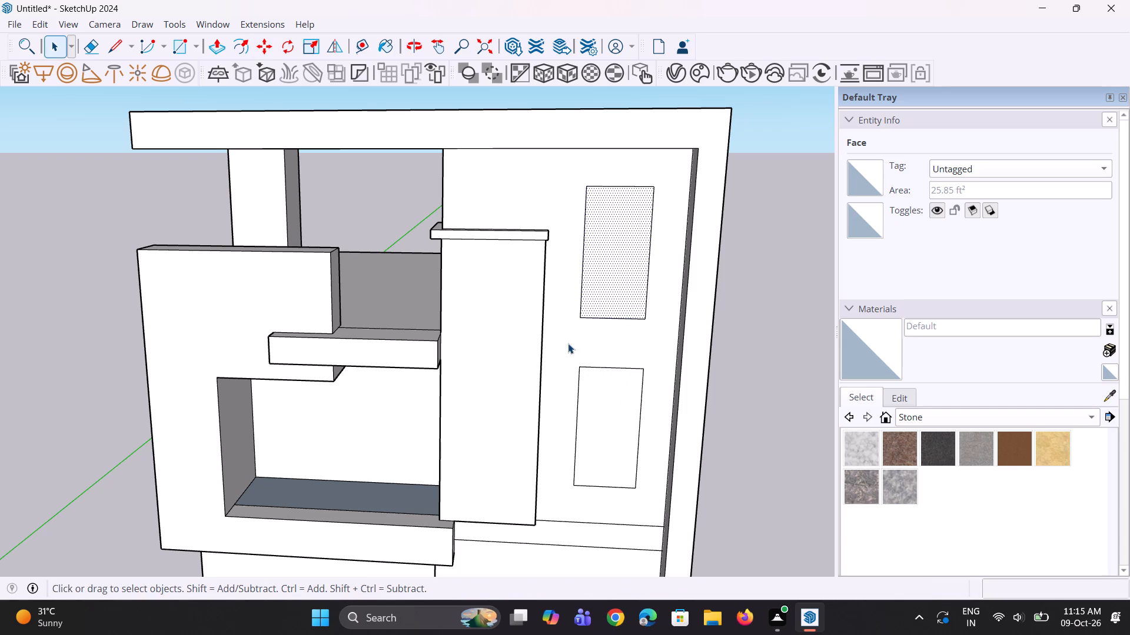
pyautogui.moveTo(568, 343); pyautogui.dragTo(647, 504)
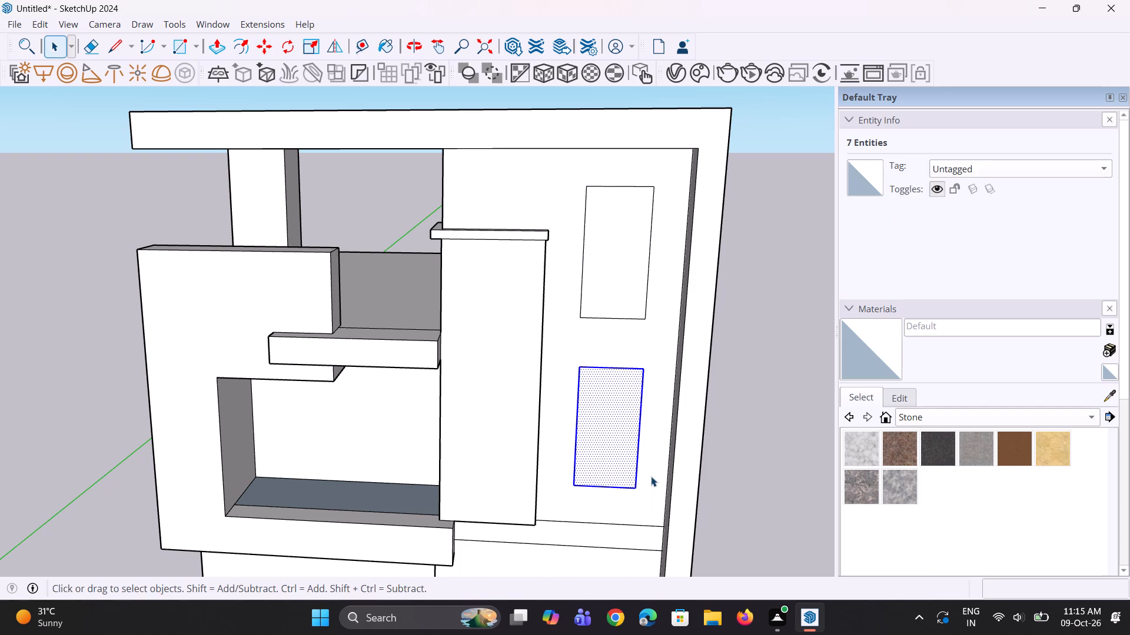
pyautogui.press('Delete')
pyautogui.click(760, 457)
# Copy the upper rectangle face straight down the wall by about 9' 3 7/16".
pyautogui.moveTo(631, 362); pyautogui.dragTo(676, 349, button='middle')
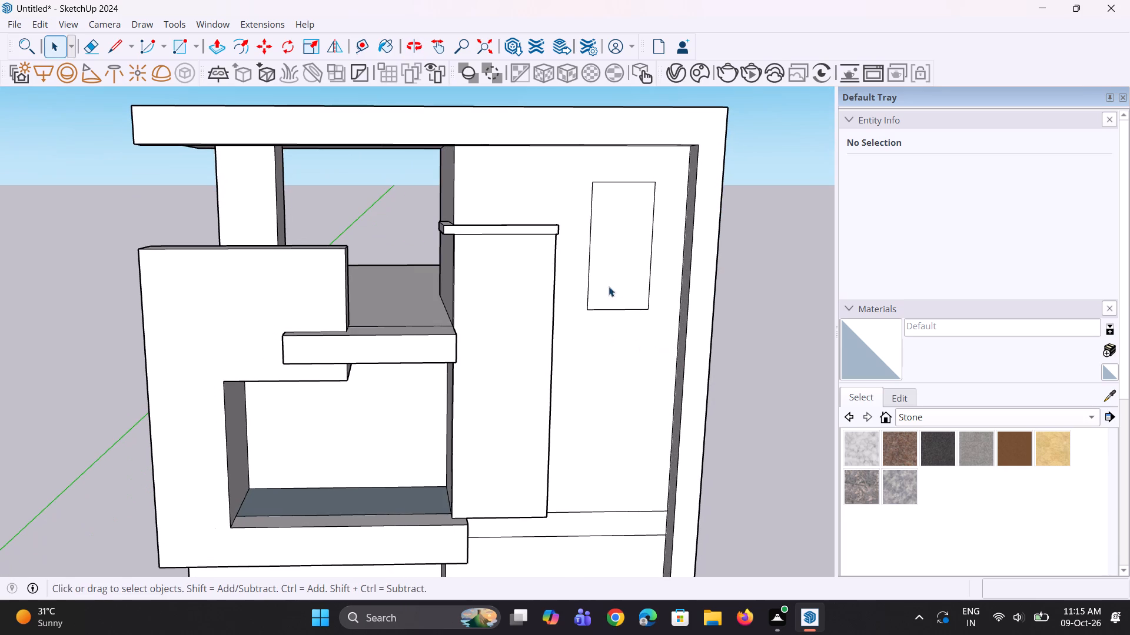
pyautogui.click(609, 286)
pyautogui.scroll(2, 607, 301)
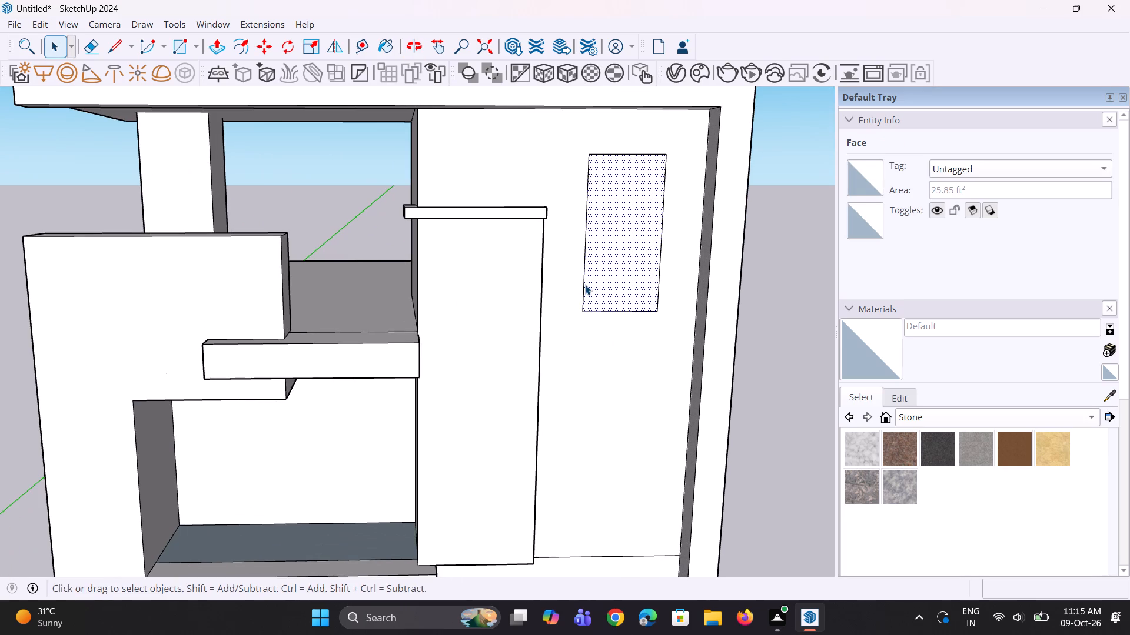
pyautogui.click(585, 285)
pyautogui.scroll(-1, 602, 319)
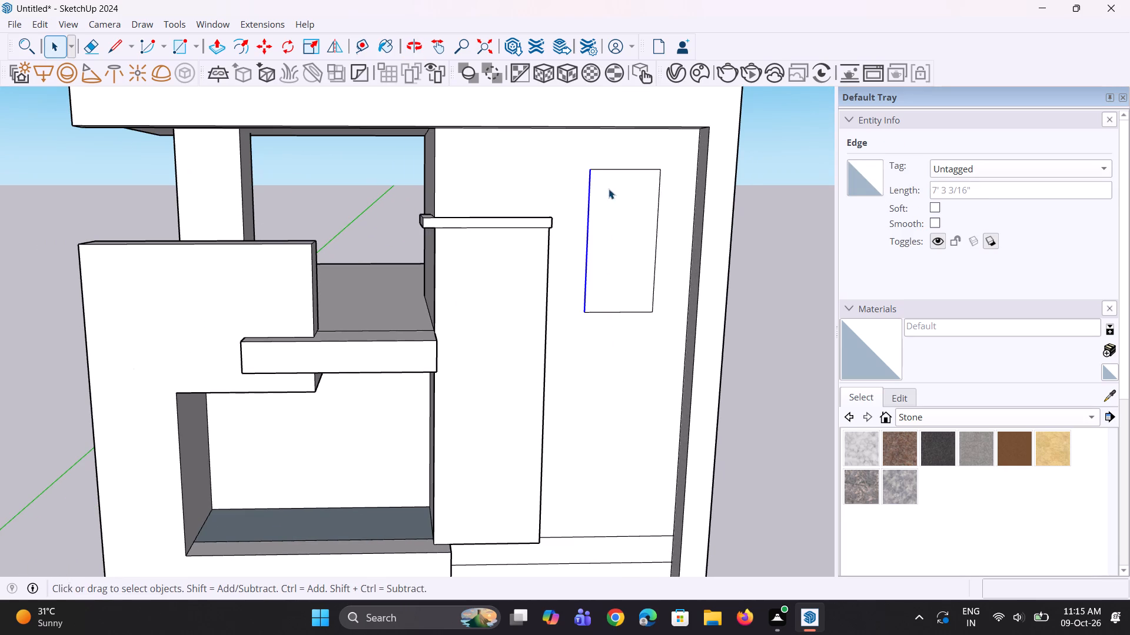
pyautogui.click(624, 283)
pyautogui.press('m')
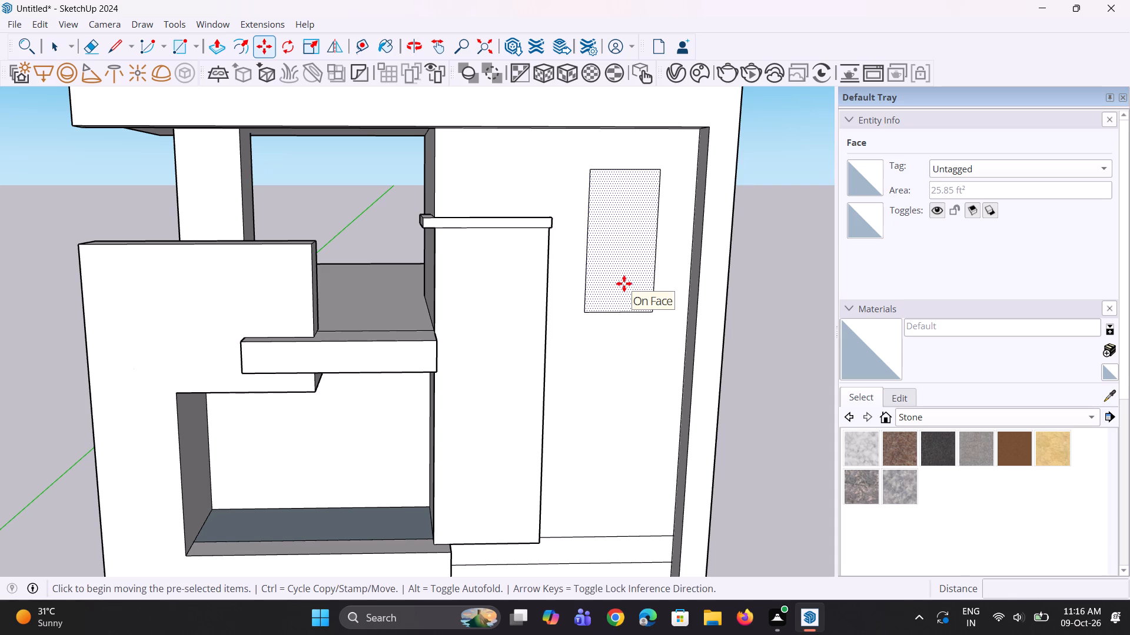
pyautogui.click(624, 283)
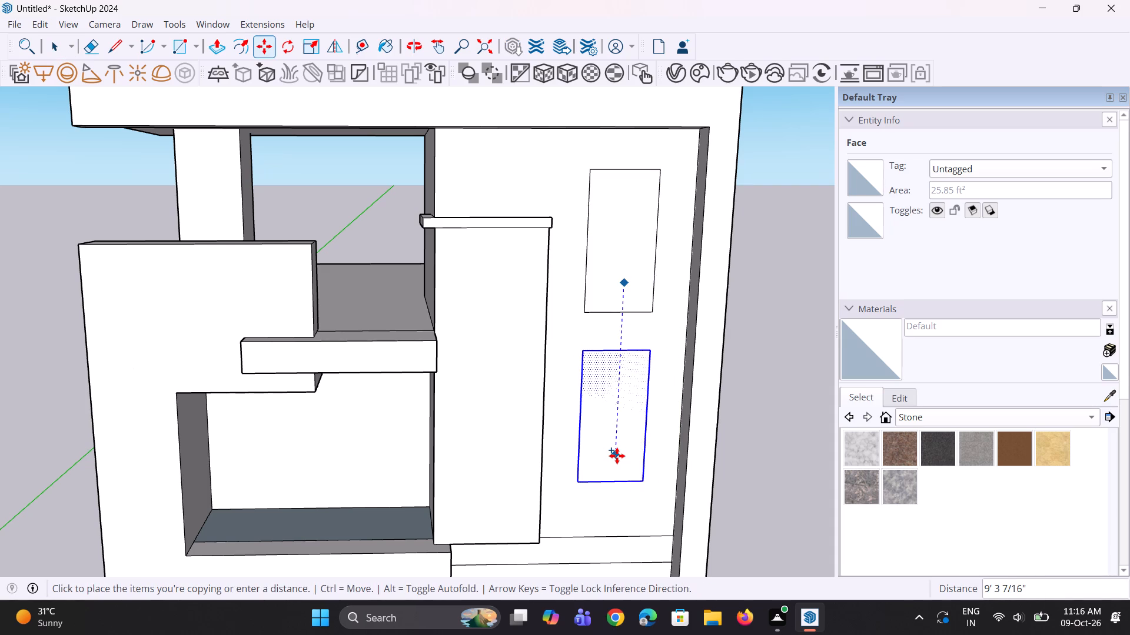
pyautogui.click(617, 456)
pyautogui.press('space')
pyautogui.click(847, 424)
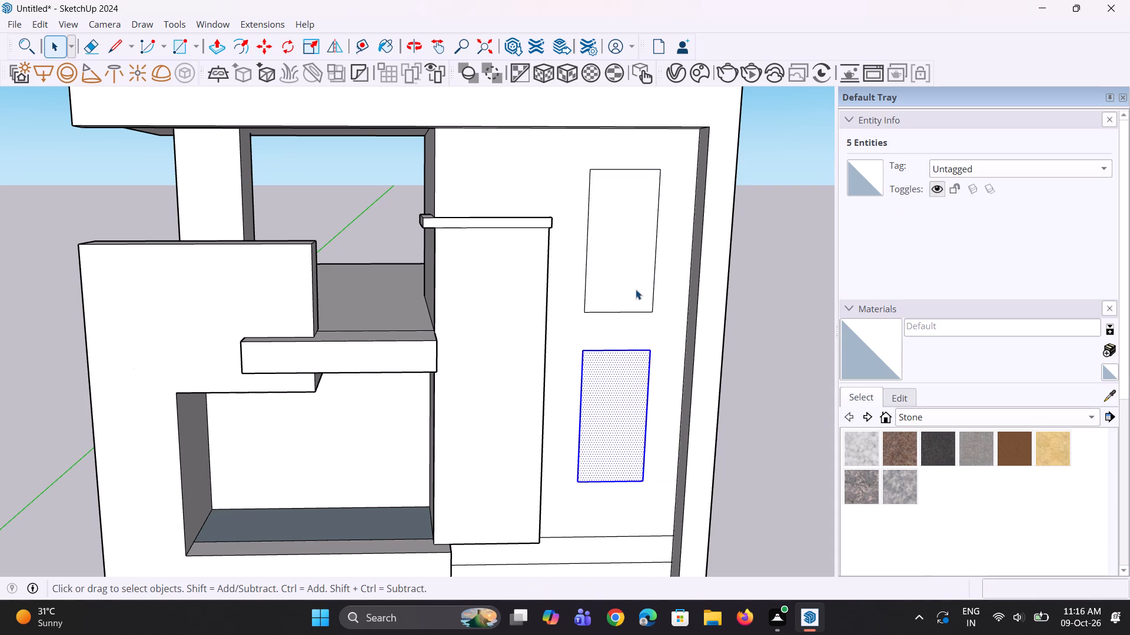
# Offset the upper rectangle's outline outward by about 4 3/16" to form a window border.
pyautogui.click(627, 274)
pyautogui.press('f')
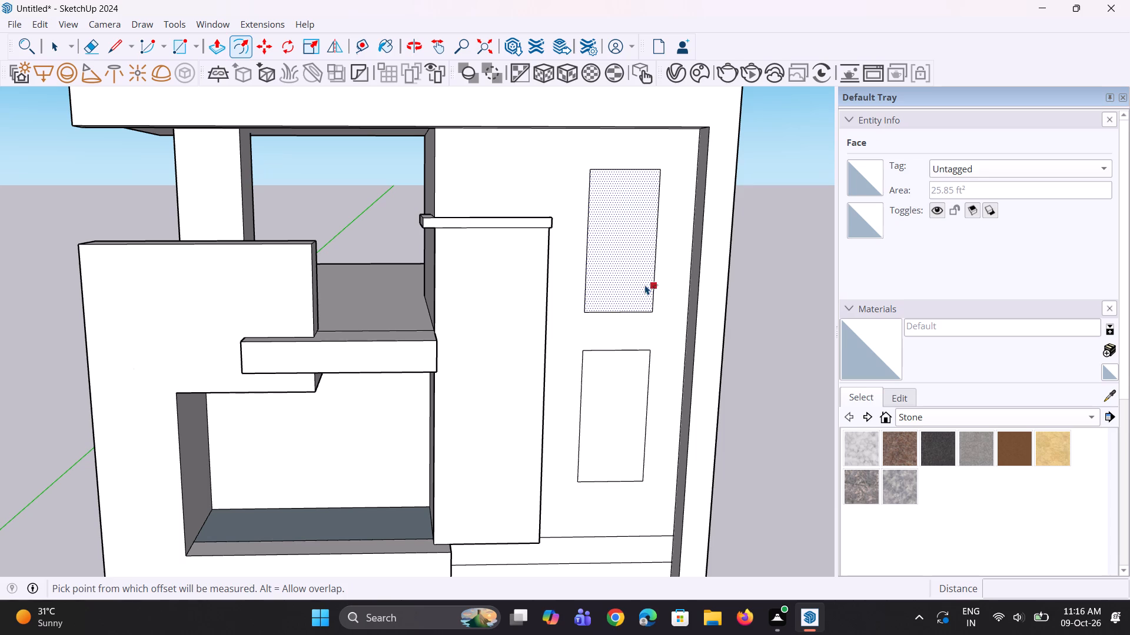
pyautogui.click(649, 282)
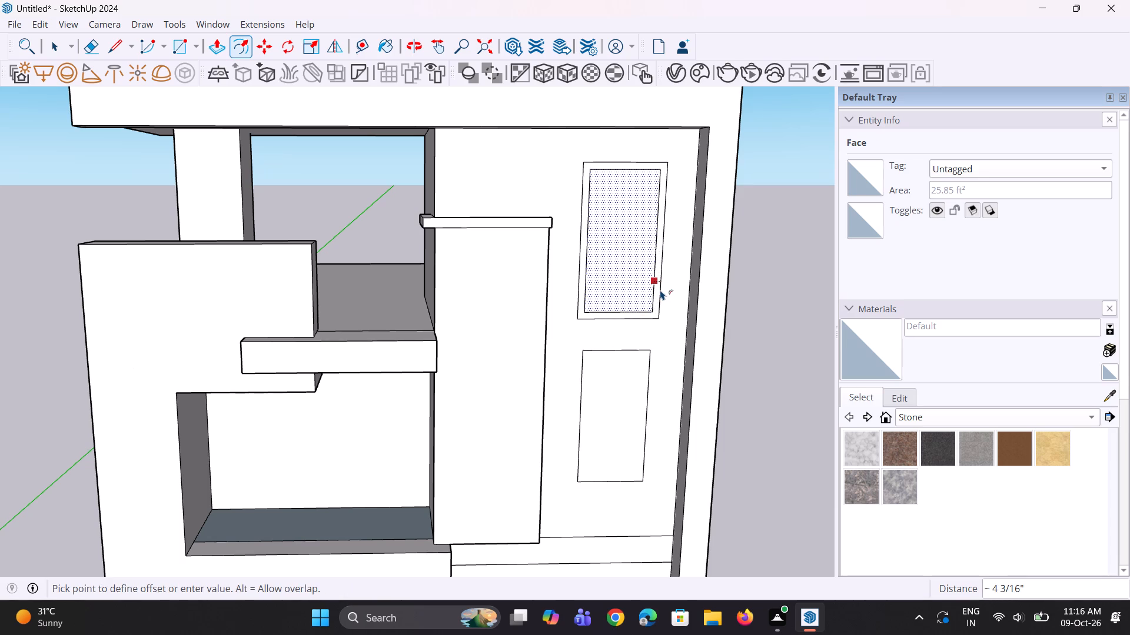
pyautogui.click(660, 290)
pyautogui.press('space')
pyautogui.press('space')
# Offset the lower rectangle's outline outward by about 5 5/16" to form a matching window border.
pyautogui.click(623, 402)
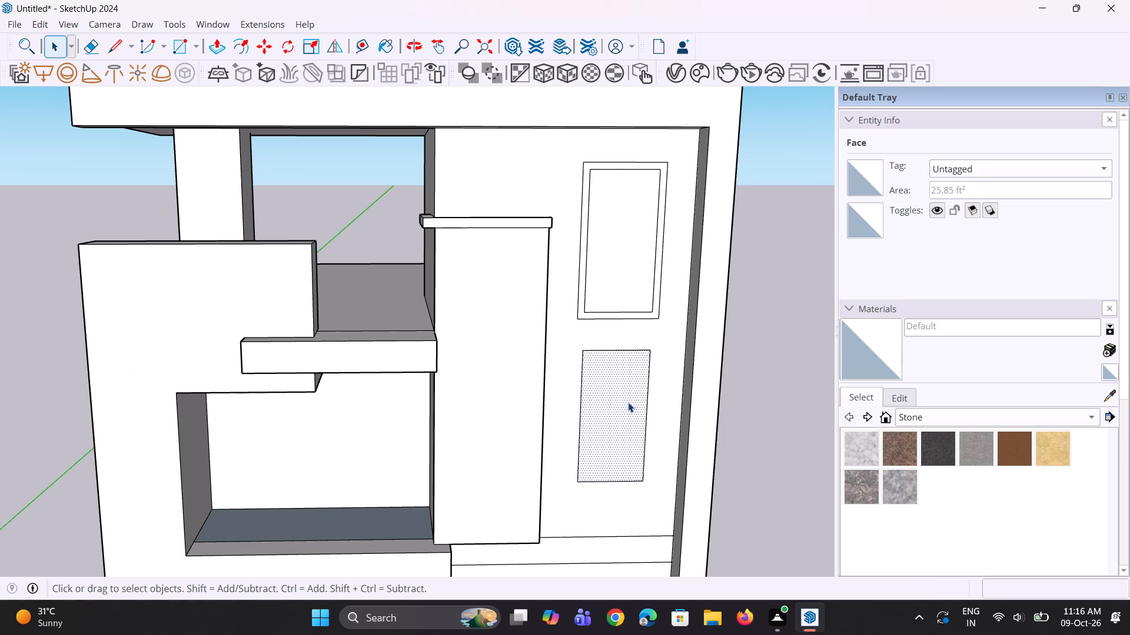
pyautogui.press('f')
pyautogui.click(653, 393)
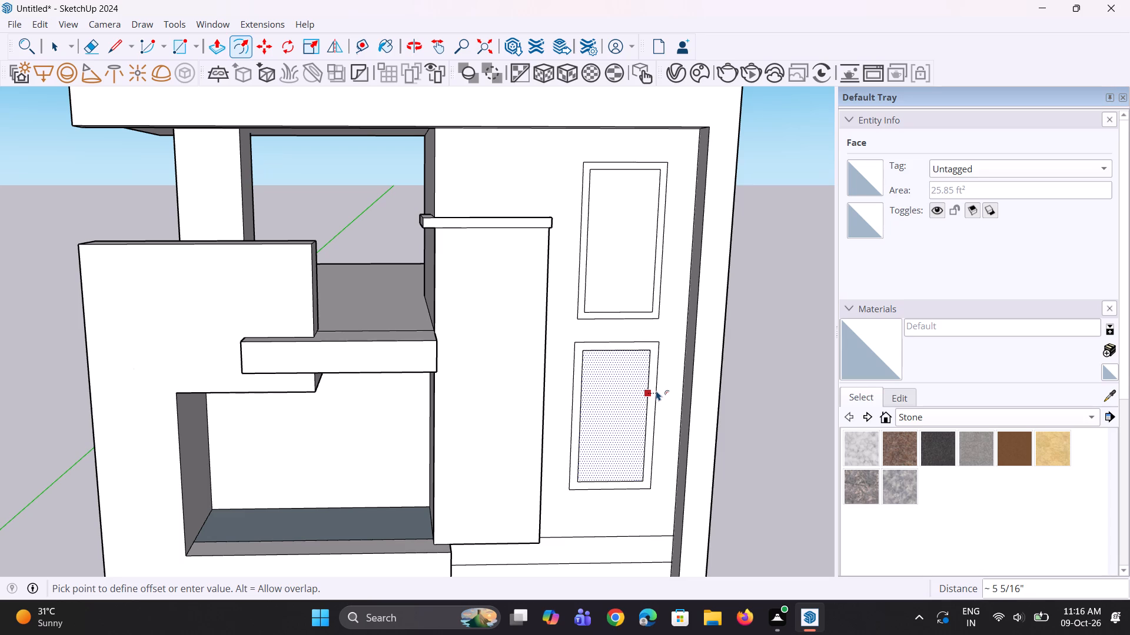
pyautogui.click(656, 390)
pyautogui.moveTo(674, 392); pyautogui.dragTo(639, 350, button='middle')
pyautogui.scroll(-6, 639, 346)
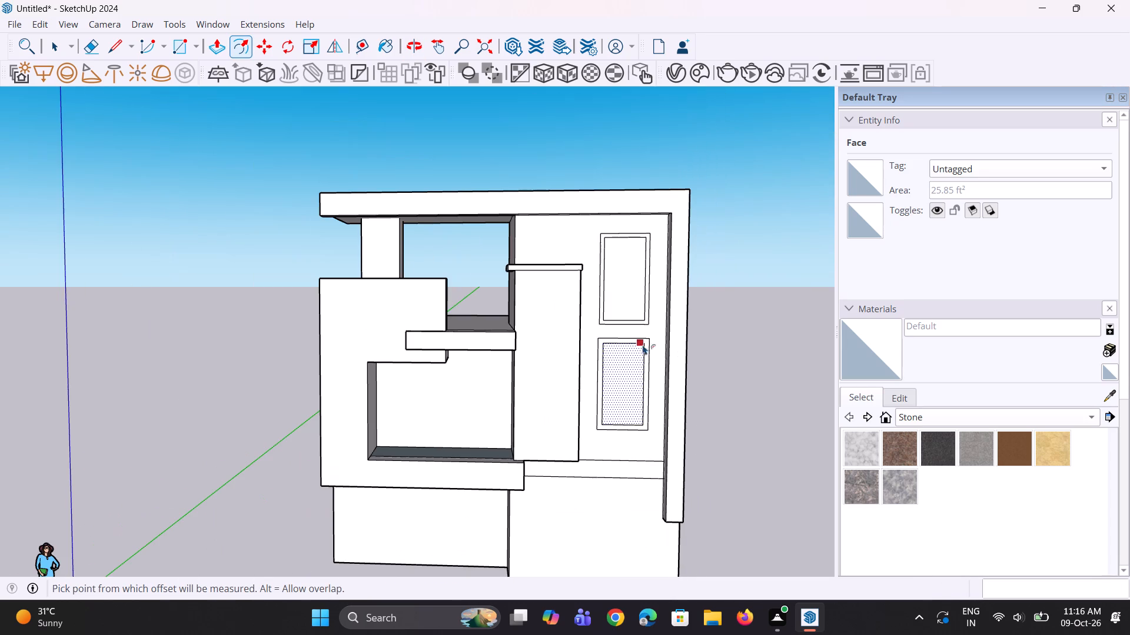
pyautogui.press('space')
pyautogui.press('space')
pyautogui.click(747, 370)
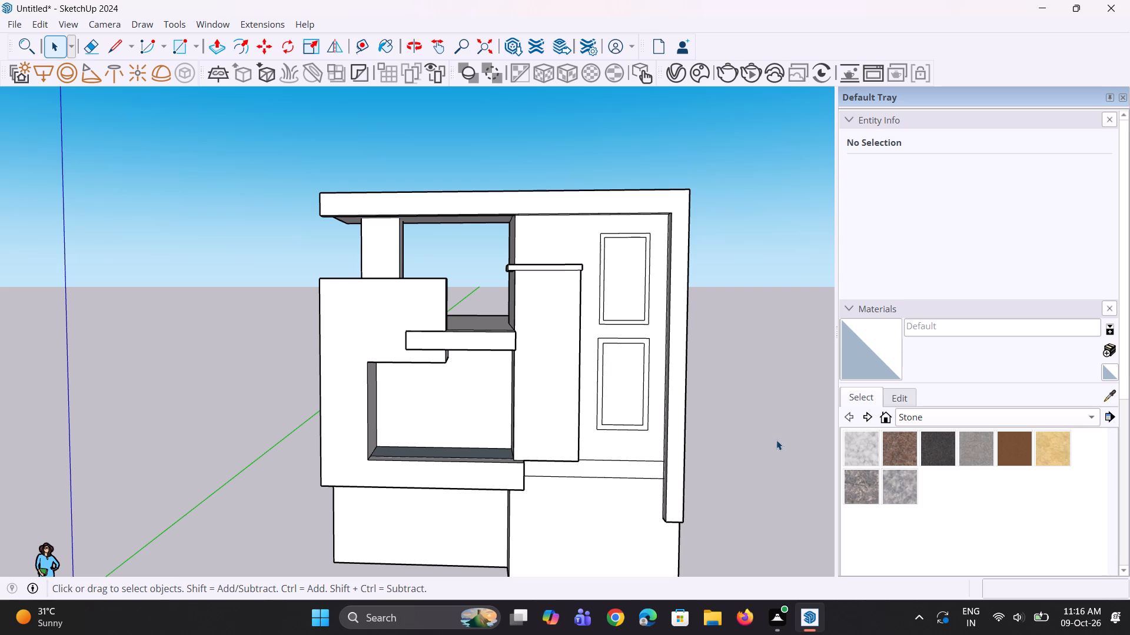
# Pull the upper window's border face outward about 5 3/8" to make a projecting frame.
pyautogui.scroll(-3, 683, 449)
pyautogui.moveTo(664, 466); pyautogui.dragTo(646, 529, button='middle')
pyautogui.scroll(3, 689, 270)
pyautogui.scroll(1, 682, 340)
pyautogui.moveTo(680, 340); pyautogui.dragTo(664, 331, button='middle')
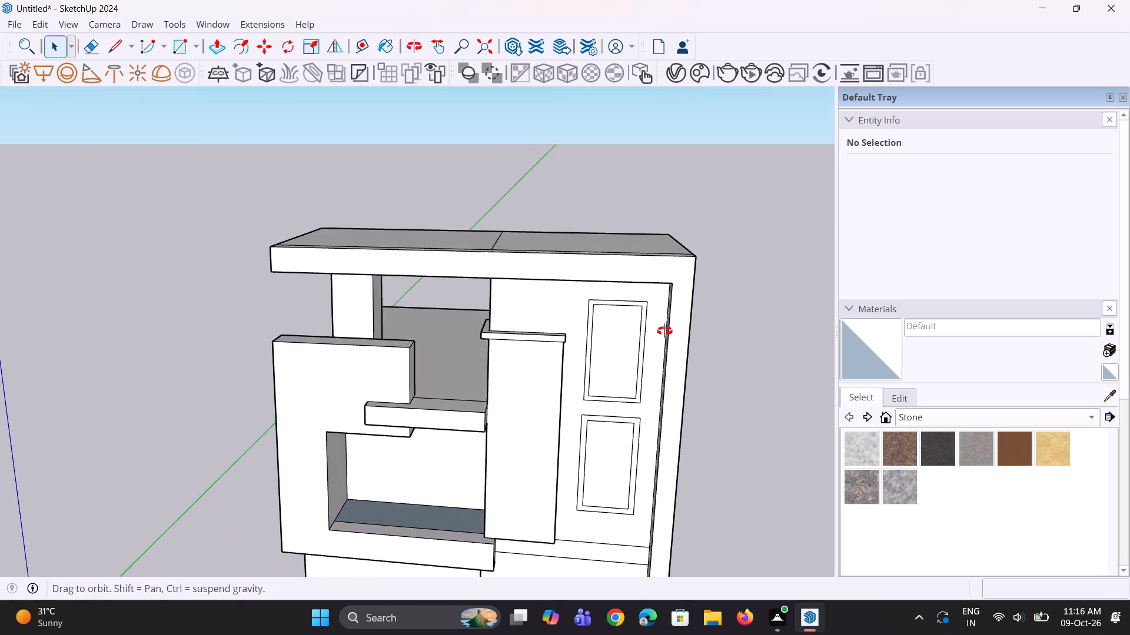
pyautogui.moveTo(664, 331); pyautogui.dragTo(655, 330, button='middle')
pyautogui.moveTo(650, 328); pyautogui.dragTo(643, 325, button='middle')
pyautogui.scroll(6, 635, 312)
pyautogui.click(641, 303)
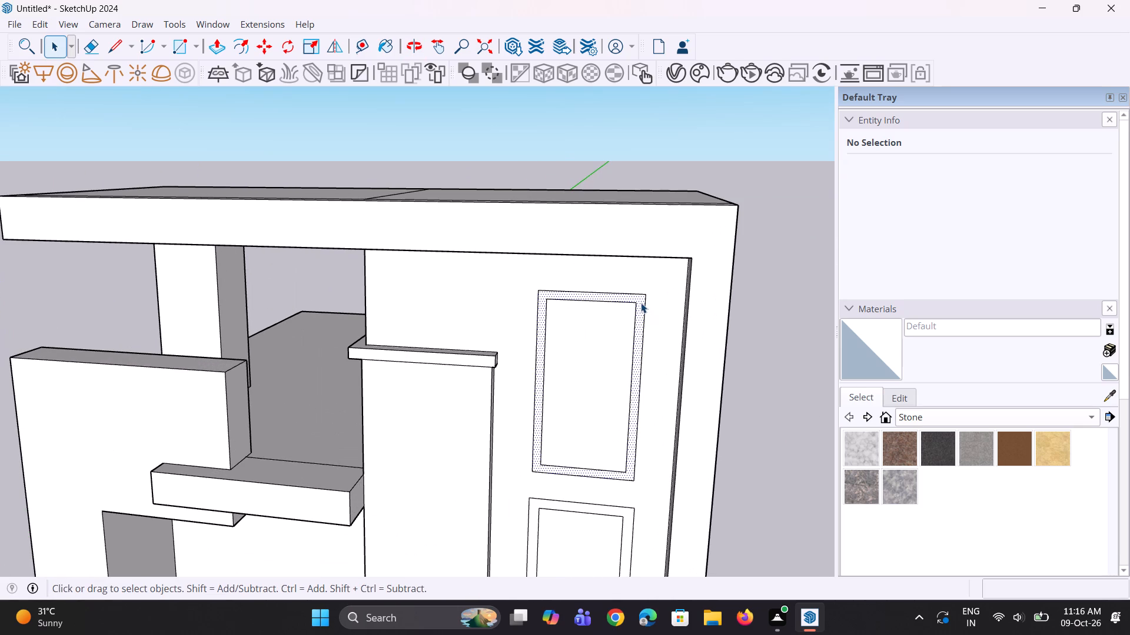
pyautogui.scroll(2, 641, 303)
pyautogui.press('p')
pyautogui.click(644, 301)
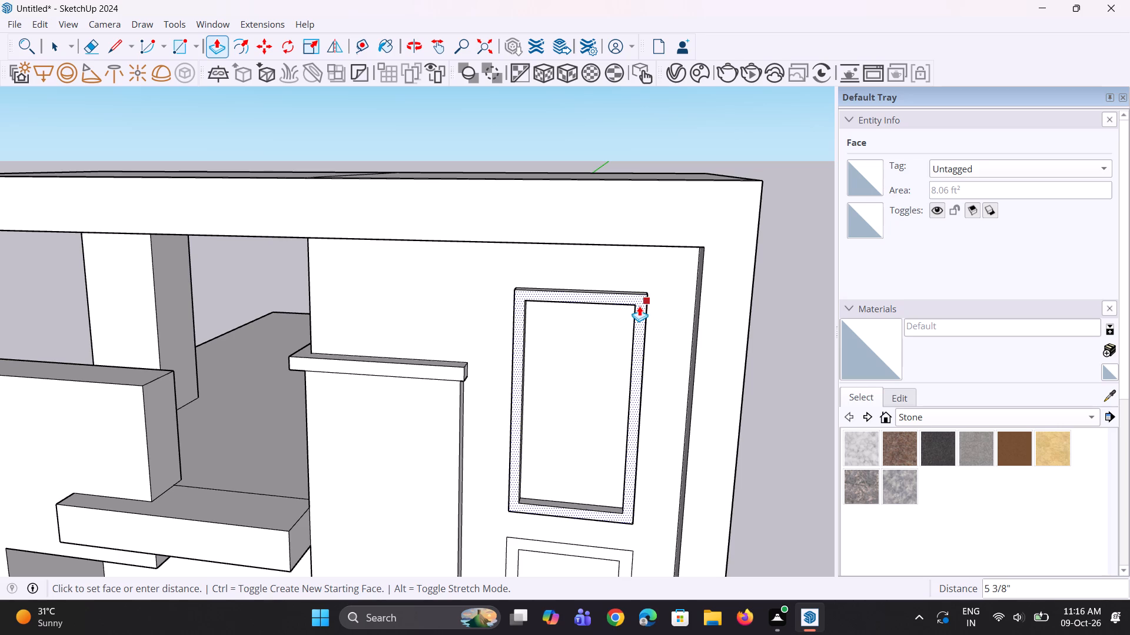
pyautogui.click(639, 306)
# Pull the lower window's border face outward by the same 5 3/8" as the upper frame.
pyautogui.scroll(-10, 646, 289)
pyautogui.scroll(11, 627, 474)
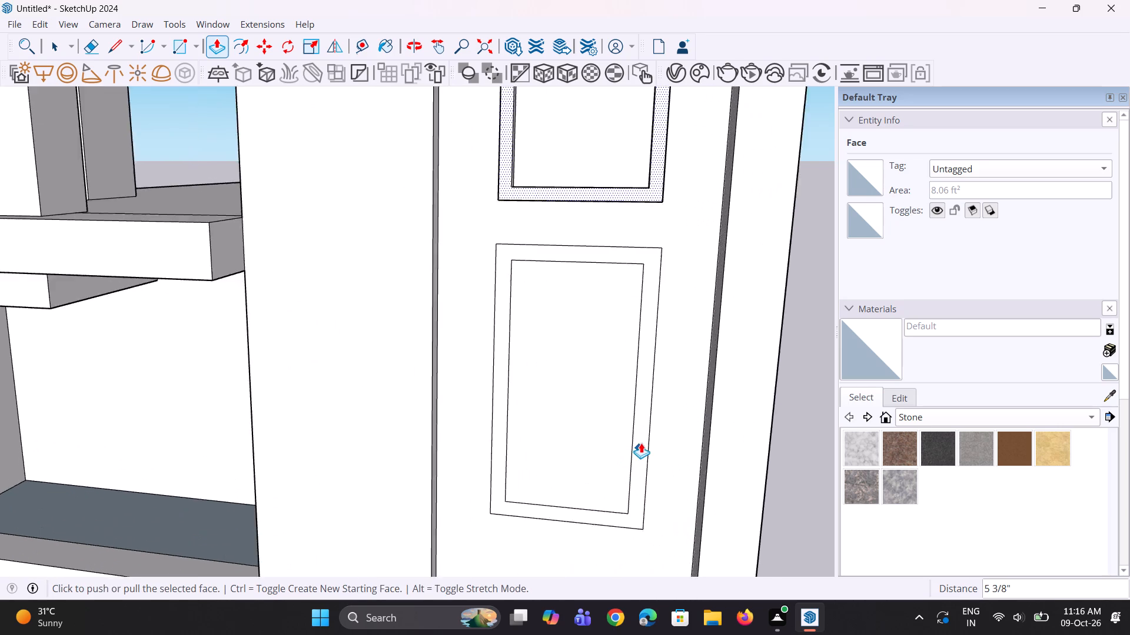
pyautogui.scroll(1, 641, 443)
pyautogui.press('space')
pyautogui.click(641, 443)
pyautogui.press('p')
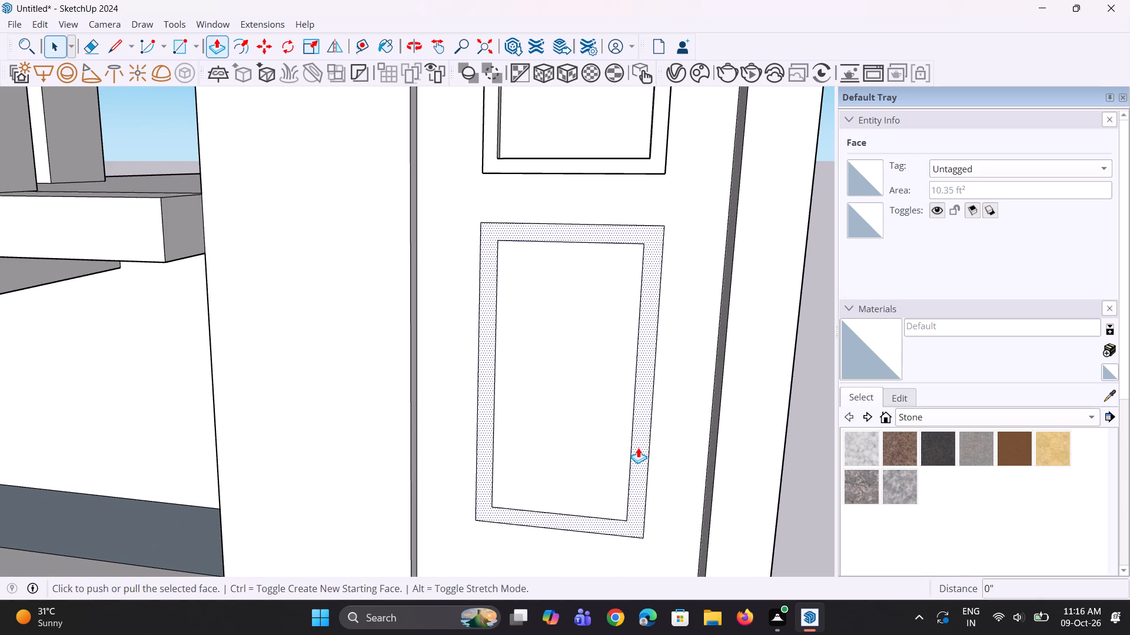
pyautogui.doubleClick(638, 447)
pyautogui.scroll(-5, 614, 444)
pyautogui.moveTo(676, 428); pyautogui.dragTo(611, 449, button='middle')
pyautogui.press('space')
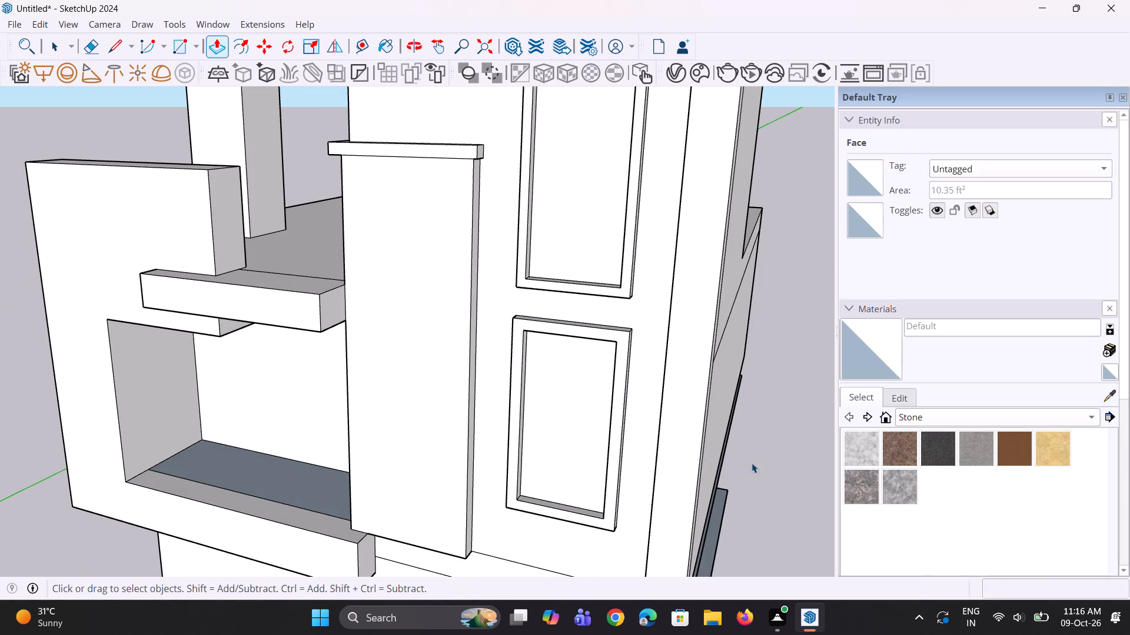
pyautogui.press('space')
pyautogui.click(759, 463)
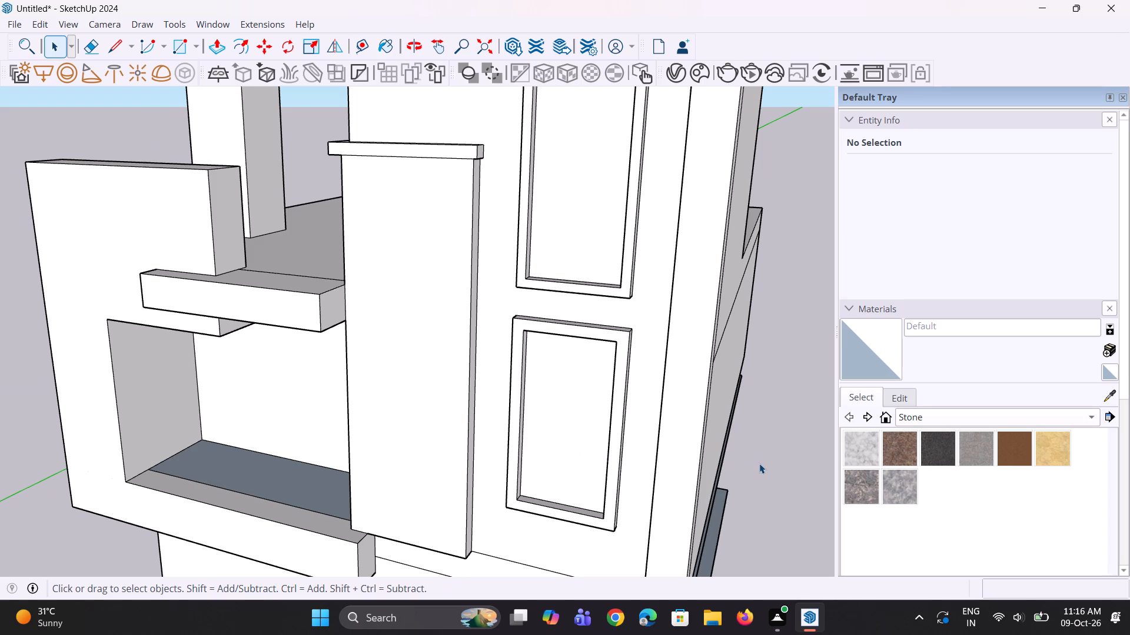
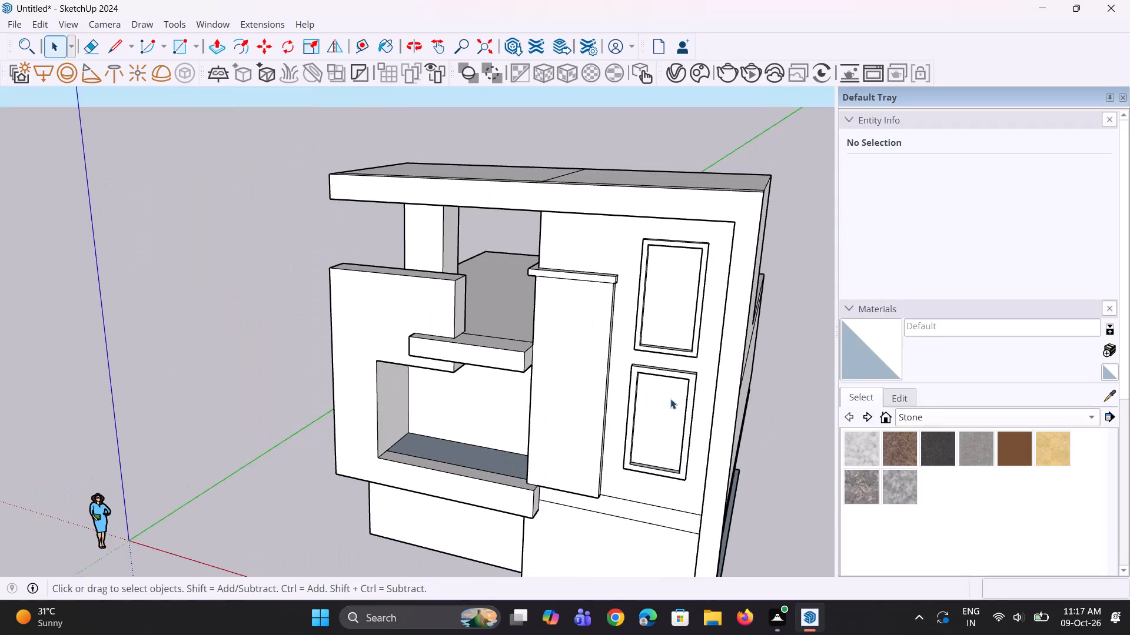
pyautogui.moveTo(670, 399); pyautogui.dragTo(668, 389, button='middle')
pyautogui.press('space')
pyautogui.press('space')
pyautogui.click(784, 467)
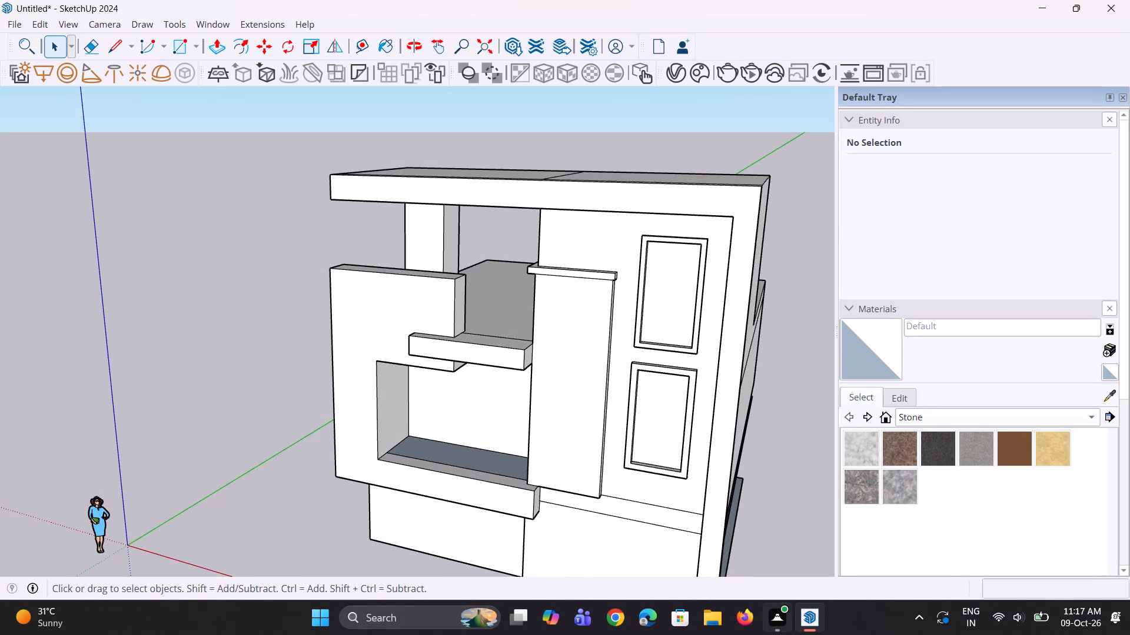
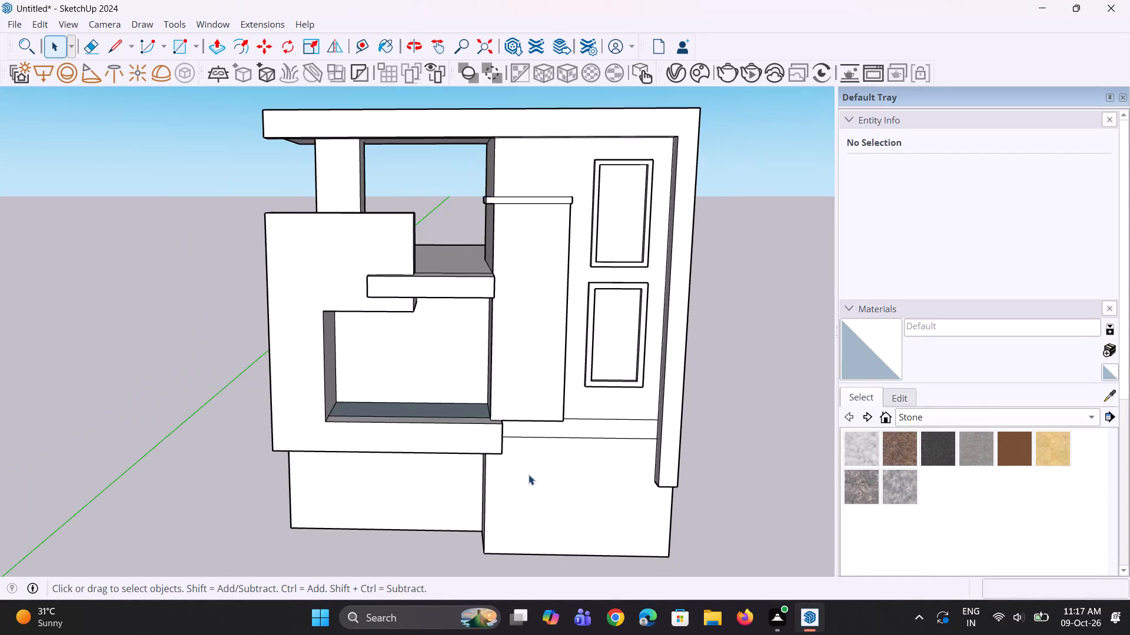
# Examine the front massing of the whole building, including the canopy, projecting frames and window openings, from farther away and varying heights.
pyautogui.scroll(-4, 528, 470)
pyautogui.moveTo(524, 450); pyautogui.dragTo(524, 472, button='middle')
pyautogui.scroll(2, 553, 536)
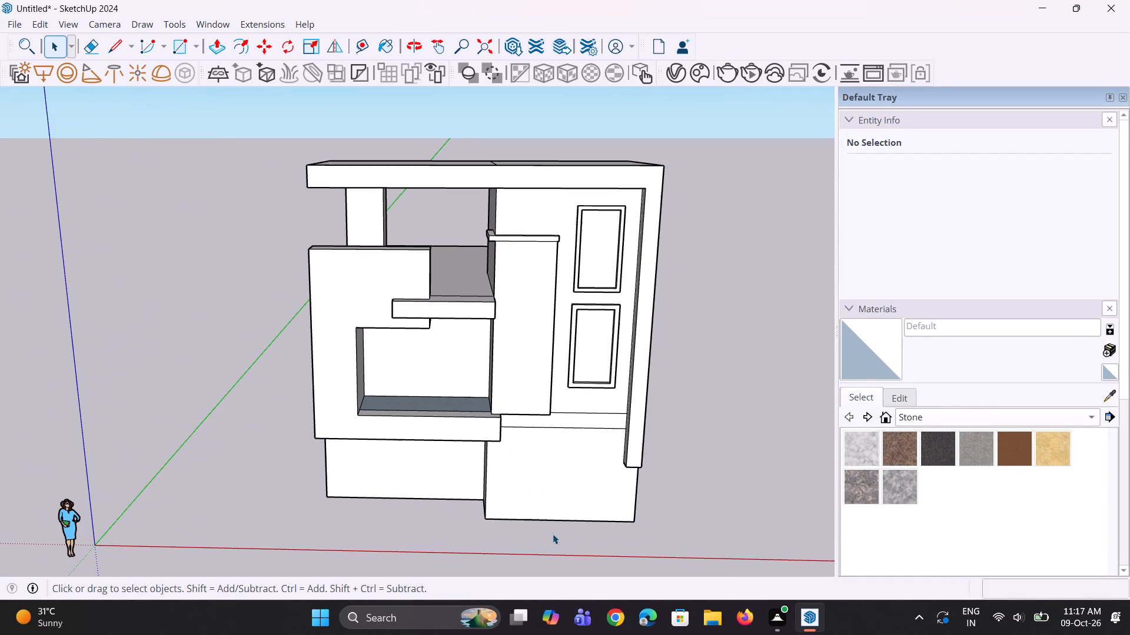
pyautogui.scroll(-6, 574, 489)
pyautogui.moveTo(581, 488); pyautogui.dragTo(595, 474, button='middle')
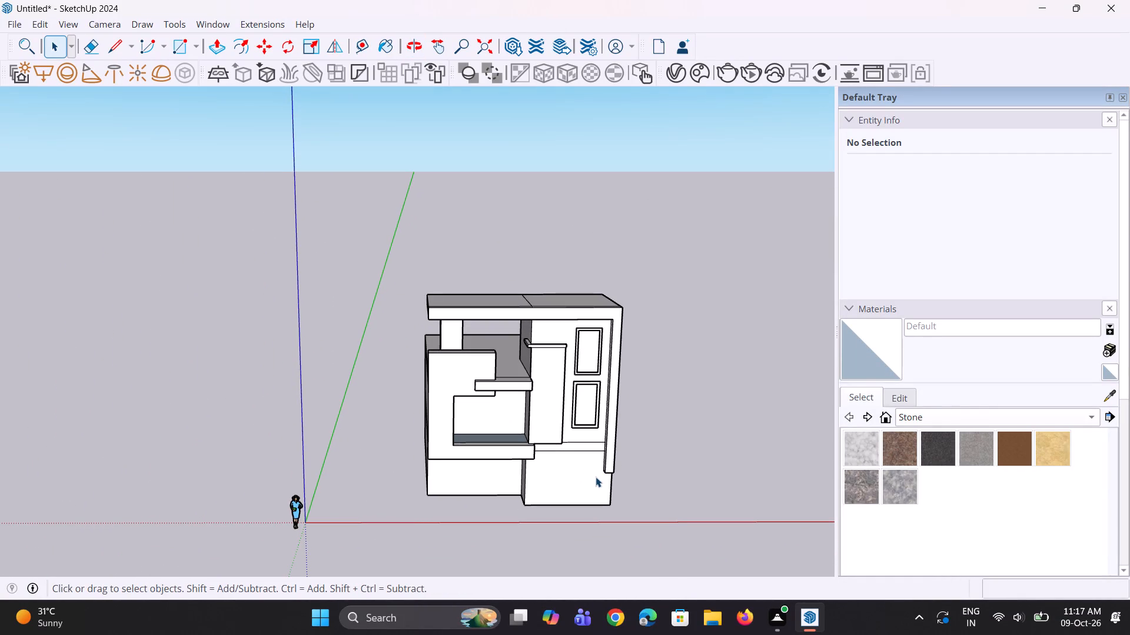
pyautogui.scroll(-4, 593, 467)
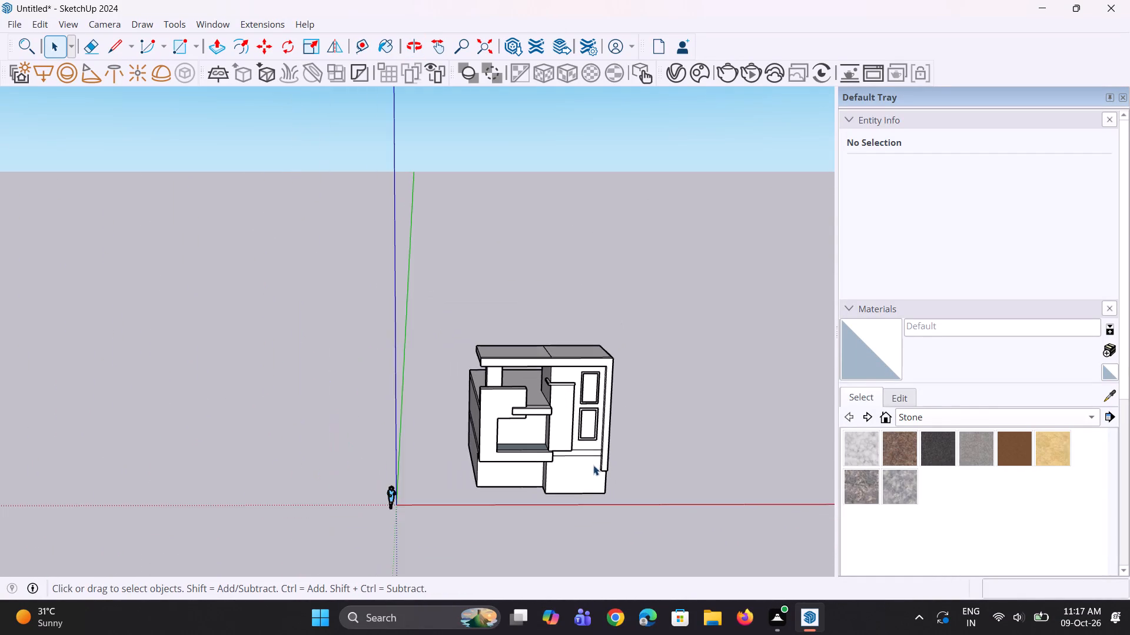
pyautogui.scroll(1, 593, 464)
pyautogui.moveTo(593, 463); pyautogui.dragTo(587, 426, button='middle')
pyautogui.scroll(3, 623, 456)
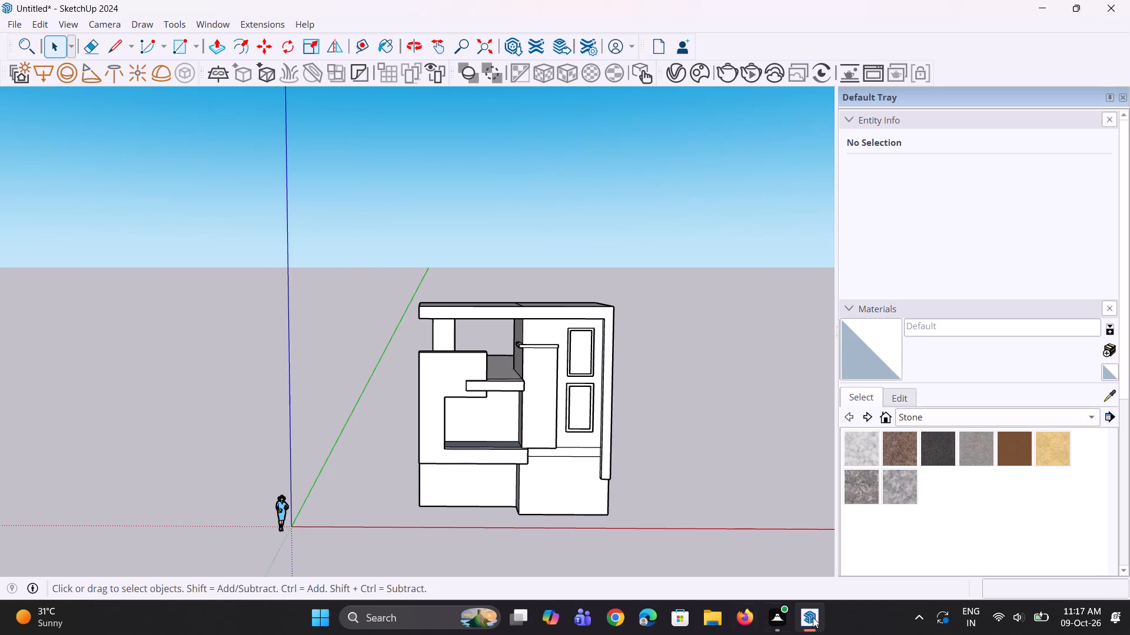
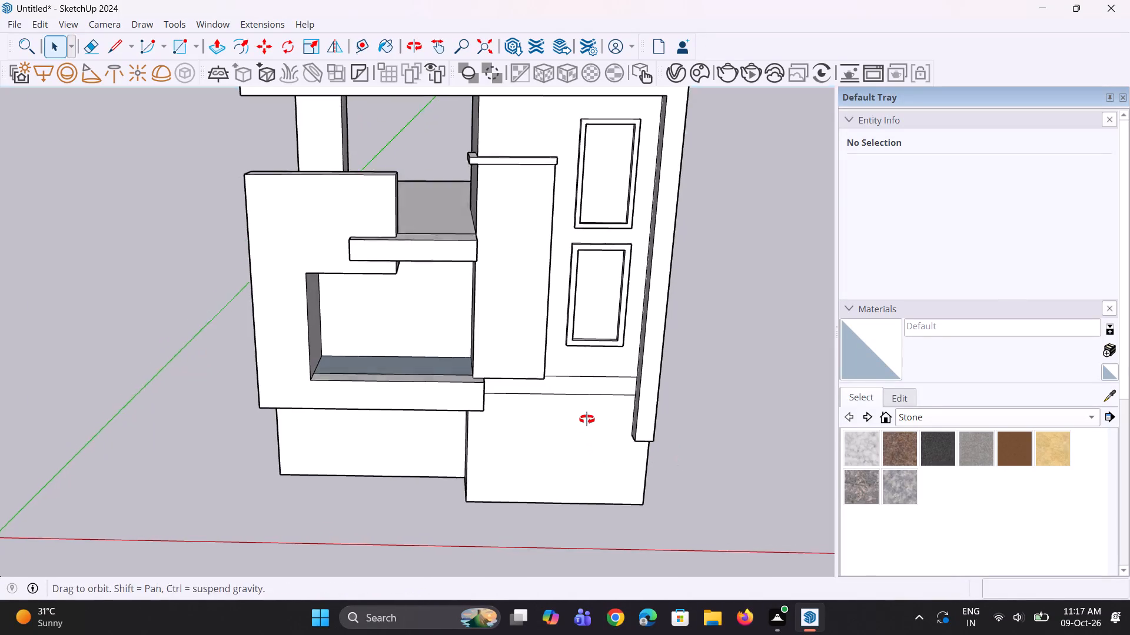
# Examine the building from the front and above, including the wraparound canopy, roof surfaces and framed windows.
pyautogui.scroll(-4, 589, 462)
pyautogui.moveTo(579, 473); pyautogui.dragTo(561, 415, button='middle')
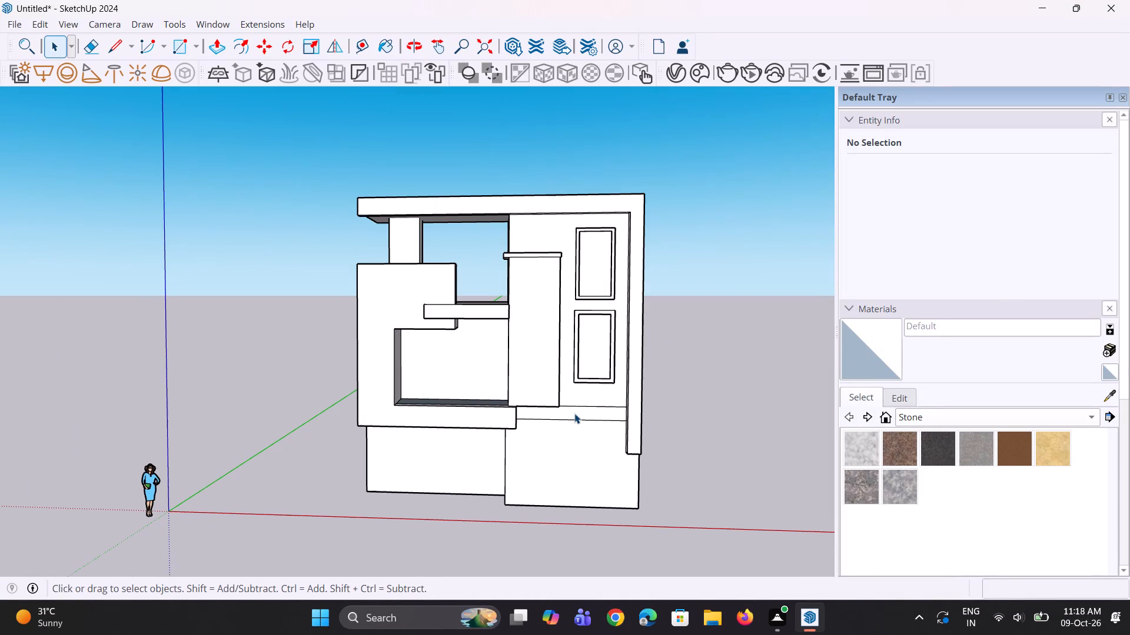
pyautogui.moveTo(515, 298); pyautogui.dragTo(515, 392, button='middle')
pyautogui.scroll(-5, 510, 362)
pyautogui.scroll(1, 527, 311)
pyautogui.middleClick(530, 302)
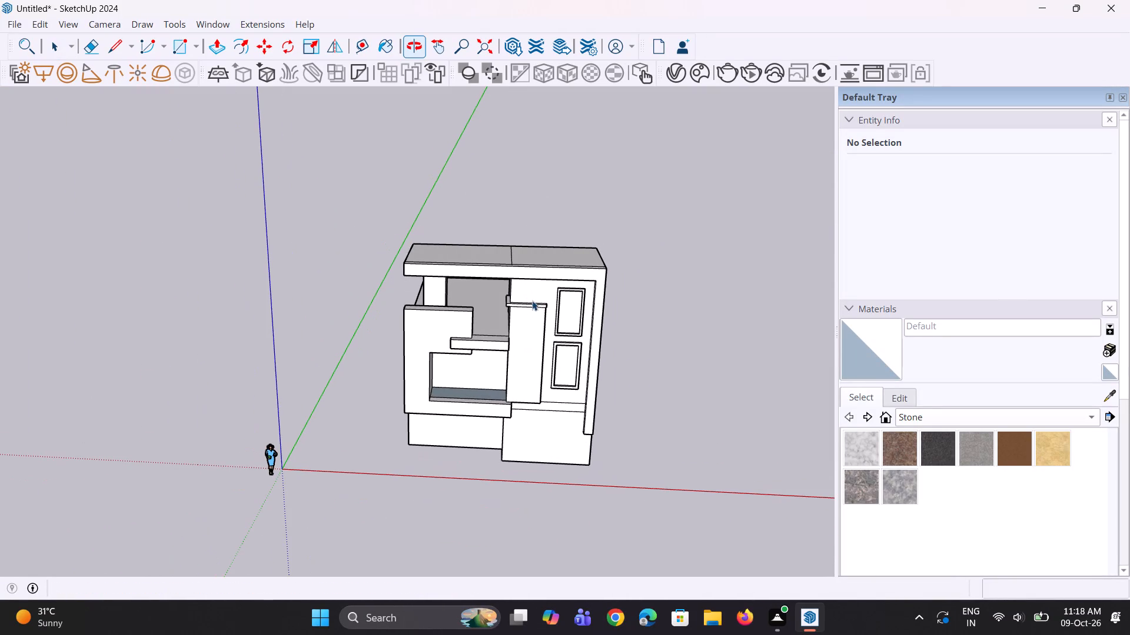
pyautogui.moveTo(530, 252); pyautogui.dragTo(564, 394, button='middle')
pyautogui.scroll(4, 536, 299)
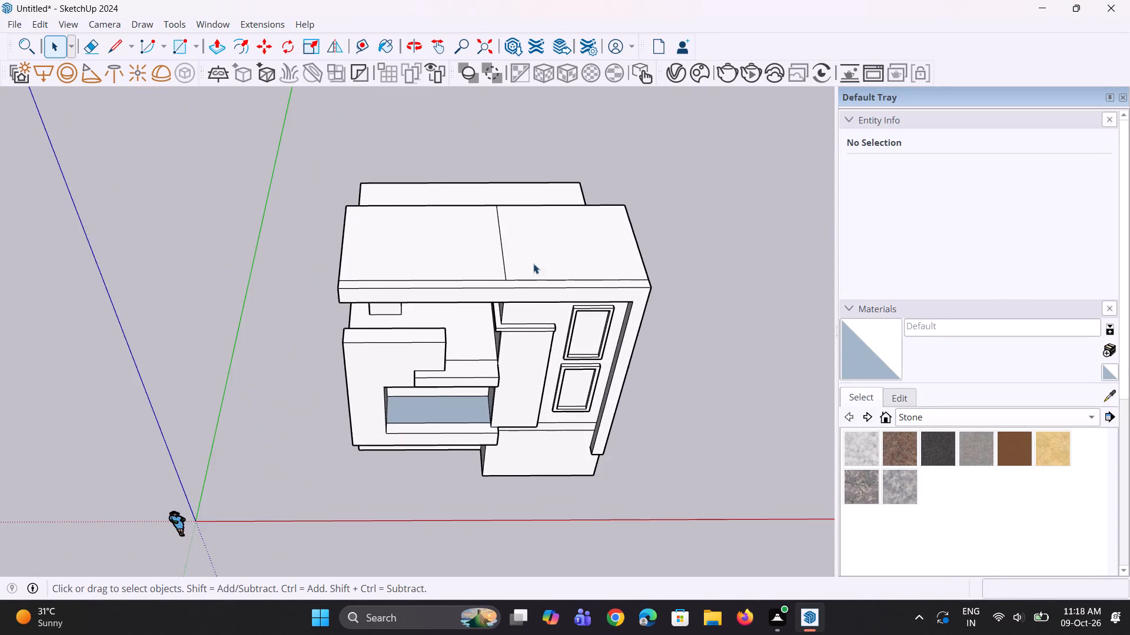
pyautogui.moveTo(544, 268); pyautogui.dragTo(664, 307, button='middle')
pyautogui.scroll(3, 526, 279)
pyautogui.moveTo(524, 276); pyautogui.dragTo(638, 260, button='middle')
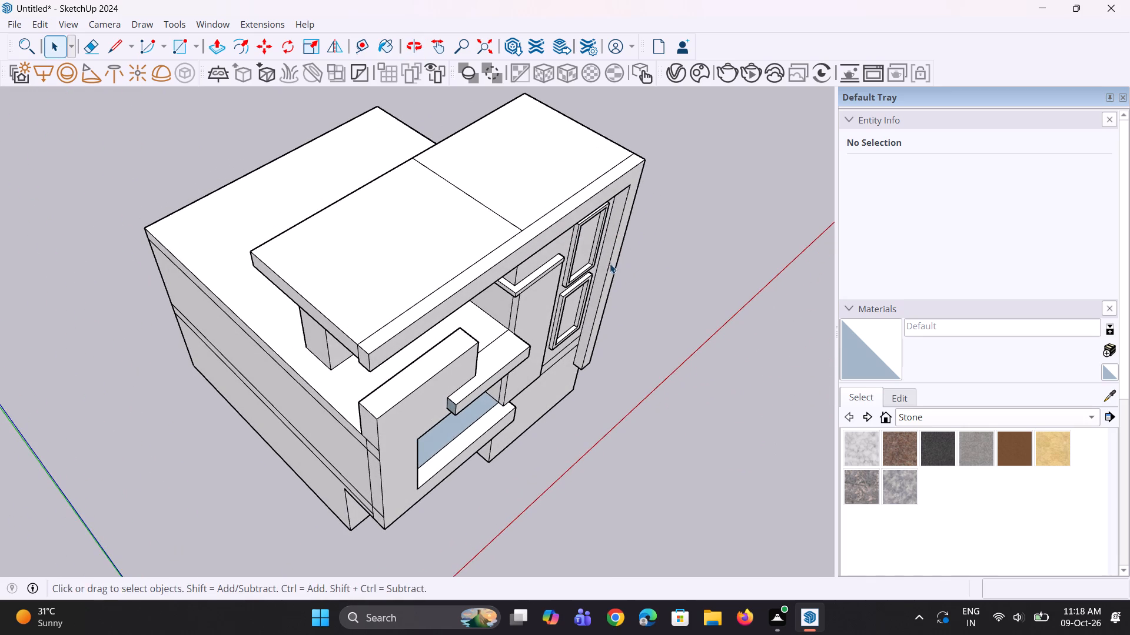
# Draw a line across the canopy's front strip, extending the seam between the two roof parts to the front edge.
pyautogui.press('p')
pyautogui.moveTo(566, 237); pyautogui.dragTo(557, 264, button='middle')
pyautogui.press('space')
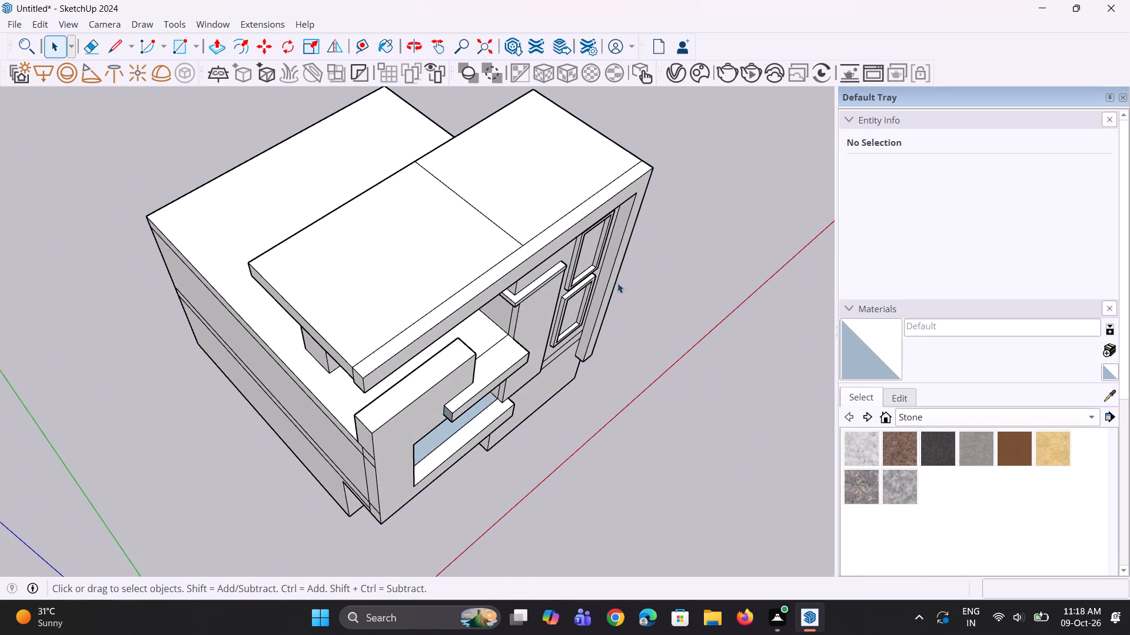
pyautogui.press('space')
pyautogui.scroll(1, 562, 269)
pyautogui.press('l')
pyautogui.moveTo(562, 266); pyautogui.dragTo(509, 305, button='middle')
pyautogui.scroll(3, 551, 274)
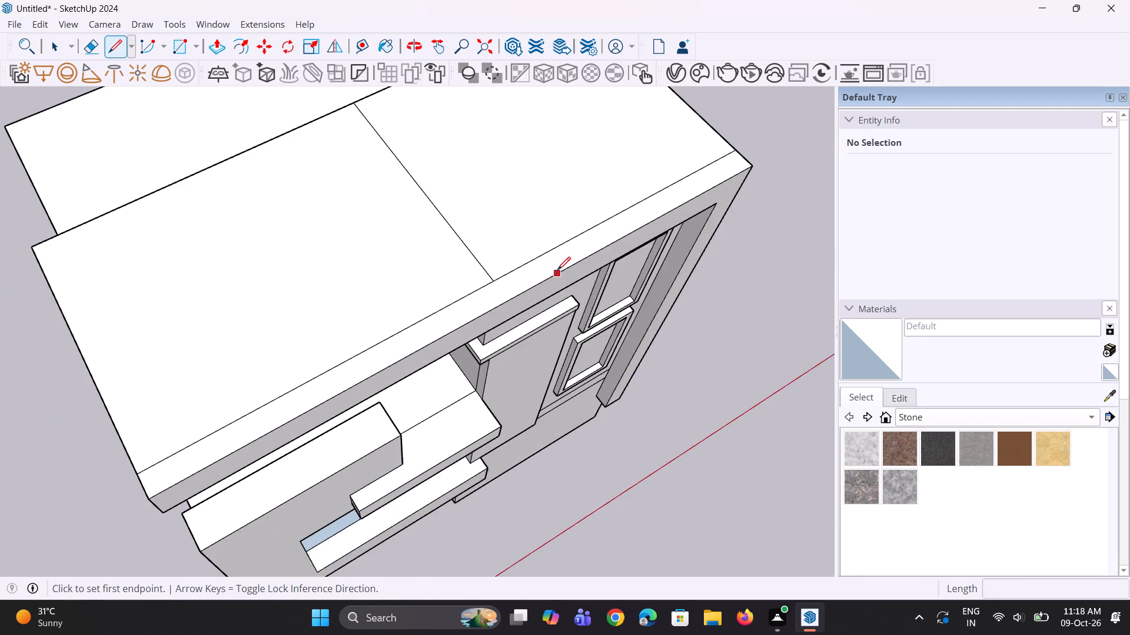
pyautogui.scroll(3, 557, 270)
pyautogui.click(481, 285)
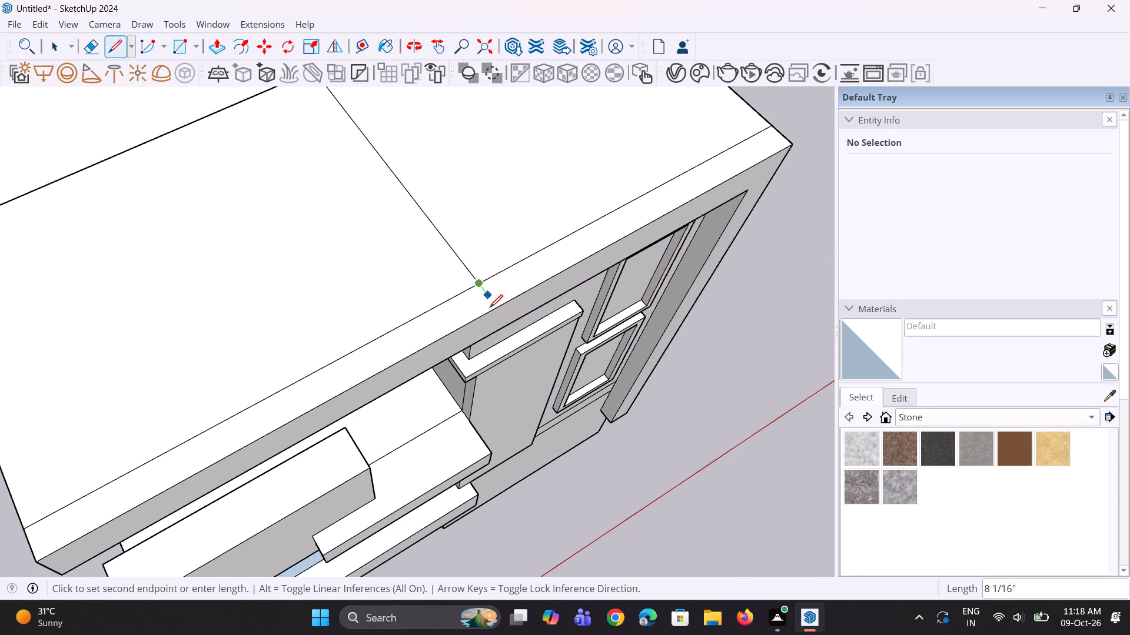
pyautogui.click(494, 312)
# Pull the front roof strip above the framed windows up about 3' 10 7/16" to form a parapet.
pyautogui.press('p')
pyautogui.click(546, 263)
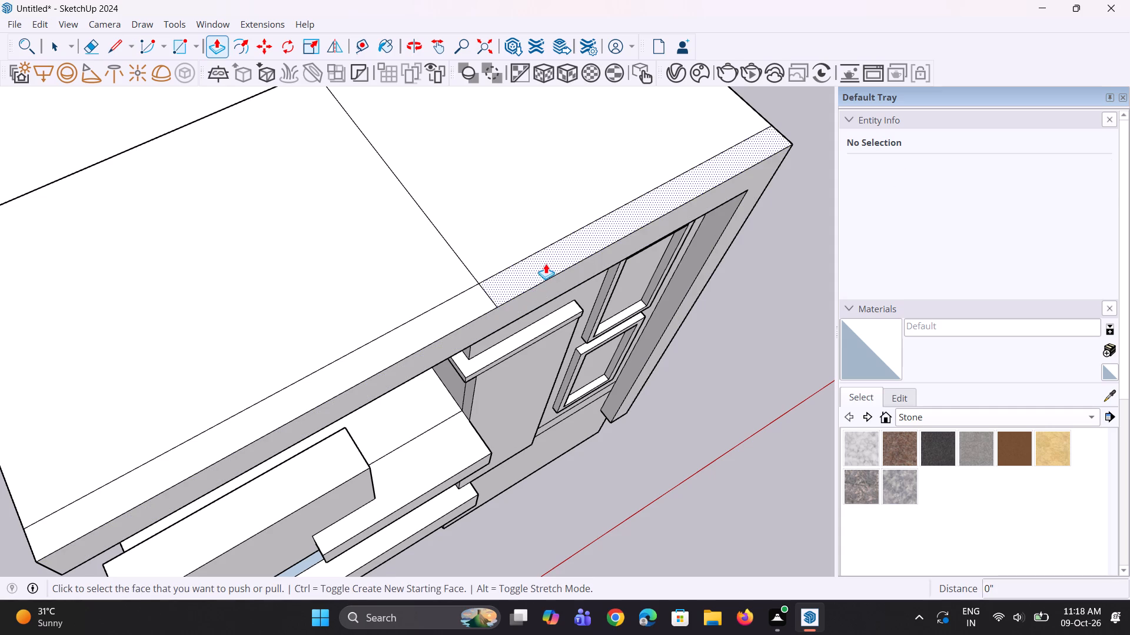
pyautogui.scroll(-3, 556, 232)
pyautogui.moveTo(554, 240); pyautogui.dragTo(437, 180, button='middle')
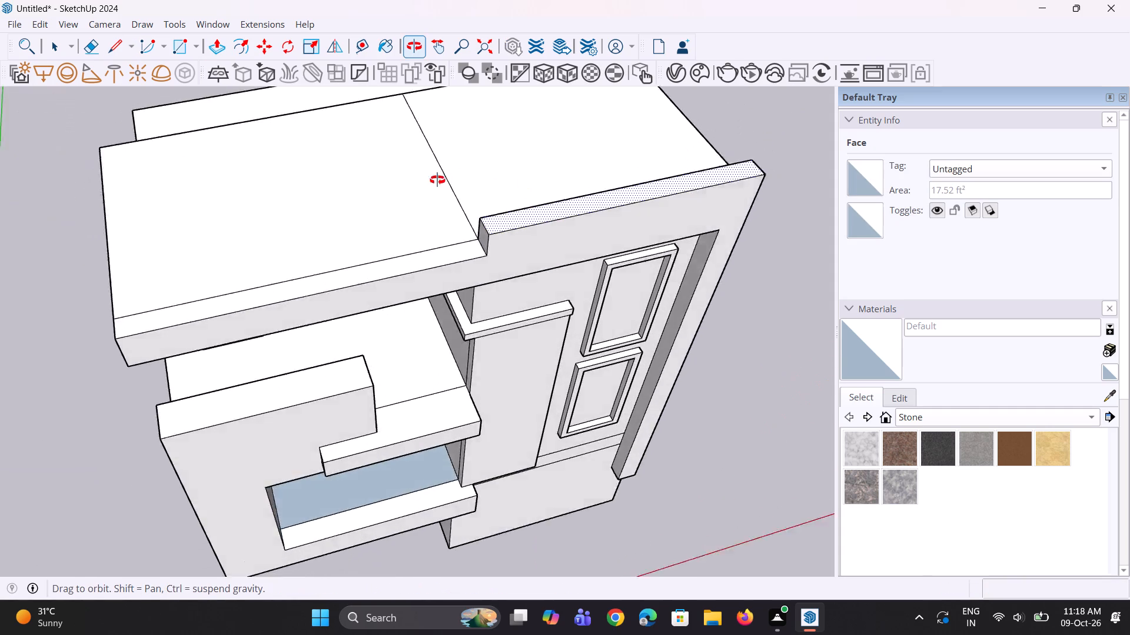
pyautogui.moveTo(437, 180); pyautogui.dragTo(416, 183, button='middle')
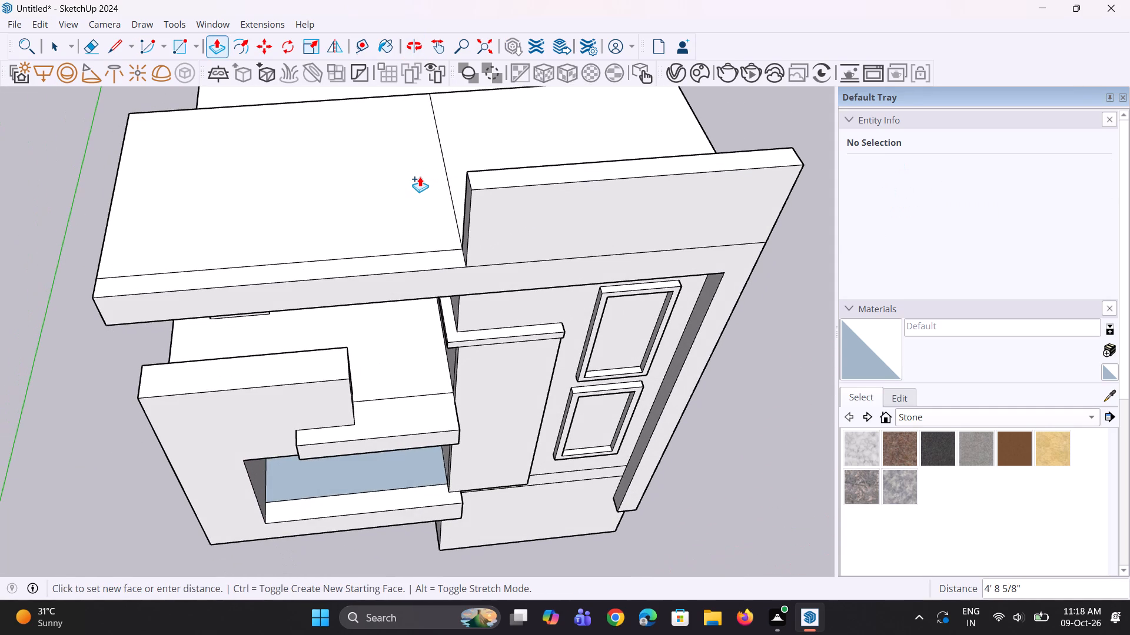
pyautogui.click(423, 191)
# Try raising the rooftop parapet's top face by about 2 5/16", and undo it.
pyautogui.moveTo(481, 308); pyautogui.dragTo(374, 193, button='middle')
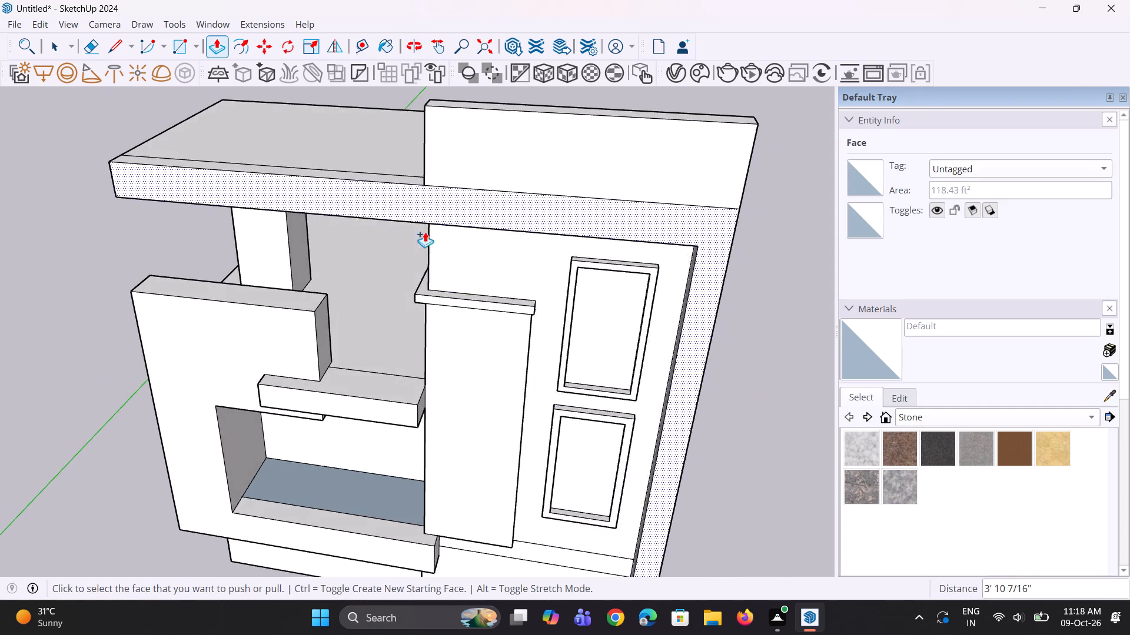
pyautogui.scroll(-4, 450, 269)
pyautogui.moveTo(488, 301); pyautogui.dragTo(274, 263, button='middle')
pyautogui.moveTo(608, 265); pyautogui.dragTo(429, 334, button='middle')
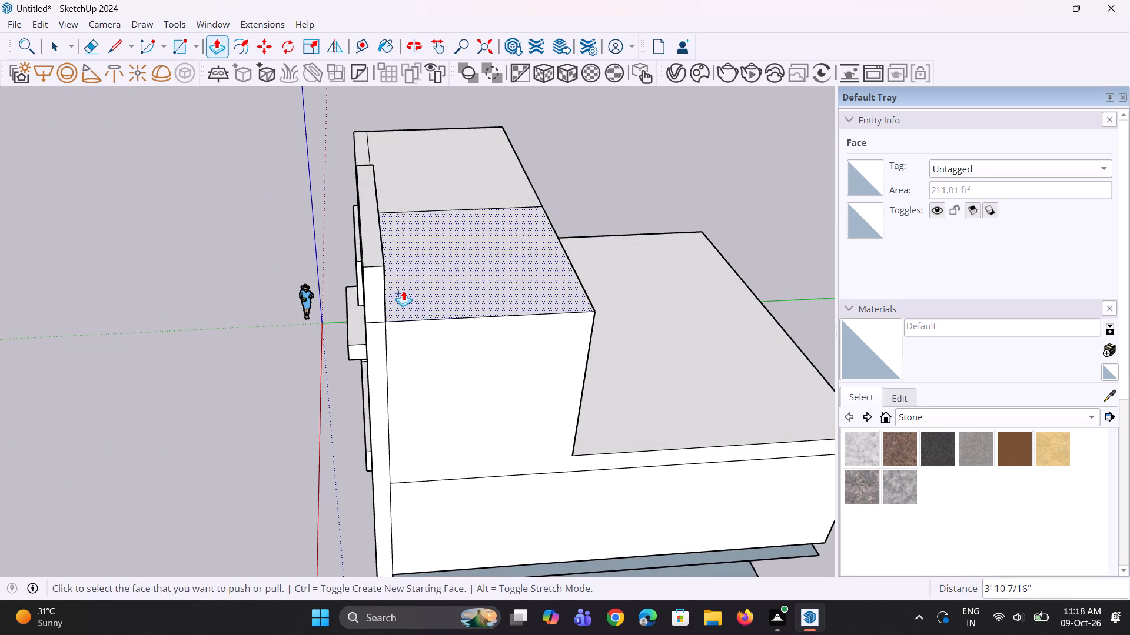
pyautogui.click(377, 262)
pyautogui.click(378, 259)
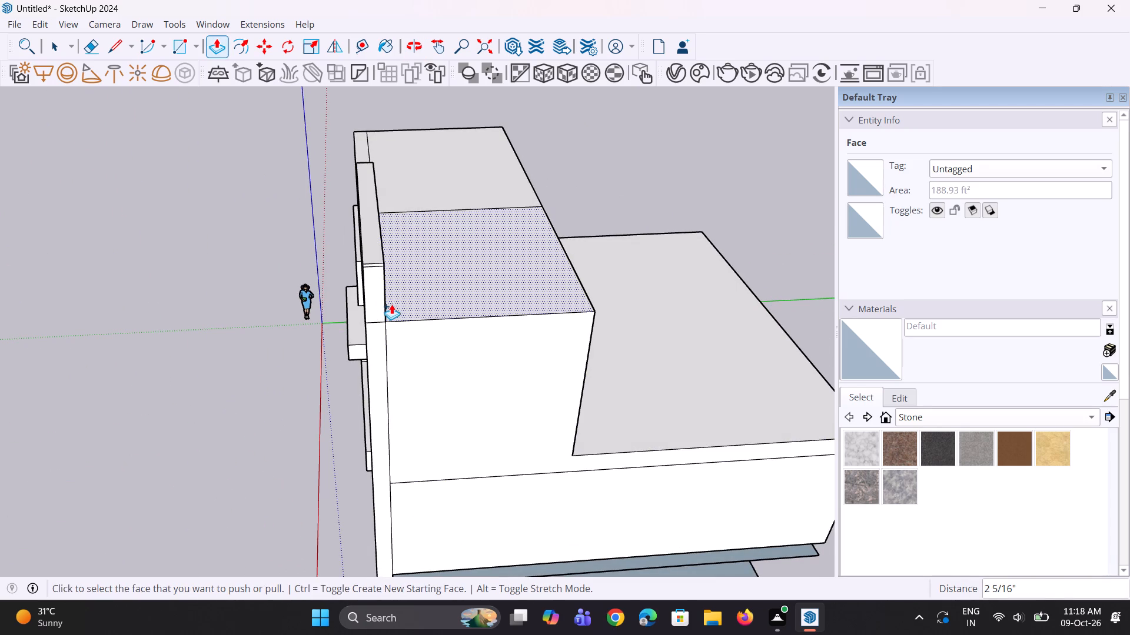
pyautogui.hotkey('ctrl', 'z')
# Raise the rooftop parapet's top face by about 4 11/16".
pyautogui.click(382, 255)
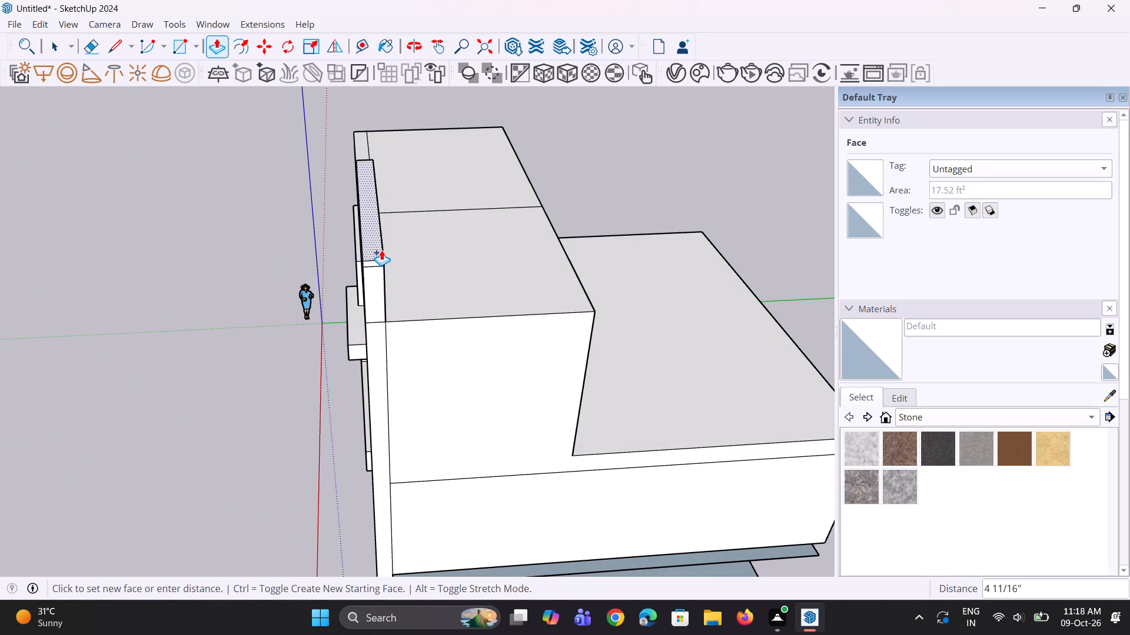
pyautogui.click(381, 250)
# Examine the building's side and front massing with the raised parapet above the canopy.
pyautogui.moveTo(426, 316); pyautogui.dragTo(583, 295, button='middle')
pyautogui.scroll(-4, 597, 310)
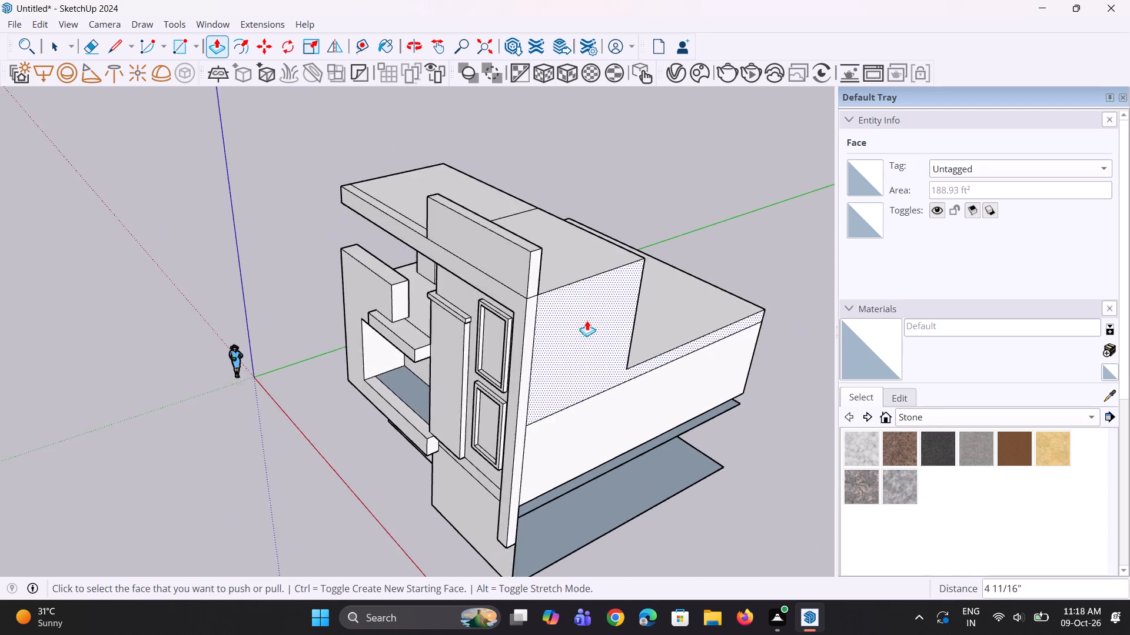
pyautogui.moveTo(545, 322); pyautogui.dragTo(769, 210, button='middle')
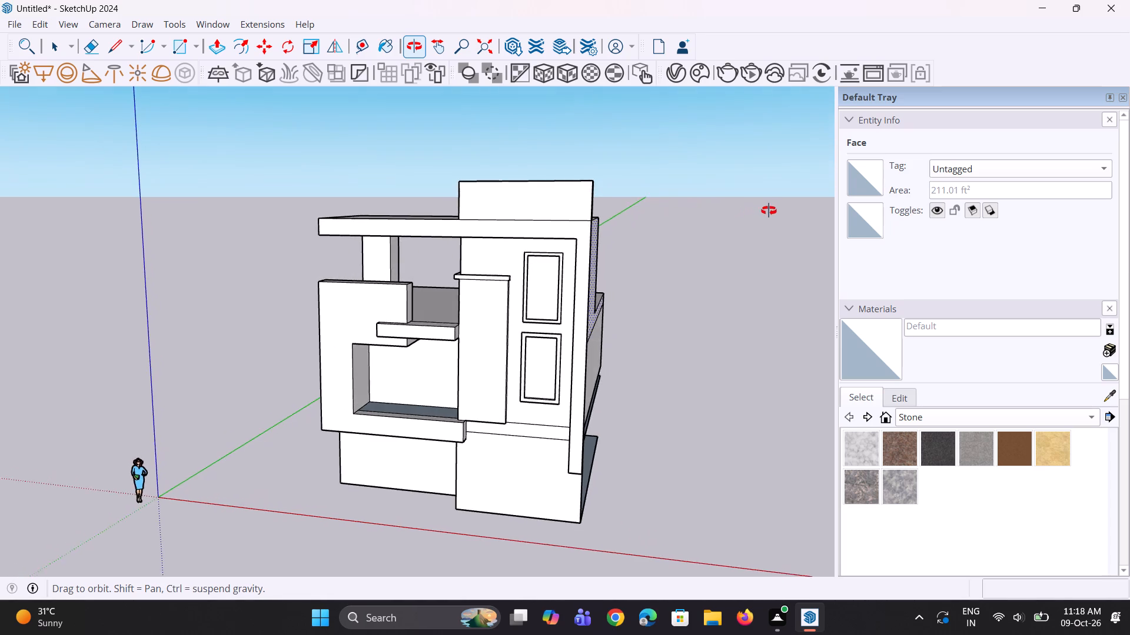
pyautogui.moveTo(769, 210); pyautogui.dragTo(832, 209, button='middle')
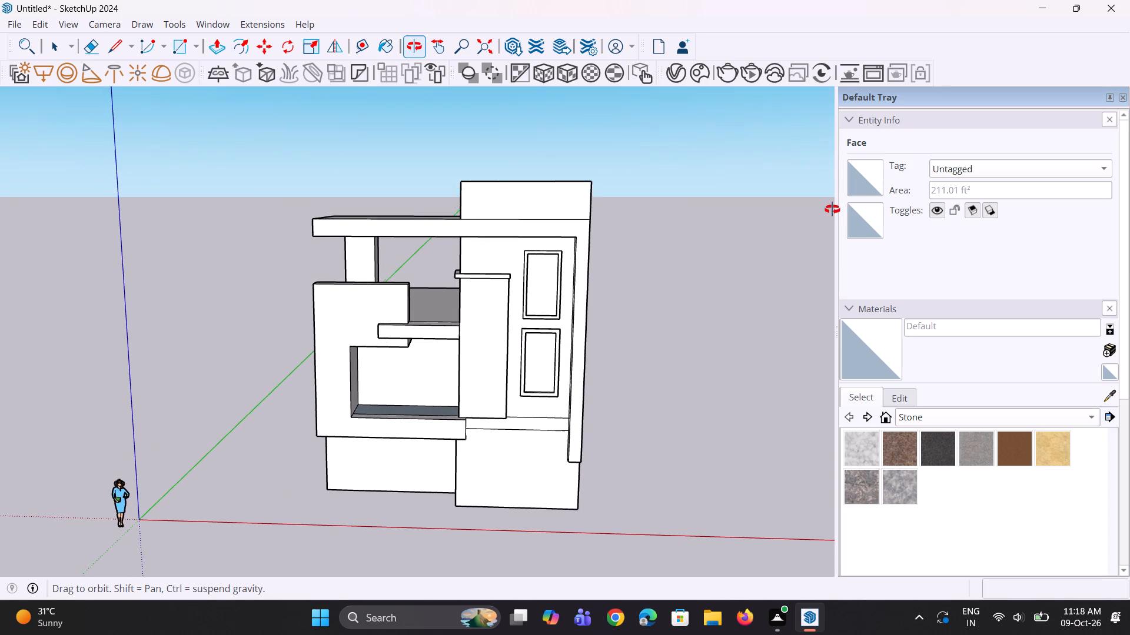
pyautogui.moveTo(832, 209); pyautogui.dragTo(832, 205, button='middle')
pyautogui.moveTo(360, 362); pyautogui.dragTo(394, 327, button='middle')
pyautogui.scroll(-4, 401, 326)
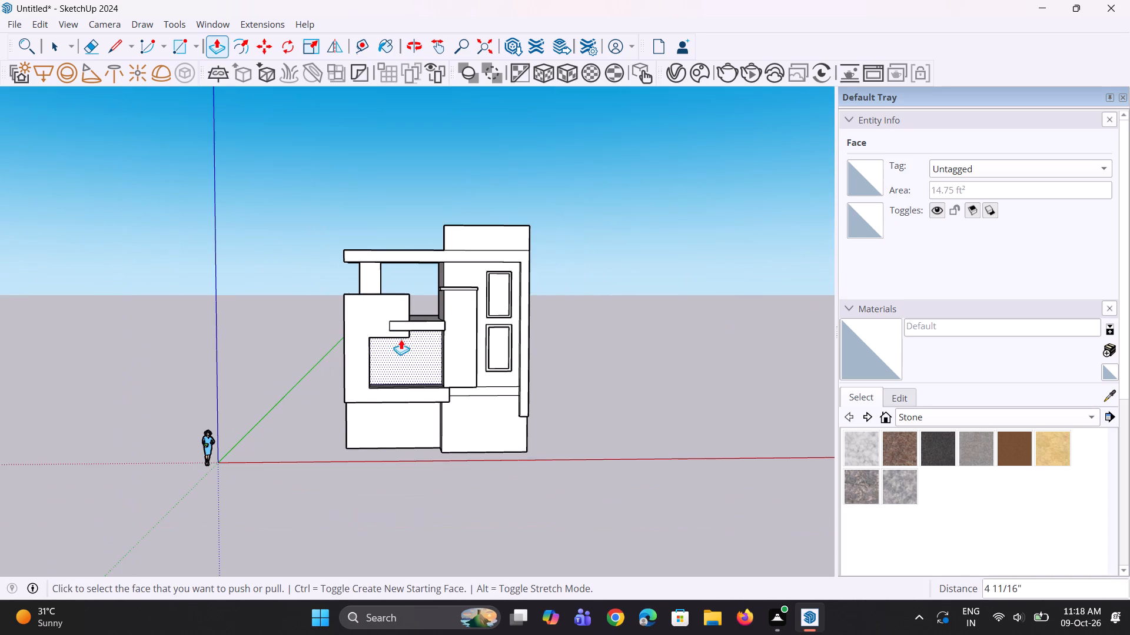
pyautogui.moveTo(413, 321); pyautogui.dragTo(407, 305, button='middle')
# Draw a rectangle about 6' 8 5/16" by 5' 2 5/8" on the recessed wall inside the projecting frame's opening.
pyautogui.scroll(7, 389, 379)
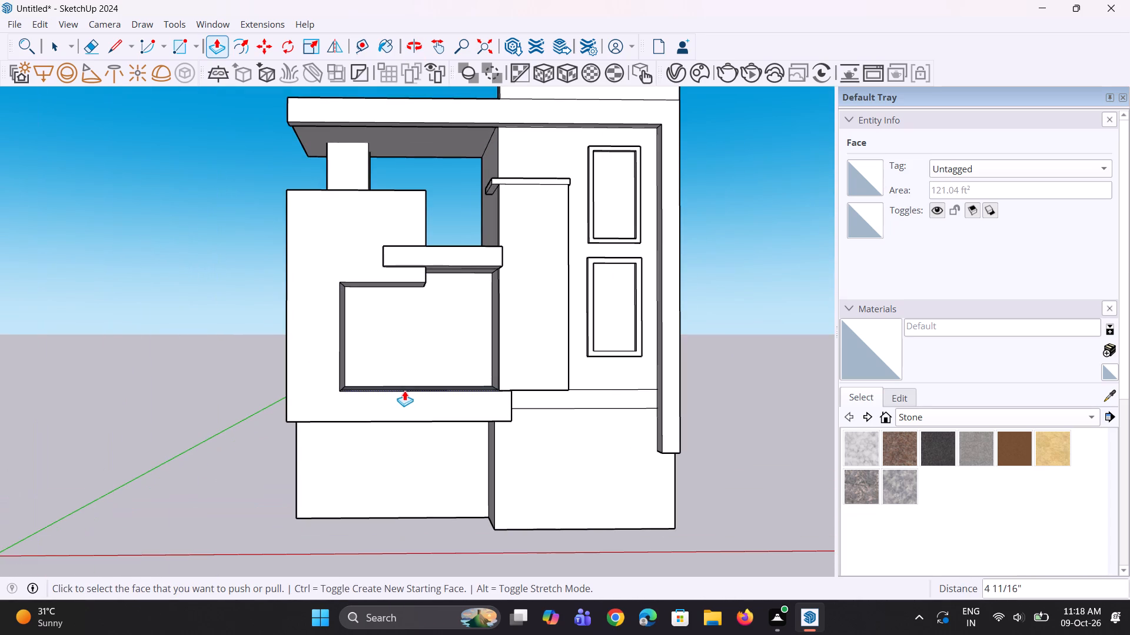
pyautogui.moveTo(409, 390); pyautogui.dragTo(397, 446, button='middle')
pyautogui.moveTo(396, 447); pyautogui.dragTo(392, 435, button='middle')
pyautogui.scroll(1, 396, 447)
pyautogui.press('r')
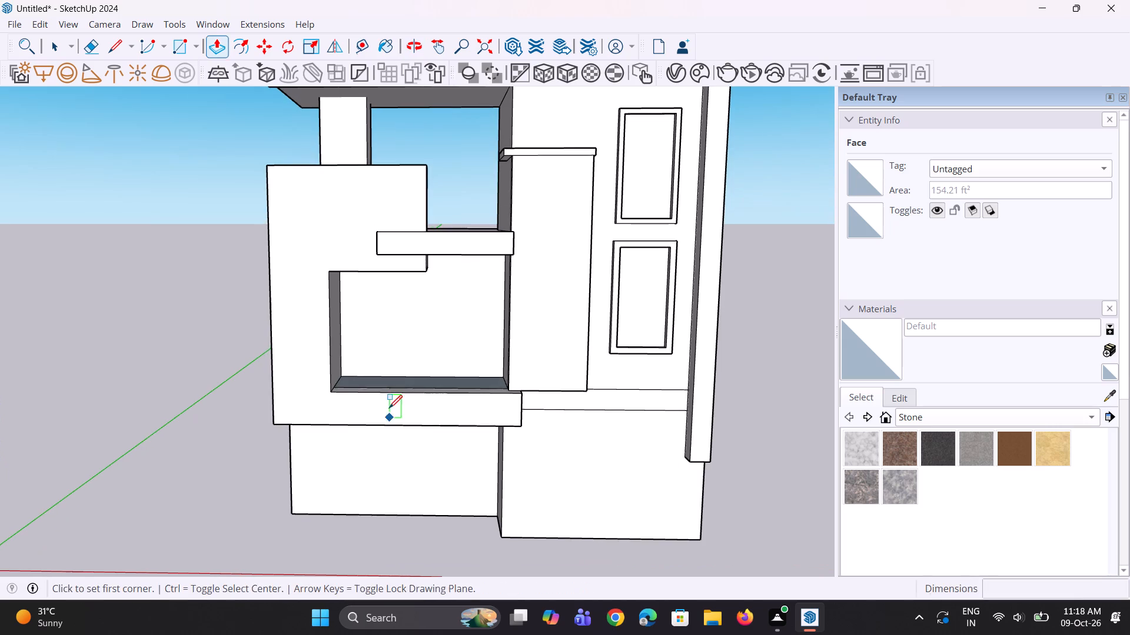
pyautogui.moveTo(370, 397); pyautogui.dragTo(388, 385, button='middle')
pyautogui.scroll(5, 407, 337)
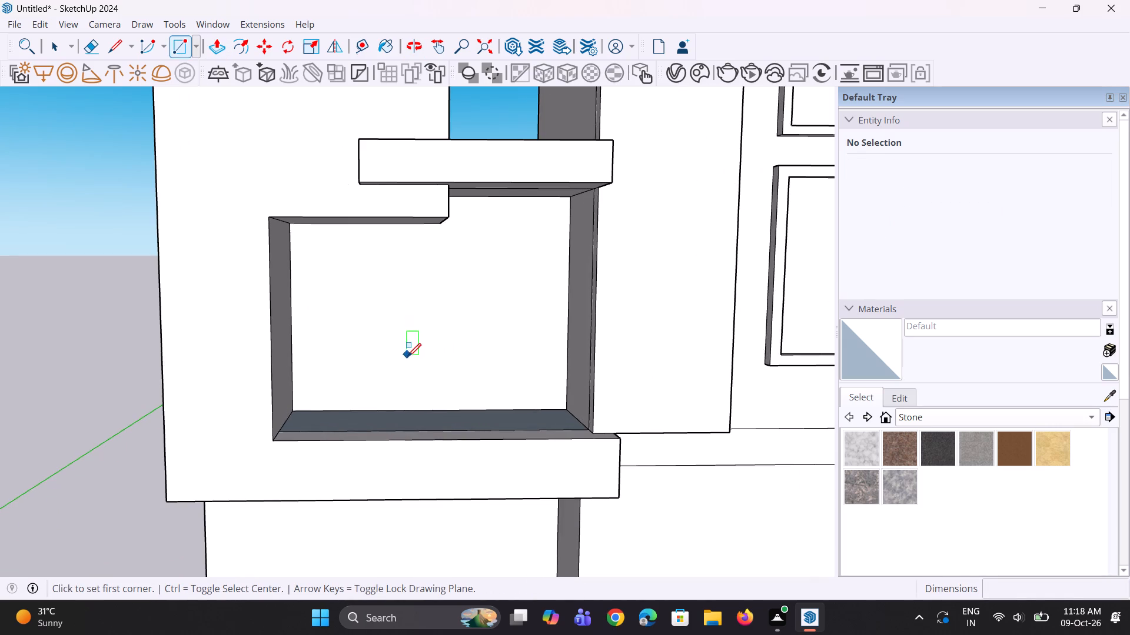
pyautogui.scroll(-3, 408, 356)
pyautogui.moveTo(417, 360); pyautogui.dragTo(422, 346, button='middle')
pyautogui.scroll(2, 417, 355)
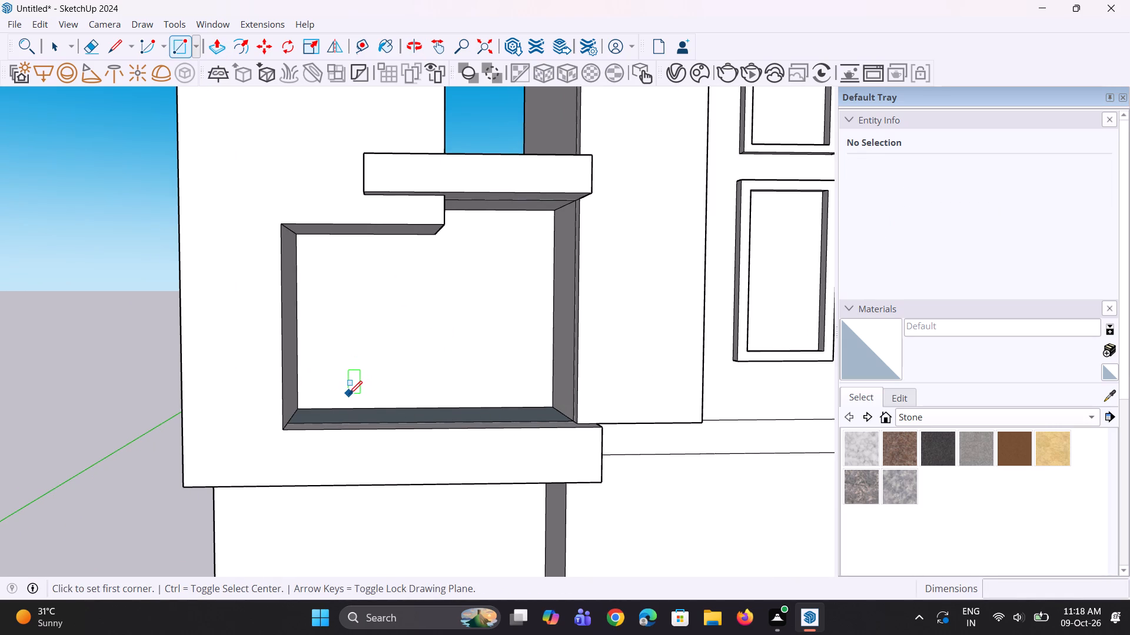
pyautogui.click(349, 394)
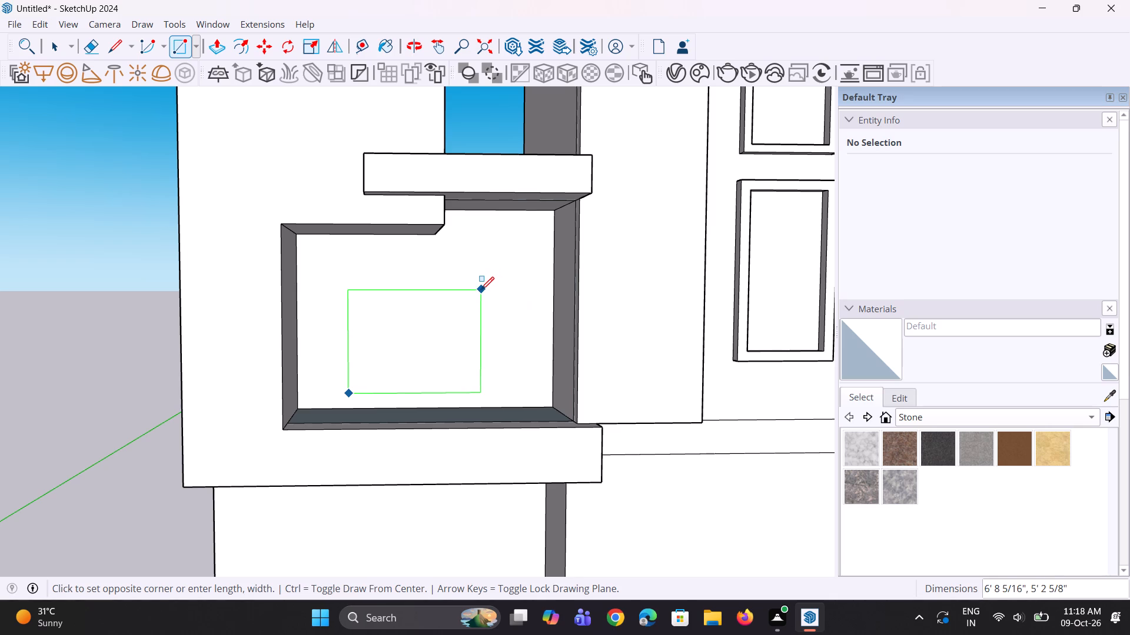
pyautogui.click(481, 290)
# Move the rectangle's face slightly upward on the recessed wall and clear the selection.
pyautogui.moveTo(491, 315); pyautogui.dragTo(373, 386, button='middle')
pyautogui.scroll(4, 367, 378)
pyautogui.moveTo(373, 375); pyautogui.dragTo(381, 369, button='middle')
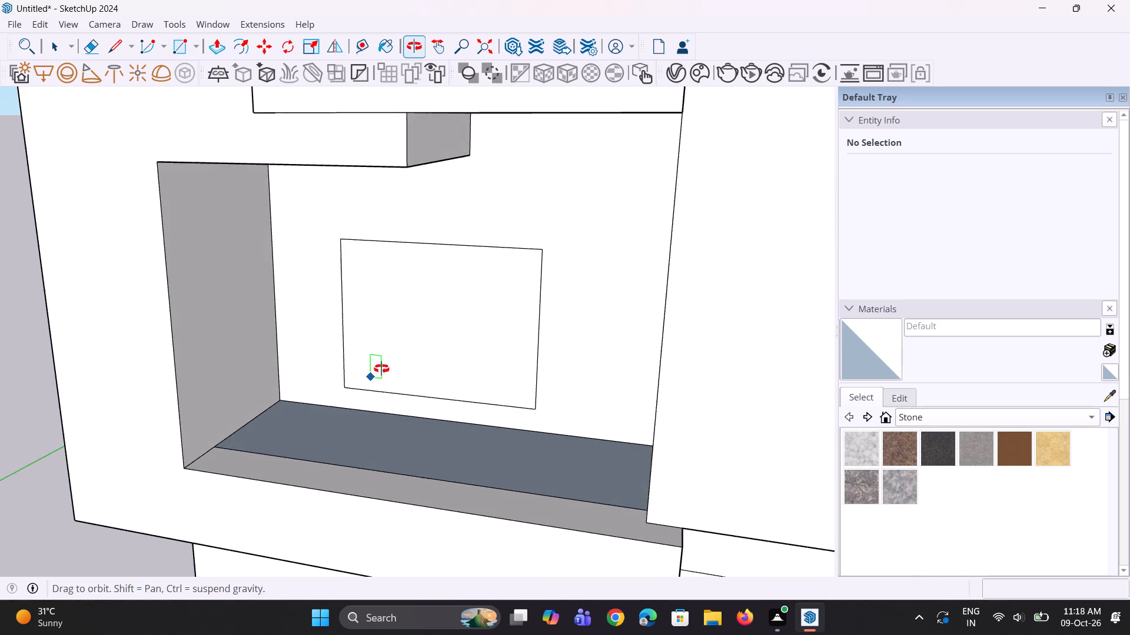
pyautogui.moveTo(381, 369); pyautogui.dragTo(384, 364, button='middle')
pyautogui.press('space')
pyautogui.click(406, 362)
pyautogui.press('m')
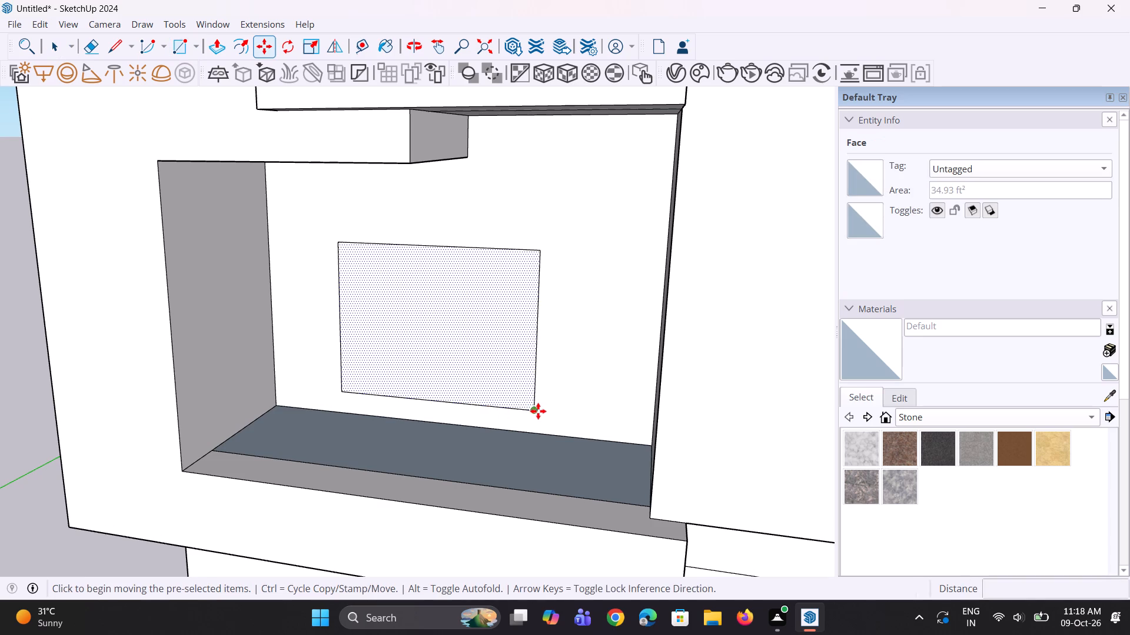
pyautogui.click(536, 410)
pyautogui.click(535, 393)
pyautogui.moveTo(437, 442); pyautogui.dragTo(505, 387, button='middle')
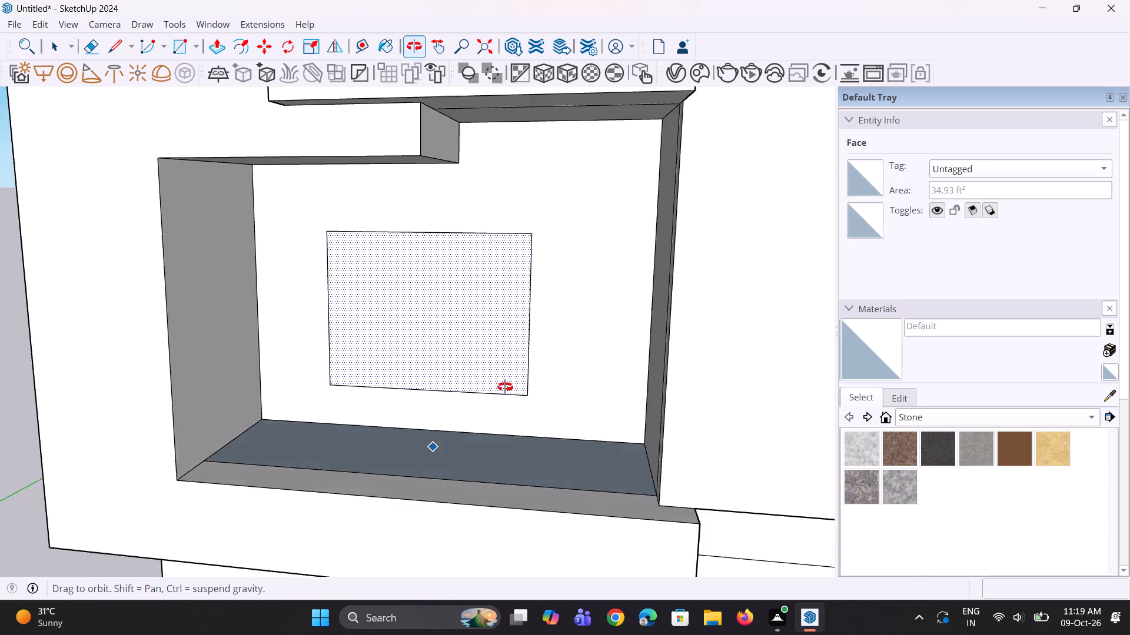
pyautogui.moveTo(505, 387); pyautogui.dragTo(507, 384, button='middle')
pyautogui.scroll(-18, 501, 394)
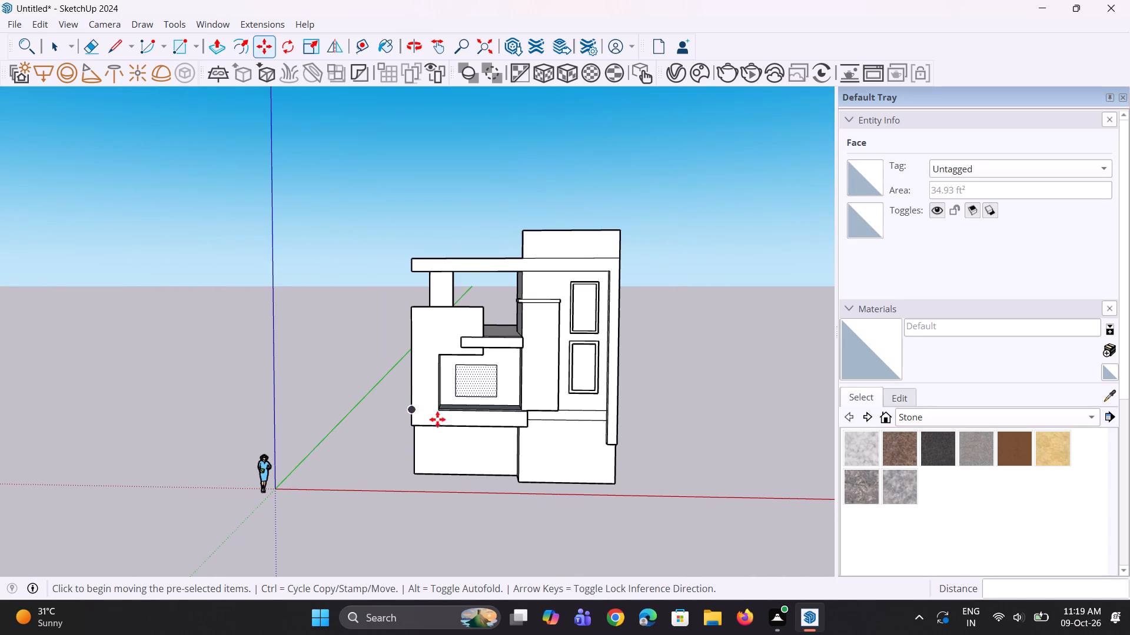
pyautogui.press('space')
pyautogui.press('space')
pyautogui.click(415, 544)
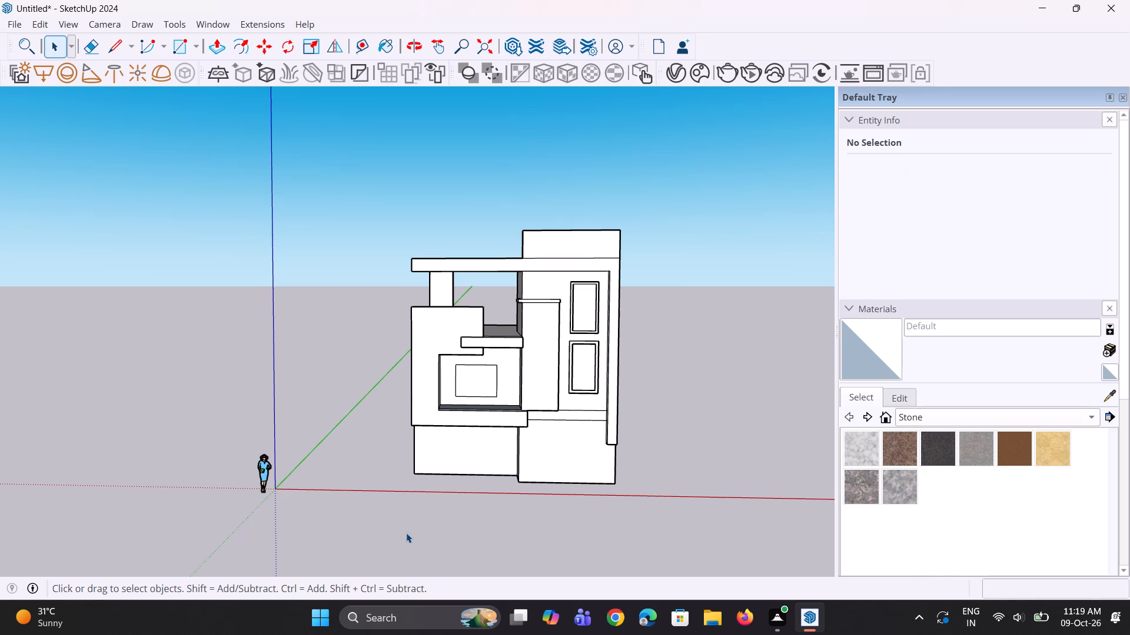
# Examine the whole front, checking the recessed wall's rectangle against the frames, canopy and parapet from varying distances and heights.
pyautogui.scroll(-1, 443, 460)
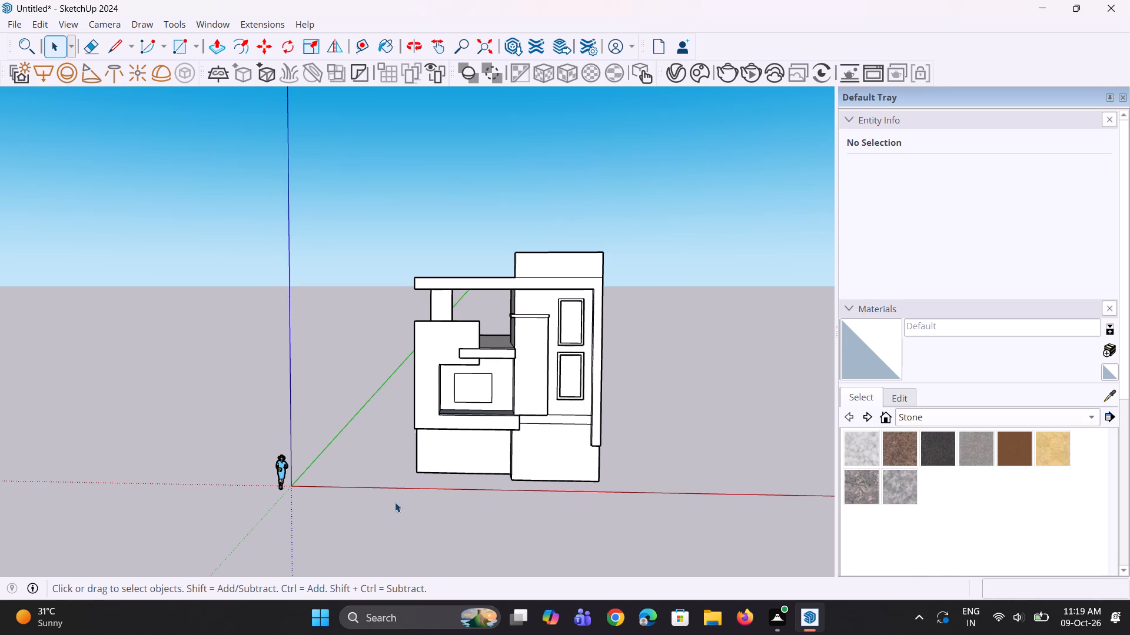
pyautogui.scroll(-3, 394, 515)
pyautogui.moveTo(398, 520); pyautogui.dragTo(413, 542, button='middle')
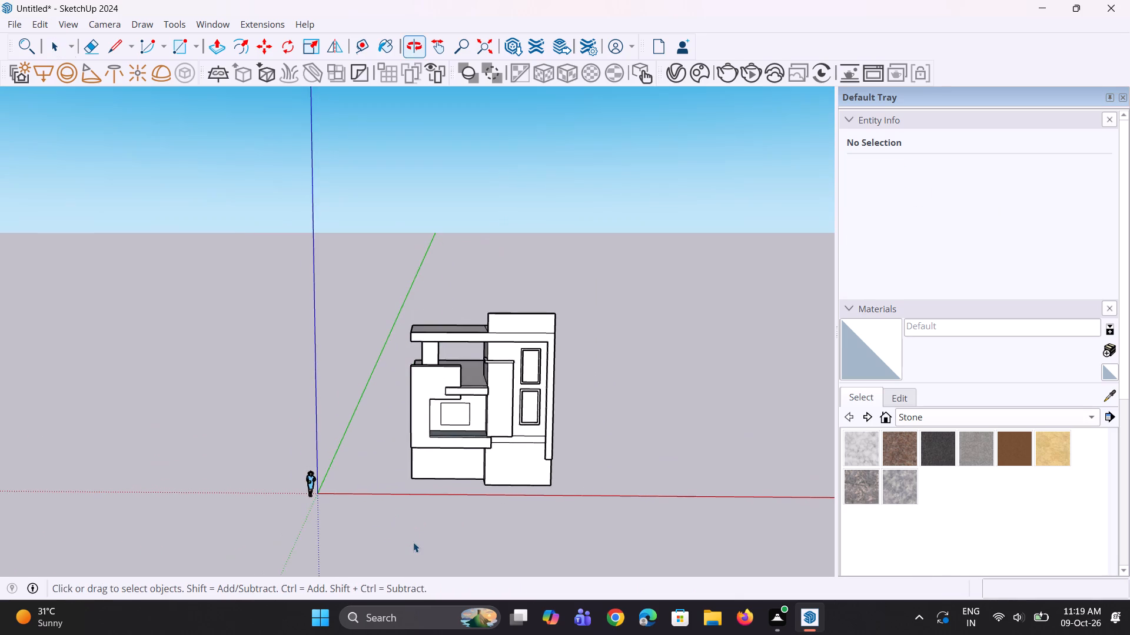
pyautogui.scroll(3, 408, 541)
pyautogui.press('space')
pyautogui.press('space')
pyautogui.click(381, 556)
pyautogui.scroll(3, 395, 482)
pyautogui.scroll(3, 435, 431)
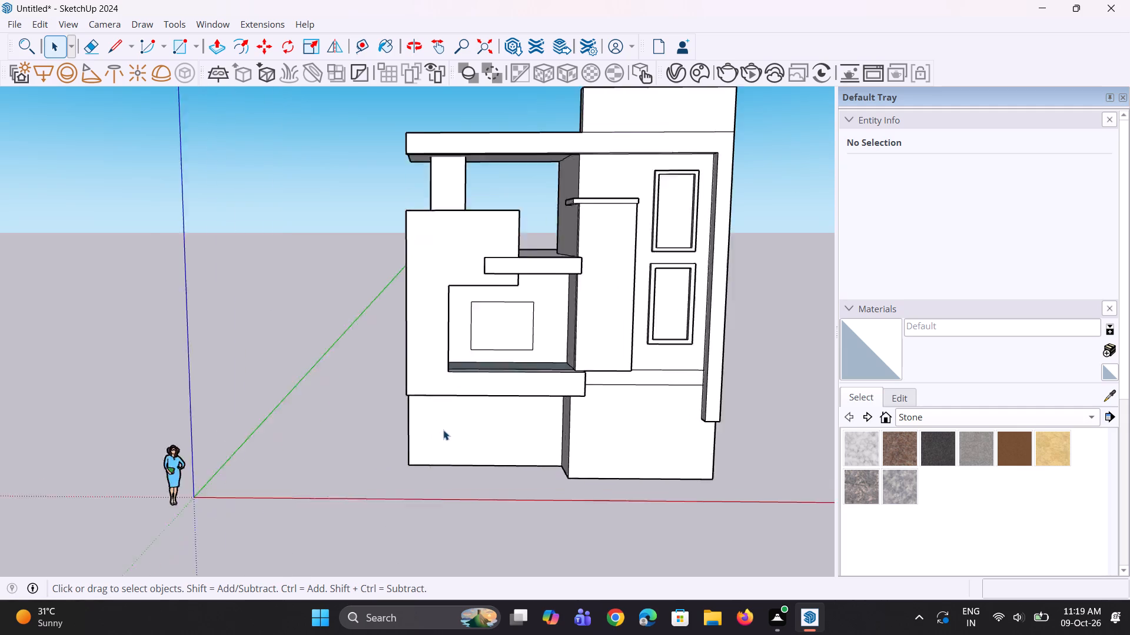
pyautogui.scroll(1, 549, 424)
pyautogui.moveTo(553, 422); pyautogui.dragTo(529, 387, button='middle')
pyautogui.scroll(1, 508, 309)
pyautogui.moveTo(484, 332); pyautogui.dragTo(483, 347, button='middle')
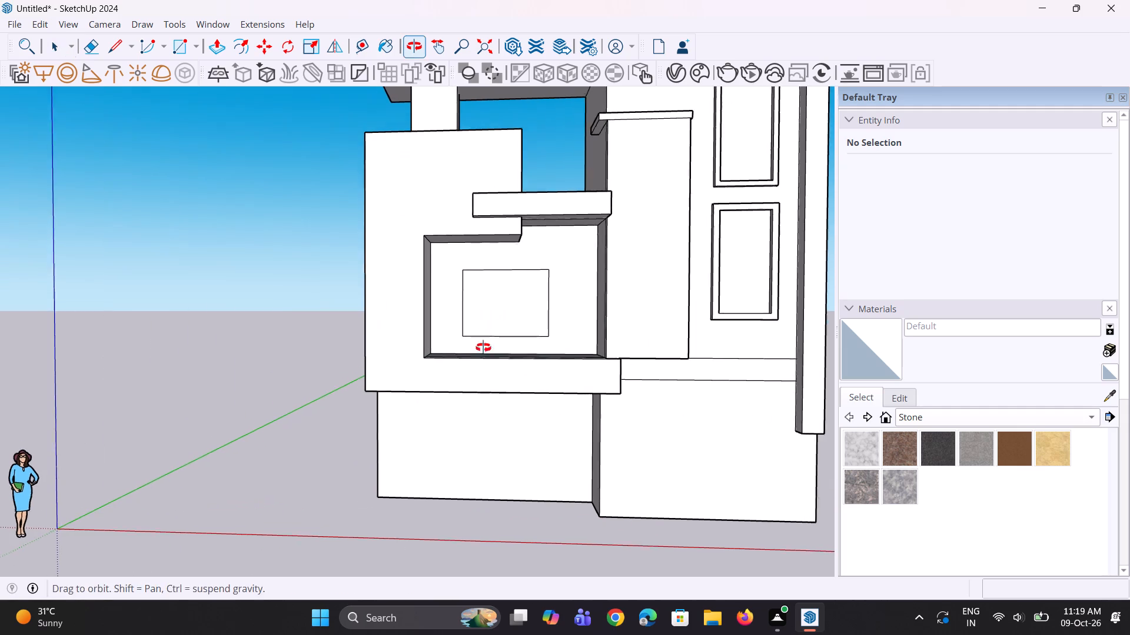
pyautogui.moveTo(483, 347); pyautogui.dragTo(477, 366, button='middle')
pyautogui.scroll(-4, 457, 357)
pyautogui.moveTo(467, 350); pyautogui.dragTo(478, 337, button='middle')
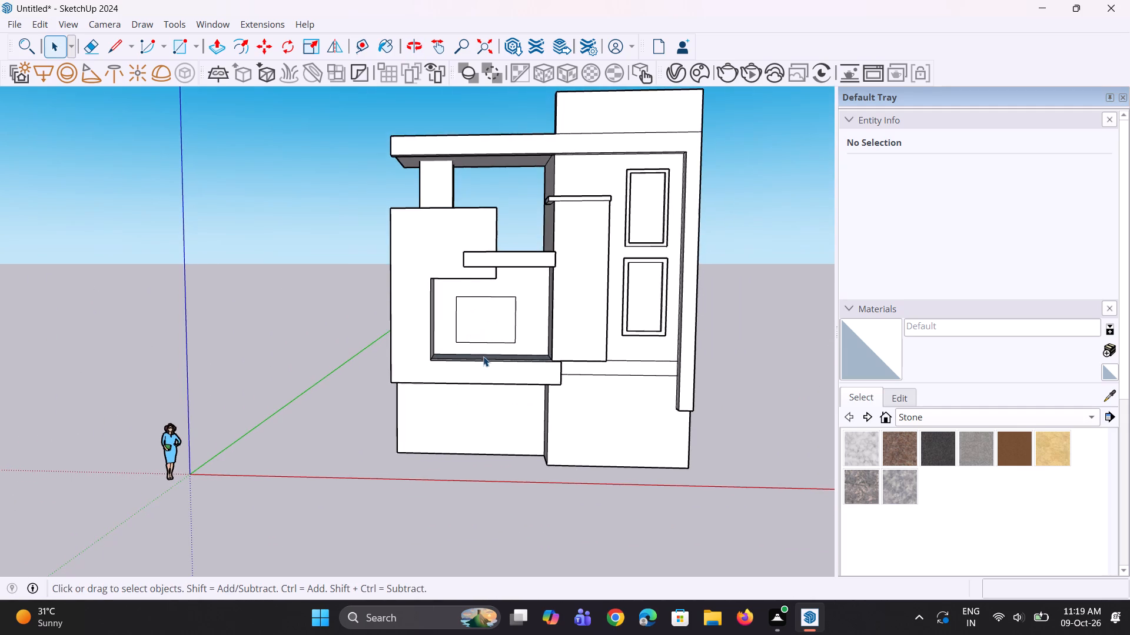
pyautogui.scroll(3, 483, 356)
pyautogui.scroll(-3, 483, 356)
pyautogui.moveTo(459, 425); pyautogui.dragTo(480, 385, button='middle')
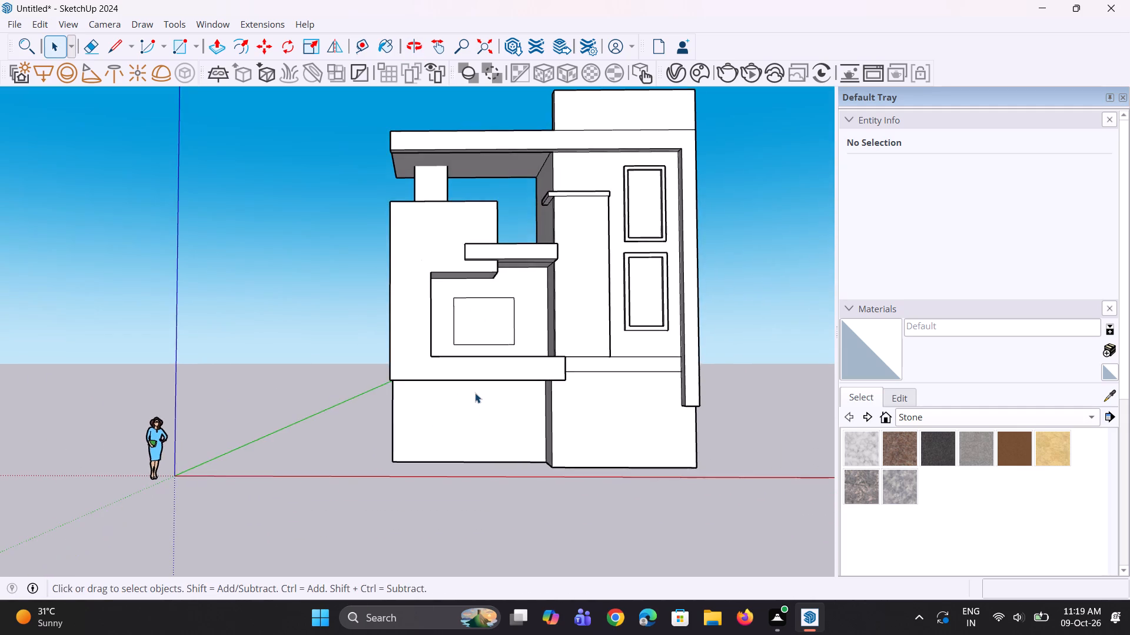
pyautogui.scroll(-4, 465, 405)
pyautogui.moveTo(450, 416); pyautogui.dragTo(434, 437, button='middle')
pyautogui.scroll(-1, 434, 437)
pyautogui.moveTo(434, 437); pyautogui.dragTo(426, 445, button='middle')
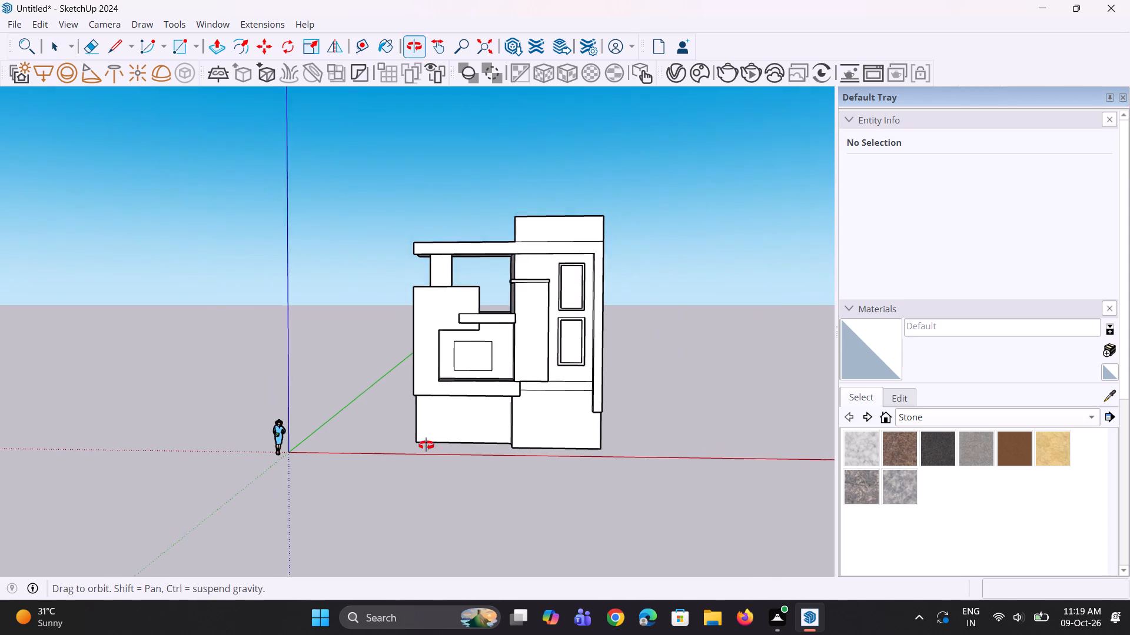
# Examine the building's front, roof and the recessed wall's rectangle from several heights and distances.
pyautogui.moveTo(426, 445); pyautogui.dragTo(424, 447, button='middle')
pyautogui.scroll(2, 424, 448)
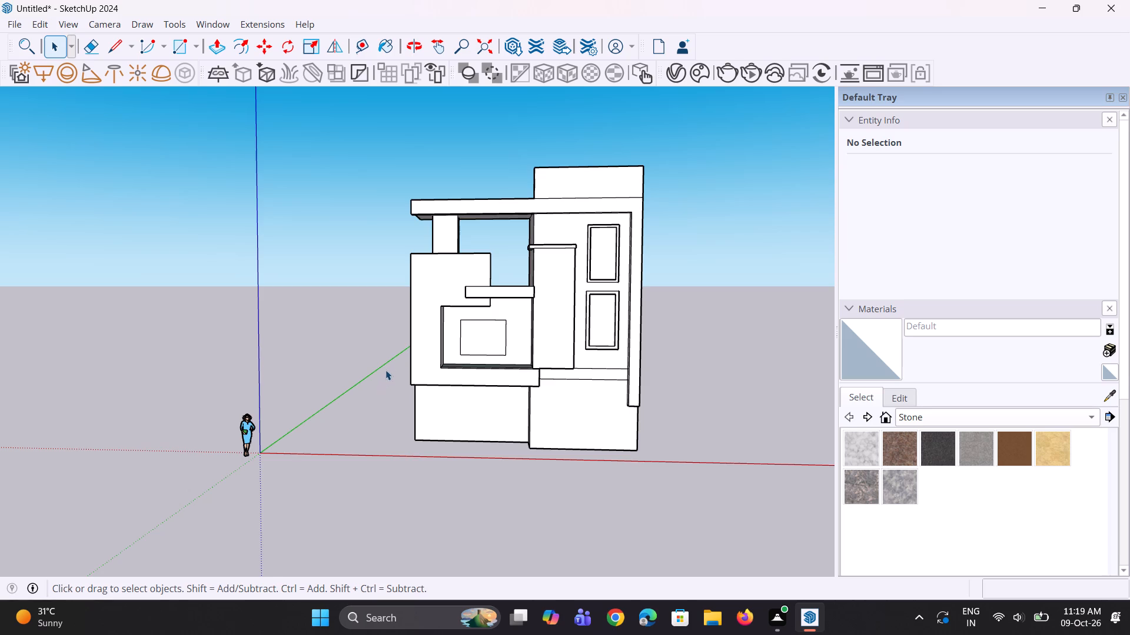
pyautogui.scroll(-1, 383, 373)
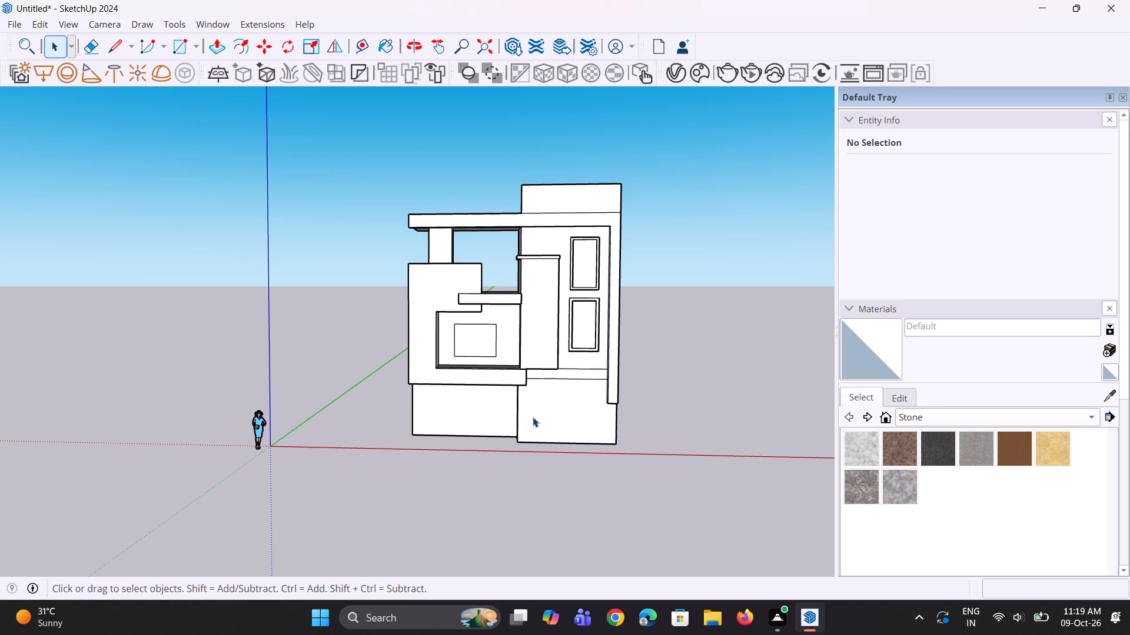
pyautogui.scroll(-2, 447, 395)
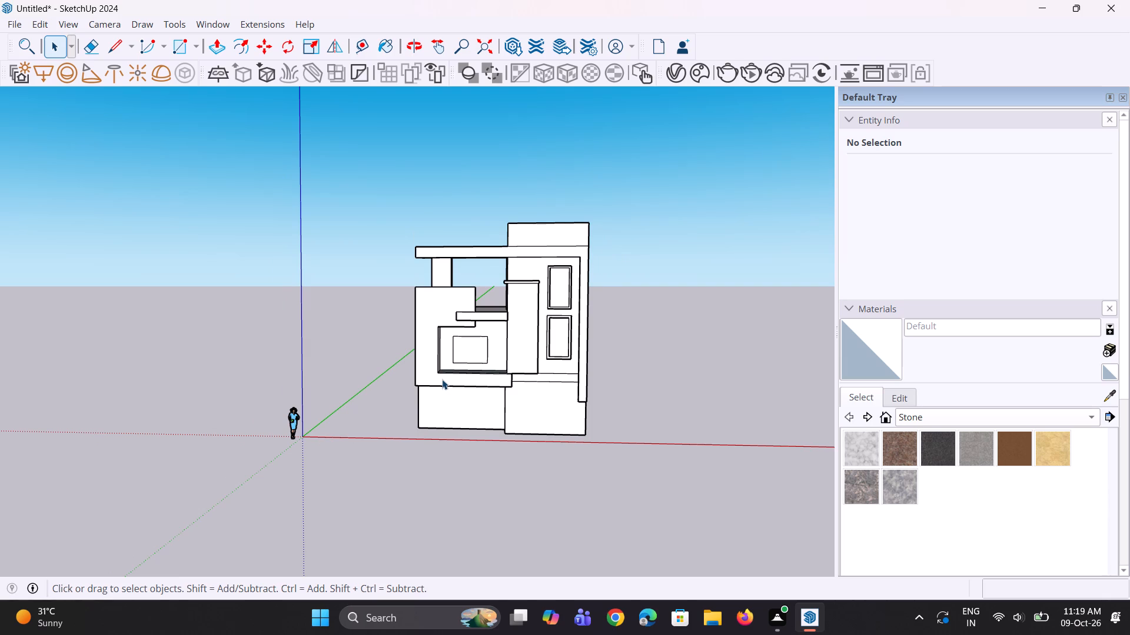
pyautogui.moveTo(428, 386); pyautogui.dragTo(428, 465, button='middle')
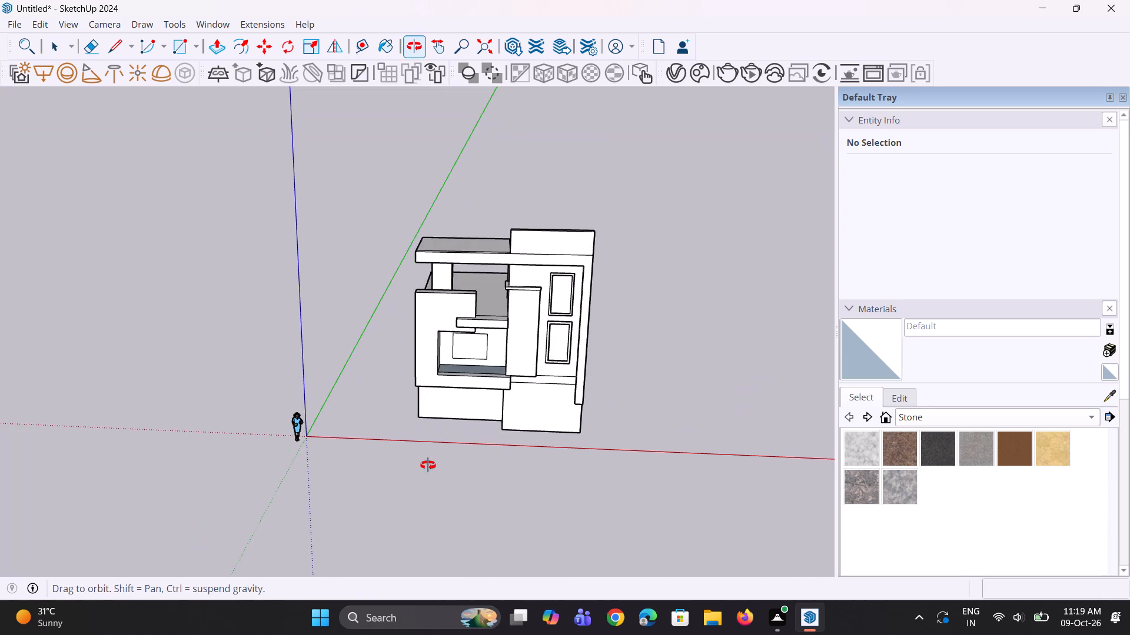
pyautogui.moveTo(428, 465); pyautogui.dragTo(428, 464, button='middle')
pyautogui.moveTo(432, 440); pyautogui.dragTo(445, 329, button='middle')
pyautogui.scroll(1, 444, 328)
pyautogui.moveTo(421, 355); pyautogui.dragTo(363, 416, button='middle')
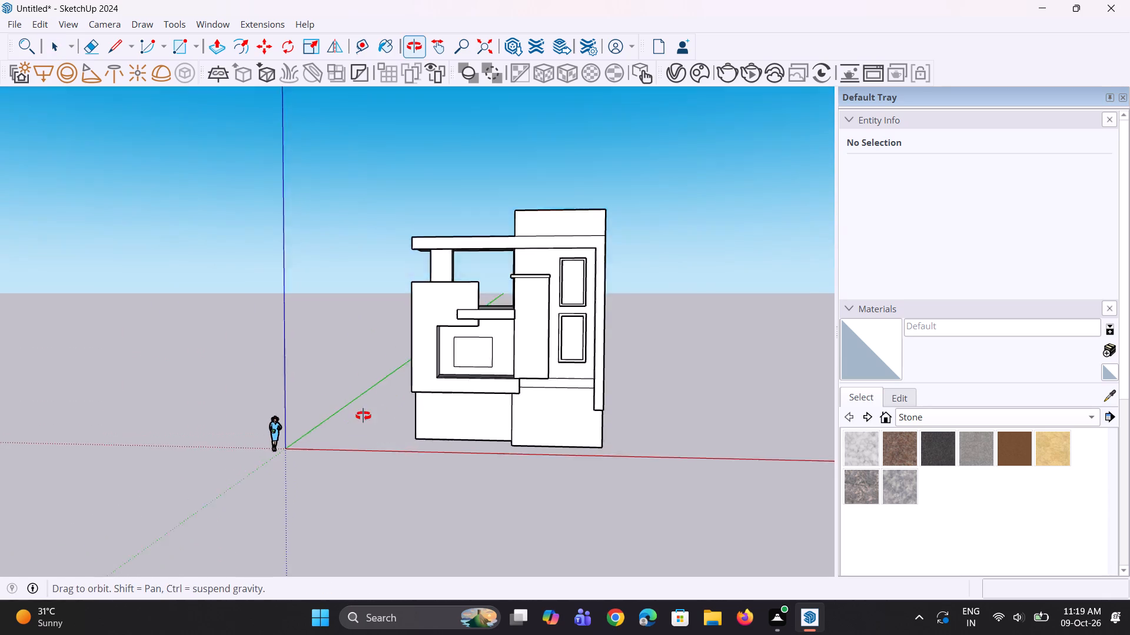
pyautogui.moveTo(363, 416); pyautogui.dragTo(312, 424, button='middle')
pyautogui.scroll(6, 416, 405)
pyautogui.moveTo(420, 395); pyautogui.dragTo(496, 362, button='middle')
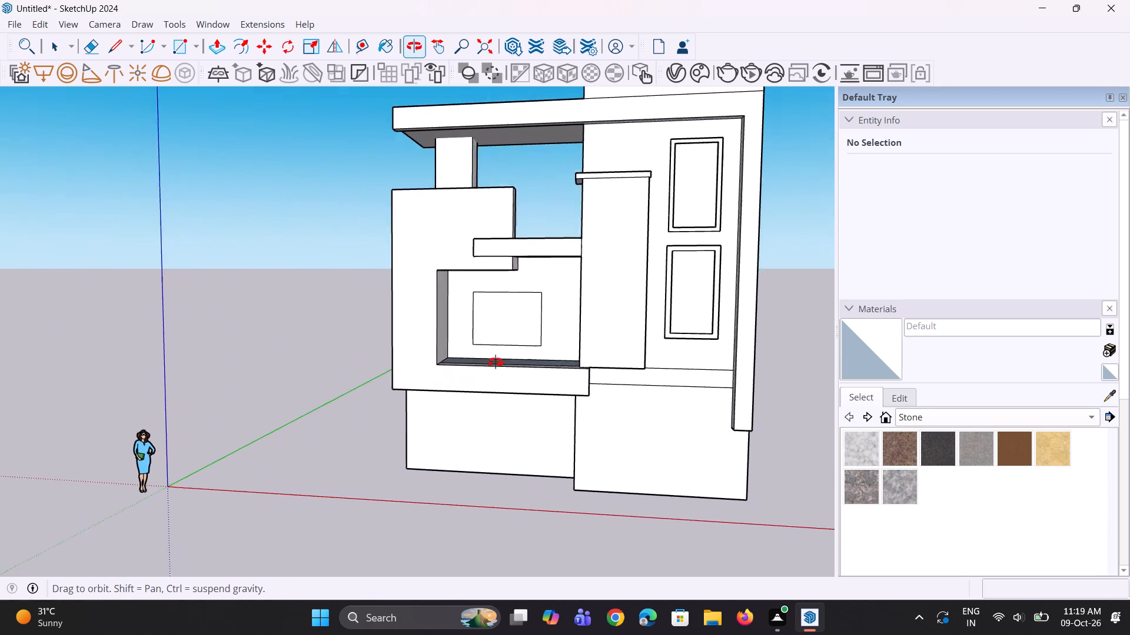
pyautogui.moveTo(496, 362); pyautogui.dragTo(517, 360, button='middle')
# Push the inner side face of the projecting frame's opening outward 7 1/16" with Push/Pull to widen the opening.
pyautogui.press('p')
pyautogui.moveTo(504, 311); pyautogui.dragTo(493, 235, button='middle')
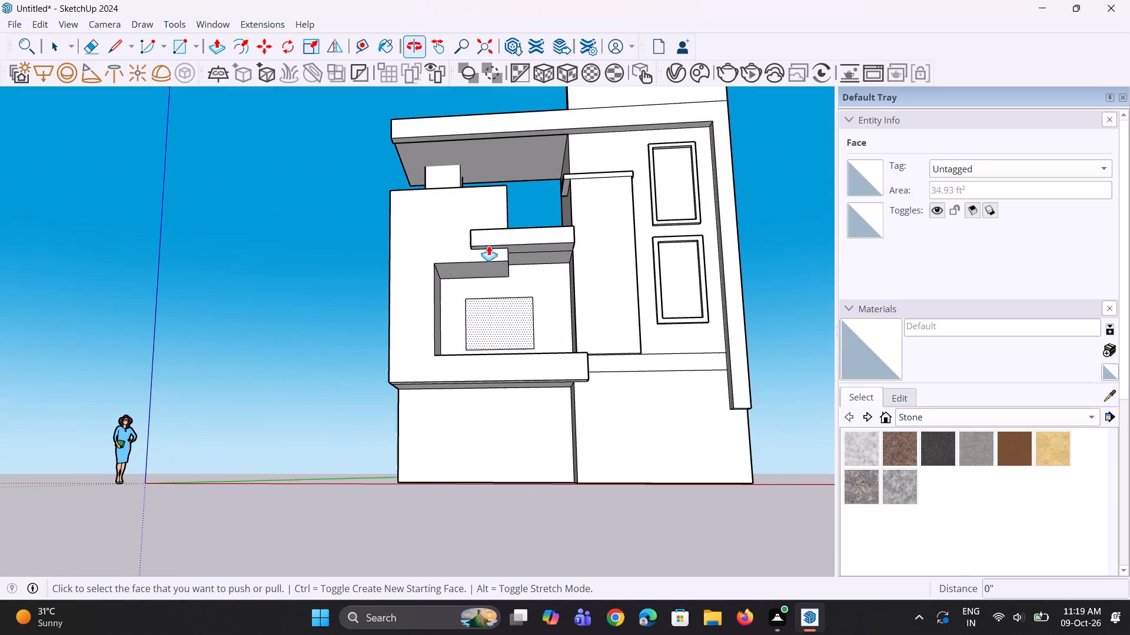
pyautogui.moveTo(440, 317); pyautogui.dragTo(409, 376, button='middle')
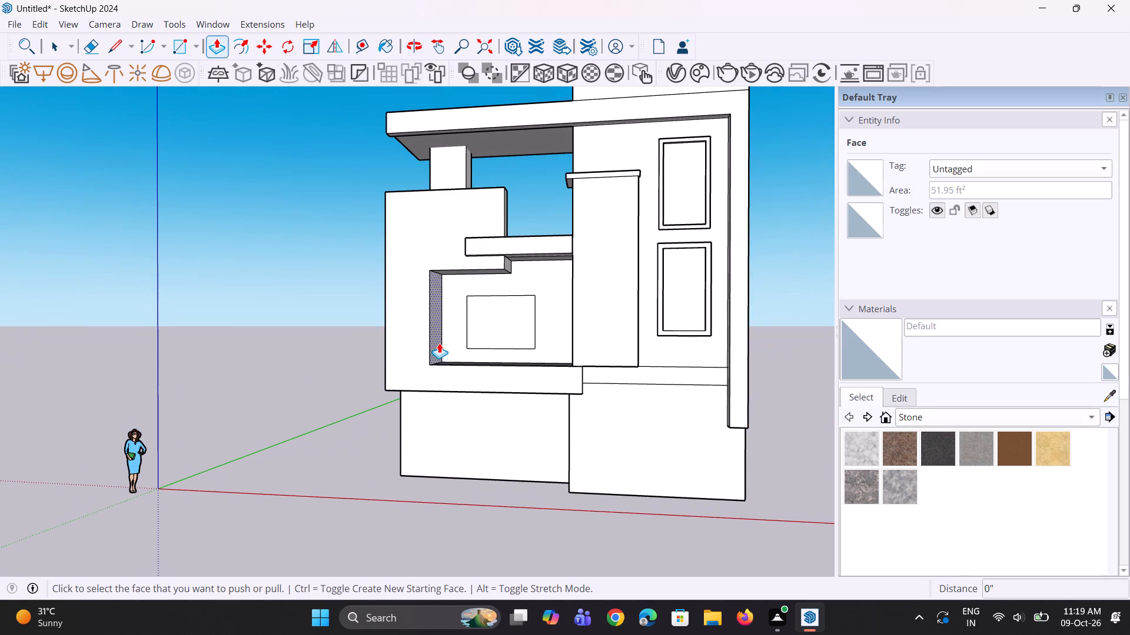
pyautogui.click(439, 343)
pyautogui.click(433, 340)
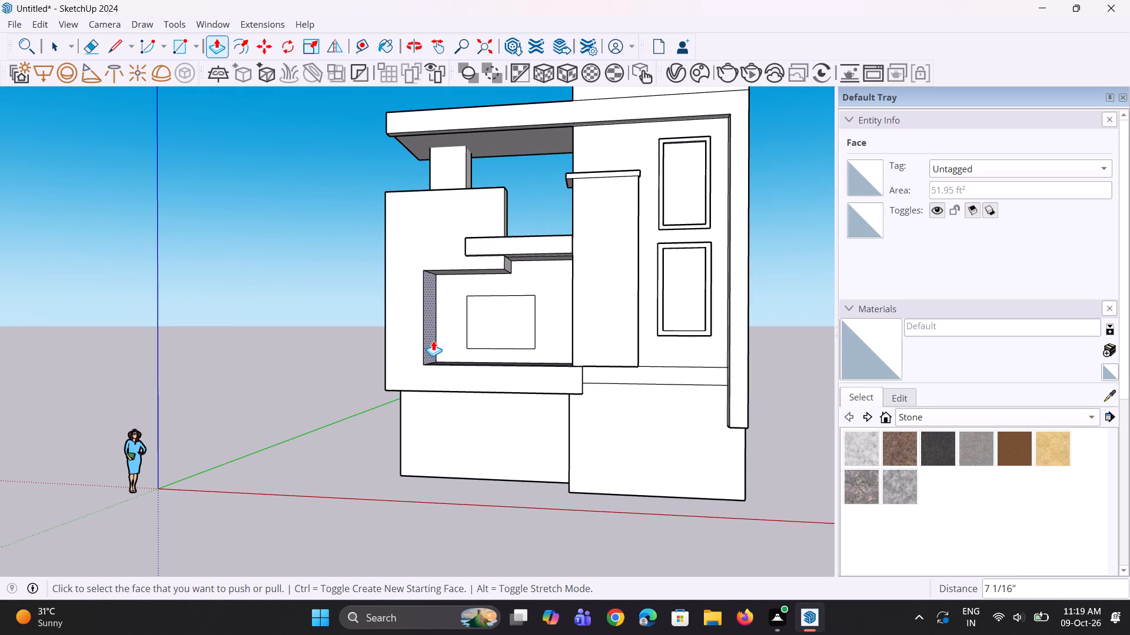
# Lower the top face of the projecting frame beneath the canopy column by 10 1/8" with Push/Pull.
pyautogui.moveTo(464, 285); pyautogui.dragTo(475, 233, button='middle')
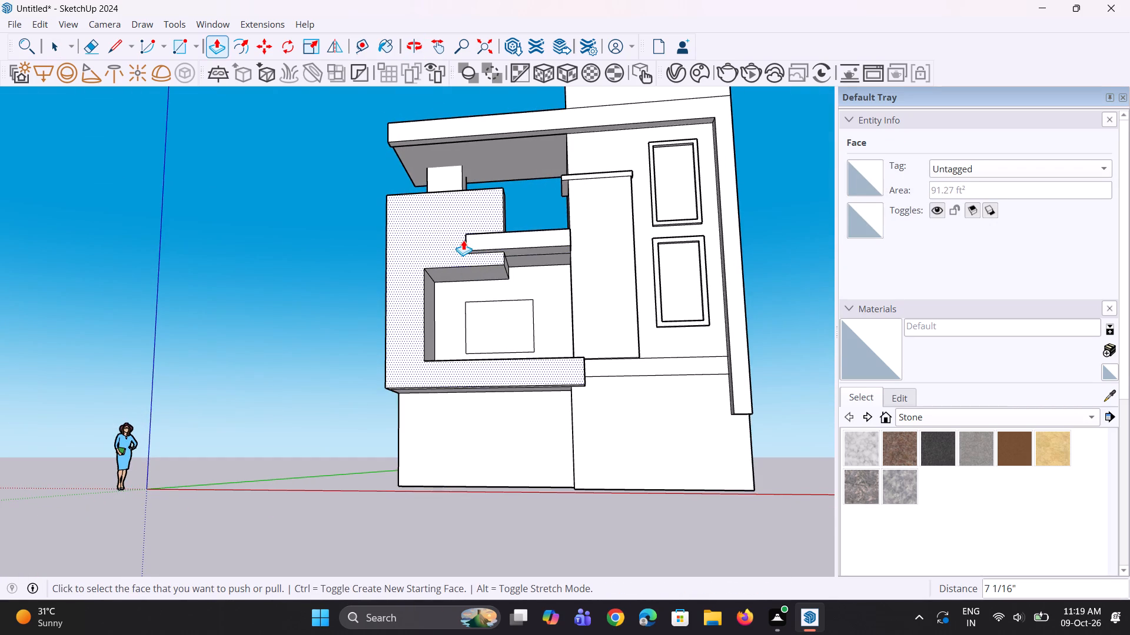
pyautogui.moveTo(445, 246); pyautogui.dragTo(474, 399, button='middle')
pyautogui.moveTo(450, 230); pyautogui.dragTo(454, 324, button='middle')
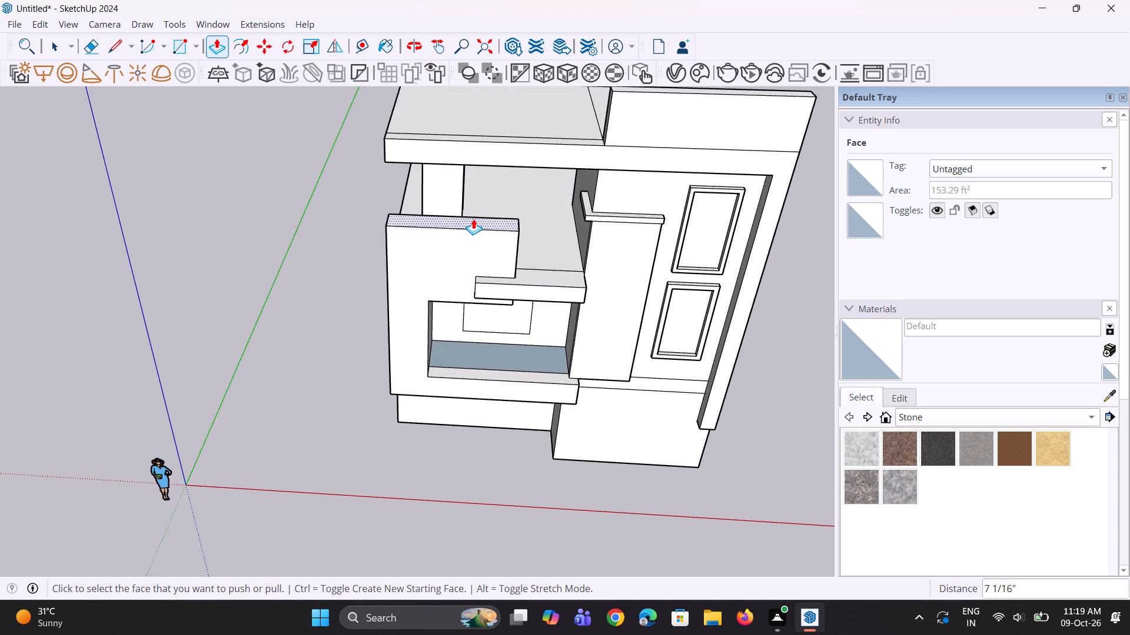
pyautogui.click(474, 218)
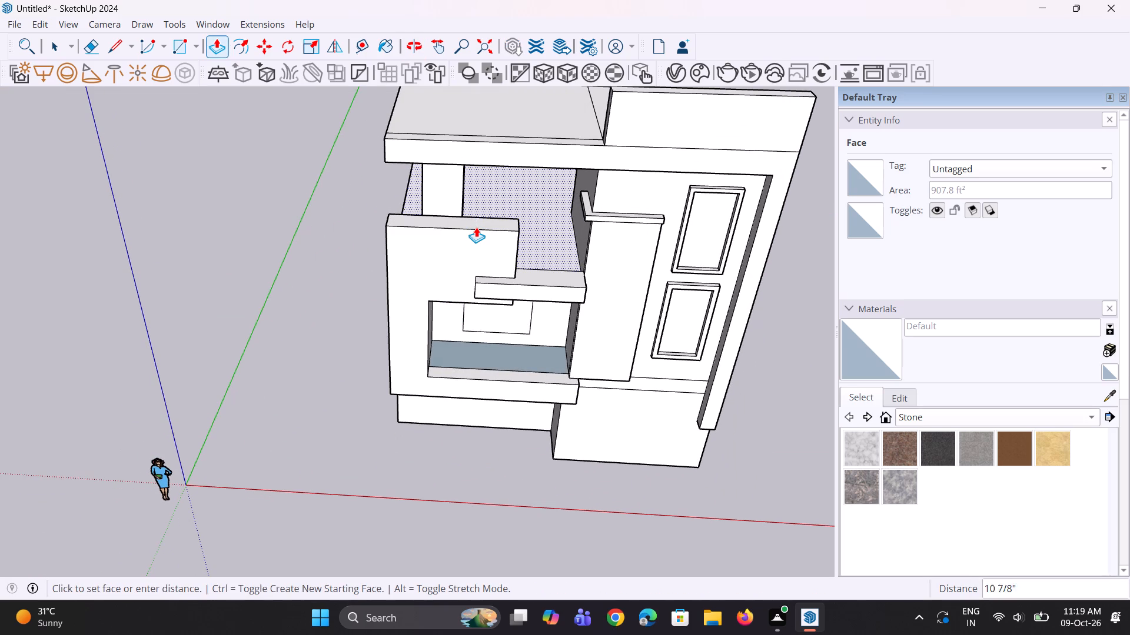
pyautogui.press('Escape')
pyautogui.click(486, 222)
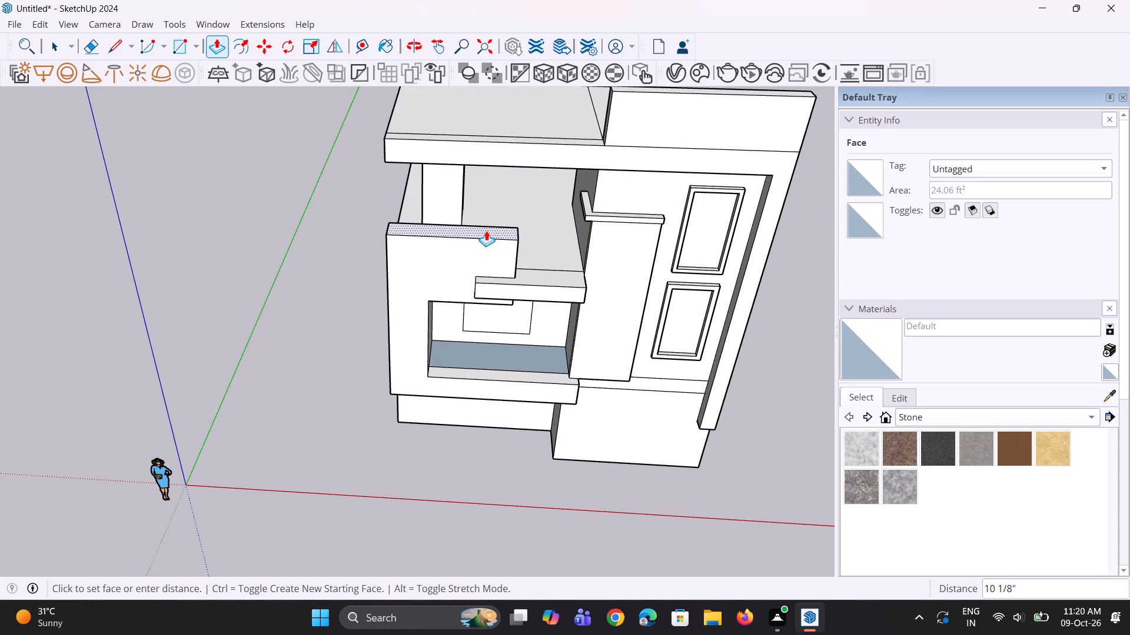
pyautogui.click(486, 230)
# Lower the projecting frame's top face by a further 1 3/4".
pyautogui.moveTo(463, 304); pyautogui.dragTo(436, 159, button='middle')
pyautogui.moveTo(465, 200); pyautogui.dragTo(497, 232, button='middle')
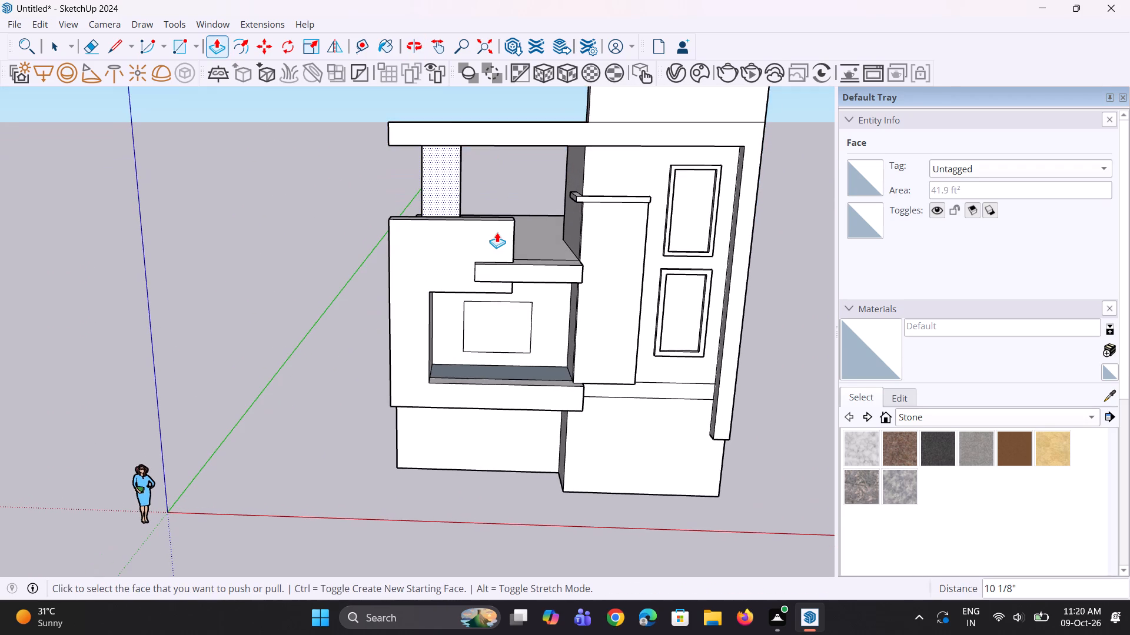
pyautogui.scroll(-3, 493, 243)
pyautogui.middleClick(489, 245)
pyautogui.scroll(1, 487, 218)
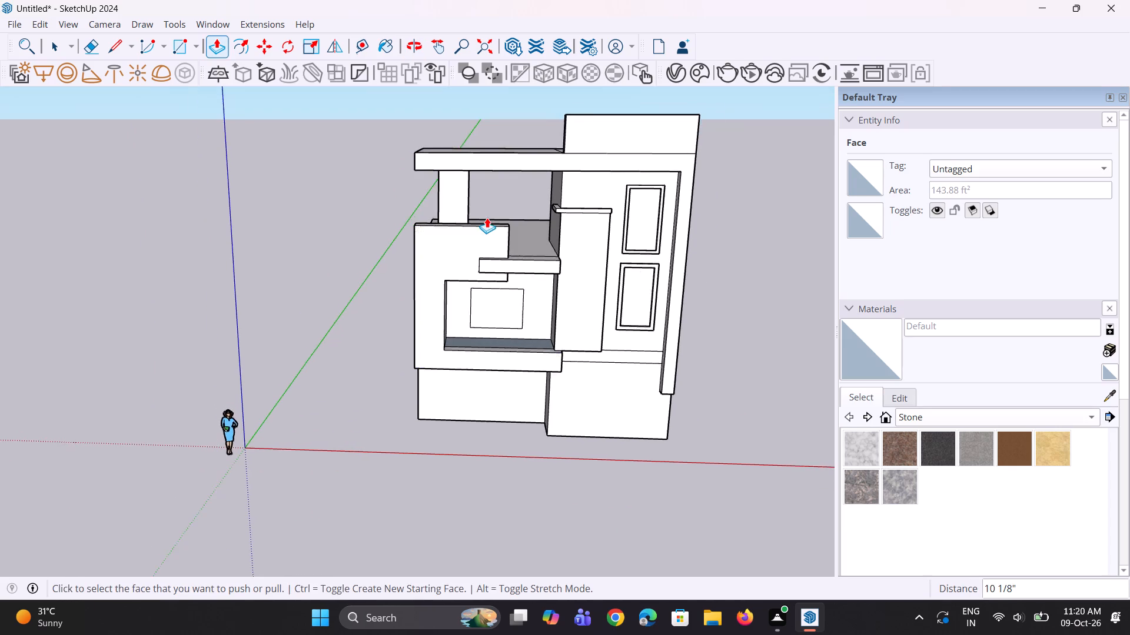
pyautogui.scroll(1, 487, 218)
pyautogui.moveTo(474, 222); pyautogui.dragTo(468, 263, button='middle')
pyautogui.scroll(2, 457, 246)
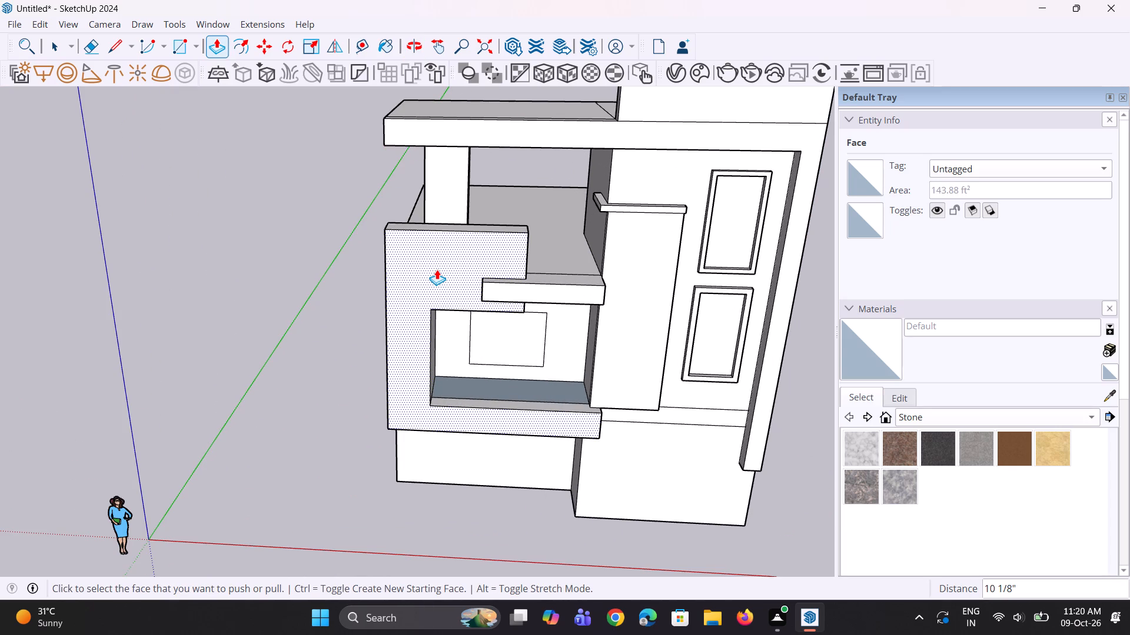
pyautogui.click(444, 225)
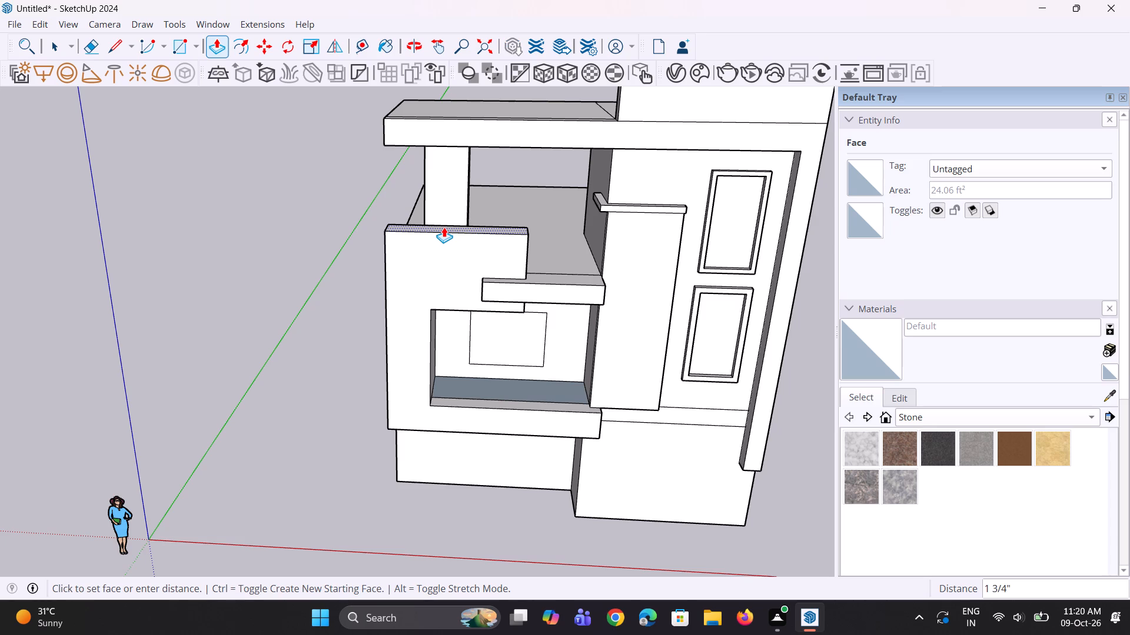
pyautogui.click(444, 227)
# Examine the projecting frame, its recessed opening and the building's side from the front, above and below.
pyautogui.moveTo(468, 337); pyautogui.dragTo(470, 254, button='middle')
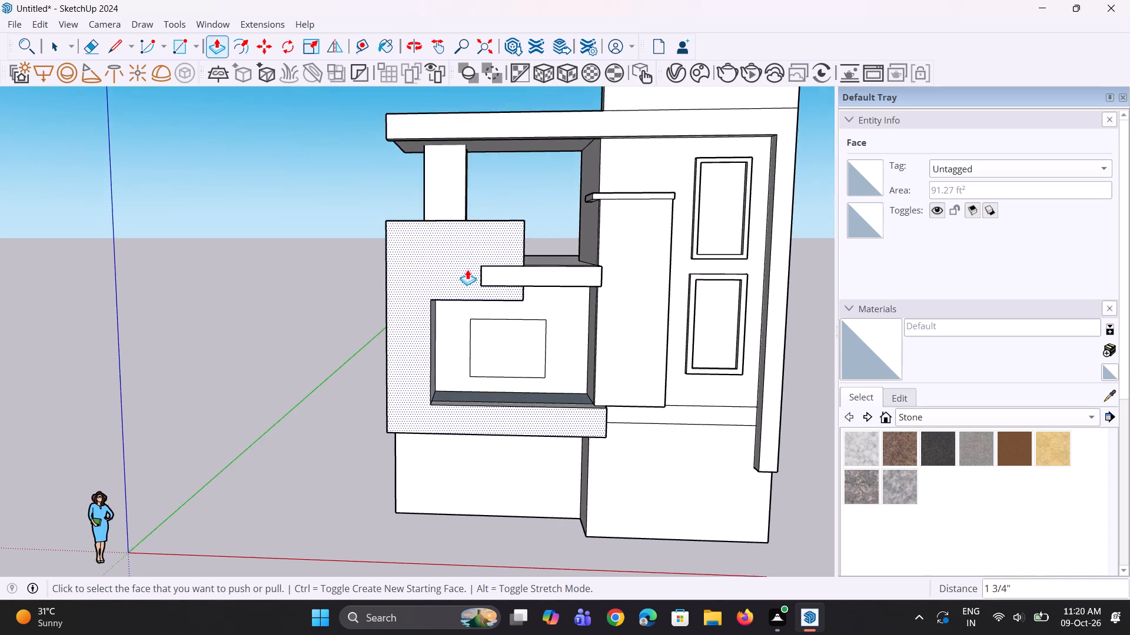
pyautogui.scroll(3, 460, 302)
pyautogui.moveTo(465, 322); pyautogui.dragTo(475, 299, button='middle')
pyautogui.scroll(-3, 481, 299)
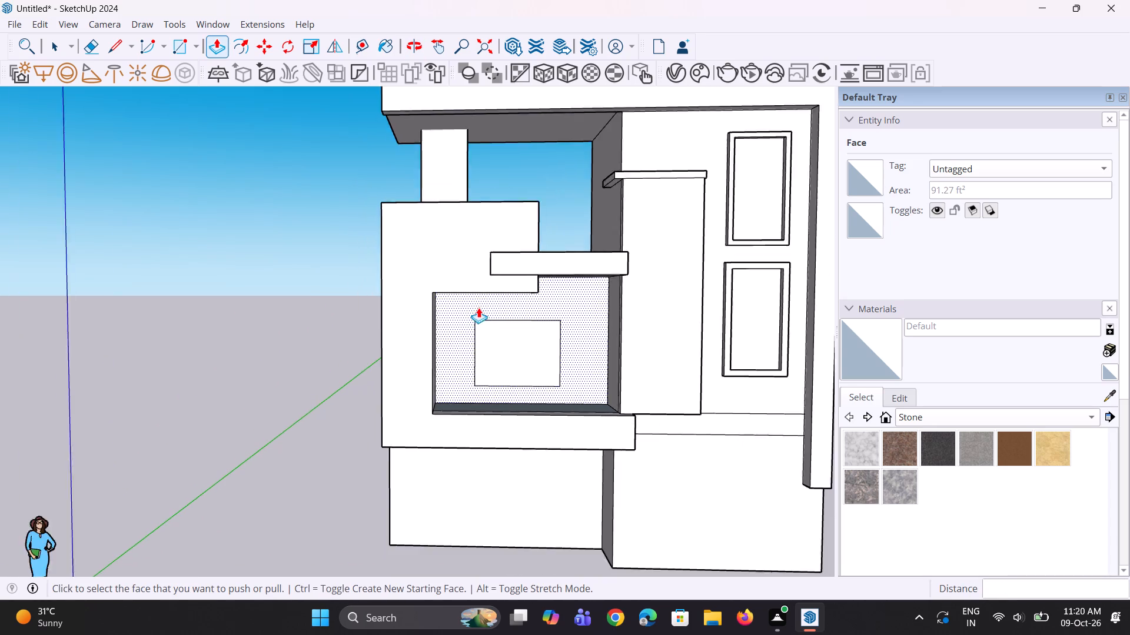
pyautogui.scroll(-1, 478, 308)
pyautogui.moveTo(476, 317); pyautogui.dragTo(468, 300, button='middle')
pyautogui.scroll(3, 470, 352)
pyautogui.moveTo(468, 377); pyautogui.dragTo(474, 442, button='middle')
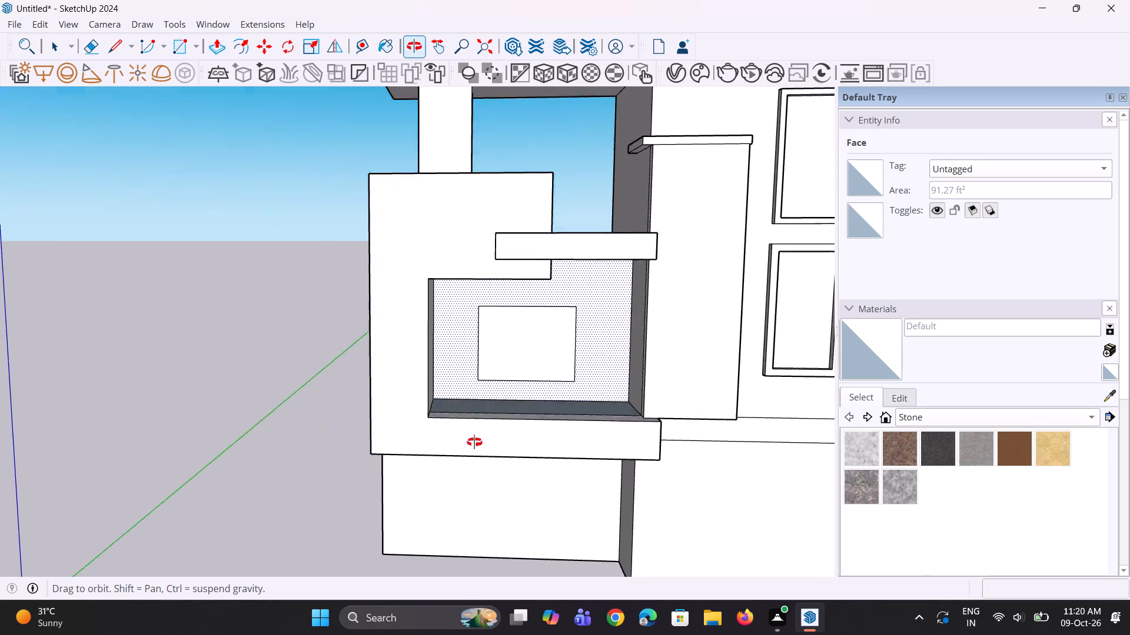
pyautogui.moveTo(474, 442); pyautogui.dragTo(572, 447, button='middle')
pyautogui.scroll(-4, 553, 393)
pyautogui.moveTo(490, 390); pyautogui.dragTo(483, 351, button='middle')
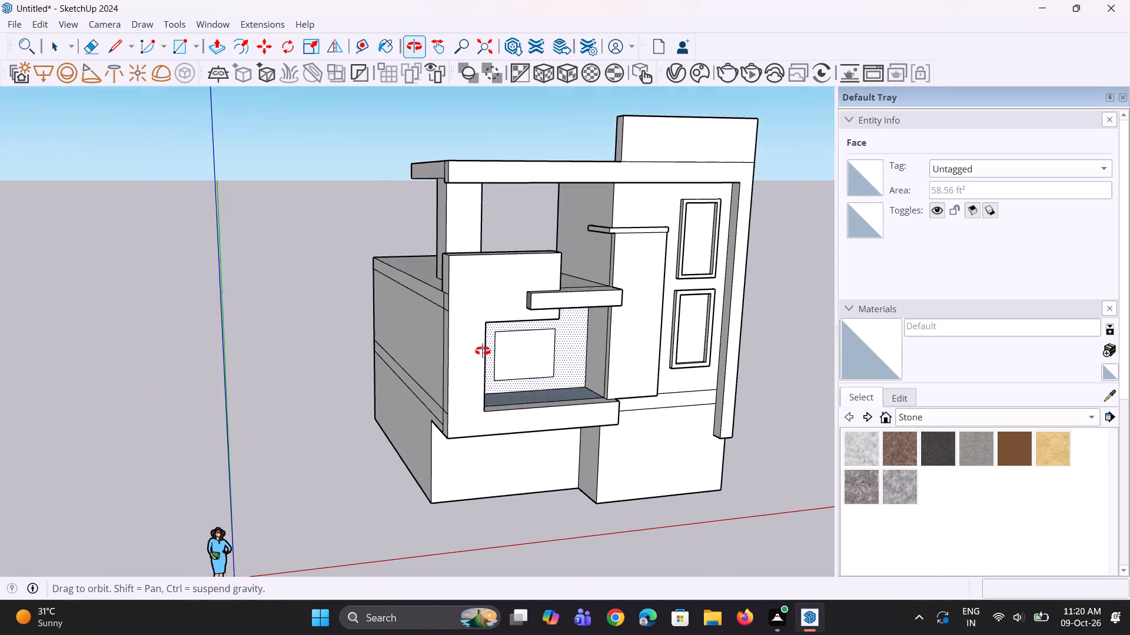
pyautogui.moveTo(483, 351); pyautogui.dragTo(432, 270, button='middle')
pyautogui.moveTo(438, 425); pyautogui.dragTo(494, 457, button='middle')
# Copy the ground-floor front wall's outer vertical edge about 4' 6 11/16" inward along the wall base beneath the projecting frame.
pyautogui.press('space')
pyautogui.moveTo(446, 469); pyautogui.dragTo(421, 430, button='middle')
pyautogui.click(426, 453)
pyautogui.scroll(1, 420, 540)
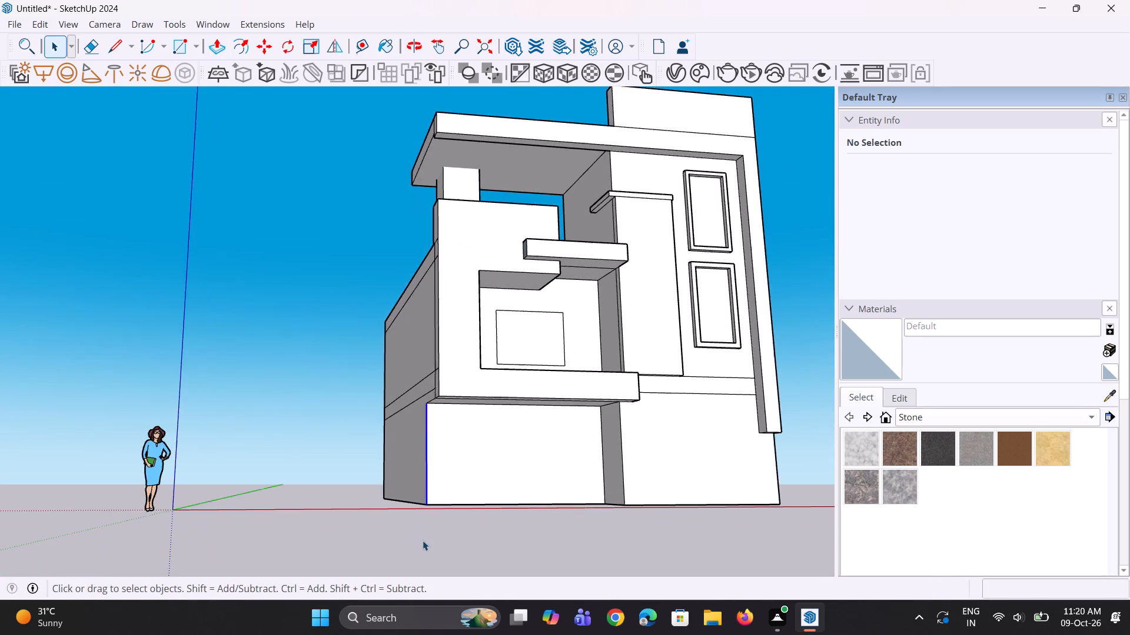
pyautogui.moveTo(425, 540); pyautogui.dragTo(341, 597, button='middle')
pyautogui.scroll(3, 388, 562)
pyautogui.moveTo(398, 550); pyautogui.dragTo(364, 550, button='middle')
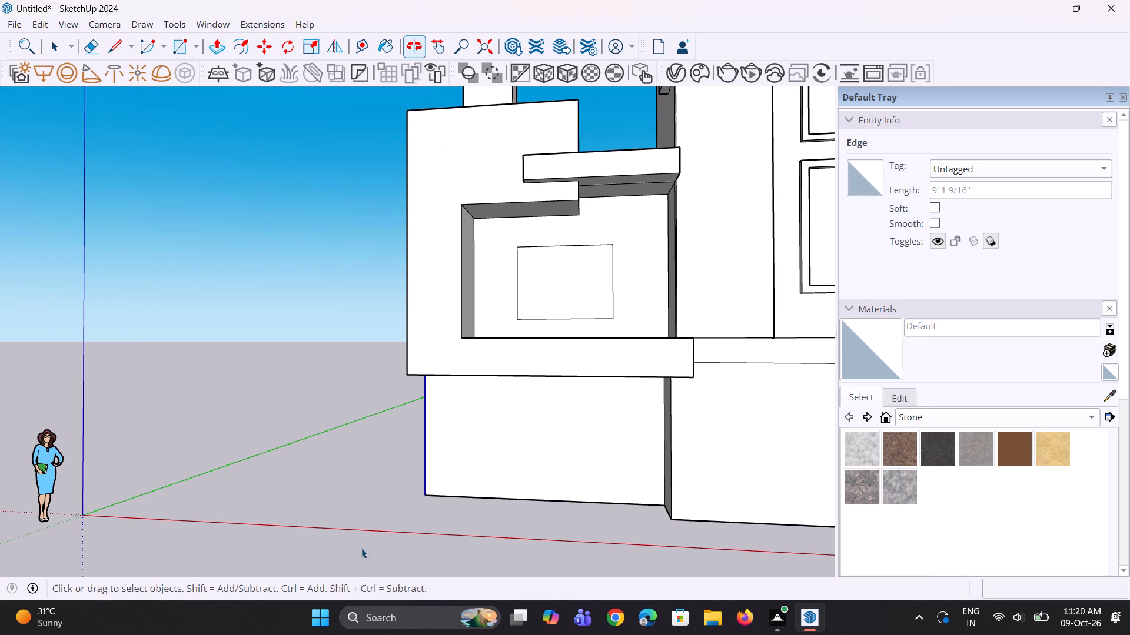
pyautogui.press('m')
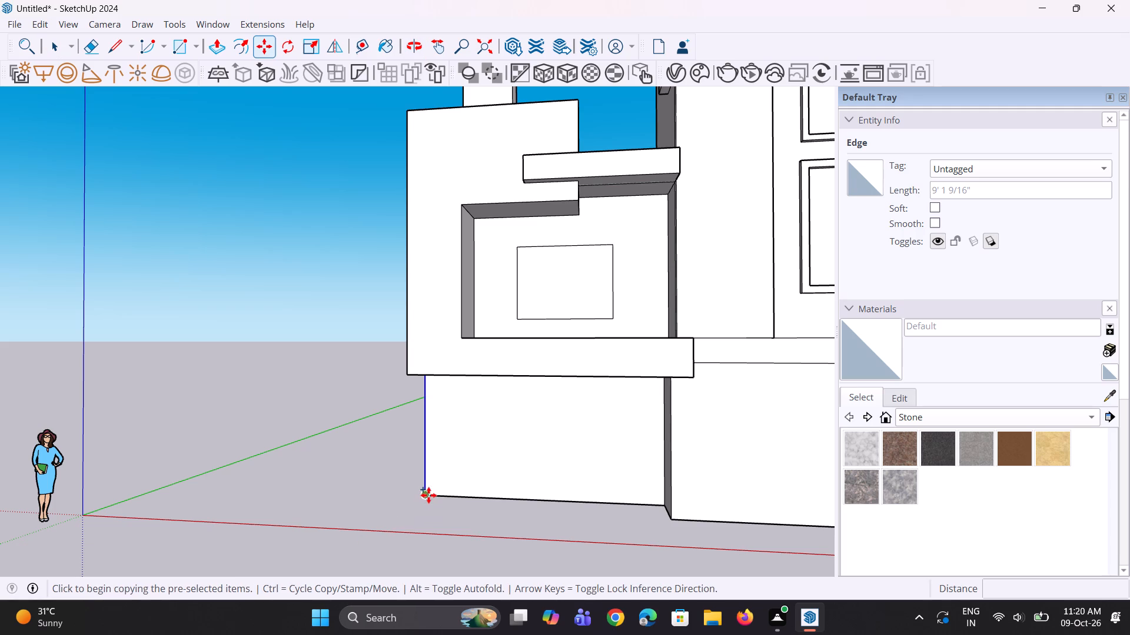
pyautogui.click(428, 494)
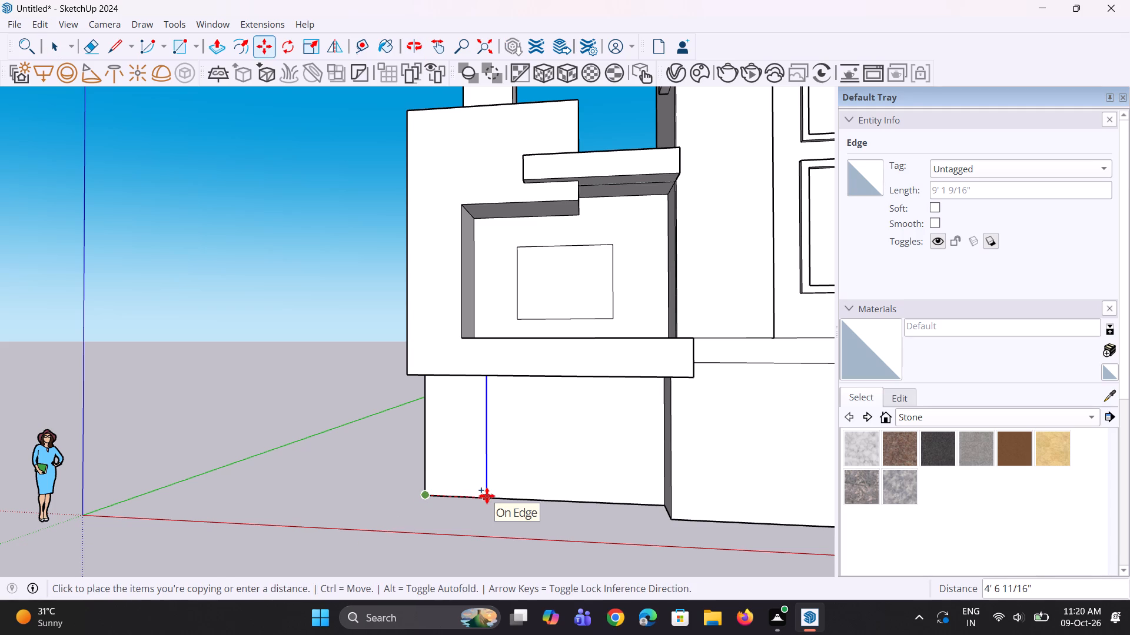
pyautogui.click(486, 496)
# Pull the narrow wall strip beneath the projecting frame forward about 3' 11 7/16" to form a ground-floor pier.
pyautogui.moveTo(471, 495); pyautogui.dragTo(430, 510, button='middle')
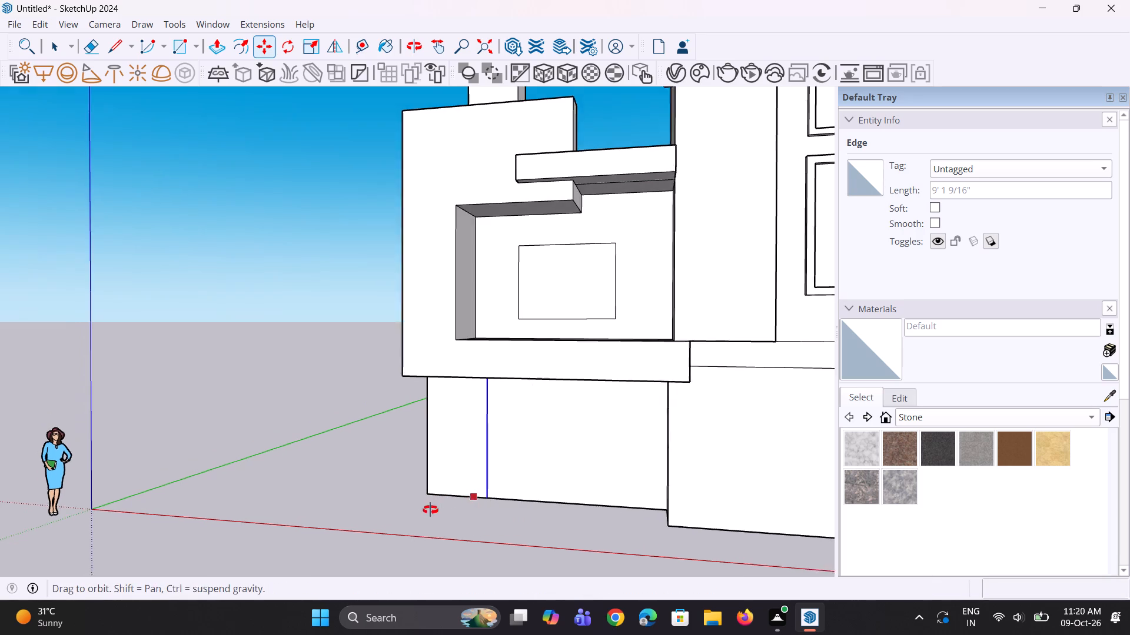
pyautogui.moveTo(430, 510); pyautogui.dragTo(429, 511, button='middle')
pyautogui.press('p')
pyautogui.click(454, 462)
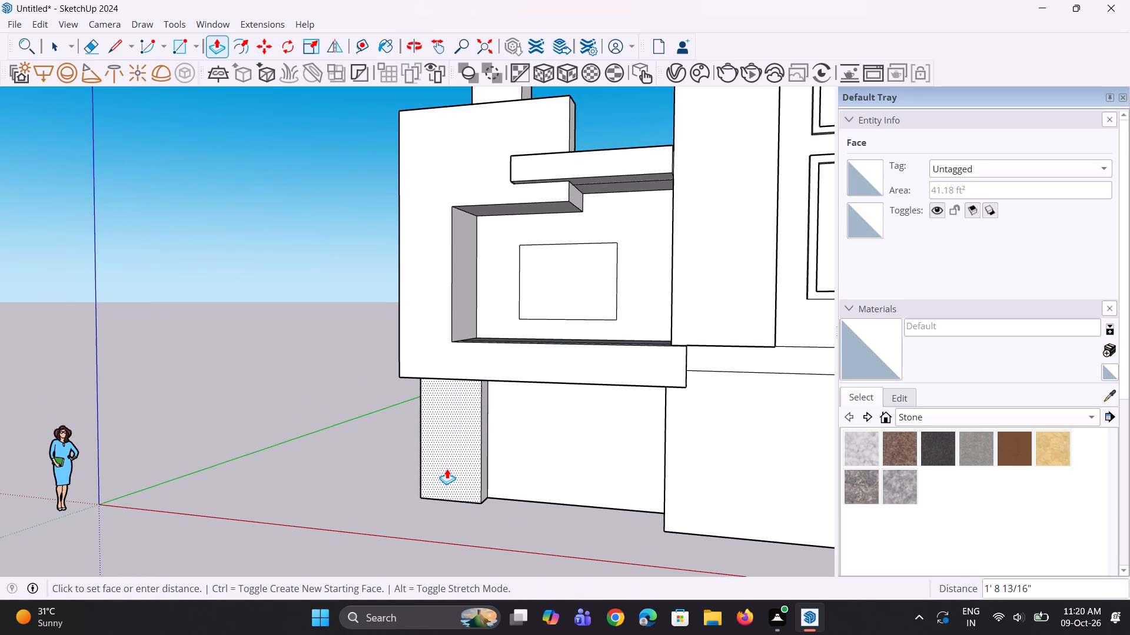
pyautogui.moveTo(443, 467); pyautogui.dragTo(666, 496, button='middle')
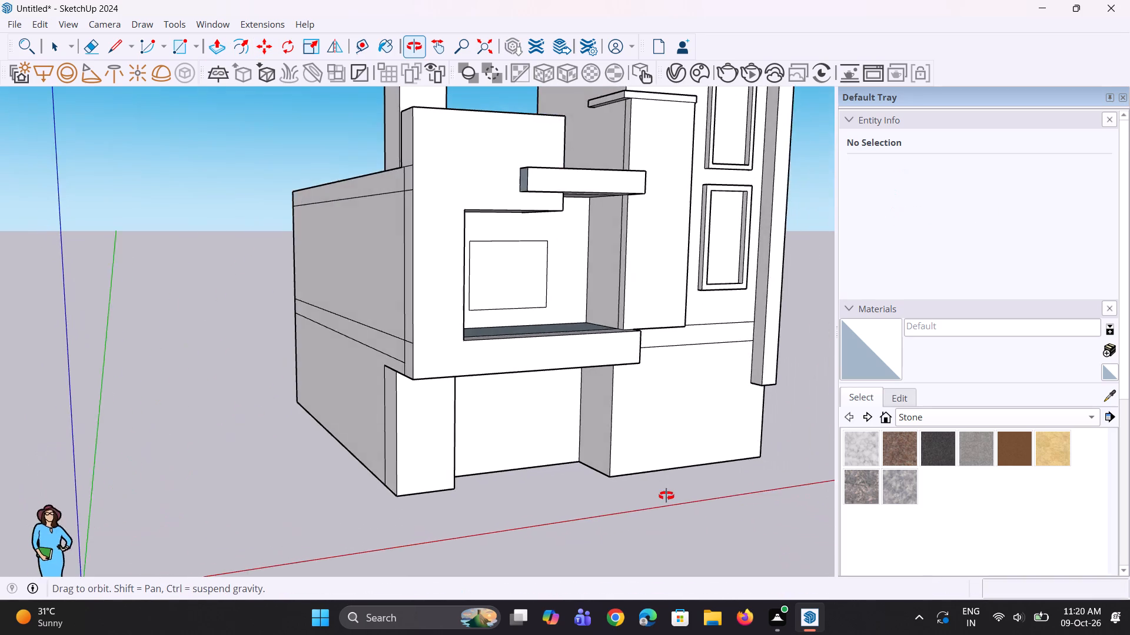
pyautogui.moveTo(666, 496); pyautogui.dragTo(472, 493, button='middle')
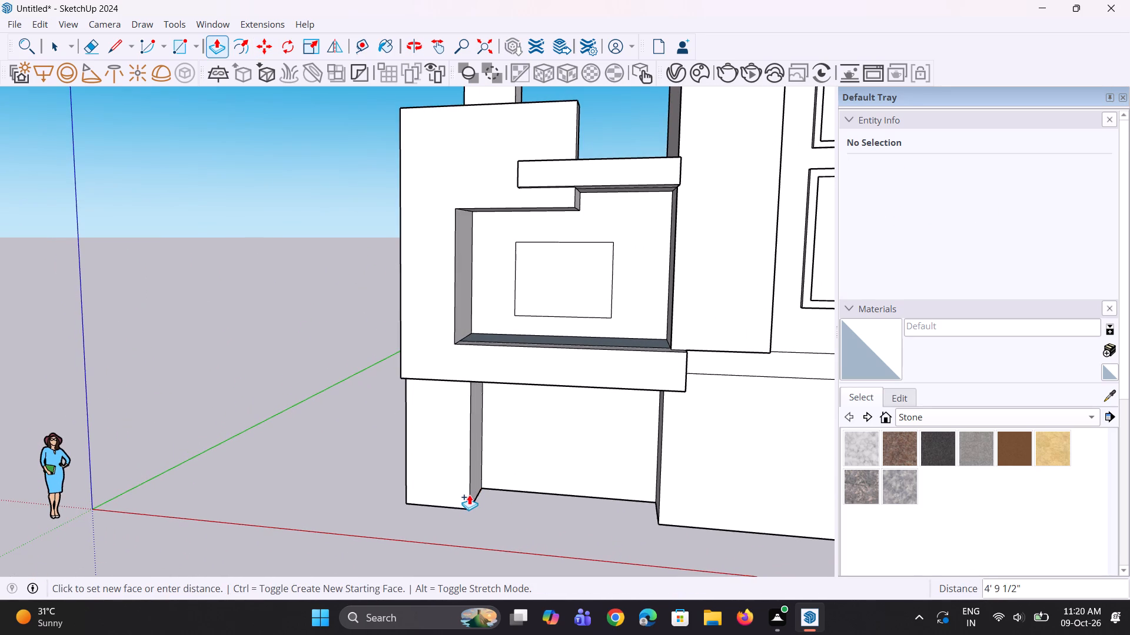
pyautogui.click(472, 491)
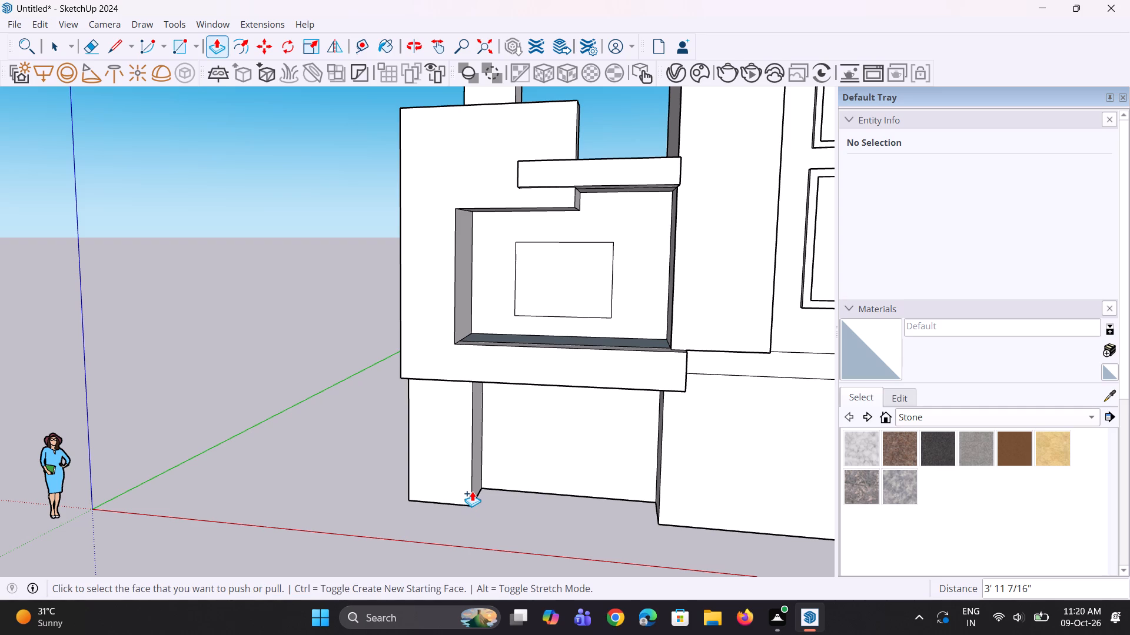
# Examine the ground-floor pier and the recessed wall beside it from the front, side and below.
pyautogui.scroll(-2, 473, 447)
pyautogui.moveTo(473, 447); pyautogui.dragTo(597, 398, button='middle')
pyautogui.scroll(5, 556, 428)
pyautogui.moveTo(554, 445); pyautogui.dragTo(574, 420, button='middle')
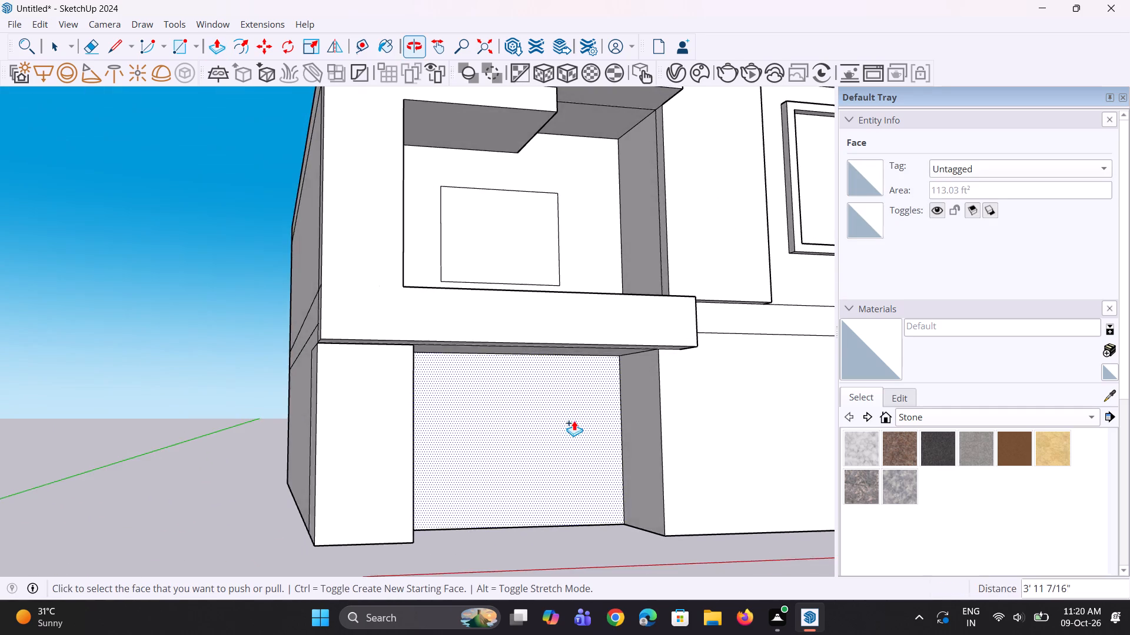
pyautogui.scroll(4, 567, 428)
pyautogui.moveTo(569, 427); pyautogui.dragTo(755, 413, button='middle')
pyautogui.scroll(-7, 612, 389)
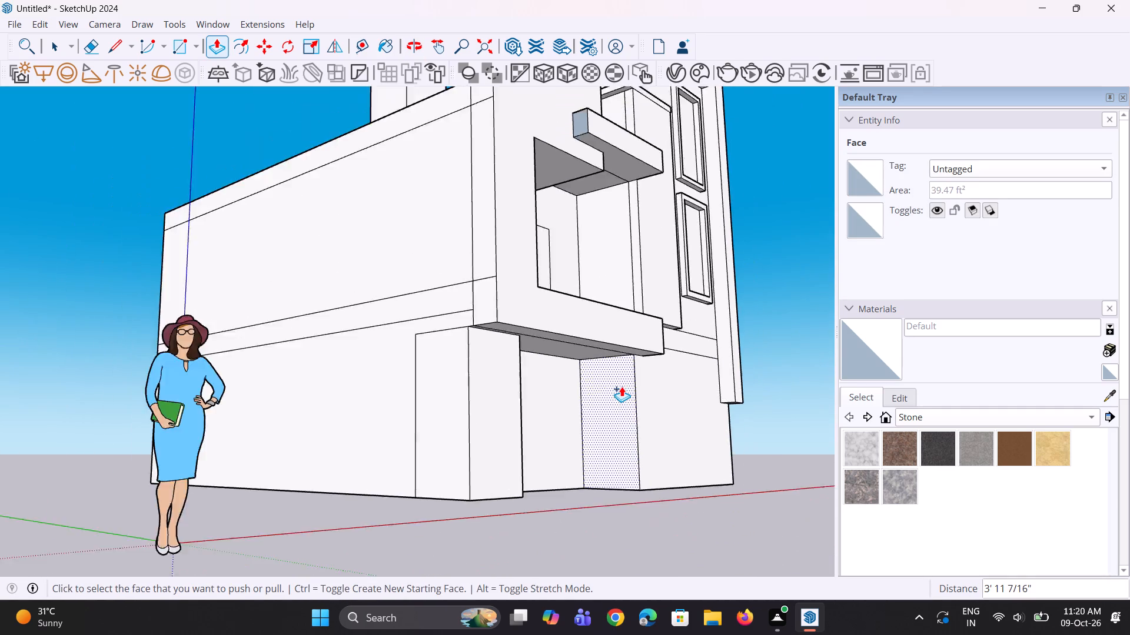
pyautogui.scroll(-2, 621, 386)
pyautogui.moveTo(614, 388); pyautogui.dragTo(556, 385, button='middle')
pyautogui.scroll(-4, 555, 385)
pyautogui.moveTo(557, 388); pyautogui.dragTo(443, 436, button='middle')
pyautogui.scroll(3, 534, 459)
pyautogui.moveTo(536, 459); pyautogui.dragTo(495, 471, button='middle')
# Draw a door outline about 3' 2" by 6' 10 11/16" on the recessed ground-floor wall beside the pier.
pyautogui.press('space')
pyautogui.press('r')
pyautogui.moveTo(535, 463); pyautogui.dragTo(527, 467, button='middle')
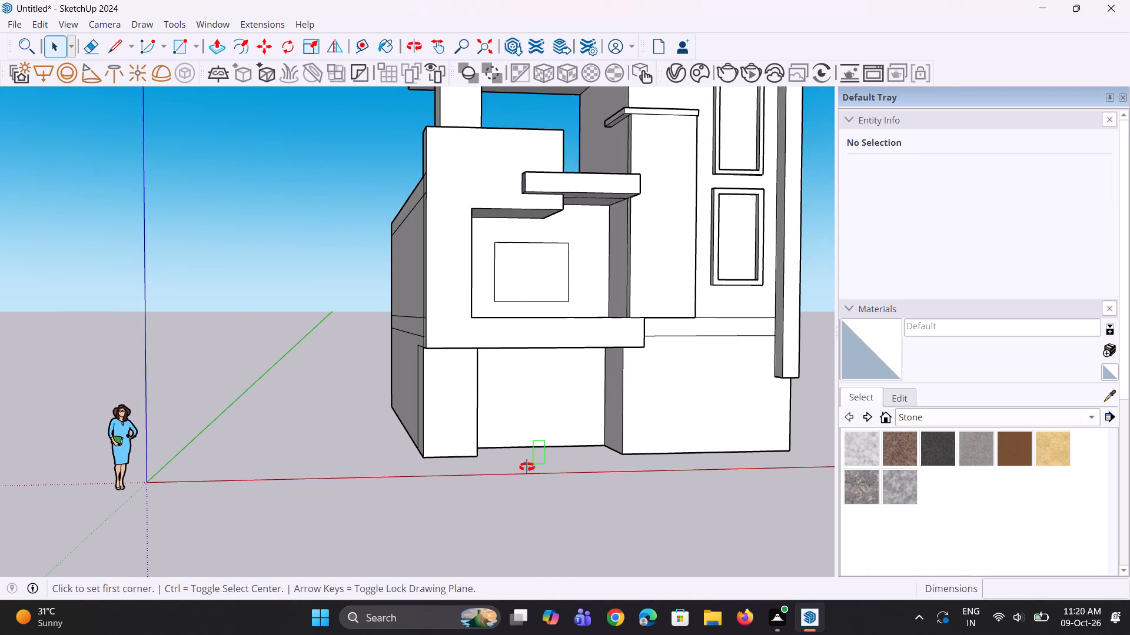
pyautogui.moveTo(527, 467); pyautogui.dragTo(477, 495, button='middle')
pyautogui.scroll(3, 537, 440)
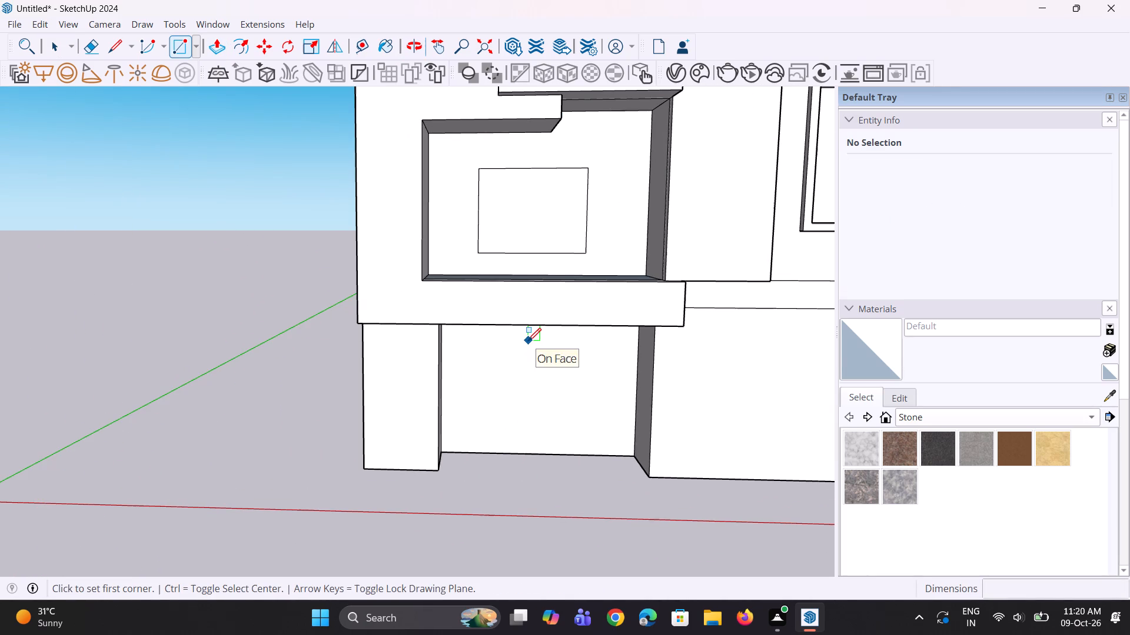
pyautogui.click(527, 340)
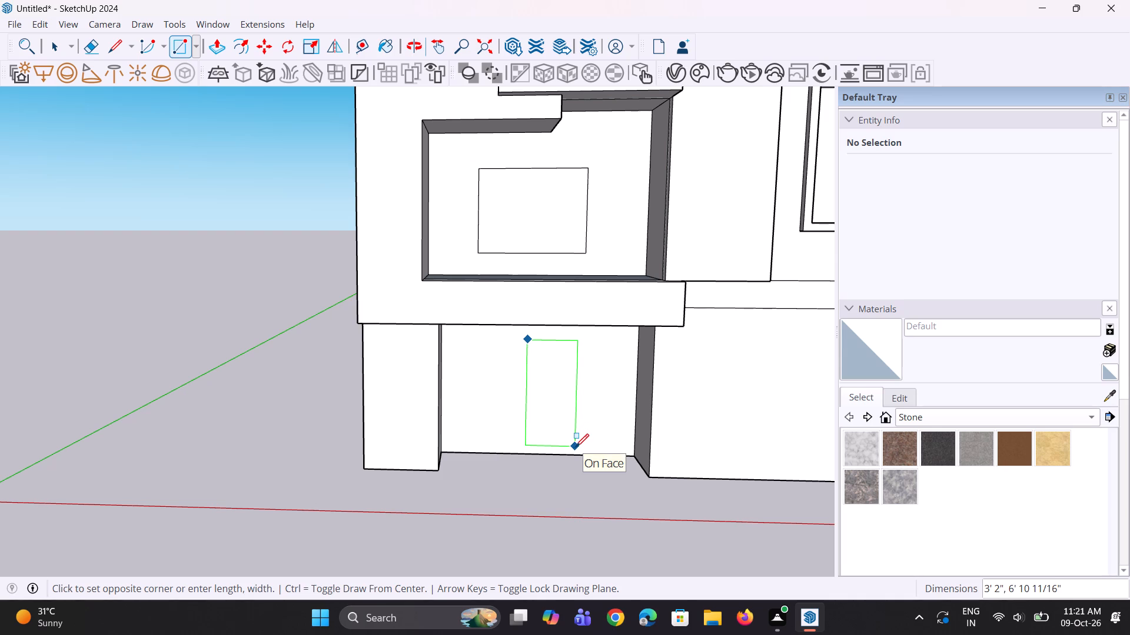
pyautogui.click(576, 447)
# Move the door outline's vertical edge farther from the pier outward, widening the outline to about 3' 5 3/16".
pyautogui.moveTo(598, 453); pyautogui.dragTo(508, 412, button='middle')
pyautogui.scroll(4, 511, 413)
pyautogui.press('space')
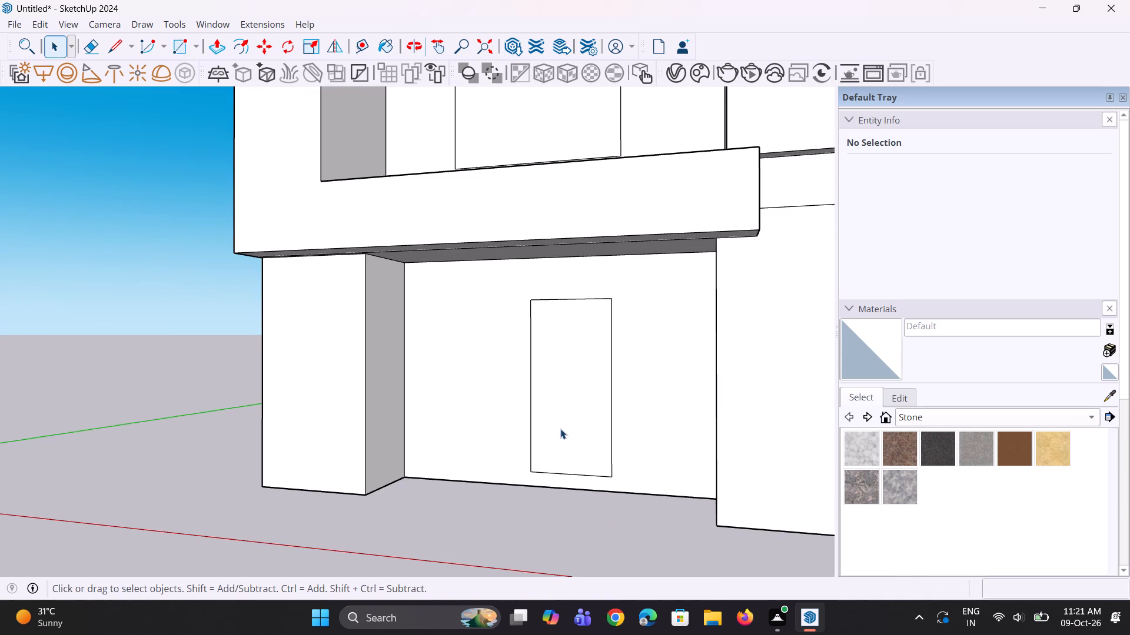
pyautogui.moveTo(570, 430); pyautogui.dragTo(583, 436, button='middle')
pyautogui.click(608, 417)
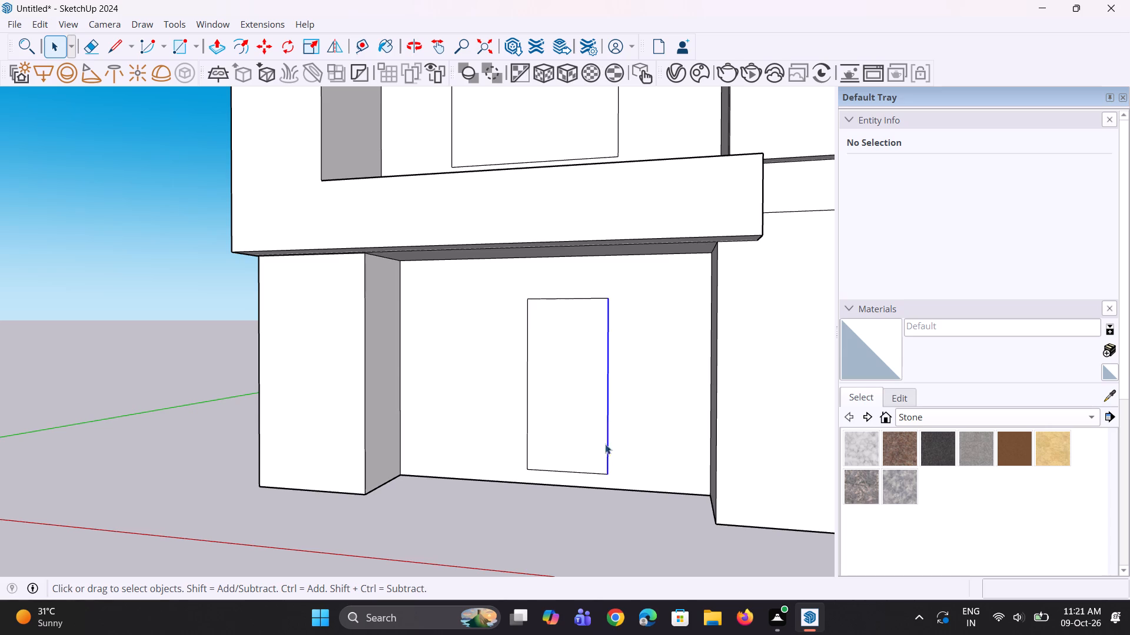
pyautogui.scroll(2, 604, 460)
pyautogui.press('m')
pyautogui.click(608, 477)
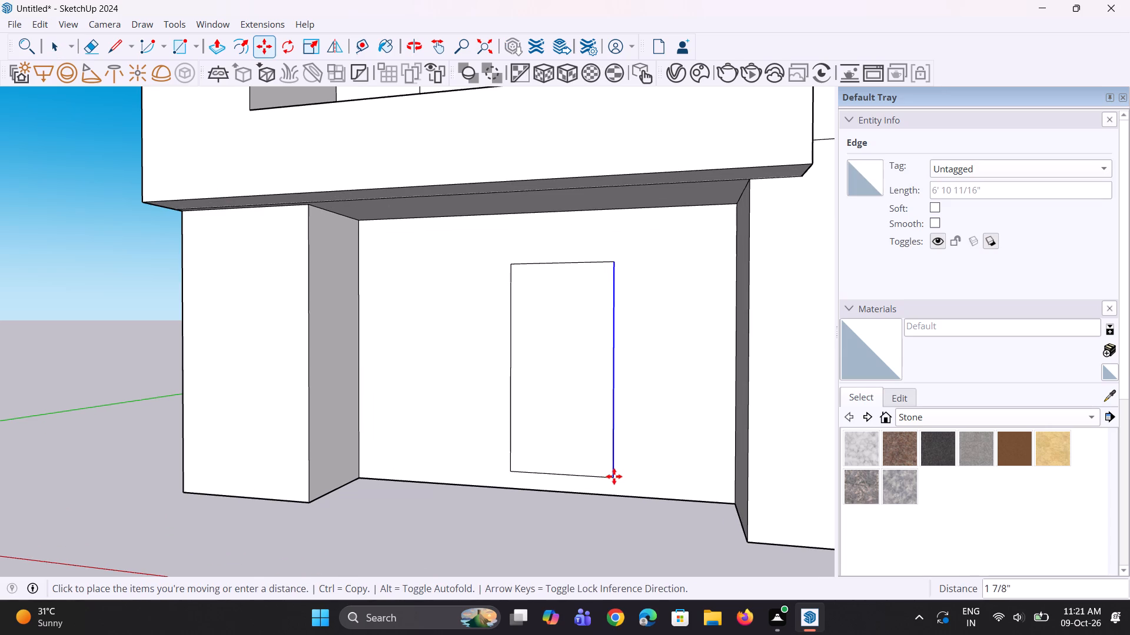
pyautogui.click(617, 476)
pyautogui.scroll(-4, 609, 469)
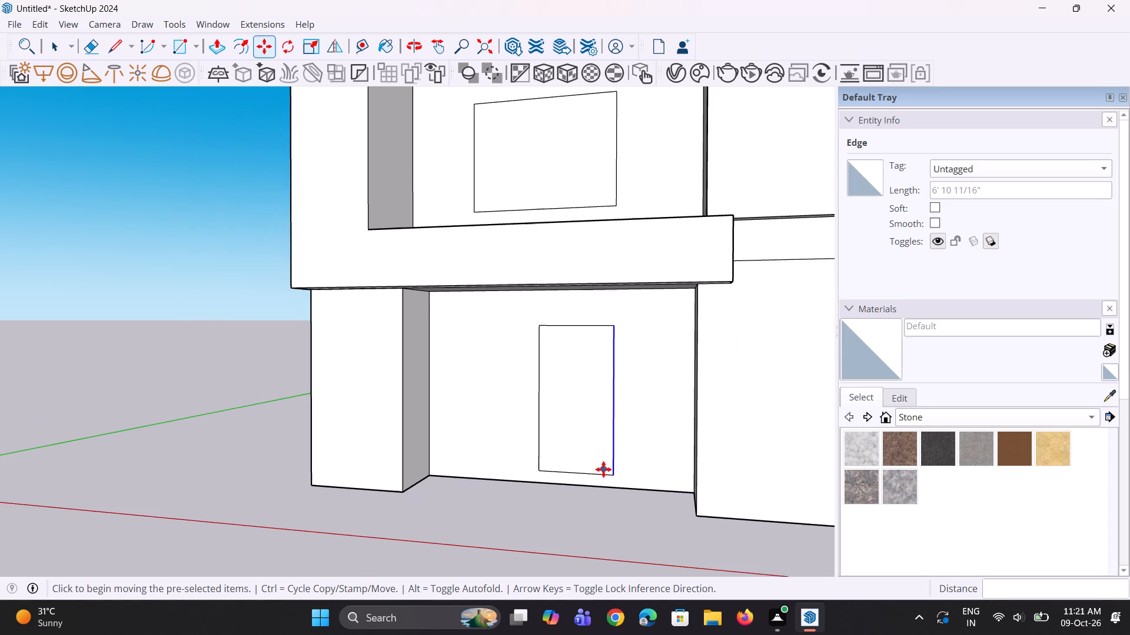
pyautogui.moveTo(607, 443); pyautogui.dragTo(610, 448, button='middle')
pyautogui.press('space')
pyautogui.press('space')
# Move the door outline's top edge slightly upward to make the door taller.
pyautogui.scroll(1, 577, 340)
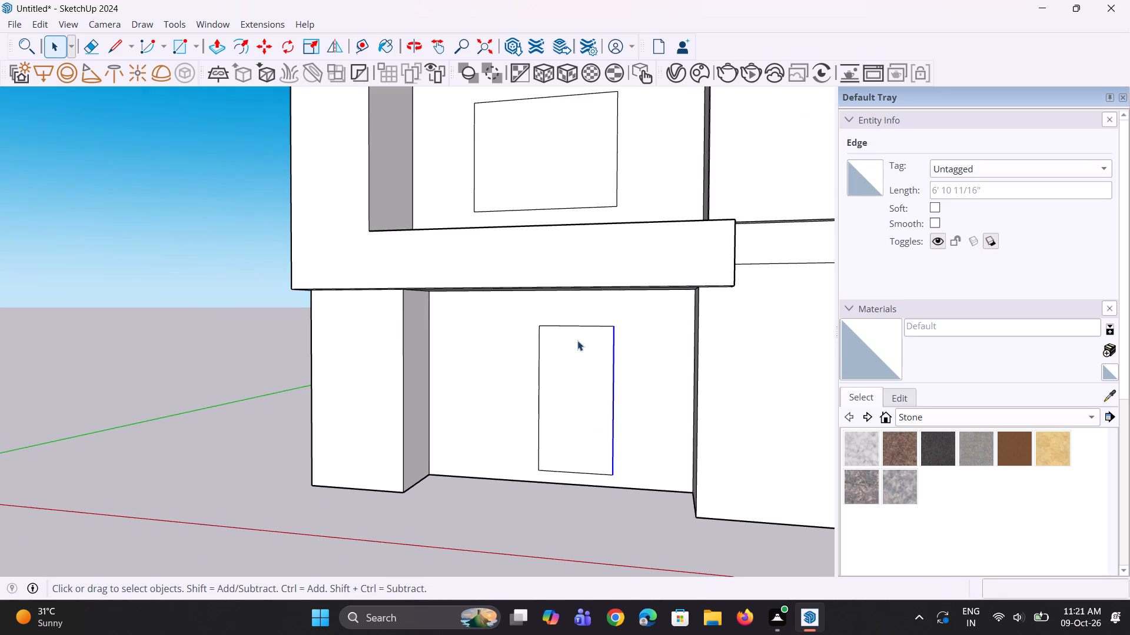
pyautogui.scroll(1, 577, 340)
pyautogui.click(596, 323)
pyautogui.scroll(1, 612, 329)
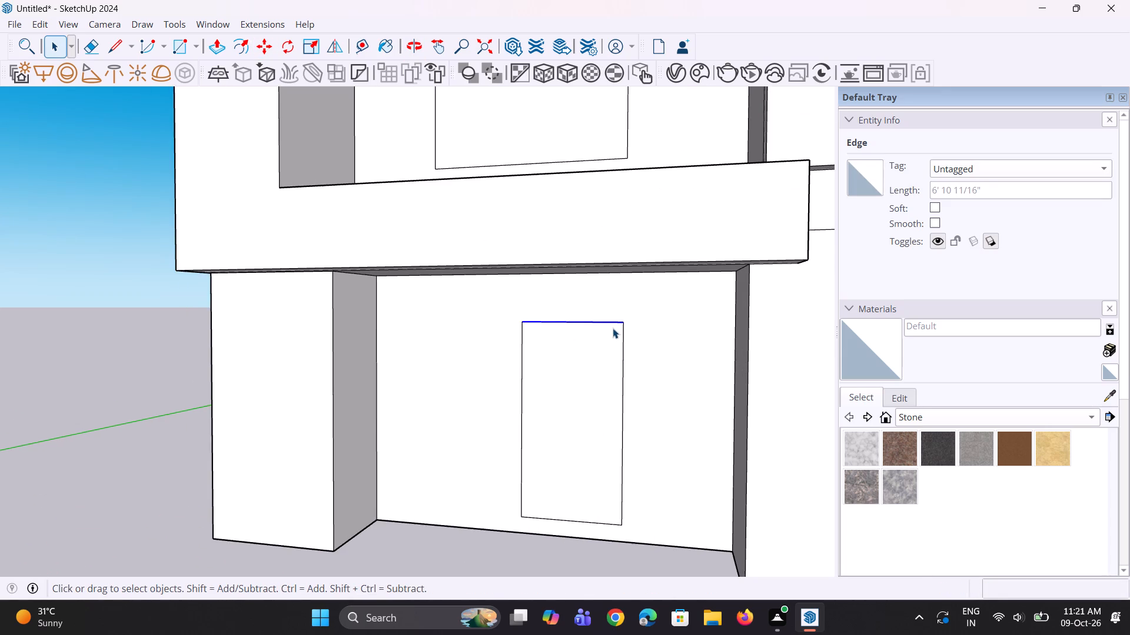
pyautogui.scroll(1, 613, 328)
pyautogui.press('m')
pyautogui.click(625, 322)
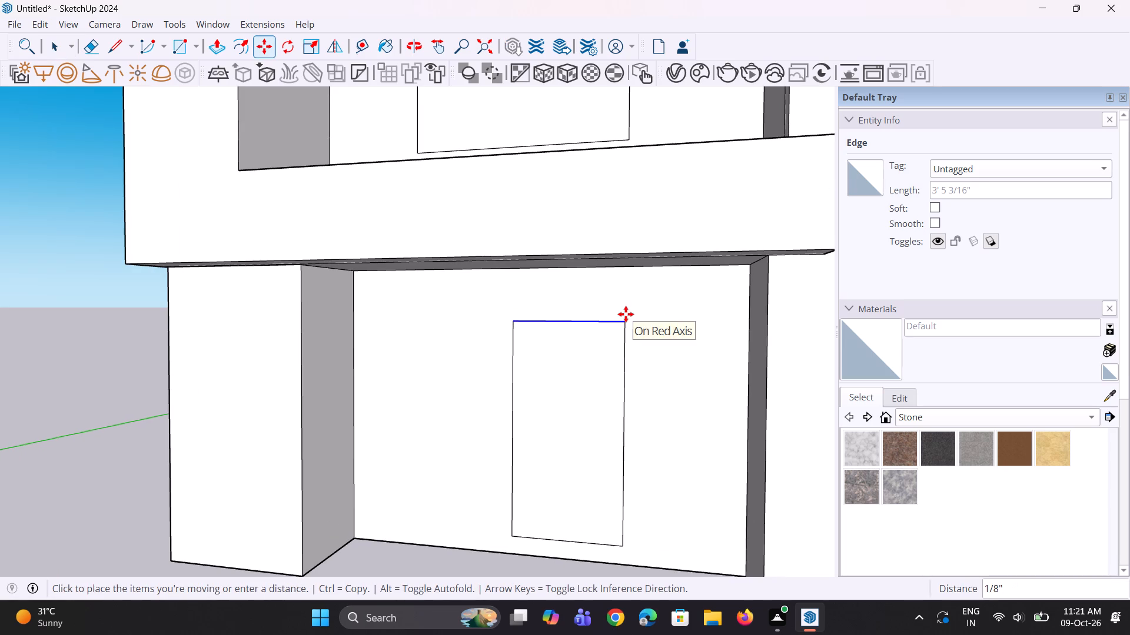
pyautogui.click(627, 312)
pyautogui.scroll(-11, 601, 383)
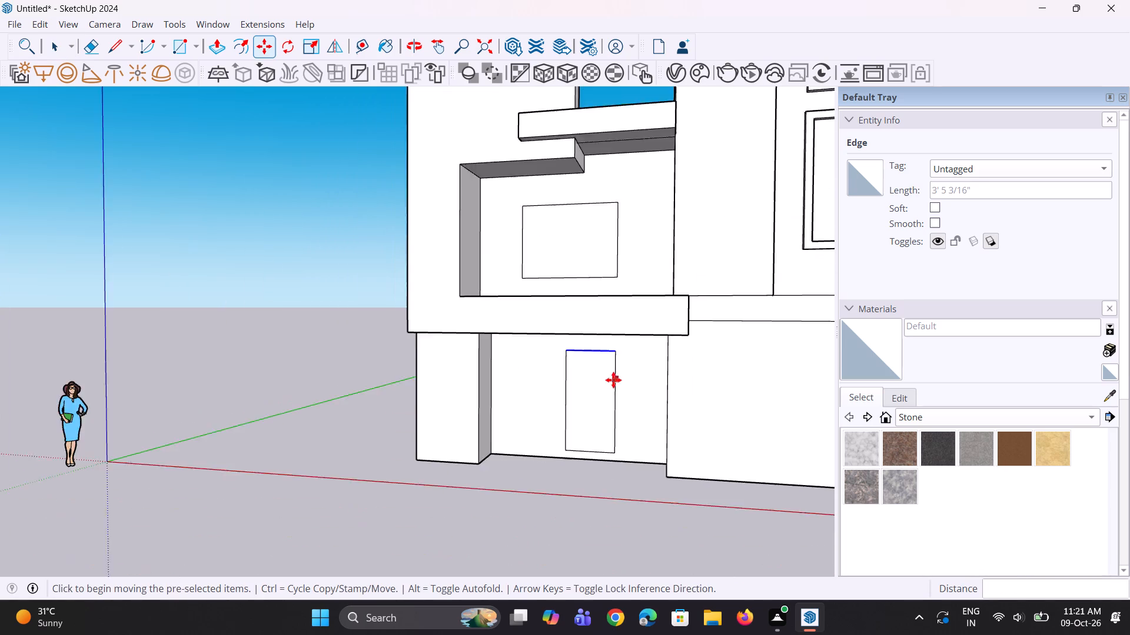
pyautogui.press('space')
pyautogui.press('space')
pyautogui.click(421, 440)
# Pull the building's underside down about 9 13/16" to form a plinth band along the base.
pyautogui.moveTo(456, 441); pyautogui.dragTo(477, 450, button='middle')
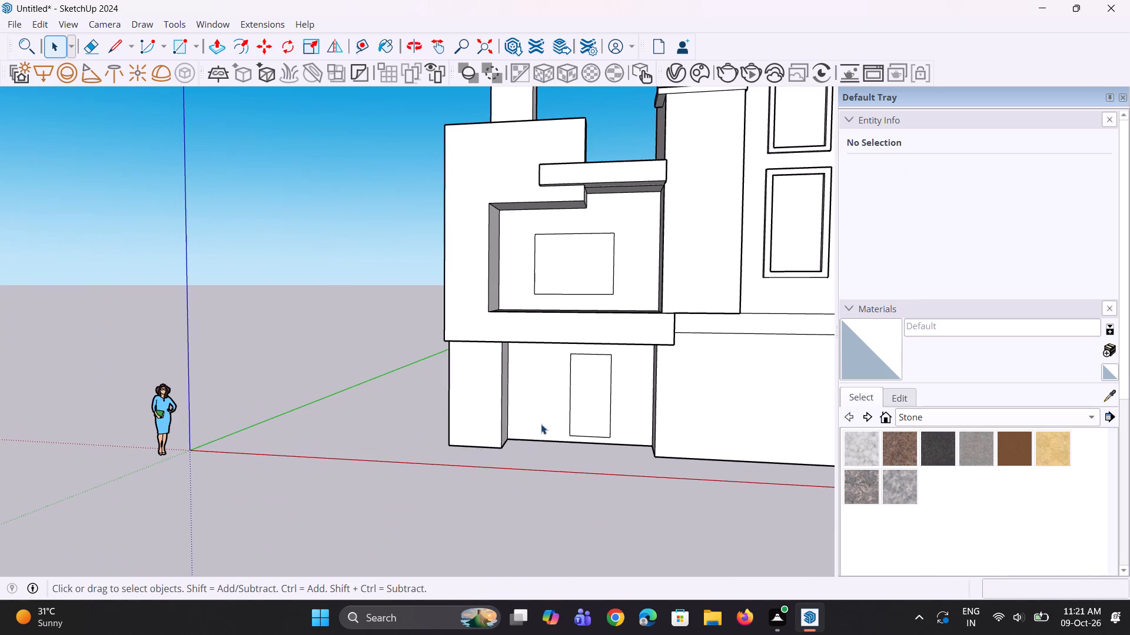
pyautogui.scroll(2, 574, 413)
pyautogui.moveTo(580, 436); pyautogui.dragTo(591, 431, button='middle')
pyautogui.scroll(-2, 579, 411)
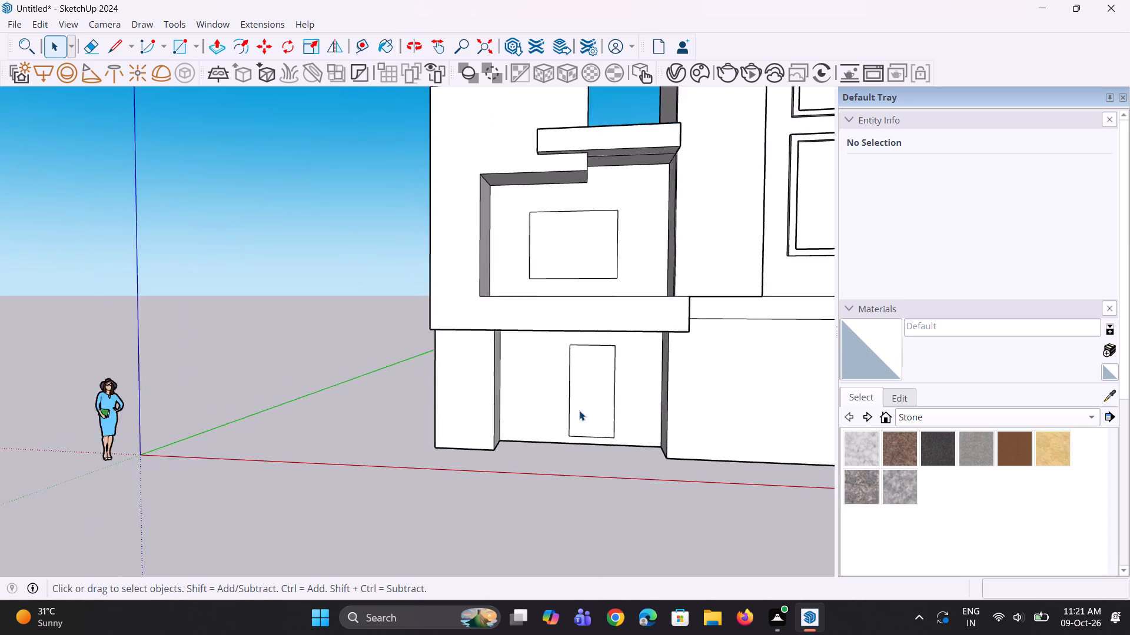
pyautogui.scroll(-6, 579, 410)
pyautogui.moveTo(574, 439); pyautogui.dragTo(568, 273, button='middle')
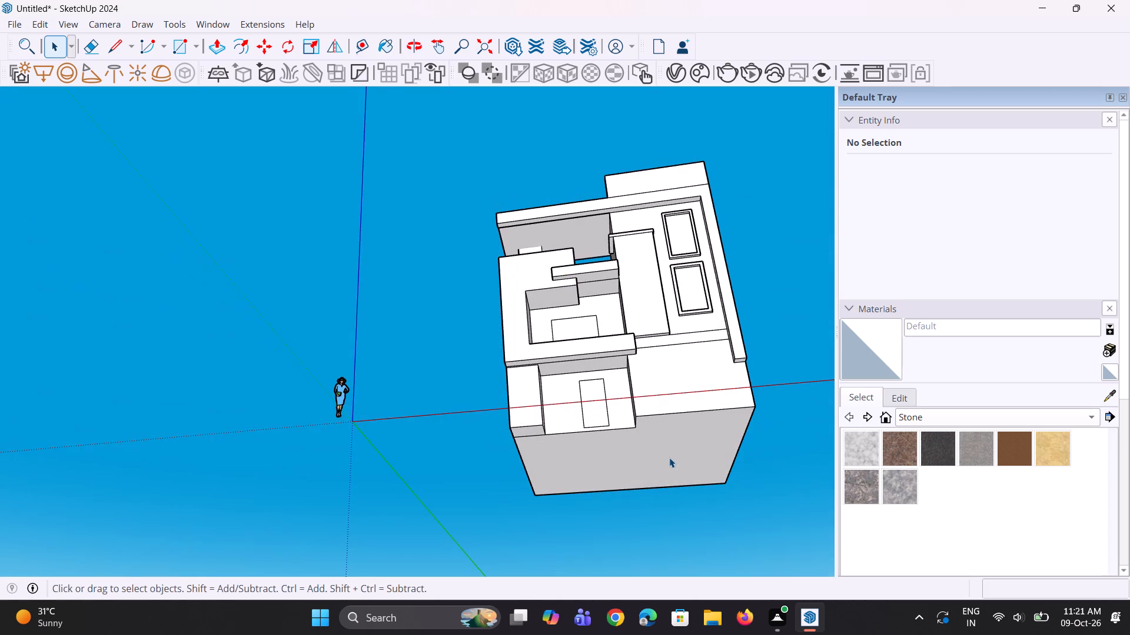
pyautogui.press('p')
pyautogui.click(666, 457)
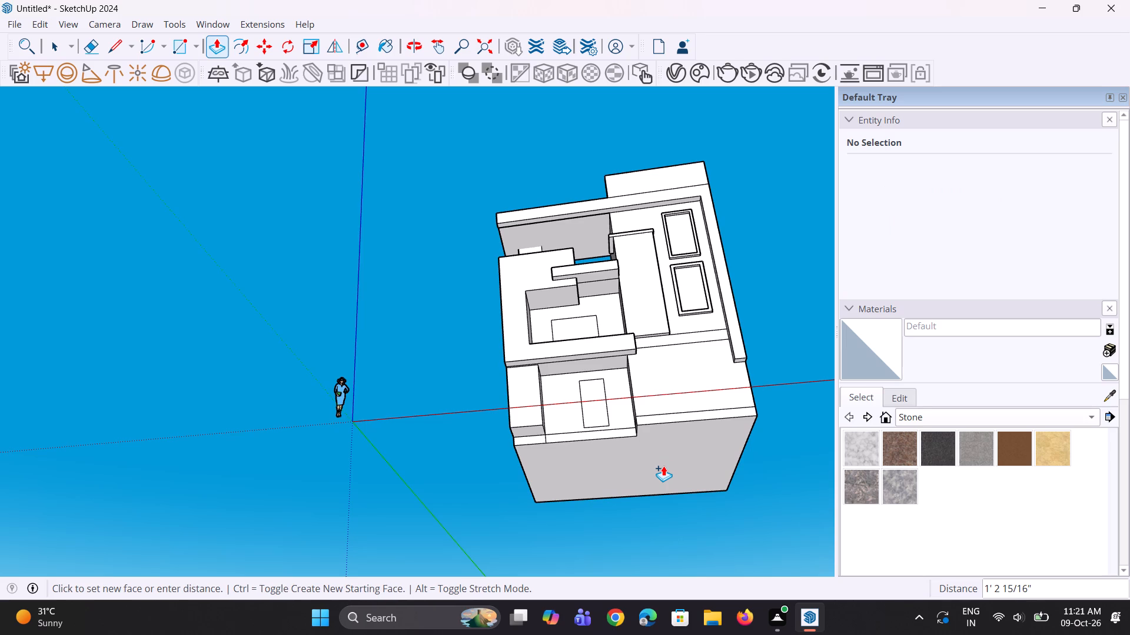
pyautogui.press('Escape')
pyautogui.moveTo(611, 429); pyautogui.dragTo(610, 443, button='middle')
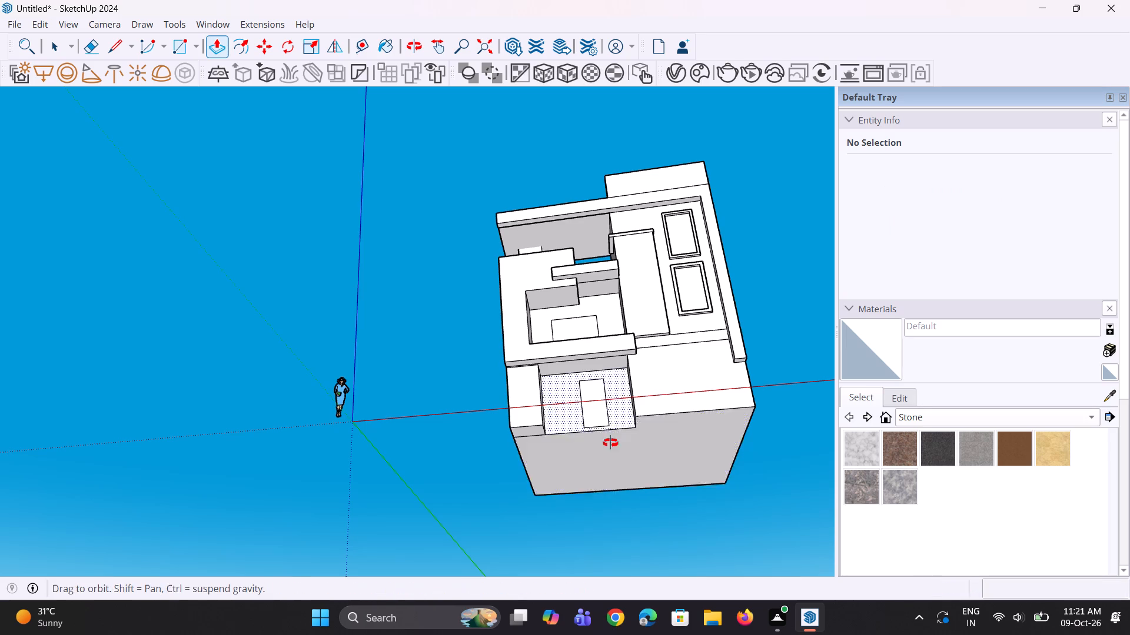
pyautogui.moveTo(610, 443); pyautogui.dragTo(590, 506, button='middle')
pyautogui.scroll(7, 600, 466)
pyautogui.click(593, 427)
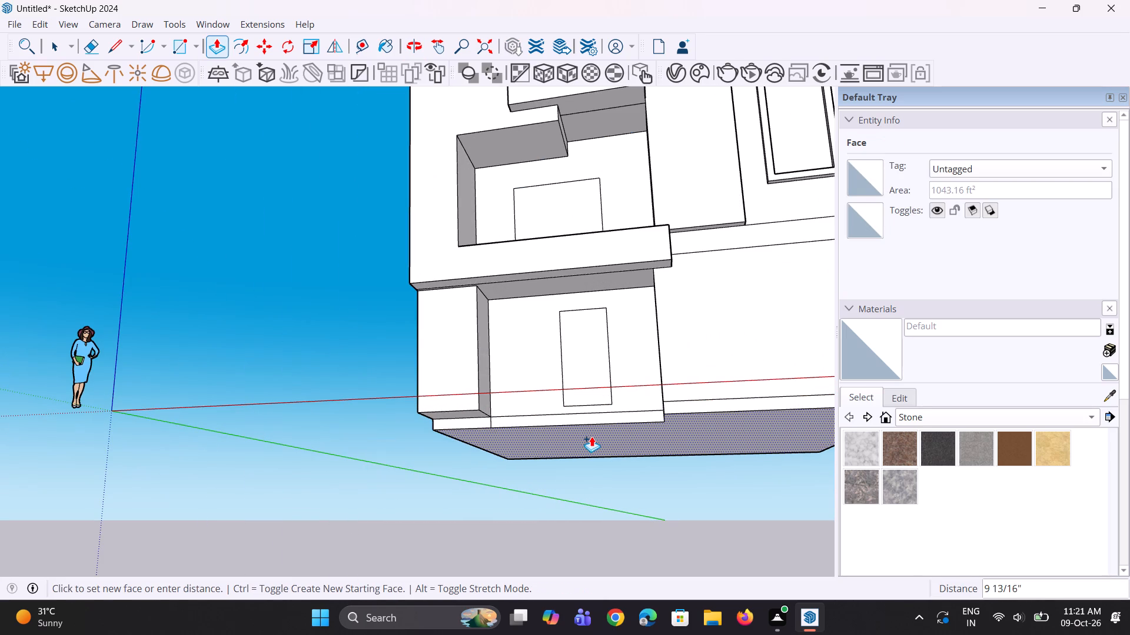
pyautogui.click(591, 436)
# Pull the plinth strip beneath the pier forward about 3' 11 7/16", flush with the pier's front face.
pyautogui.moveTo(599, 436); pyautogui.dragTo(589, 550, button='middle')
pyautogui.scroll(3, 540, 433)
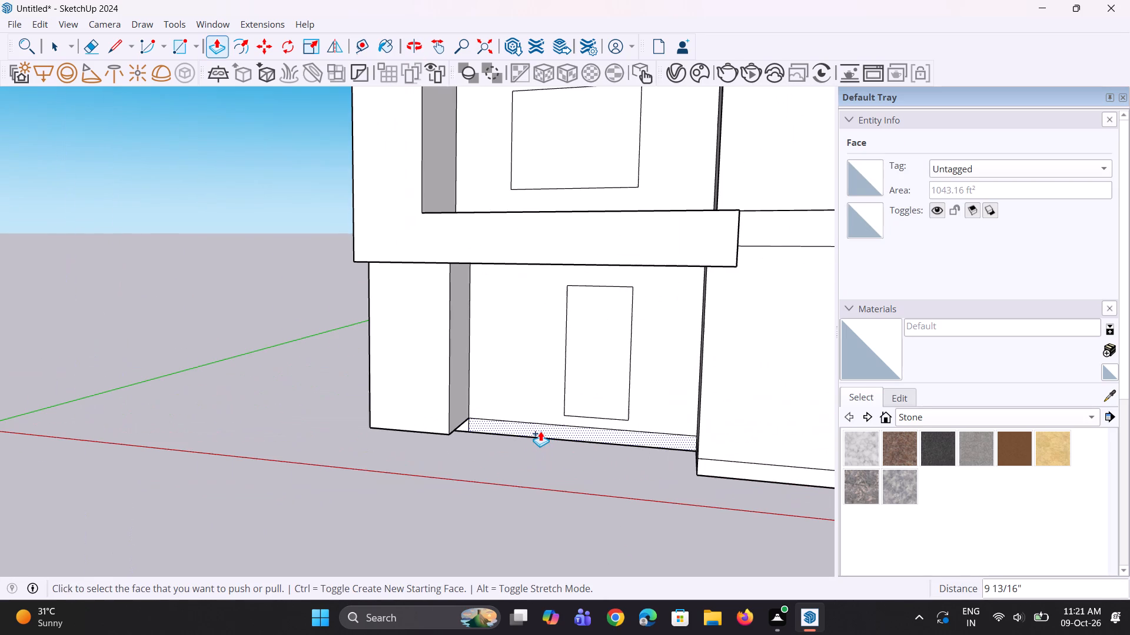
pyautogui.scroll(-4, 524, 433)
pyautogui.moveTo(524, 445); pyautogui.dragTo(538, 494, button='middle')
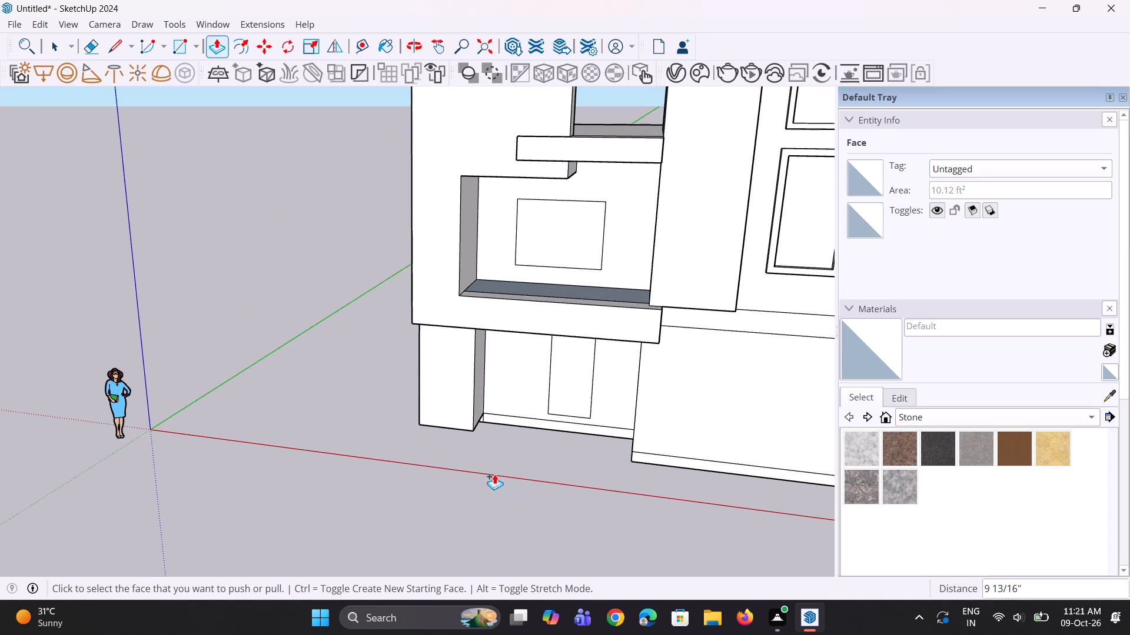
pyautogui.moveTo(444, 516); pyautogui.dragTo(445, 487, button='middle')
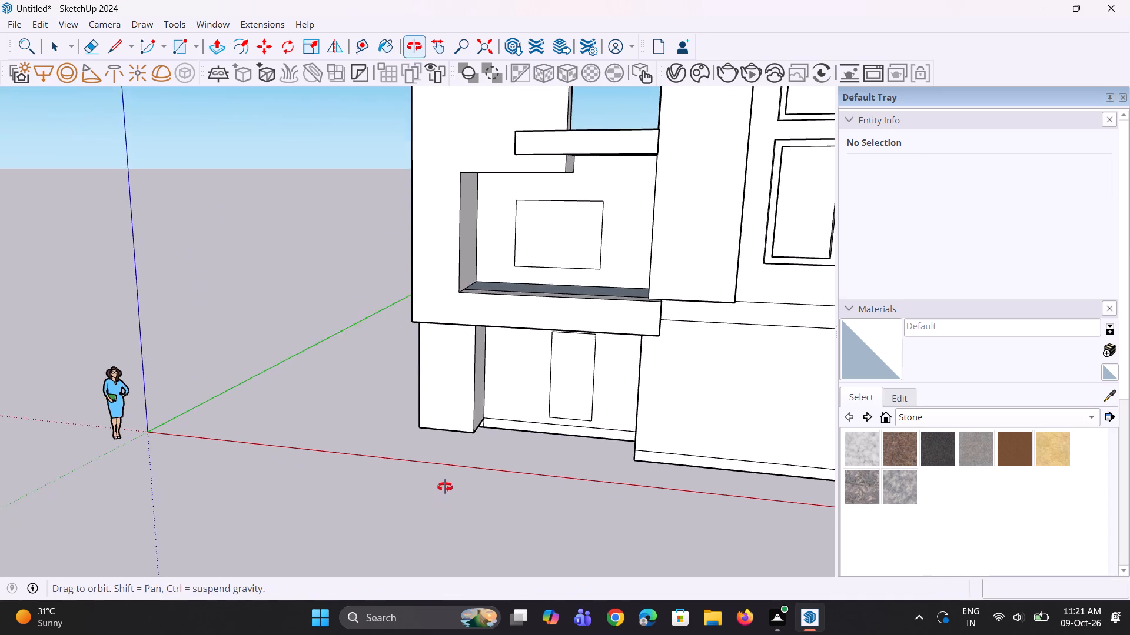
pyautogui.moveTo(445, 487); pyautogui.dragTo(445, 483, button='middle')
pyautogui.scroll(8, 446, 492)
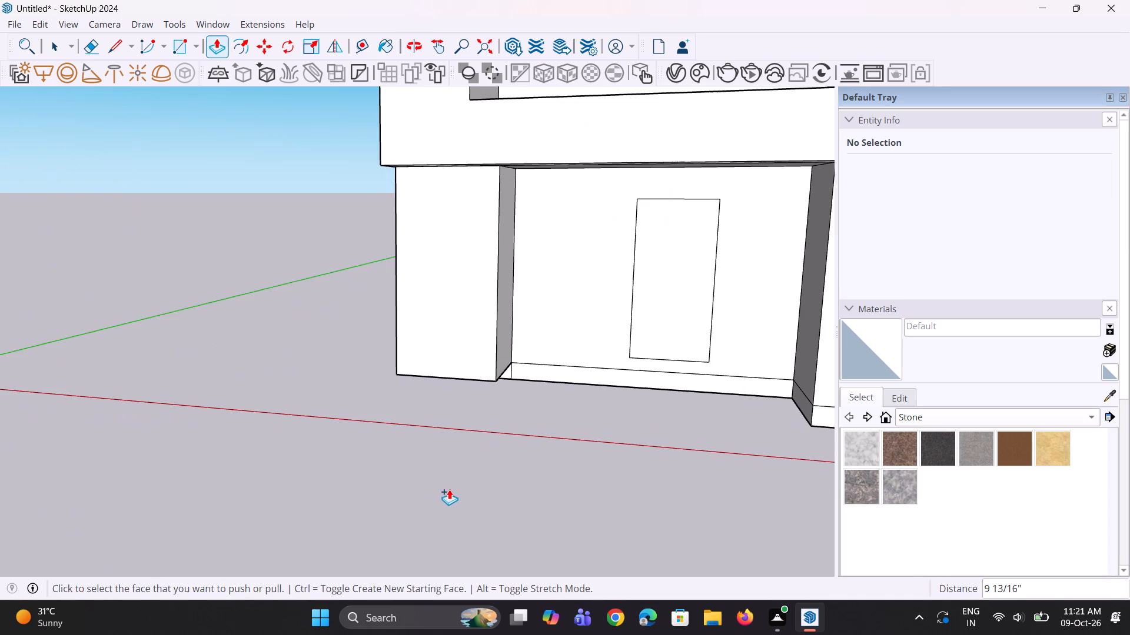
pyautogui.moveTo(434, 454); pyautogui.dragTo(443, 356, button='middle')
pyautogui.click(461, 367)
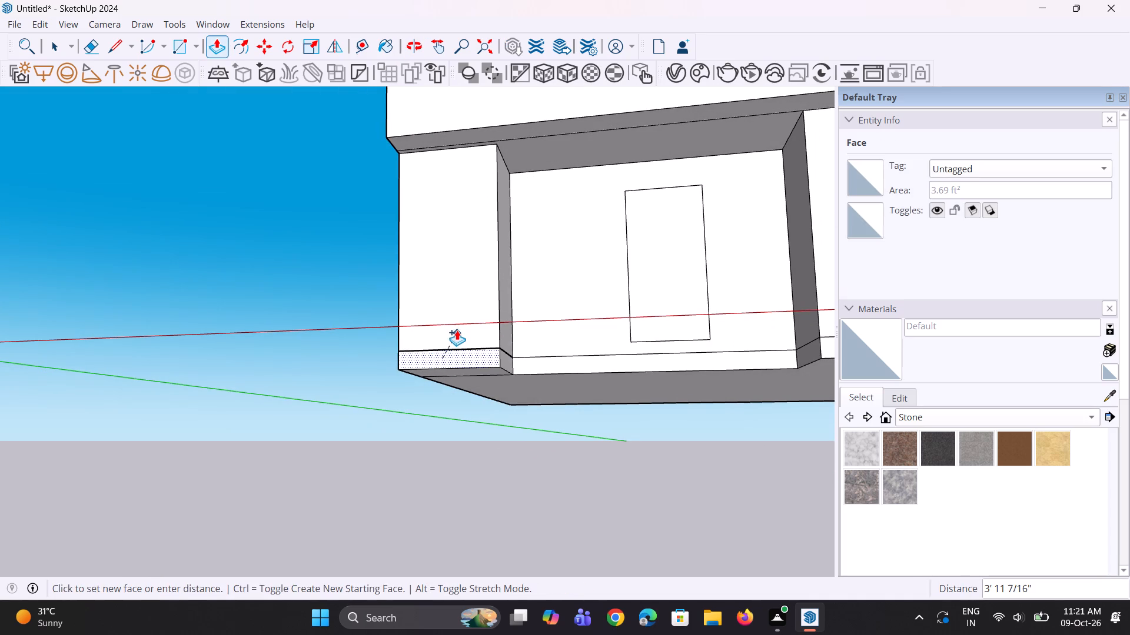
pyautogui.click(457, 329)
# Examine the plinth band, pier, door outline and overall front facade from several raised angles.
pyautogui.scroll(-3, 493, 371)
pyautogui.moveTo(493, 372); pyautogui.dragTo(570, 547, button='middle')
pyautogui.scroll(-3, 486, 423)
pyautogui.moveTo(484, 423); pyautogui.dragTo(461, 423, button='middle')
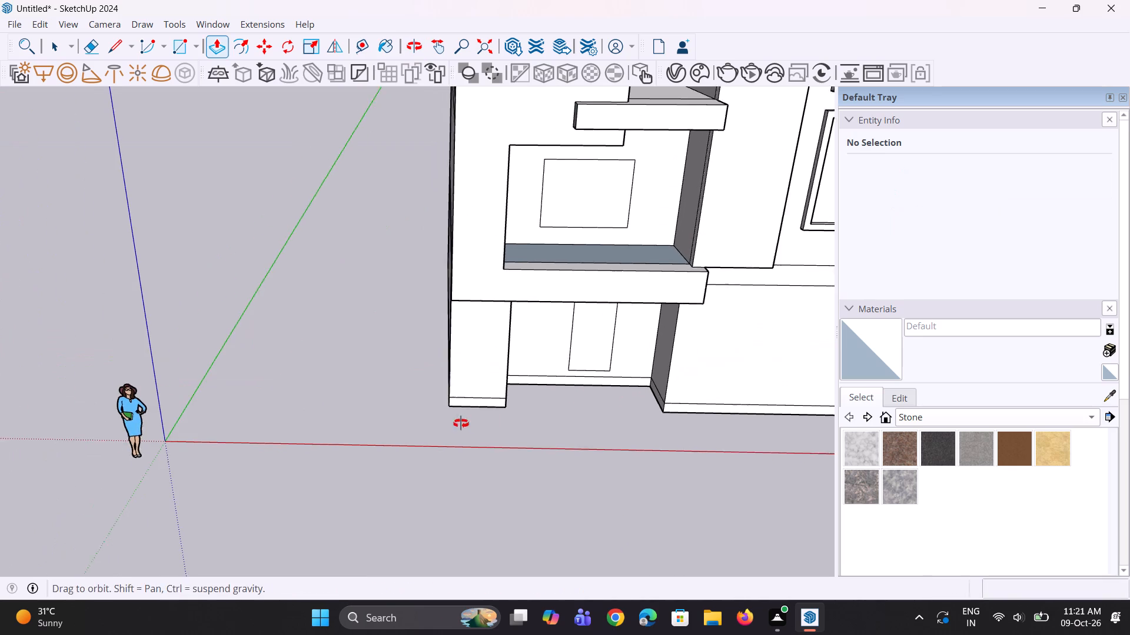
pyautogui.moveTo(461, 423); pyautogui.dragTo(456, 421, button='middle')
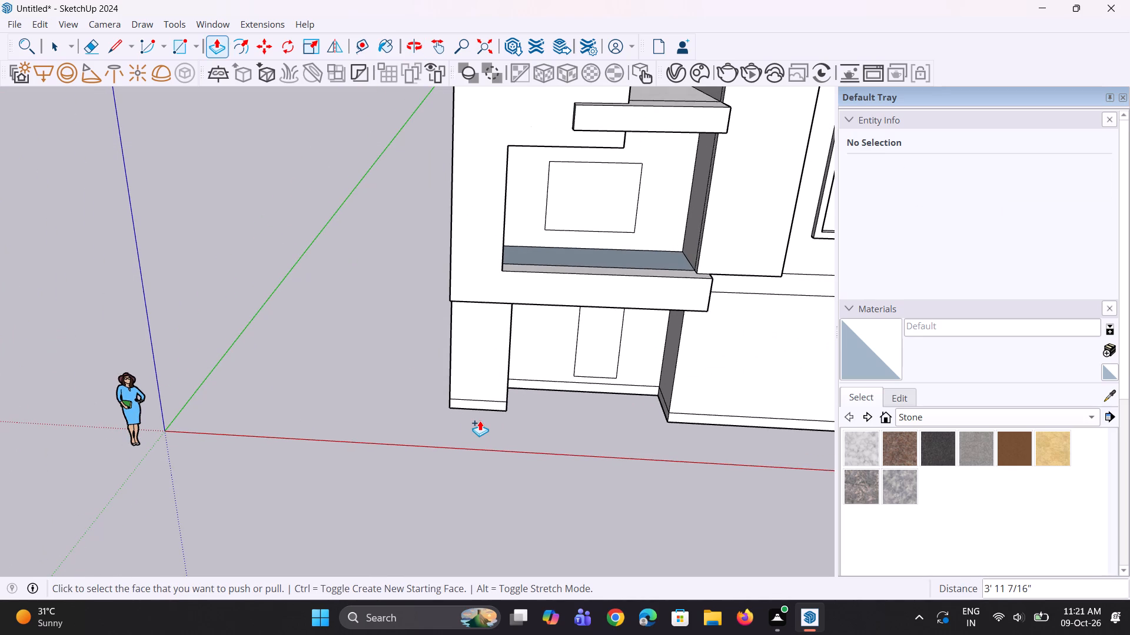
pyautogui.scroll(-4, 441, 347)
pyautogui.moveTo(476, 449); pyautogui.dragTo(440, 417, button='middle')
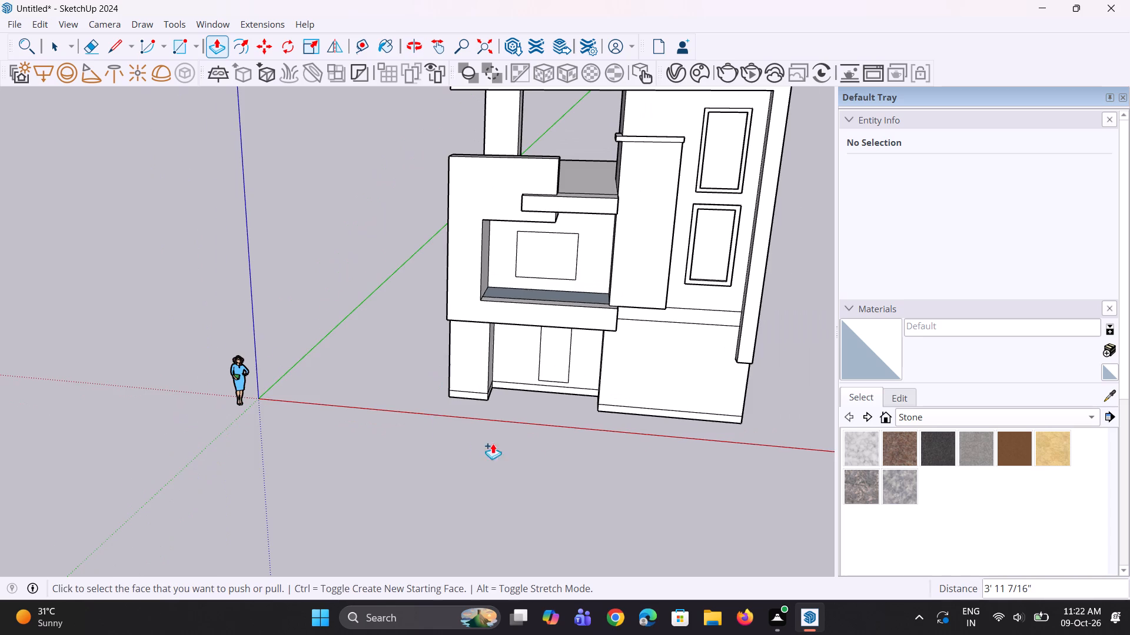
pyautogui.scroll(3, 527, 449)
pyautogui.moveTo(557, 447); pyautogui.dragTo(580, 443, button='middle')
pyautogui.scroll(-4, 557, 429)
pyautogui.moveTo(556, 429); pyautogui.dragTo(585, 423, button='middle')
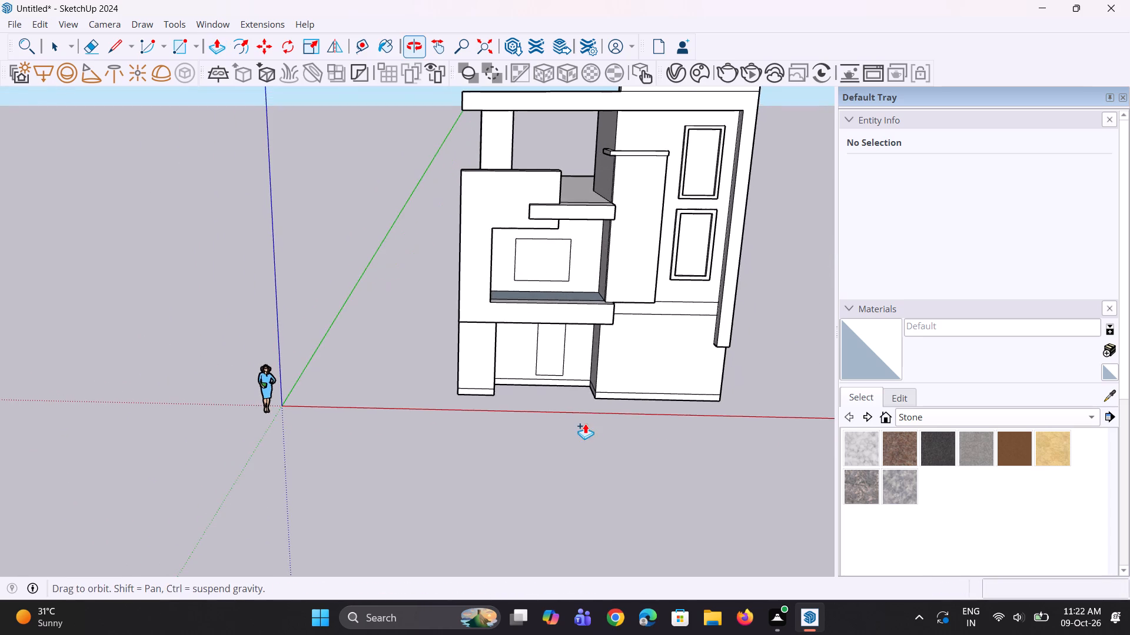
pyautogui.scroll(3, 605, 418)
pyautogui.moveTo(611, 399); pyautogui.dragTo(620, 447, button='middle')
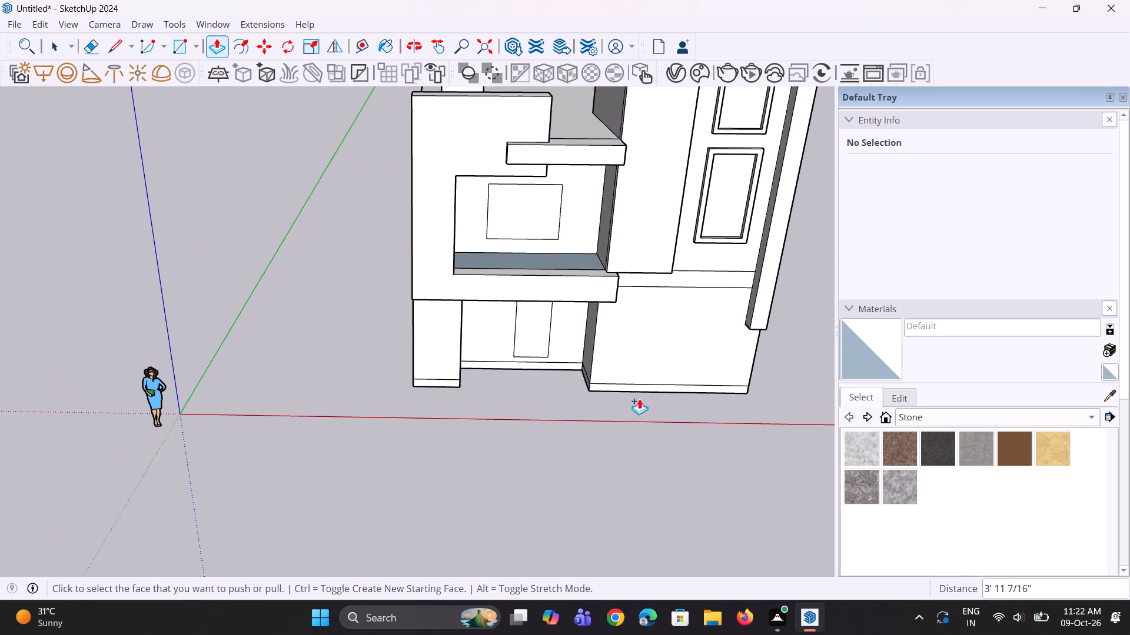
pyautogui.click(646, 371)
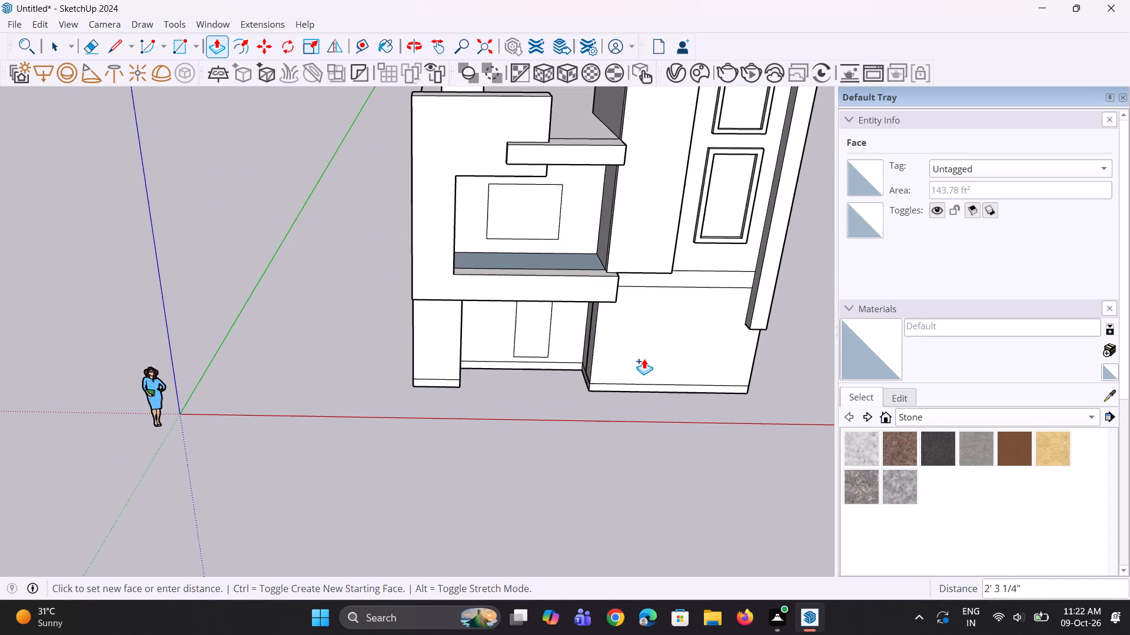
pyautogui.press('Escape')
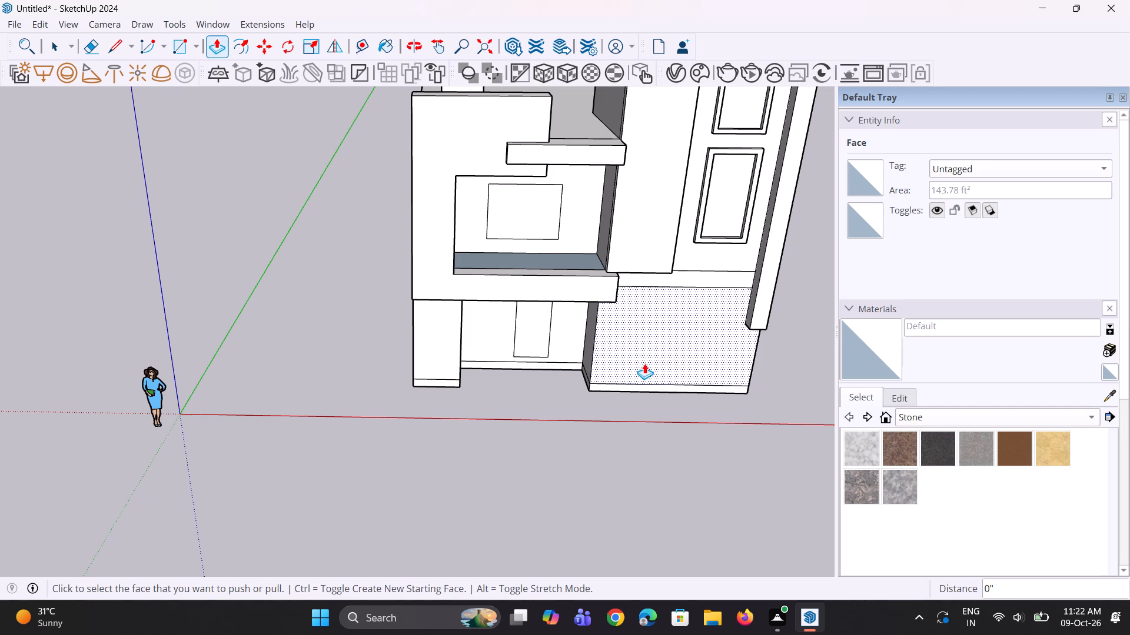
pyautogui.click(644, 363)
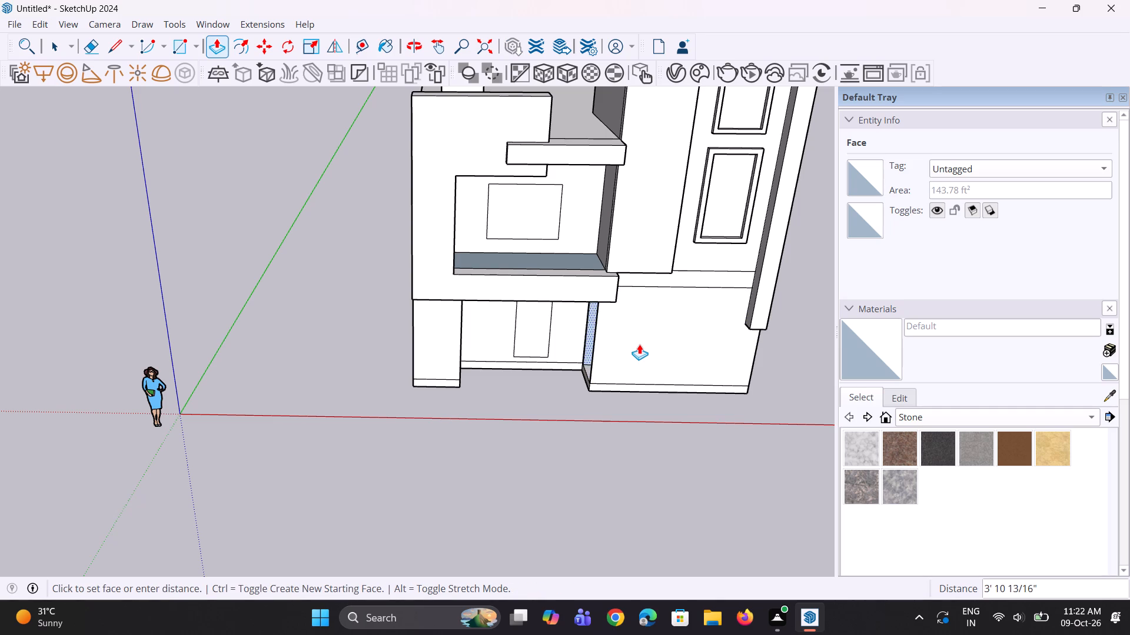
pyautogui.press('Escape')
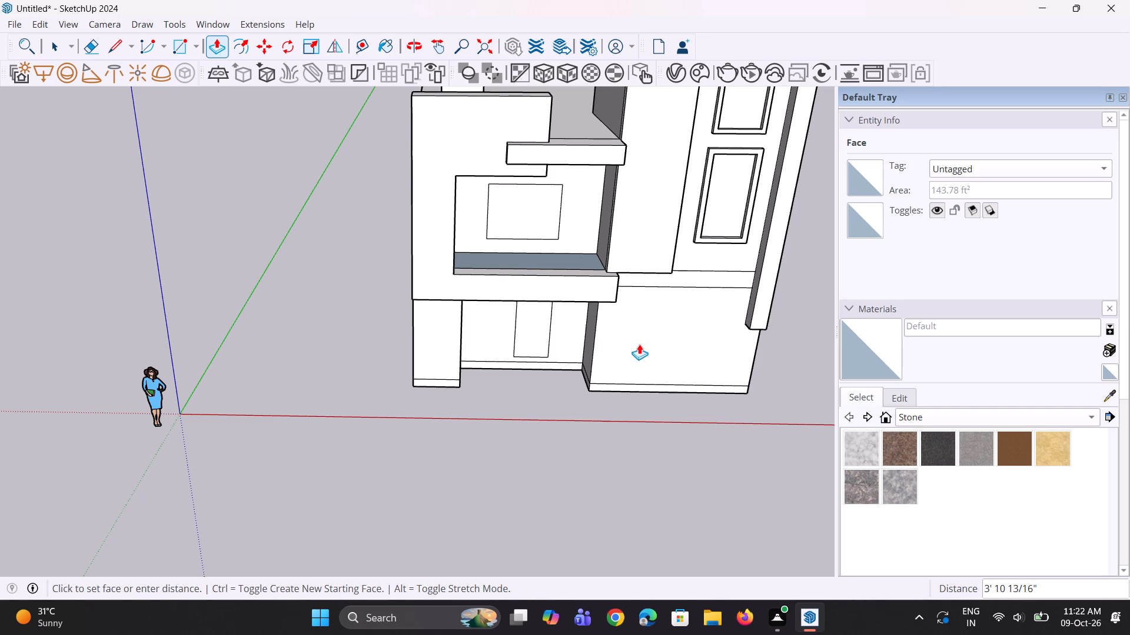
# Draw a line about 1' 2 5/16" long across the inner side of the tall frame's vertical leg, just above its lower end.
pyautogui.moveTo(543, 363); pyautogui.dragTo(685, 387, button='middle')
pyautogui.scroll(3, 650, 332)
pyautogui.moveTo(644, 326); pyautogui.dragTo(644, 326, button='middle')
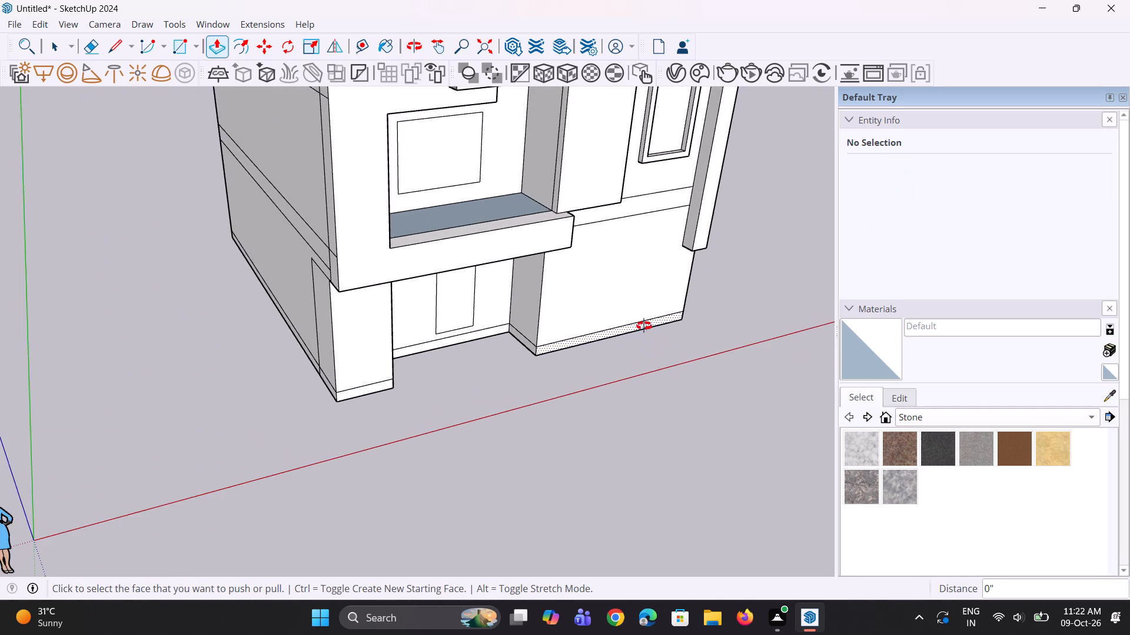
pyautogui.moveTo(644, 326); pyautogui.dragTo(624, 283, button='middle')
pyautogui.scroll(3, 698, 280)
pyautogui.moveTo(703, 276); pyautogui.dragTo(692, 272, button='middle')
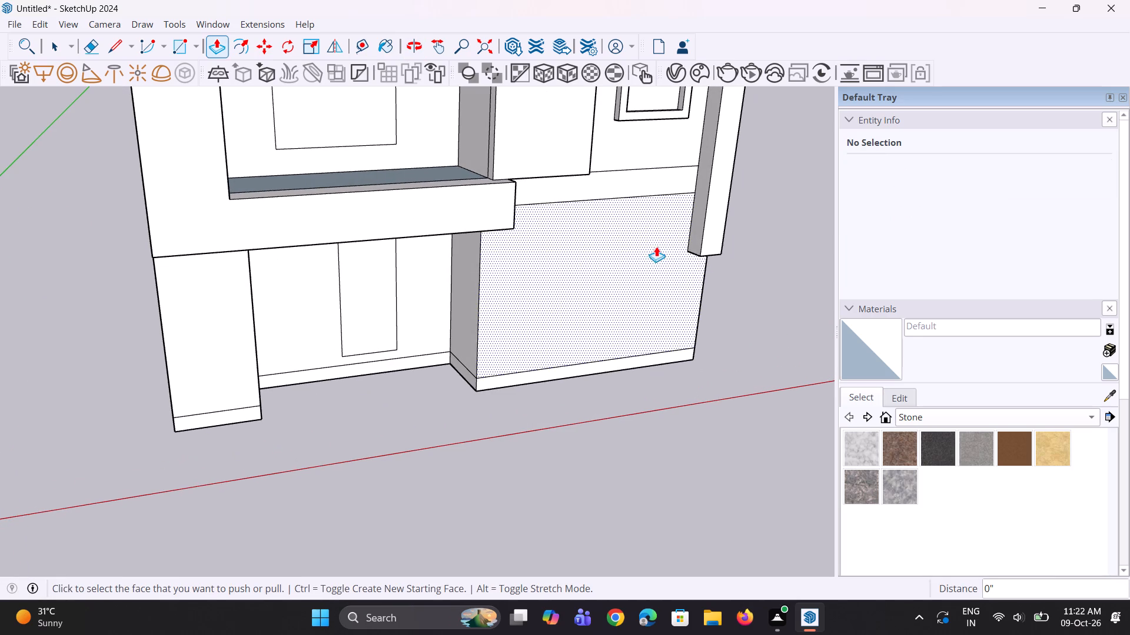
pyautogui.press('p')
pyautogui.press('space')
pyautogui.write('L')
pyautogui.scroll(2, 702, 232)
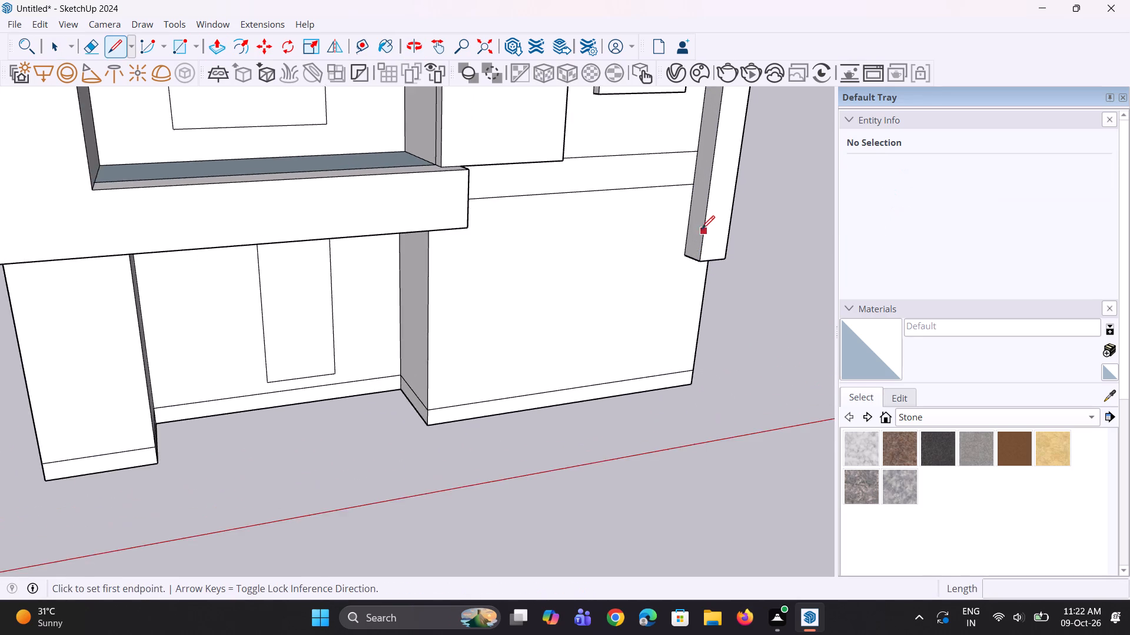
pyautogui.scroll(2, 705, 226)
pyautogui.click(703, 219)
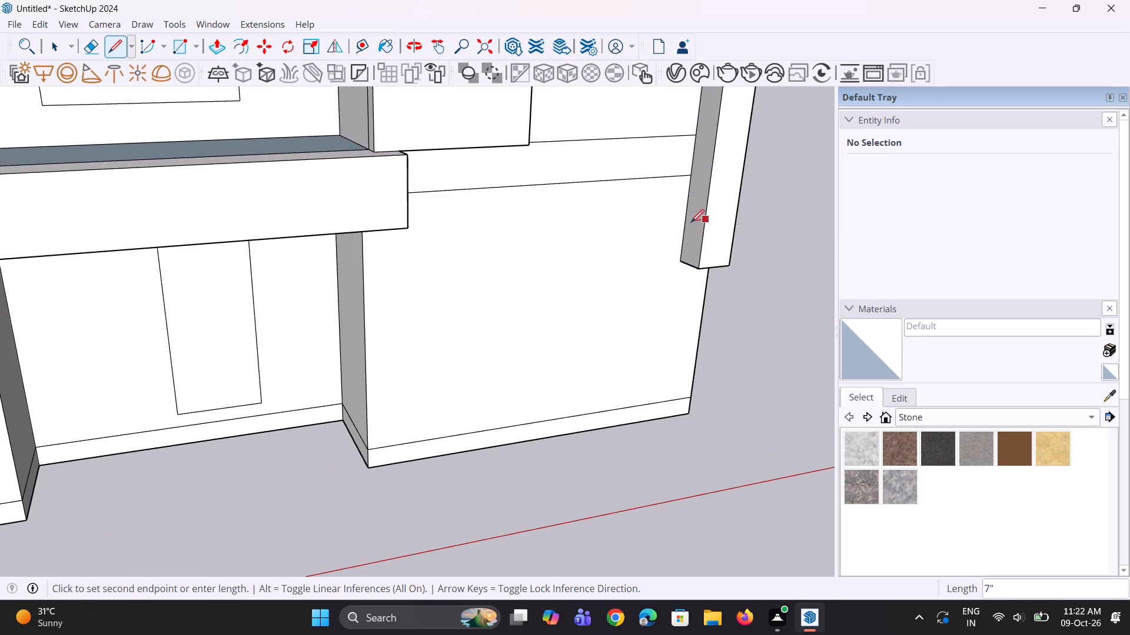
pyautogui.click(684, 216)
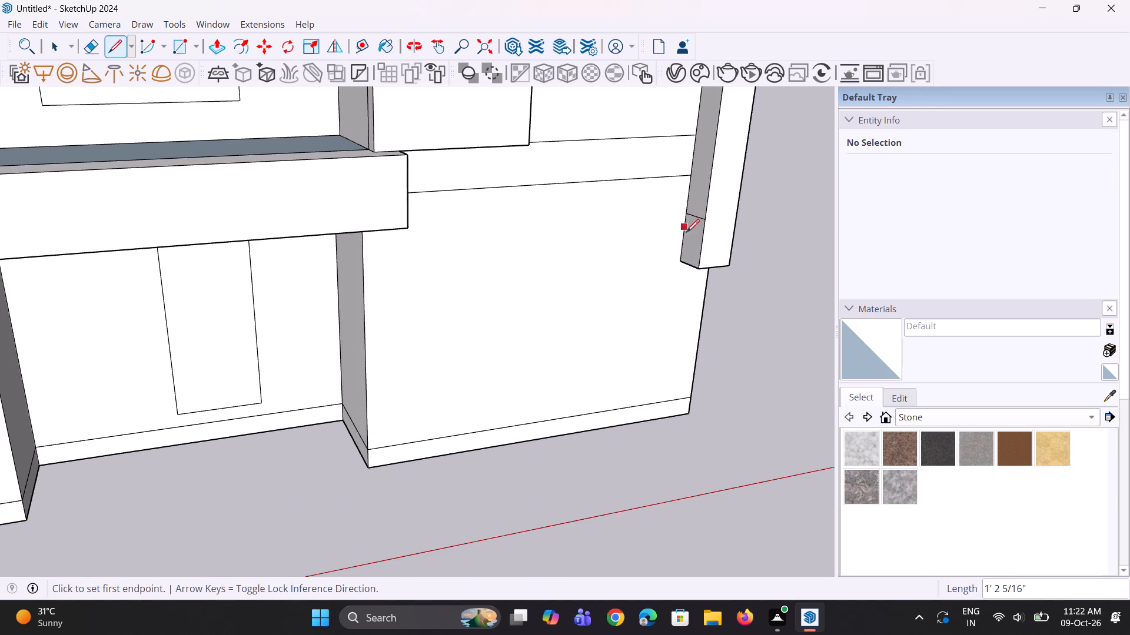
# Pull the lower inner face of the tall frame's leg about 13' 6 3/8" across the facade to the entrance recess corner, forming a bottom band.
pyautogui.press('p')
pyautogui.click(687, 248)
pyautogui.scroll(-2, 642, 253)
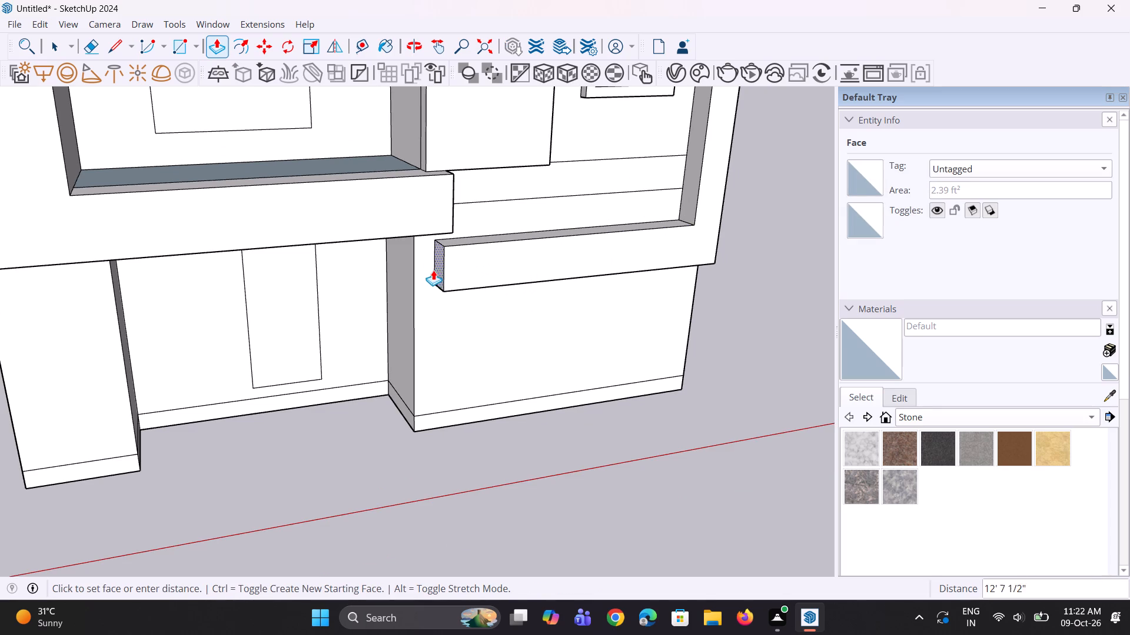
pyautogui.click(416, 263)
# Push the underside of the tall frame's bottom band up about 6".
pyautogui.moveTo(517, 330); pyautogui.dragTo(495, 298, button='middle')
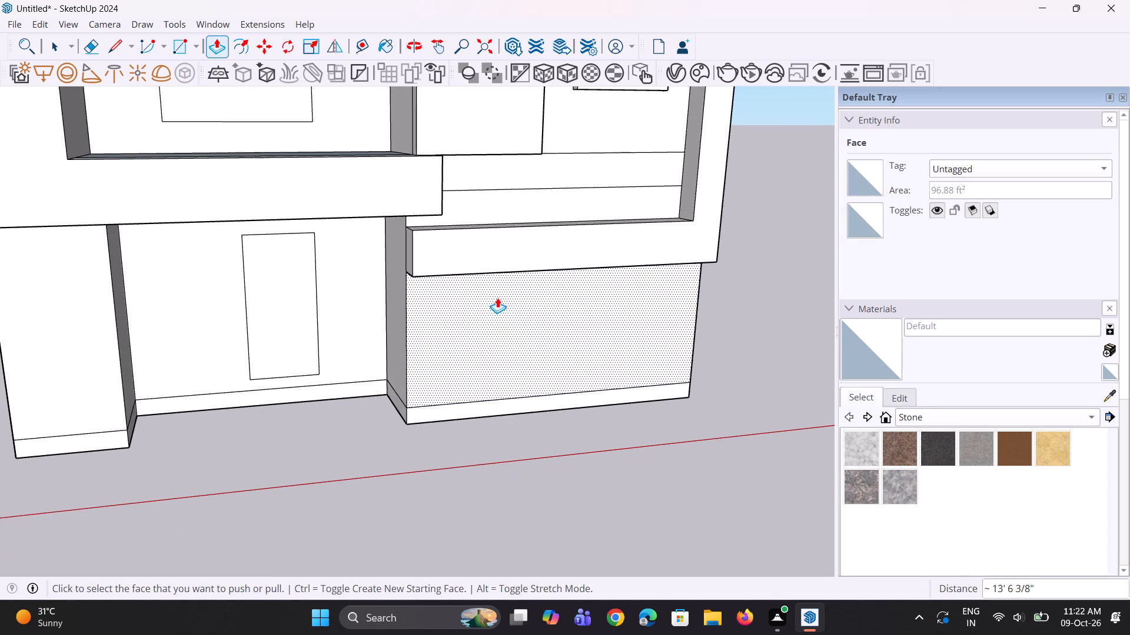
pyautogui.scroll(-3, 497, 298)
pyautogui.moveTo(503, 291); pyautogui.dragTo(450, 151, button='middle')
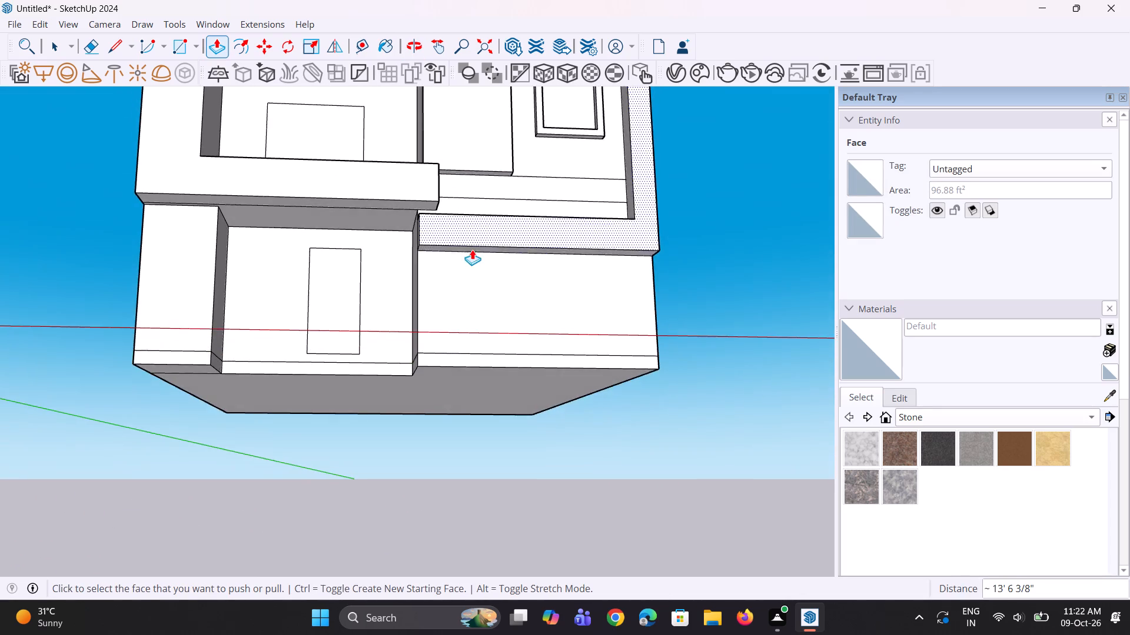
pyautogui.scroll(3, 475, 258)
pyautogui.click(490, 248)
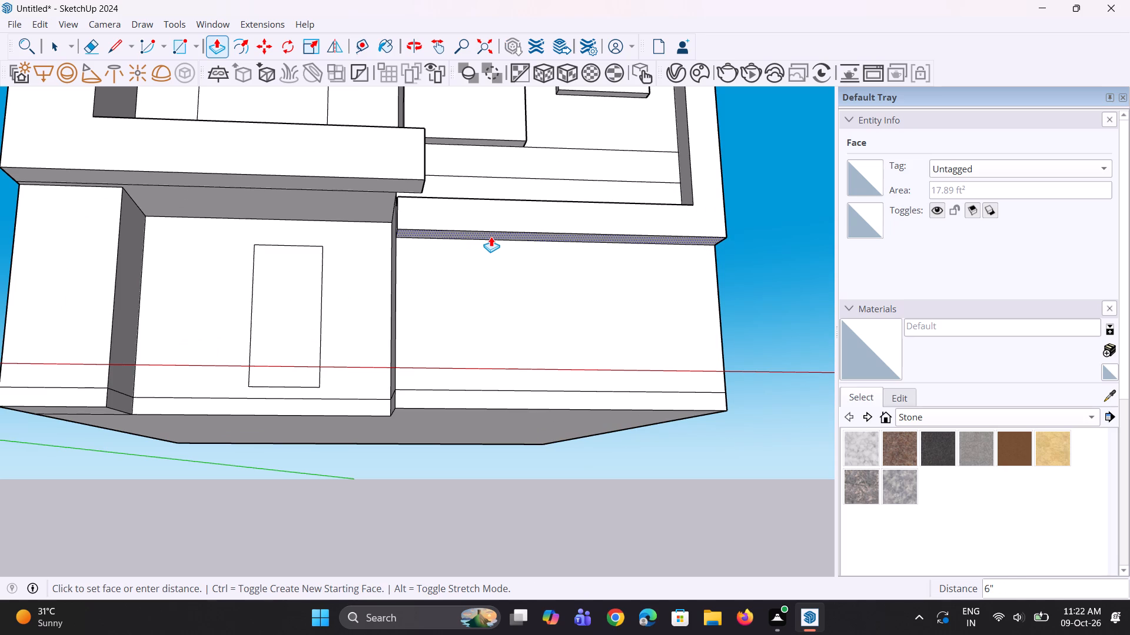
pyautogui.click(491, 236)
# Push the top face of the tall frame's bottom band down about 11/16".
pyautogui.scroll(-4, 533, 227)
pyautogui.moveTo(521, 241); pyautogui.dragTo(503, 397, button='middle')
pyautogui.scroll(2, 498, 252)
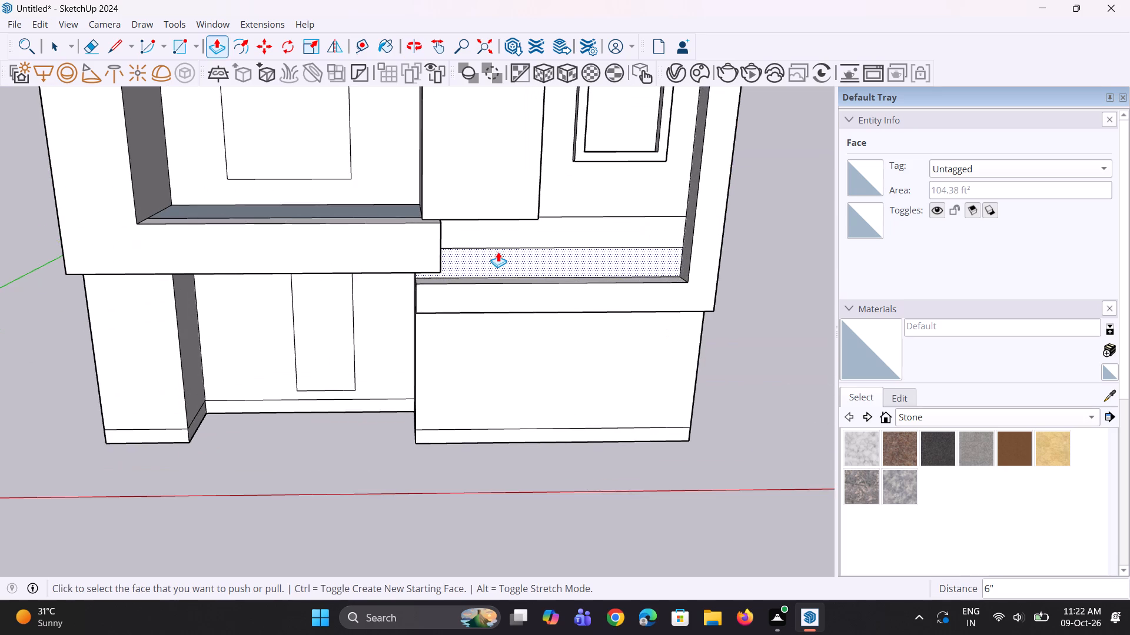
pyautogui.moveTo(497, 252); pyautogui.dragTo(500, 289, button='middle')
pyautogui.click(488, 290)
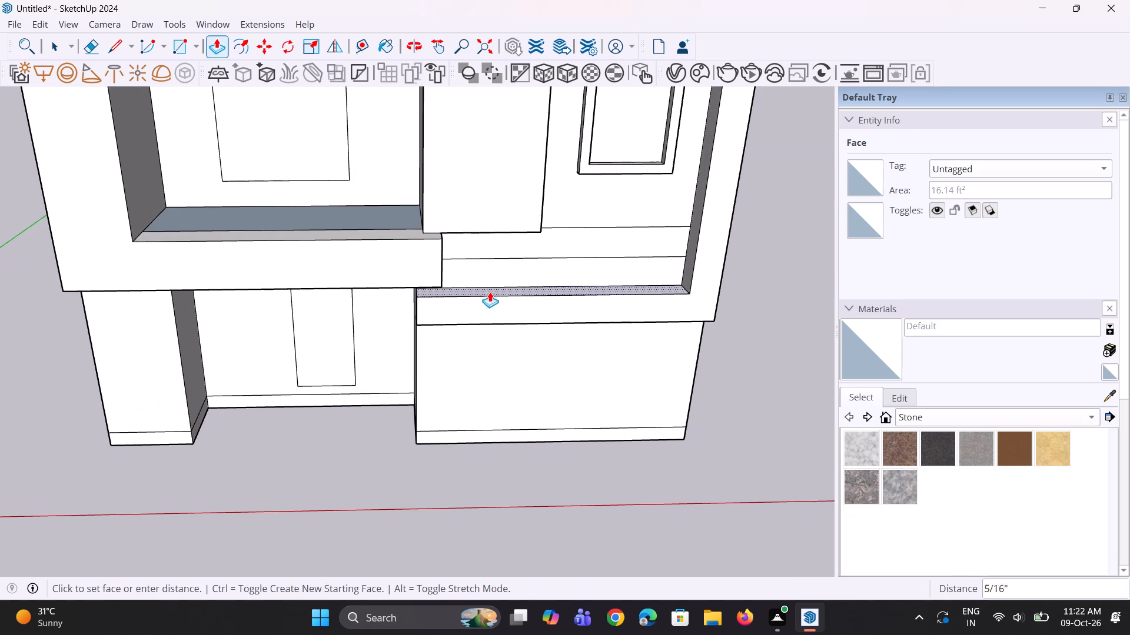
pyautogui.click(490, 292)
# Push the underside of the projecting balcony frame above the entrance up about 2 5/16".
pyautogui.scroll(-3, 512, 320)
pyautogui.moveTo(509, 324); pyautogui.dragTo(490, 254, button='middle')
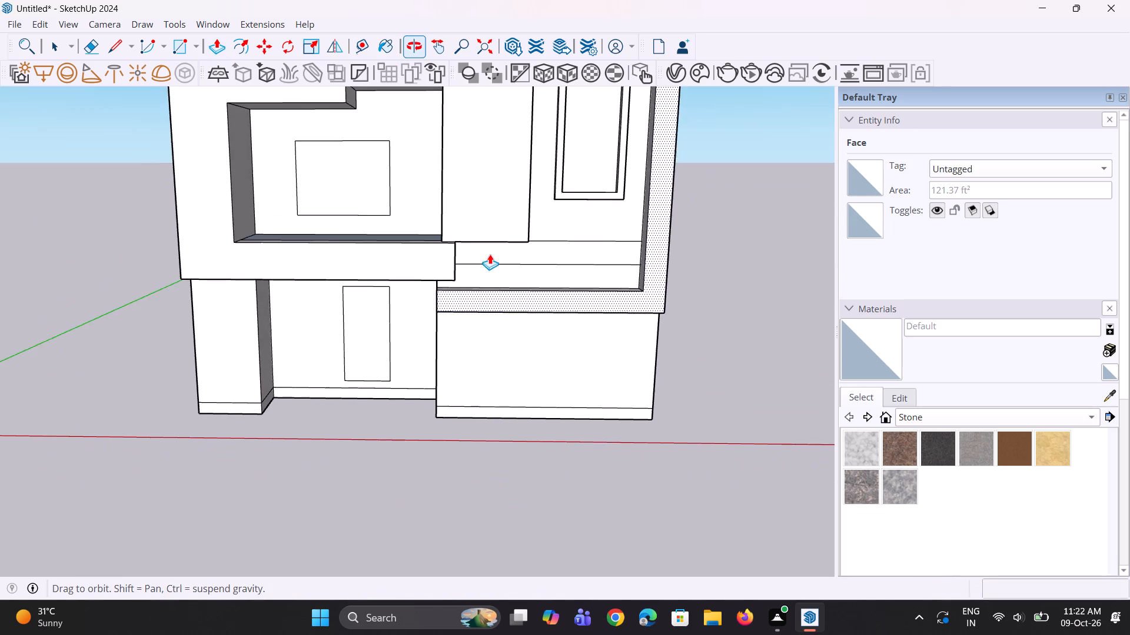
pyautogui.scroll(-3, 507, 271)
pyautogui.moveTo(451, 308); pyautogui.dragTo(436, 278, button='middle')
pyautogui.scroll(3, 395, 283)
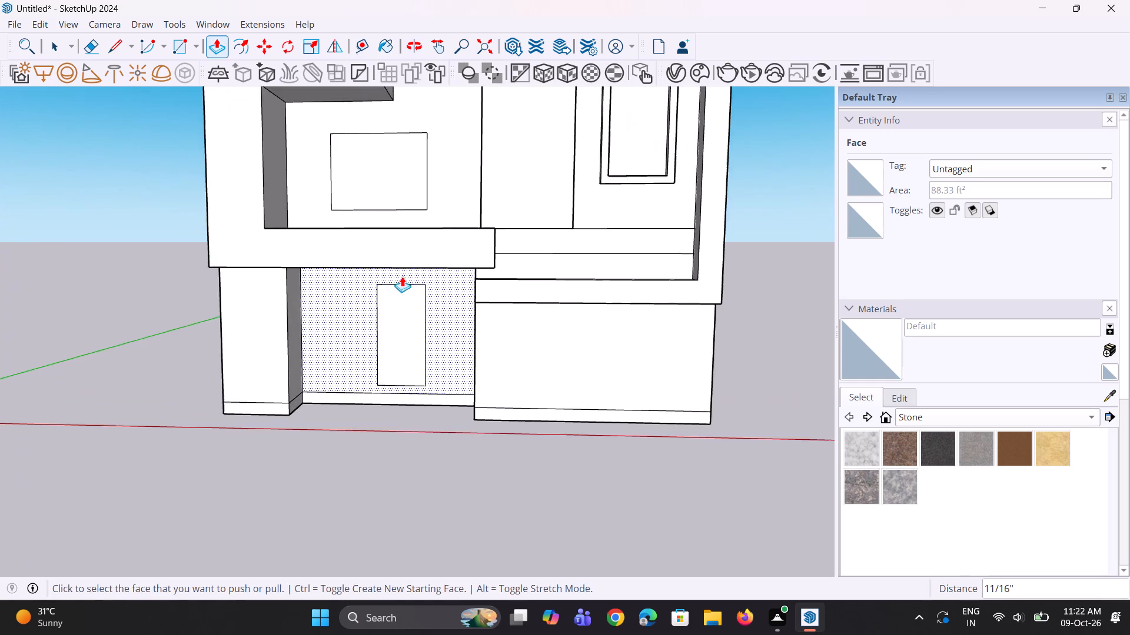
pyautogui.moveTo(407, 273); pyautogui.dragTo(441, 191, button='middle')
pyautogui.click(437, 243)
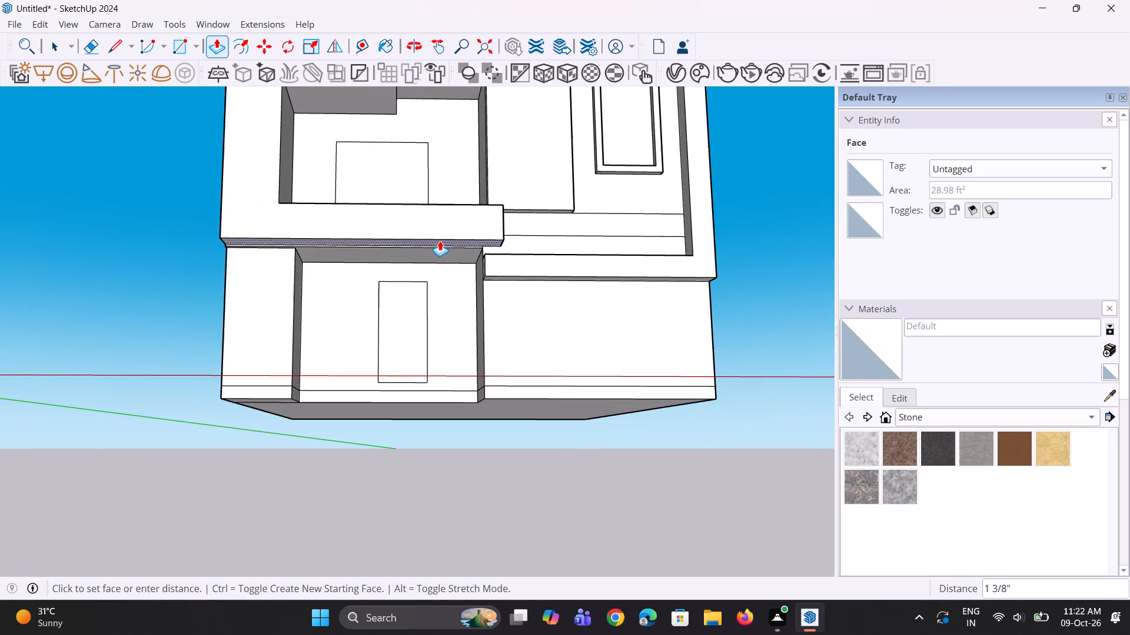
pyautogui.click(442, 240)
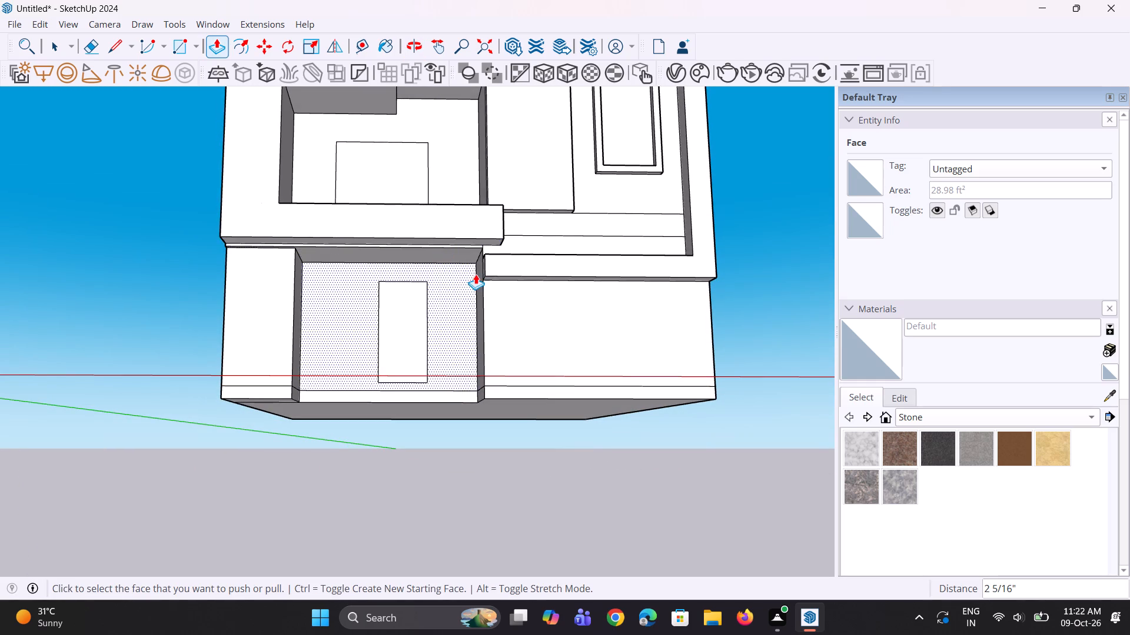
# Examine the overall front facade, from the rooftop canopy to the ground-floor frames, door outline and plinth.
pyautogui.scroll(-4, 478, 278)
pyautogui.moveTo(481, 283); pyautogui.dragTo(456, 373, button='middle')
pyautogui.scroll(-4, 456, 370)
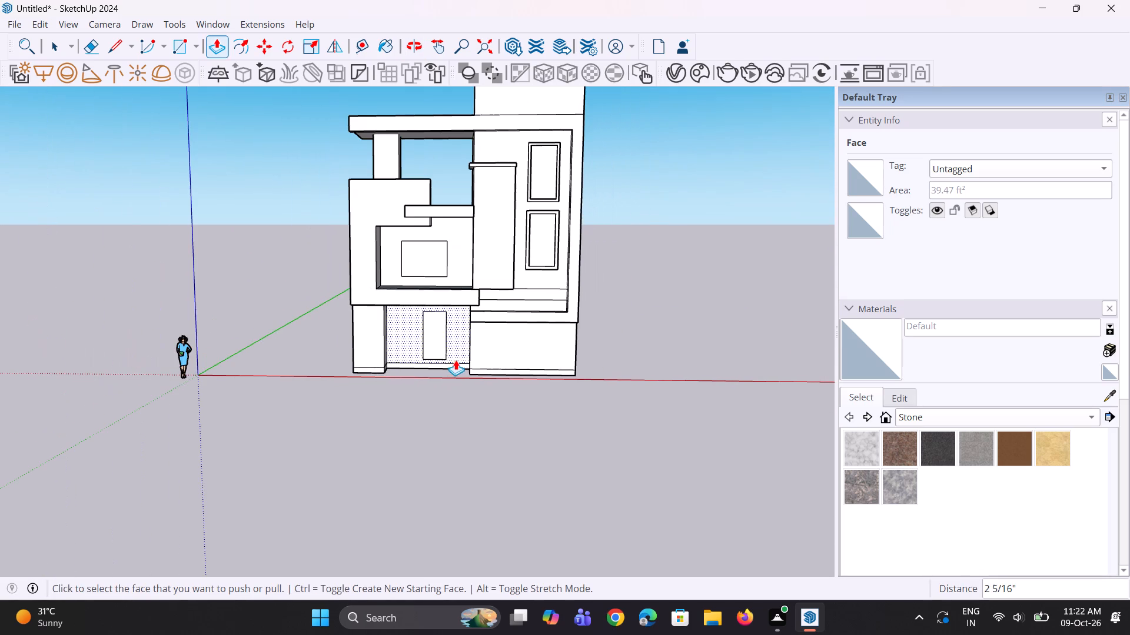
pyautogui.scroll(-2, 444, 346)
pyautogui.moveTo(444, 346); pyautogui.dragTo(437, 340, button='middle')
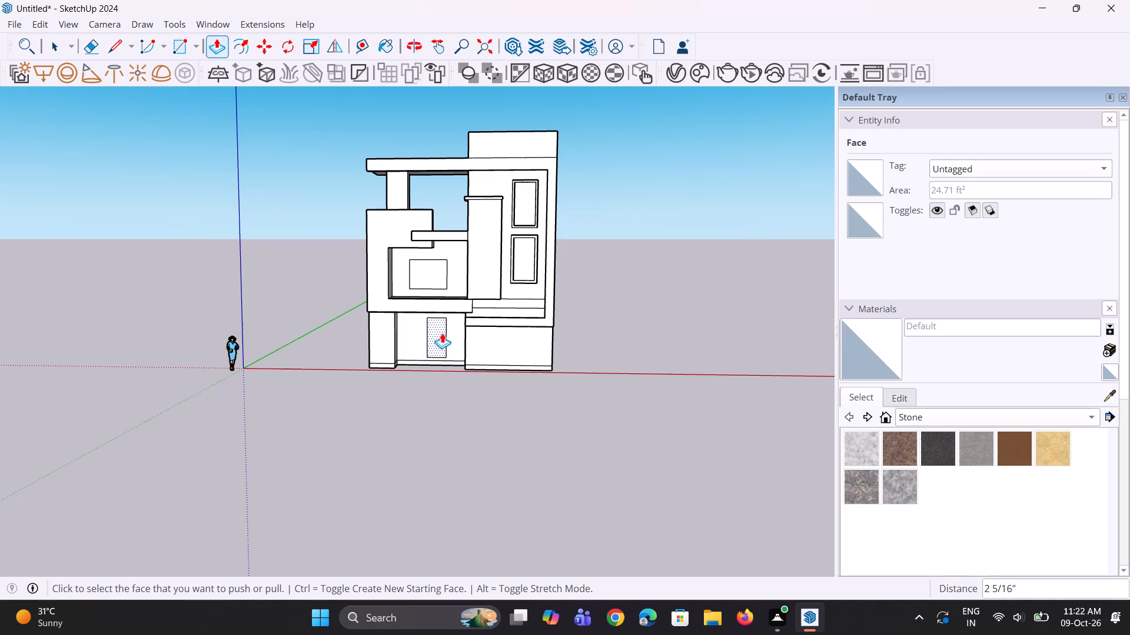
pyautogui.scroll(2, 443, 334)
pyautogui.middleClick(458, 334)
pyautogui.scroll(3, 464, 370)
pyautogui.moveTo(464, 370); pyautogui.dragTo(470, 382, button='middle')
pyautogui.scroll(1, 471, 383)
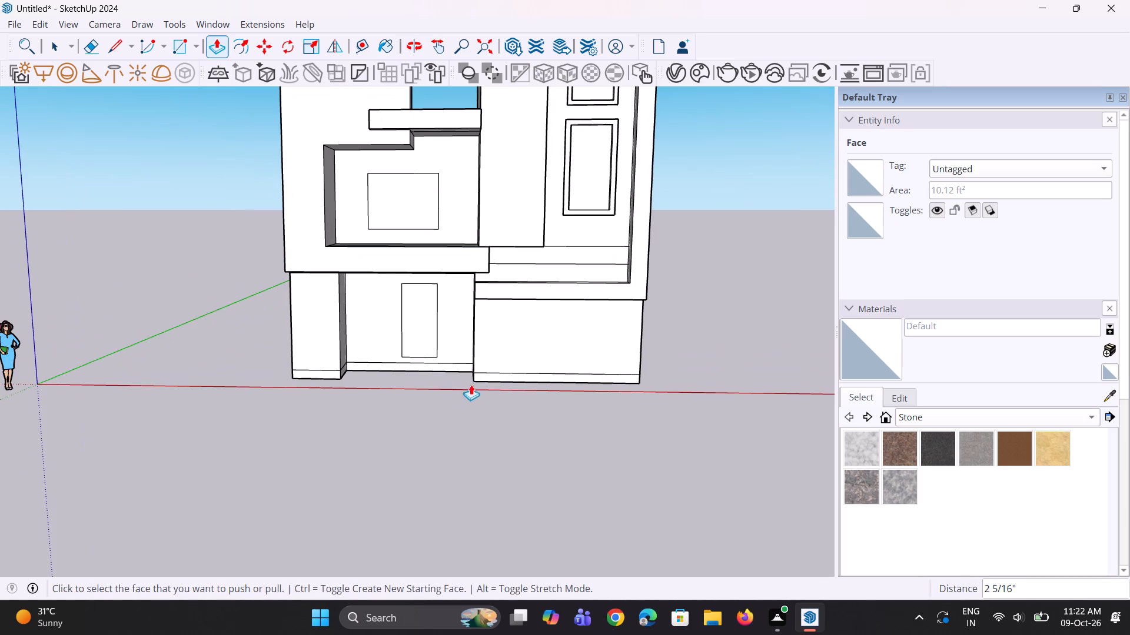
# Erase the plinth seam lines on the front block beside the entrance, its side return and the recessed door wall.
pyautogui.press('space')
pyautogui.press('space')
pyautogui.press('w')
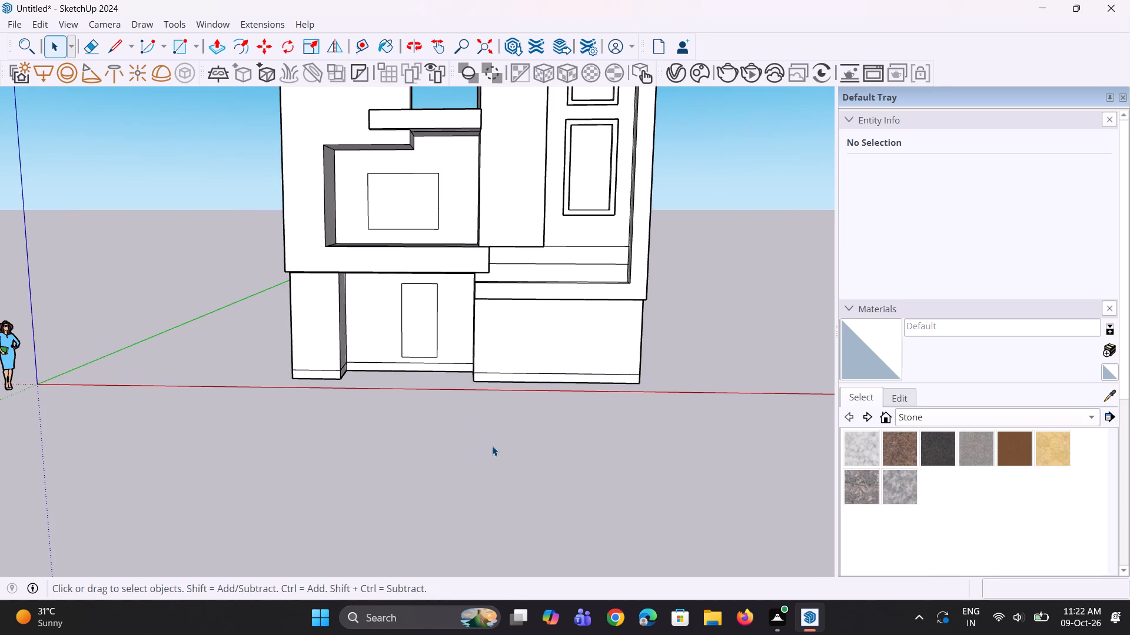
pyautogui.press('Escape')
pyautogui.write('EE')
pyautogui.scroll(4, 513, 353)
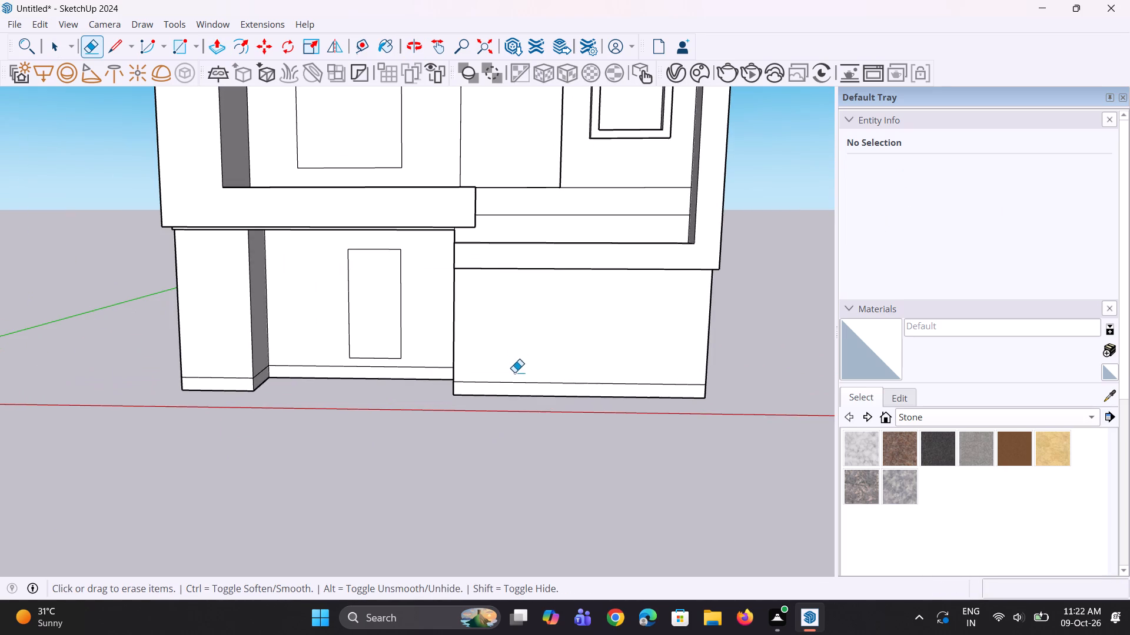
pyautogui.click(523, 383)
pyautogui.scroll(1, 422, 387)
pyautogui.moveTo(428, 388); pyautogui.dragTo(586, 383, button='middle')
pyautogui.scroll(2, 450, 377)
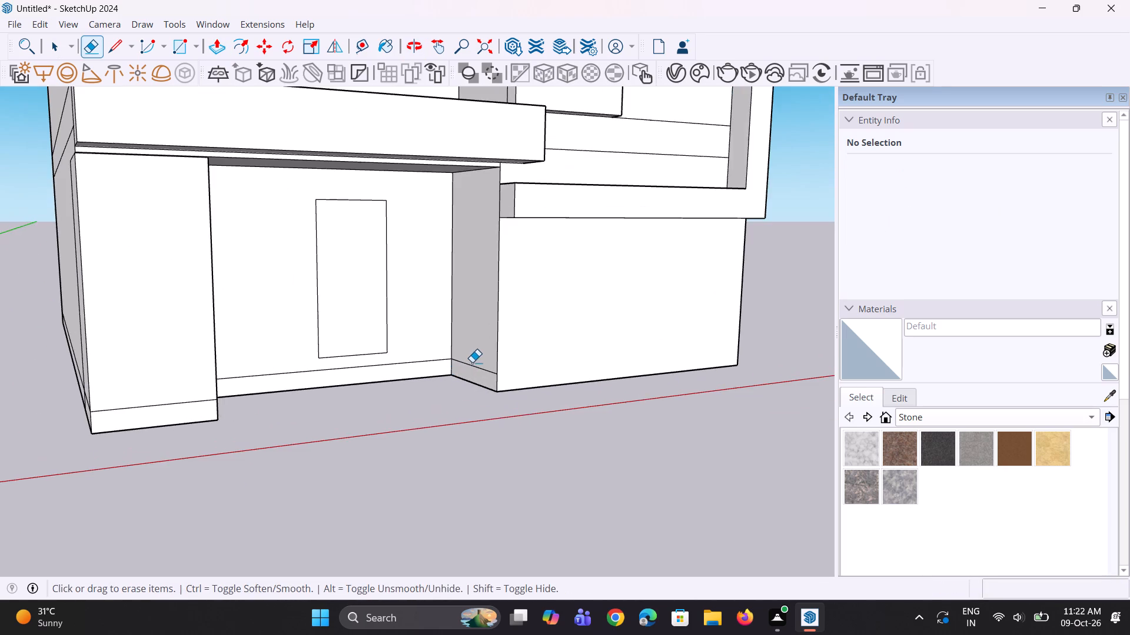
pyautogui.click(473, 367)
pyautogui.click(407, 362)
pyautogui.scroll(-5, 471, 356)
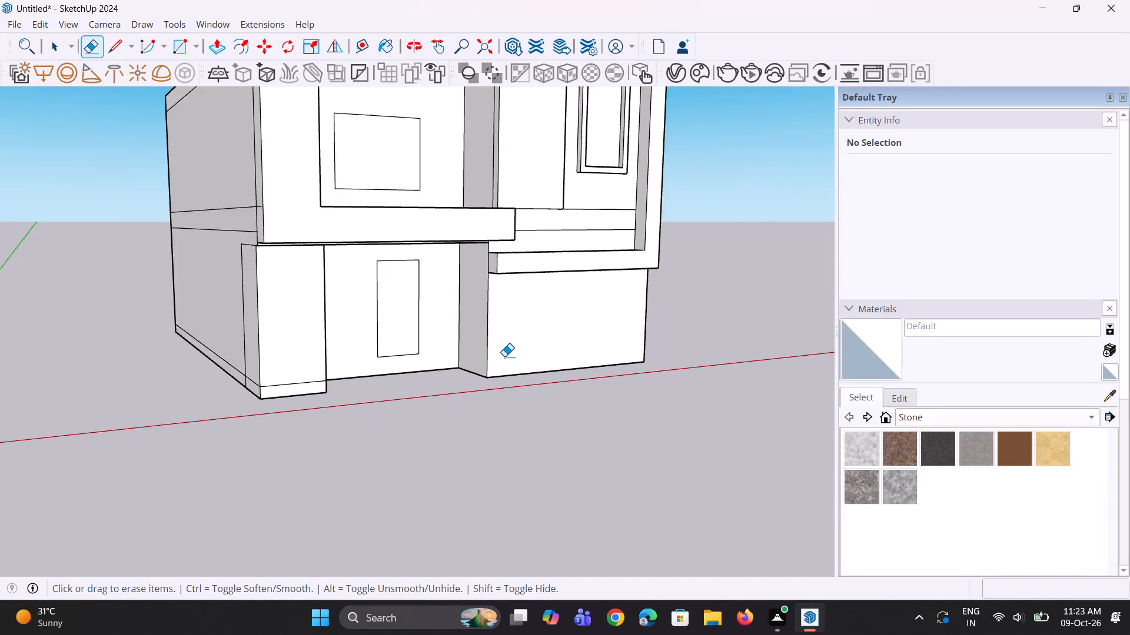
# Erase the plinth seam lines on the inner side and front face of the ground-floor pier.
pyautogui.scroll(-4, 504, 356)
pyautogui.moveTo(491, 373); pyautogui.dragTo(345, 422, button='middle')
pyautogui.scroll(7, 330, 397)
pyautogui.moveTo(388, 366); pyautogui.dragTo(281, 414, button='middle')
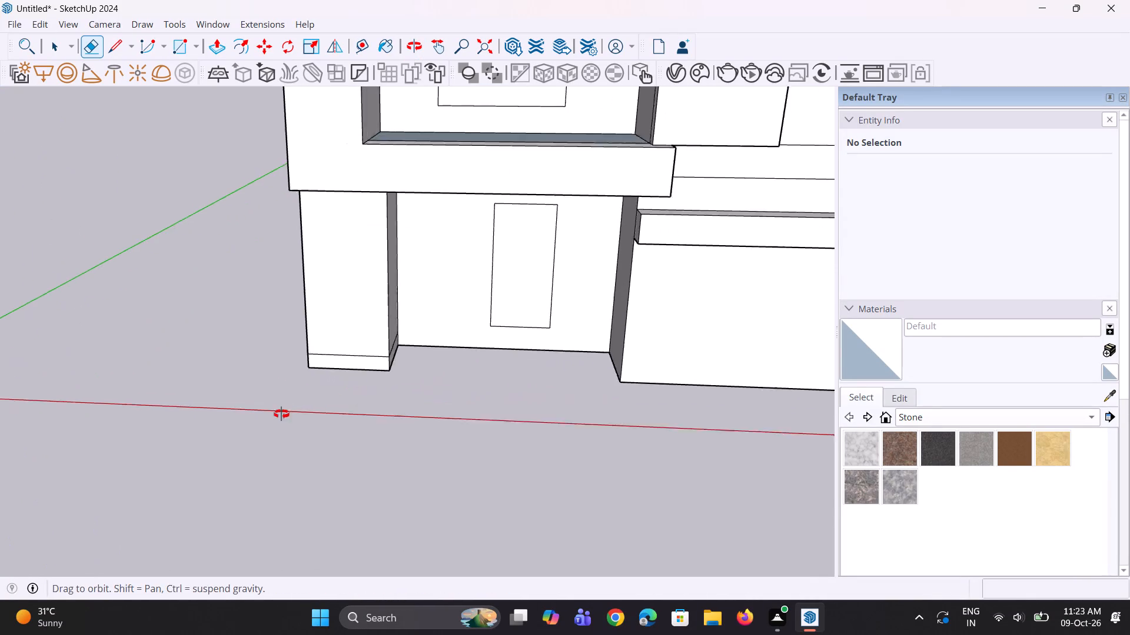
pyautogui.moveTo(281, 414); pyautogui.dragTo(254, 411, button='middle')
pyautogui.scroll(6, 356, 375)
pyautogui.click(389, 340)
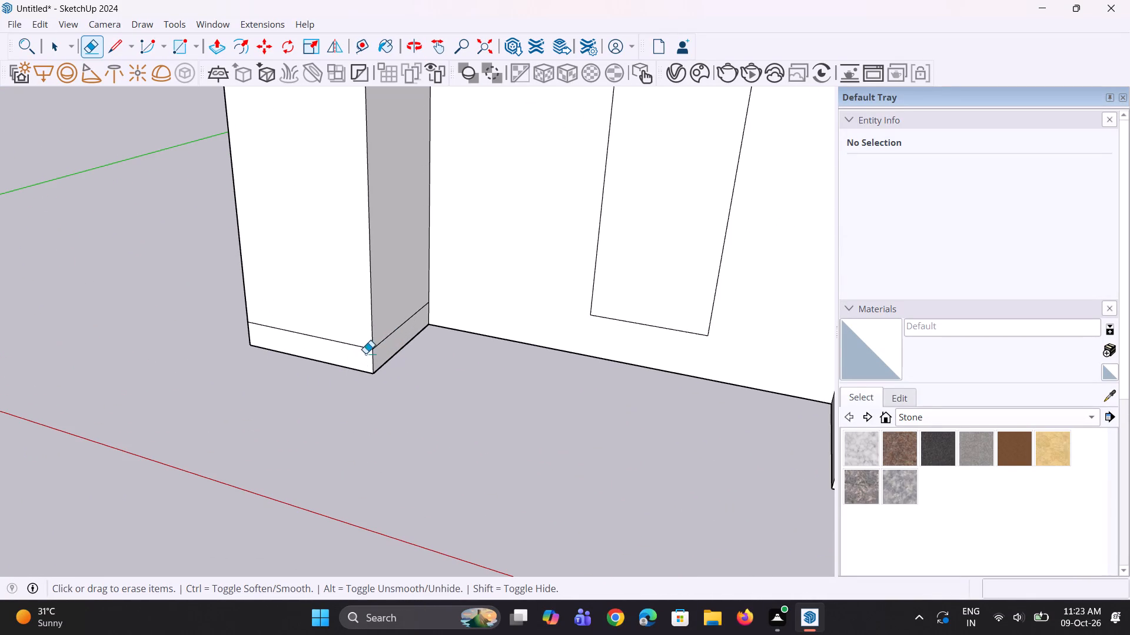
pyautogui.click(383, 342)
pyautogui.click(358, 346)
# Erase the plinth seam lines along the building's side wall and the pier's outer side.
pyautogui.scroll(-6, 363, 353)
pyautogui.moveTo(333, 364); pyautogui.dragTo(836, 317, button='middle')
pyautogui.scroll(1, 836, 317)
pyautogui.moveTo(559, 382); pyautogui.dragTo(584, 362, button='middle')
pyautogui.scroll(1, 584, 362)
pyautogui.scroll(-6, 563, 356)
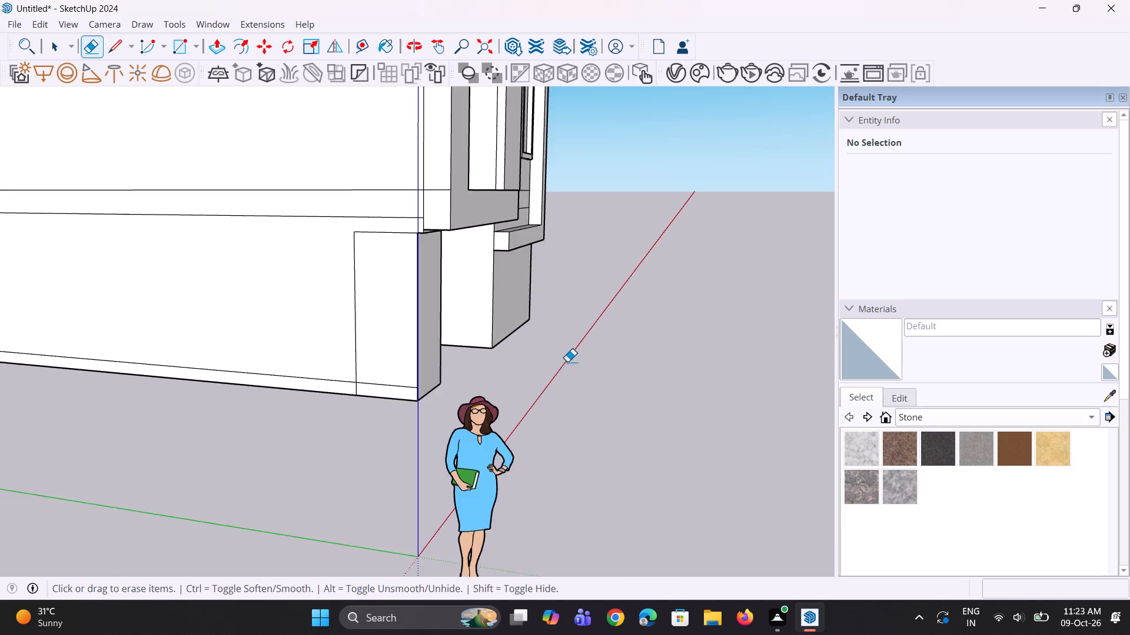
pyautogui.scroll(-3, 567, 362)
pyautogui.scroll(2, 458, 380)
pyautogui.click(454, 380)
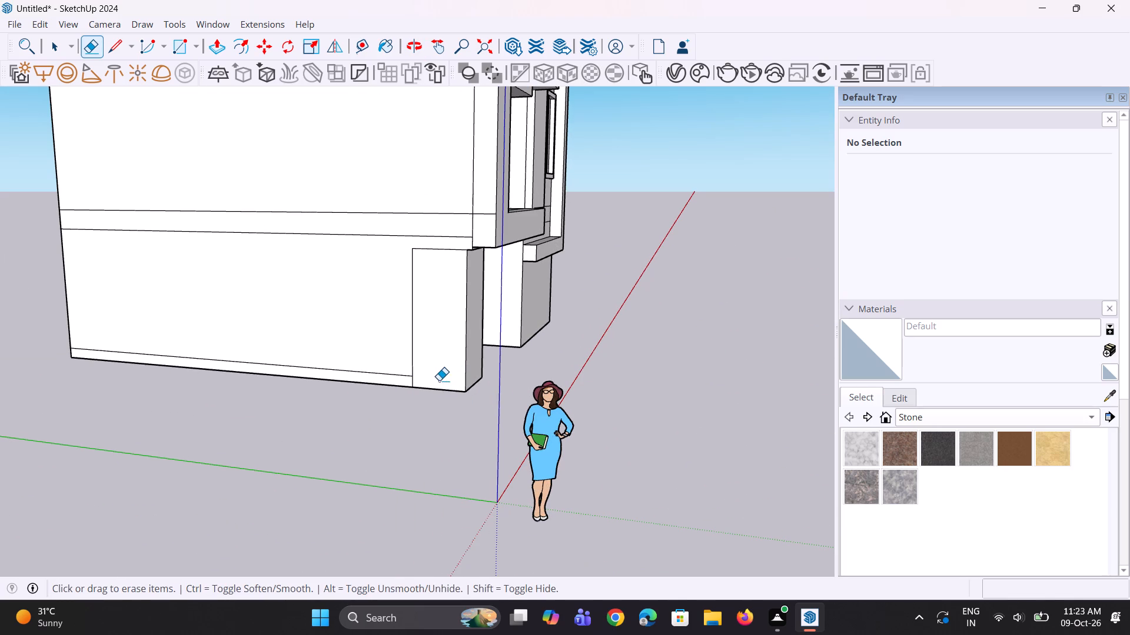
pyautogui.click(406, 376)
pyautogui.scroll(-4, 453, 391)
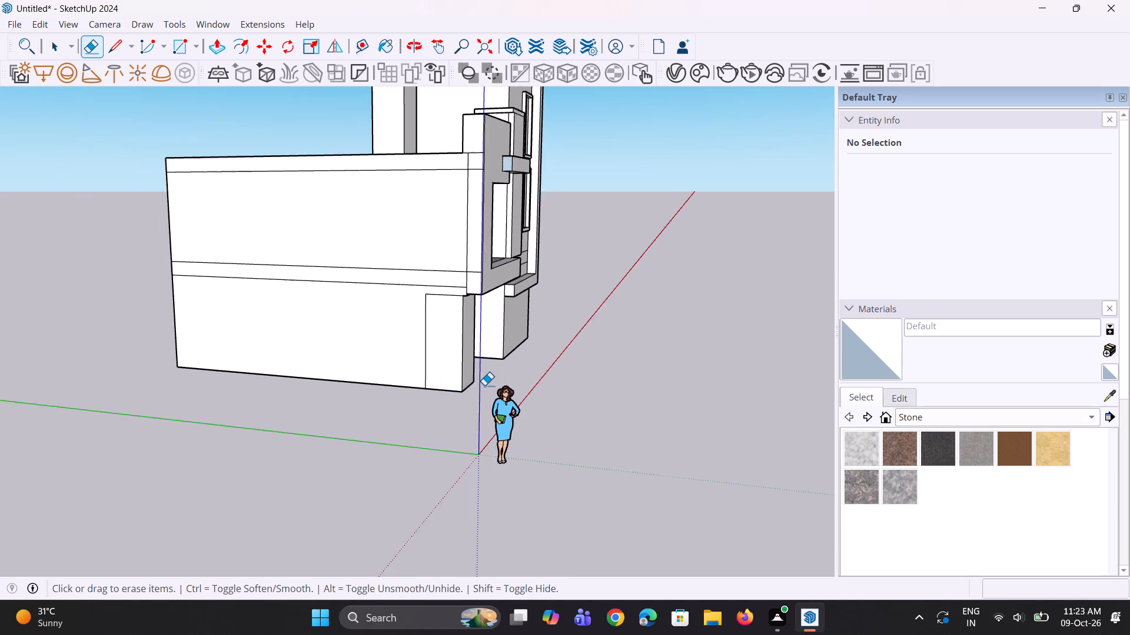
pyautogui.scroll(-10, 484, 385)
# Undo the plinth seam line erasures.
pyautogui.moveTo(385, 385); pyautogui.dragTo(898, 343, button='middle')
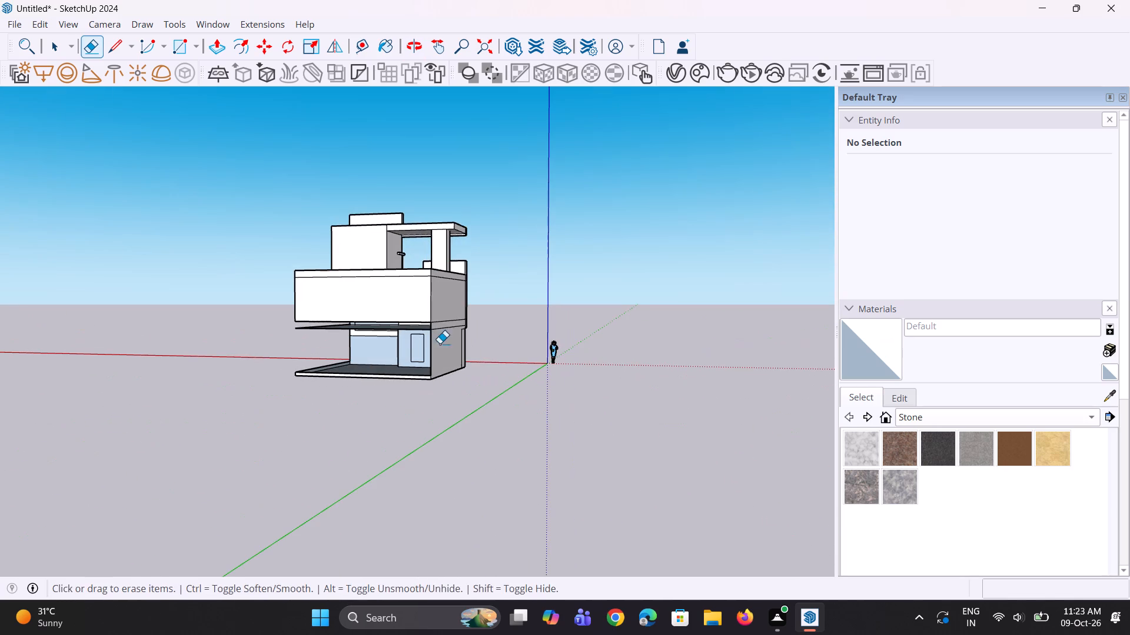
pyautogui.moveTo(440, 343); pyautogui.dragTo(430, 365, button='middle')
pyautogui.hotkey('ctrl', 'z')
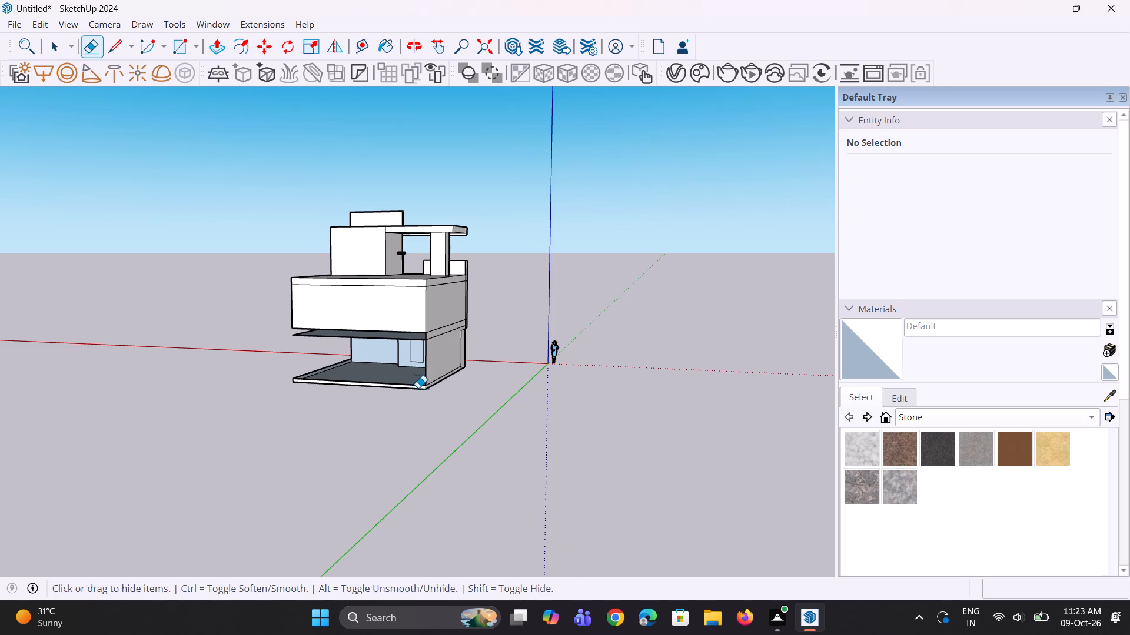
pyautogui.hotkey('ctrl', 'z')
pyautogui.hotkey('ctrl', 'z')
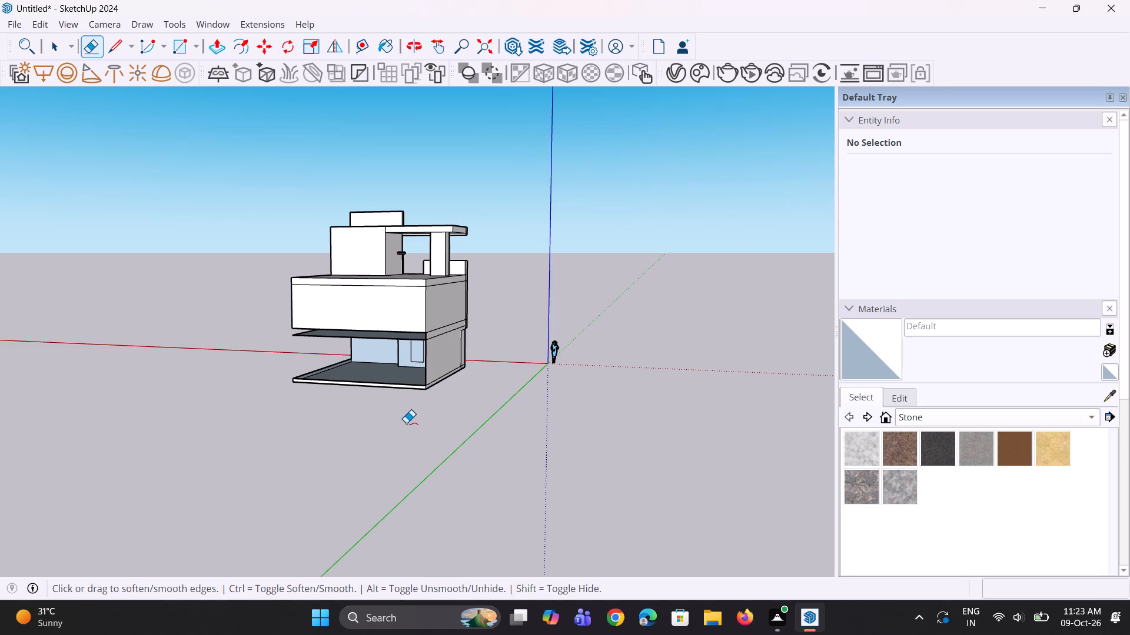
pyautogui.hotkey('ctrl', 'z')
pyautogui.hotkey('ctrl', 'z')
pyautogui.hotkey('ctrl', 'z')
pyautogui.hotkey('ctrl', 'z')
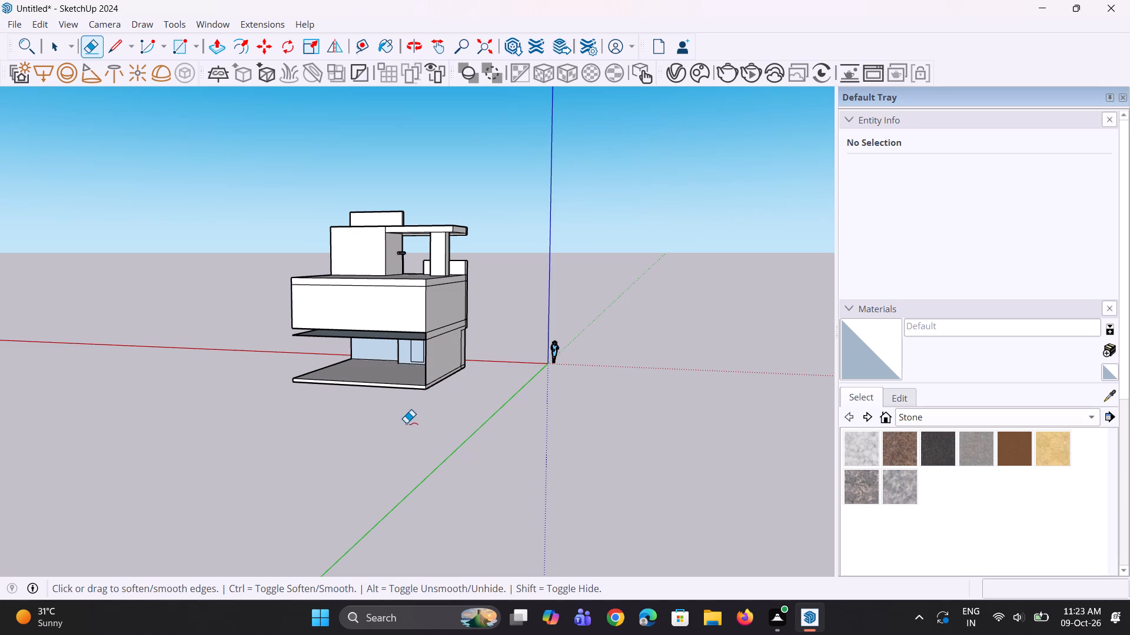
# Undo the earlier ground-floor edits, rolling the model back to before the plinth, entrance door opening and front pier were made.
pyautogui.press('Escape')
pyautogui.press('Escape')
pyautogui.hotkey('ctrl', 'z')
pyautogui.hotkey('ctrl', 'z')
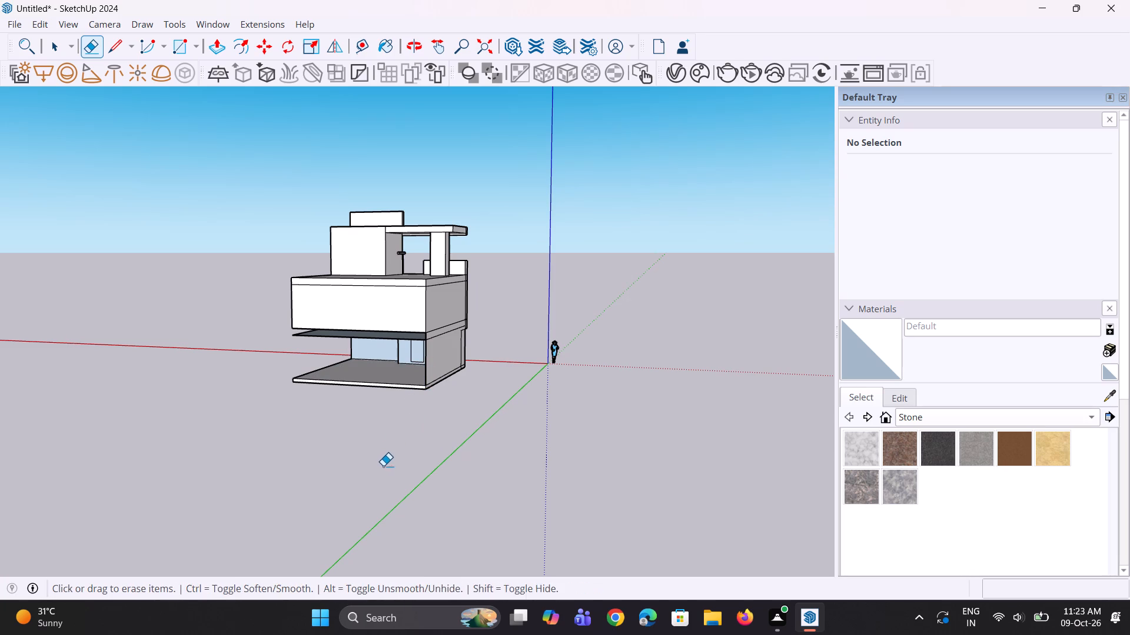
pyautogui.press('space')
pyautogui.press('space')
pyautogui.hotkey('ctrl', 'z')
pyautogui.hotkey('ctrl', 'z')
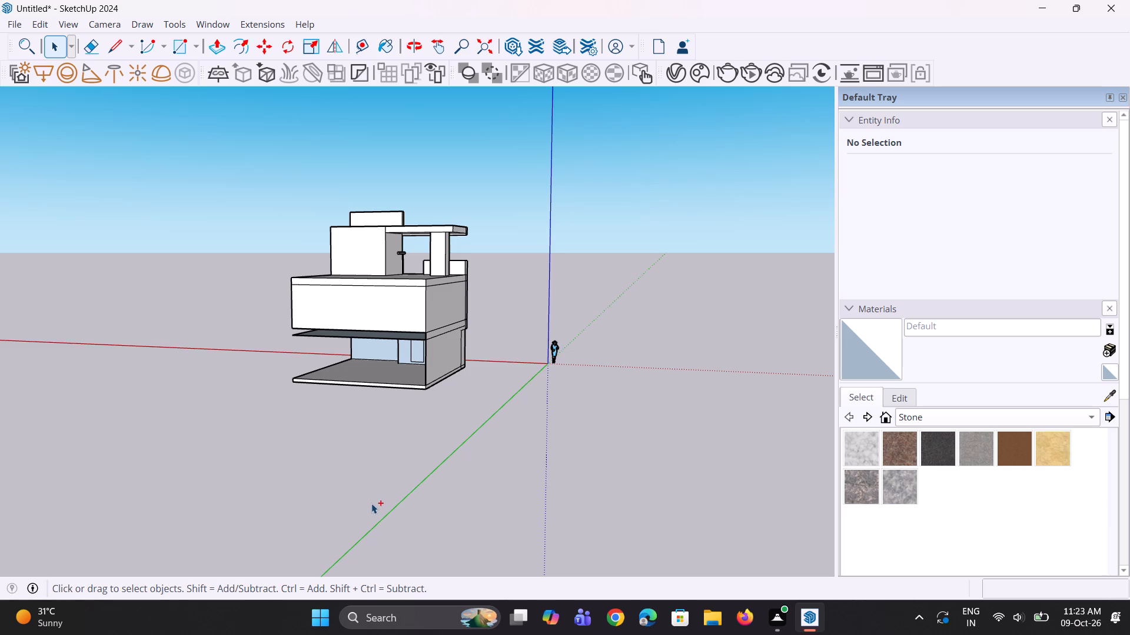
pyautogui.hotkey('ctrl', 'z')
pyautogui.hotkey('ctrl', 'z')
pyautogui.hotkey('ctrl', 'z')
pyautogui.hotkey('ctrl', 'z')
pyautogui.hotkey('ctrl', 'z')
pyautogui.hotkey('ctrl', 'z')
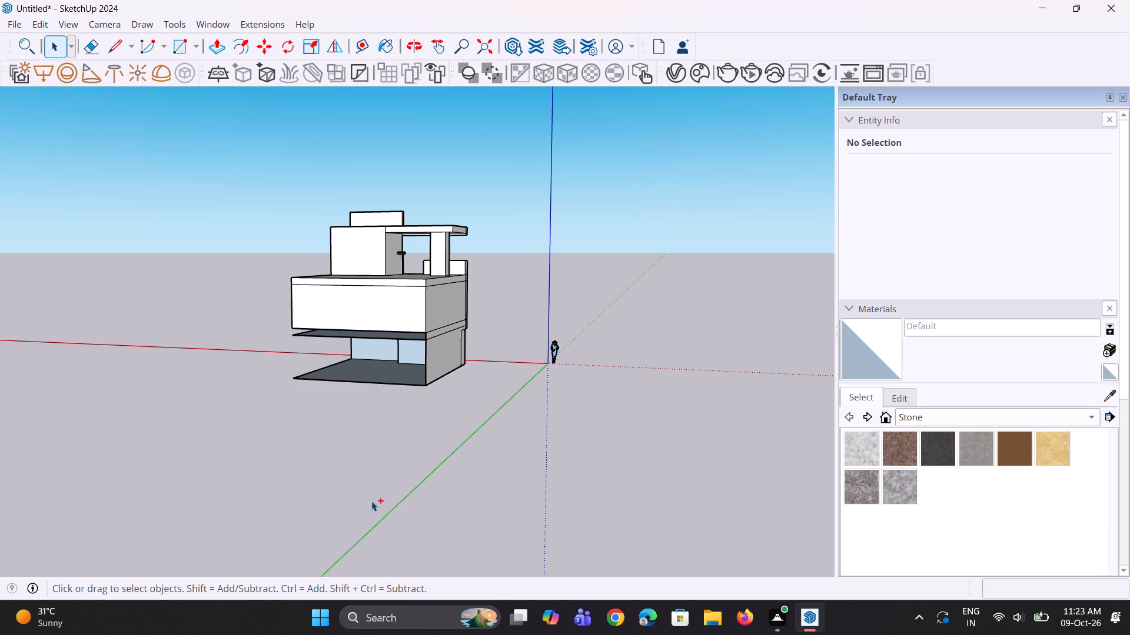
pyautogui.hotkey('ctrl', 'z')
pyautogui.hotkey('ctrl', 'z')
pyautogui.moveTo(525, 395); pyautogui.dragTo(183, 447, button='middle')
pyautogui.moveTo(504, 360); pyautogui.dragTo(291, 423, button='middle')
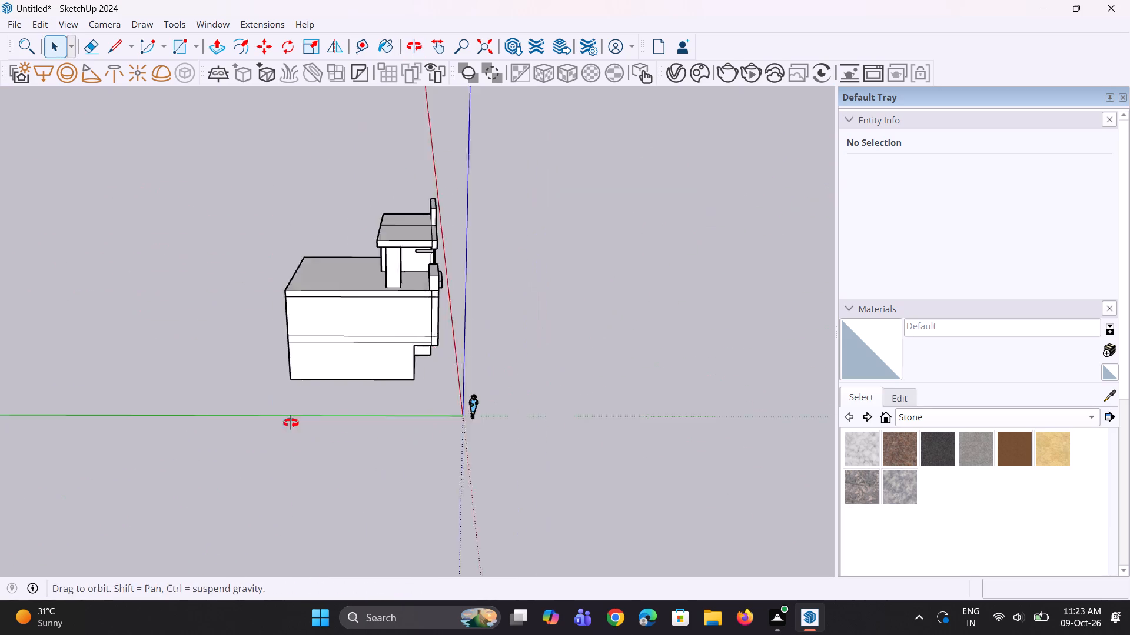
pyautogui.moveTo(291, 423); pyautogui.dragTo(145, 383, button='middle')
pyautogui.scroll(1, 221, 423)
pyautogui.hotkey('ctrl', 'z')
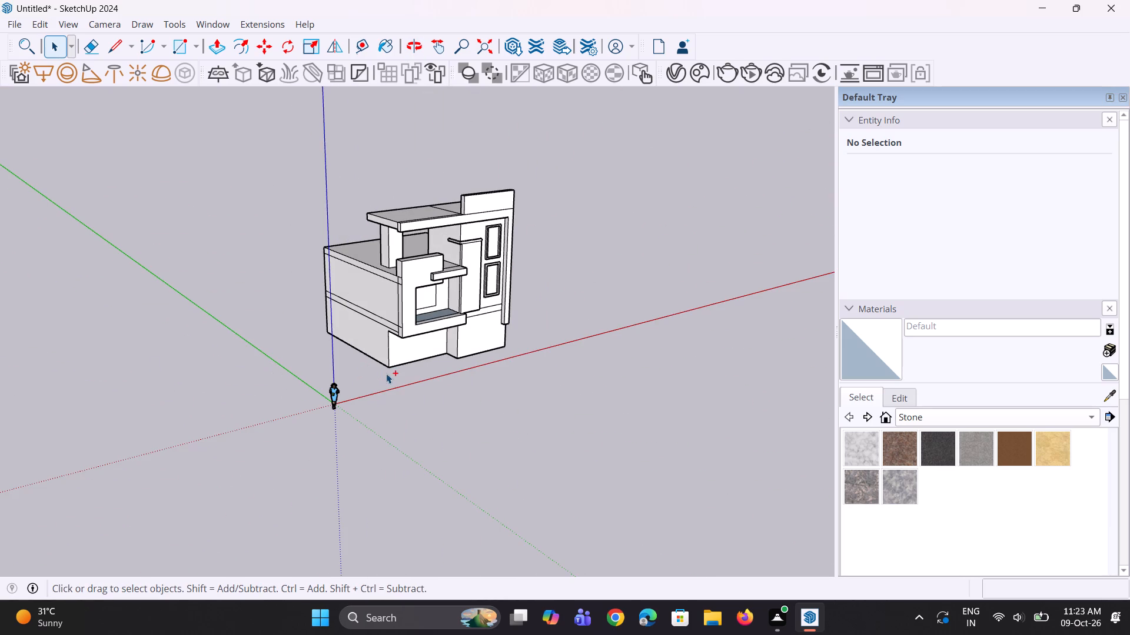
pyautogui.hotkey('ctrl', 'z')
# Close the open rear of the ground floor with a rectangle about 31' 11" wide, spanning from the upper block's underside to the base.
pyautogui.moveTo(397, 353); pyautogui.dragTo(756, 310, button='middle')
pyautogui.moveTo(357, 362); pyautogui.dragTo(767, 320, button='middle')
pyautogui.scroll(1, 767, 320)
pyautogui.moveTo(368, 349); pyautogui.dragTo(466, 352, button='middle')
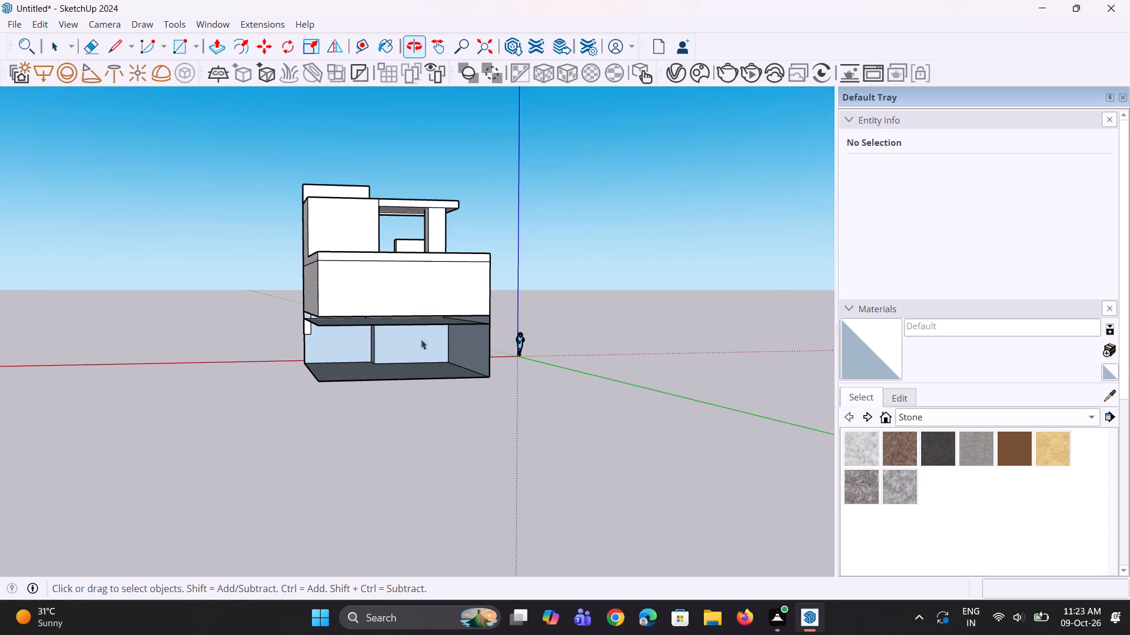
pyautogui.scroll(3, 278, 317)
pyautogui.moveTo(381, 353); pyautogui.dragTo(368, 353, button='middle')
pyautogui.scroll(1, 381, 352)
pyautogui.press('r')
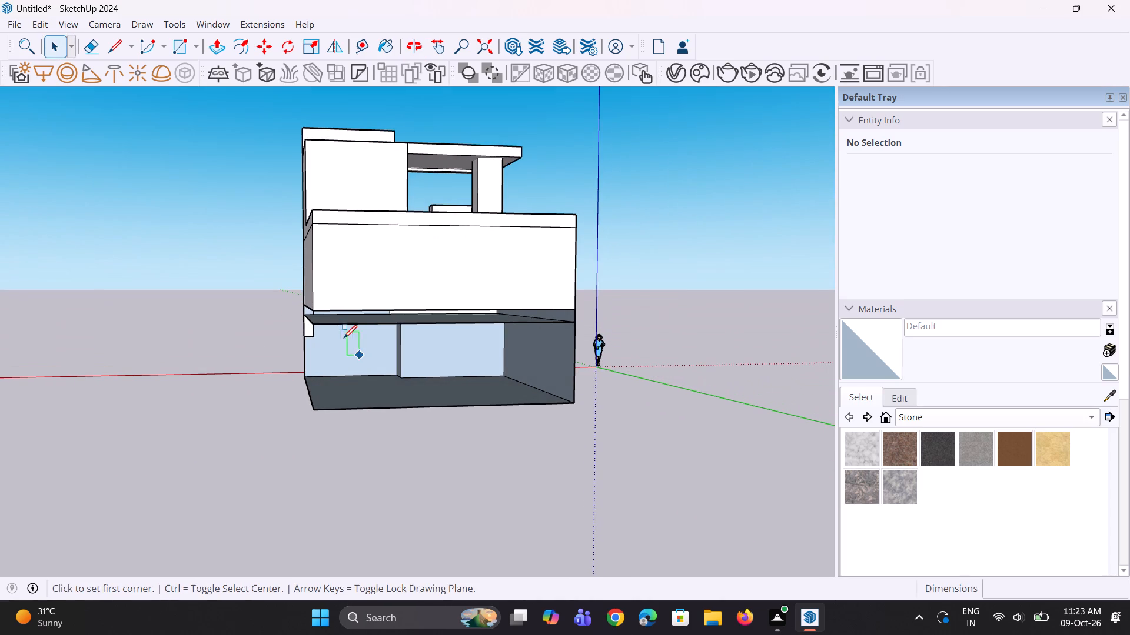
pyautogui.click(315, 313)
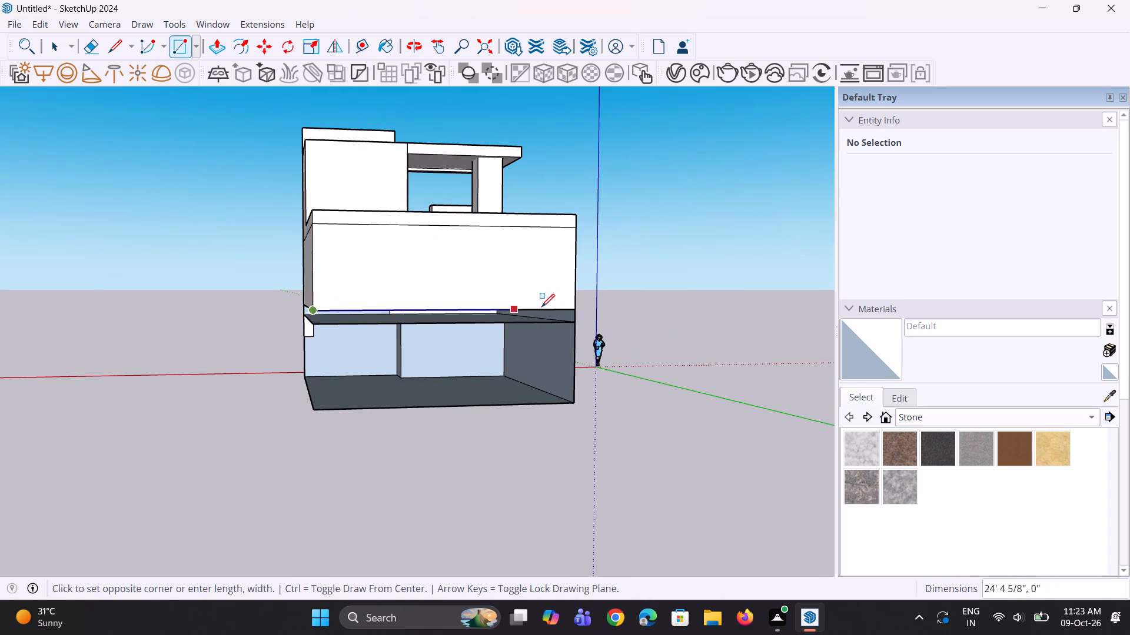
pyautogui.click(575, 308)
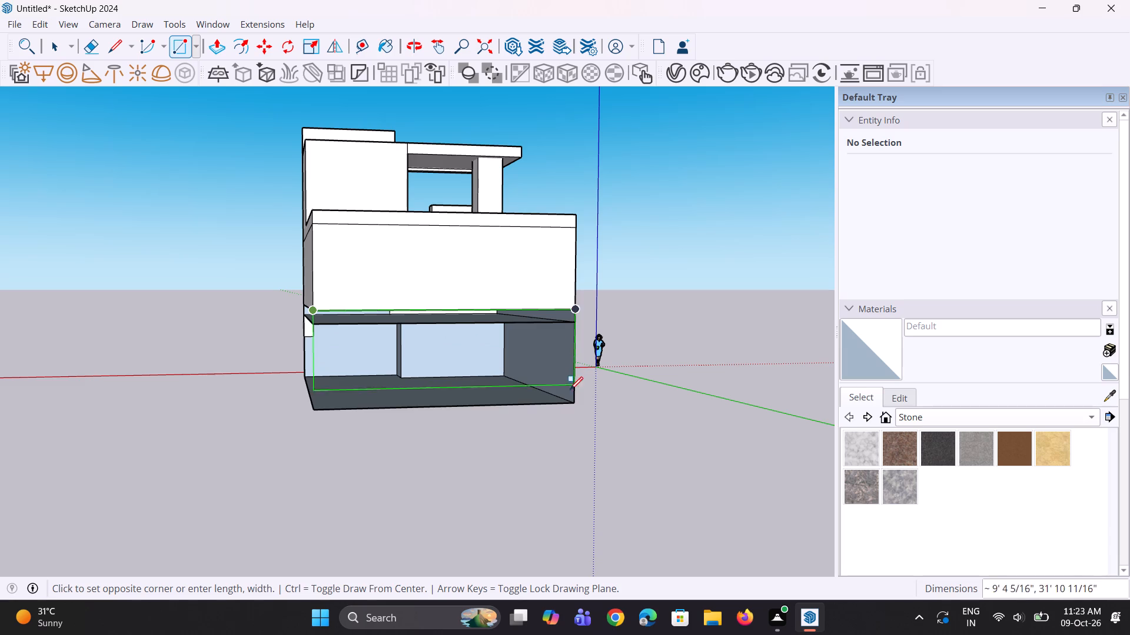
pyautogui.click(570, 403)
# Examine the building's side and front elevation, especially the ground-floor walls beneath the projecting frame.
pyautogui.scroll(-4, 528, 415)
pyautogui.moveTo(428, 409); pyautogui.dragTo(726, 419, button='middle')
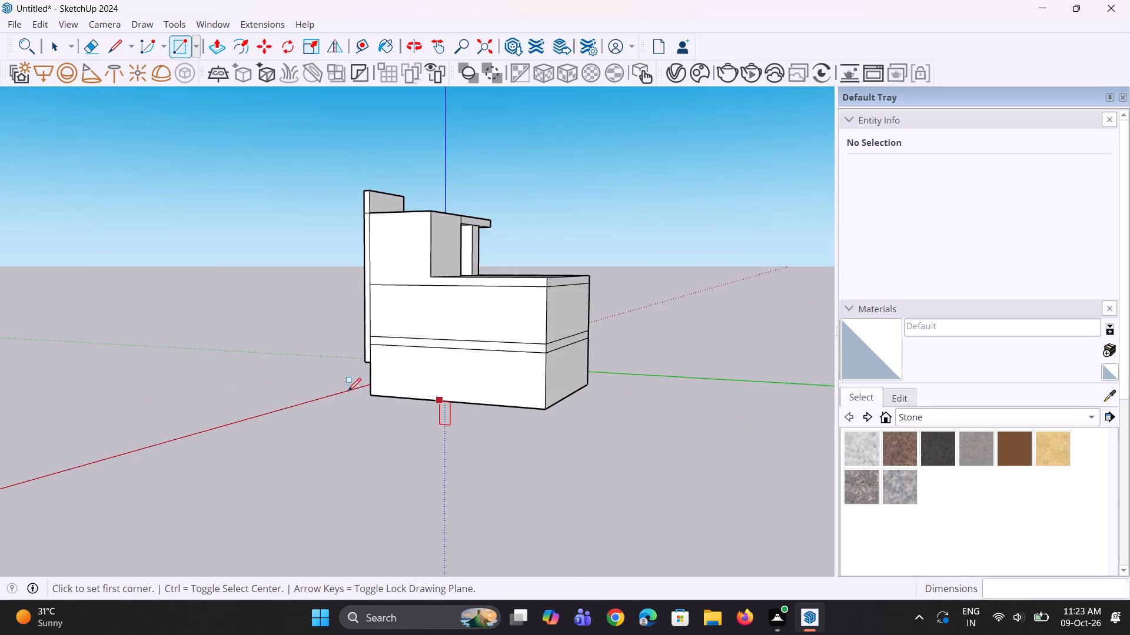
pyautogui.moveTo(348, 391); pyautogui.dragTo(652, 417, button='middle')
pyautogui.moveTo(325, 397); pyautogui.dragTo(544, 375, button='middle')
pyautogui.scroll(6, 544, 377)
pyautogui.moveTo(404, 385); pyautogui.dragTo(531, 391, button='middle')
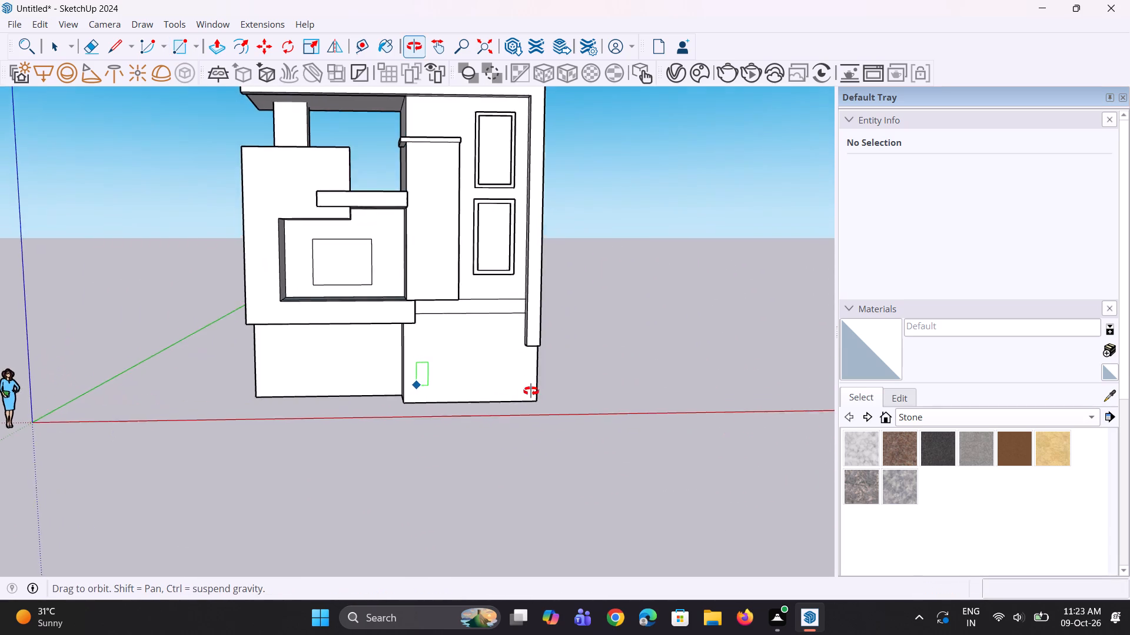
pyautogui.moveTo(531, 391); pyautogui.dragTo(530, 382, button='middle')
pyautogui.scroll(-6, 527, 383)
pyautogui.moveTo(363, 412); pyautogui.dragTo(353, 391, button='middle')
pyautogui.scroll(6, 354, 396)
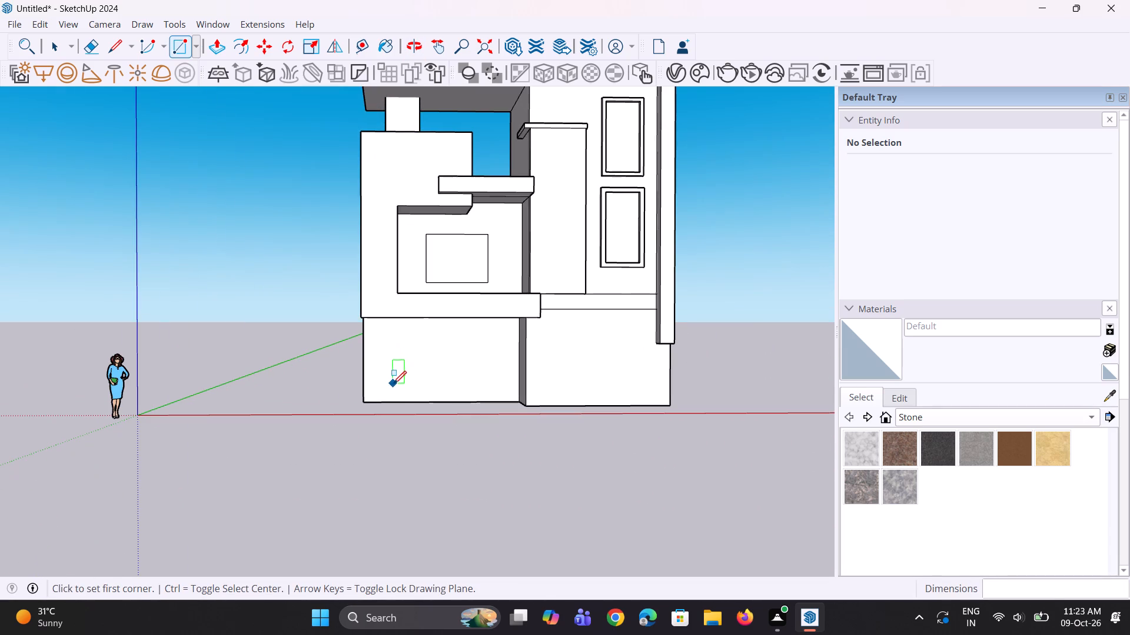
pyautogui.press('space')
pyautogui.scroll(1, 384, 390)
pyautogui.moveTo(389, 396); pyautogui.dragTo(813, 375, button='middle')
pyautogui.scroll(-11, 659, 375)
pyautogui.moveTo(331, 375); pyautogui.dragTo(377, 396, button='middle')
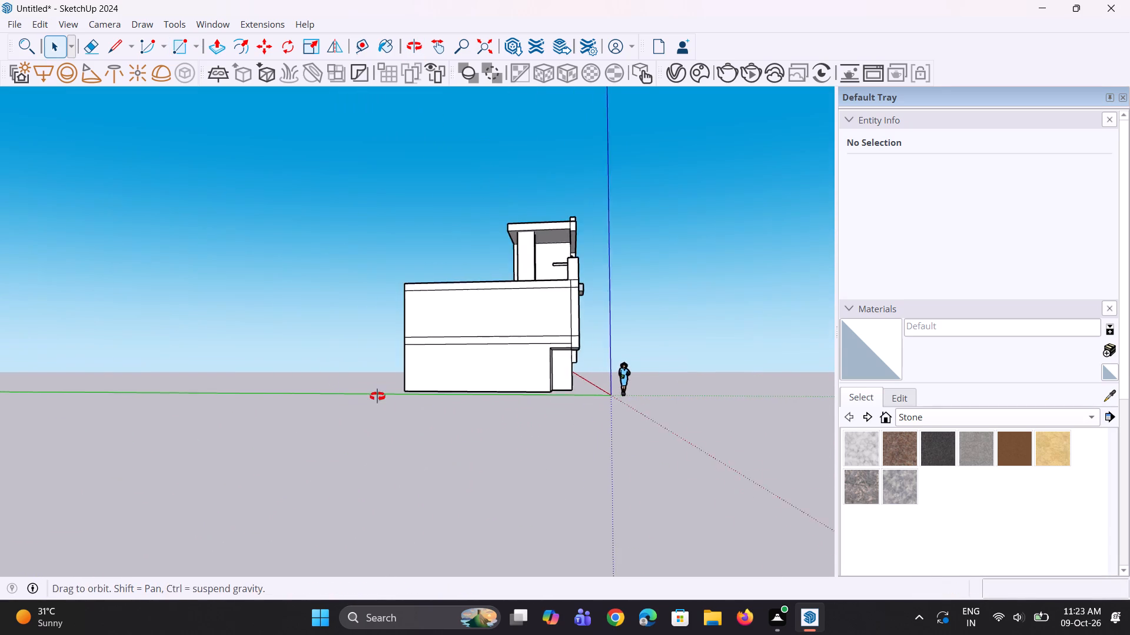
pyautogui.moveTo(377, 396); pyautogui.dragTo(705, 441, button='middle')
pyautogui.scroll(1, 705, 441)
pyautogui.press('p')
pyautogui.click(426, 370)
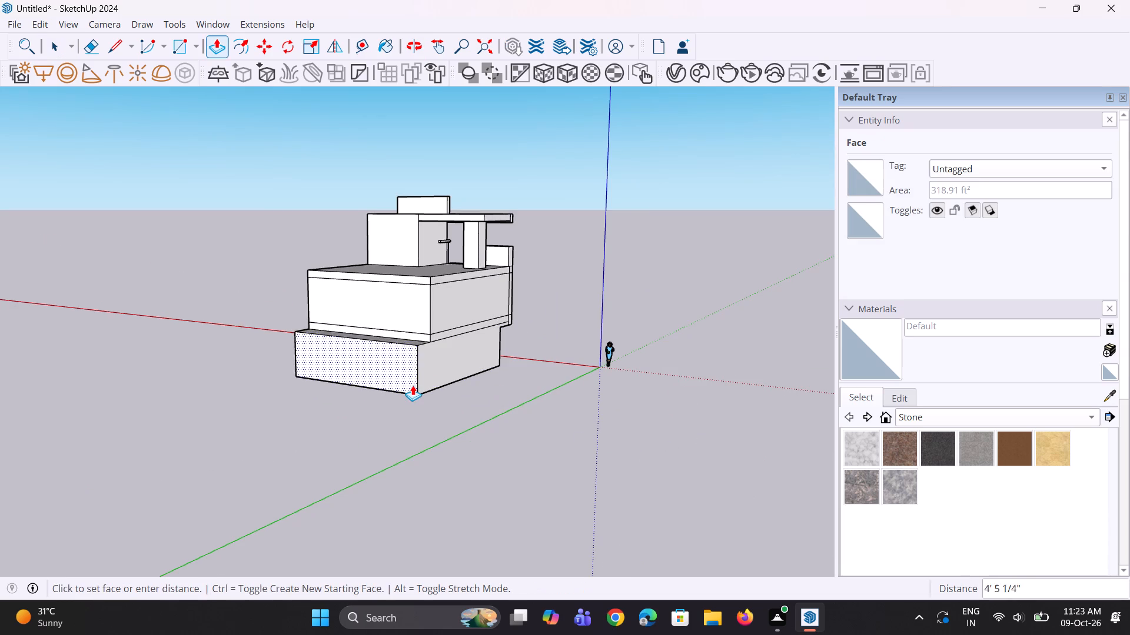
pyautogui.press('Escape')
# Copy the outer vertical edge of the front ground-floor wall beneath the projecting frame inward, marking off a narrow strip for a pier.
pyautogui.scroll(-9, 508, 415)
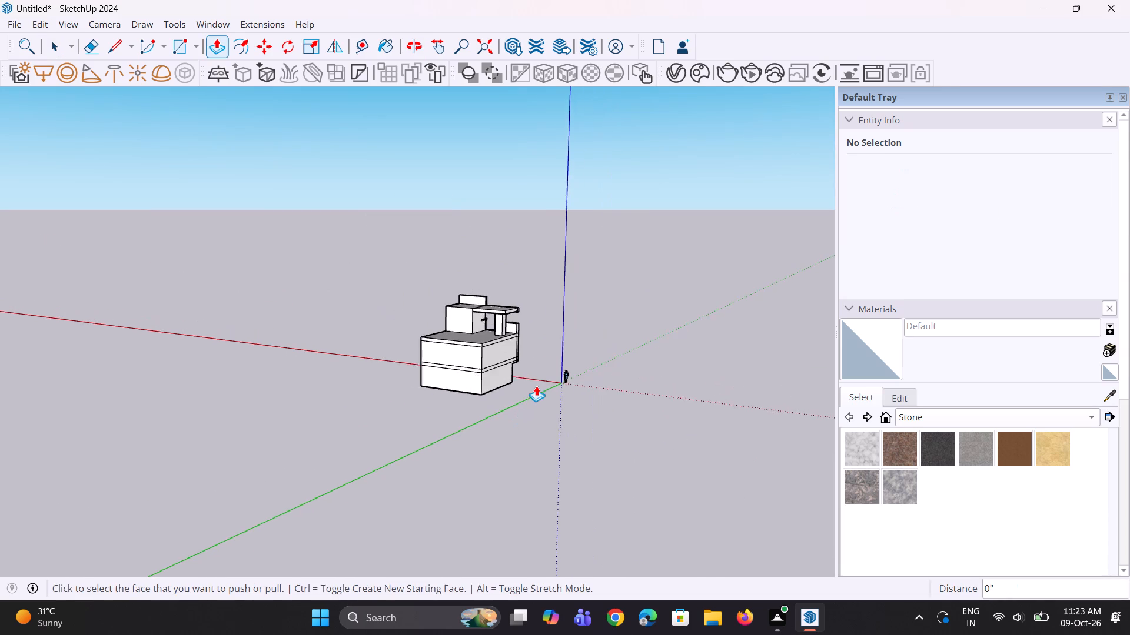
pyautogui.moveTo(523, 413); pyautogui.dragTo(257, 462, button='middle')
pyautogui.moveTo(486, 415); pyautogui.dragTo(331, 426, button='middle')
pyautogui.scroll(1, 424, 421)
pyautogui.moveTo(551, 417); pyautogui.dragTo(401, 410, button='middle')
pyautogui.scroll(1, 401, 410)
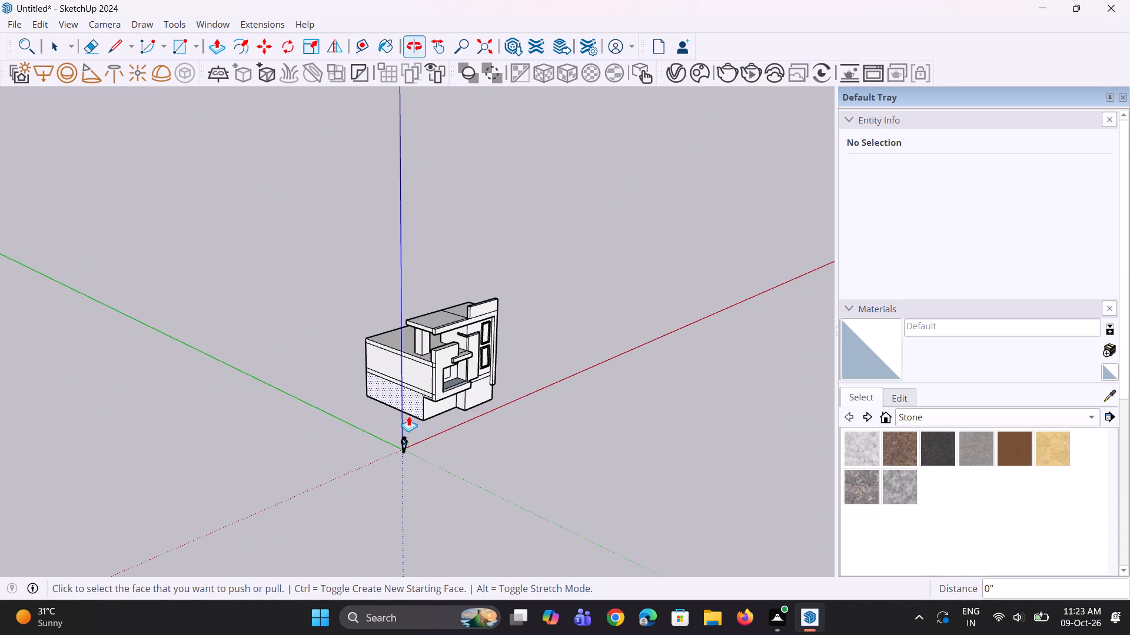
pyautogui.press('space')
pyautogui.moveTo(463, 464); pyautogui.dragTo(390, 379, button='middle')
pyautogui.press('space')
pyautogui.scroll(1, 446, 455)
pyautogui.scroll(9, 482, 409)
pyautogui.scroll(-4, 457, 417)
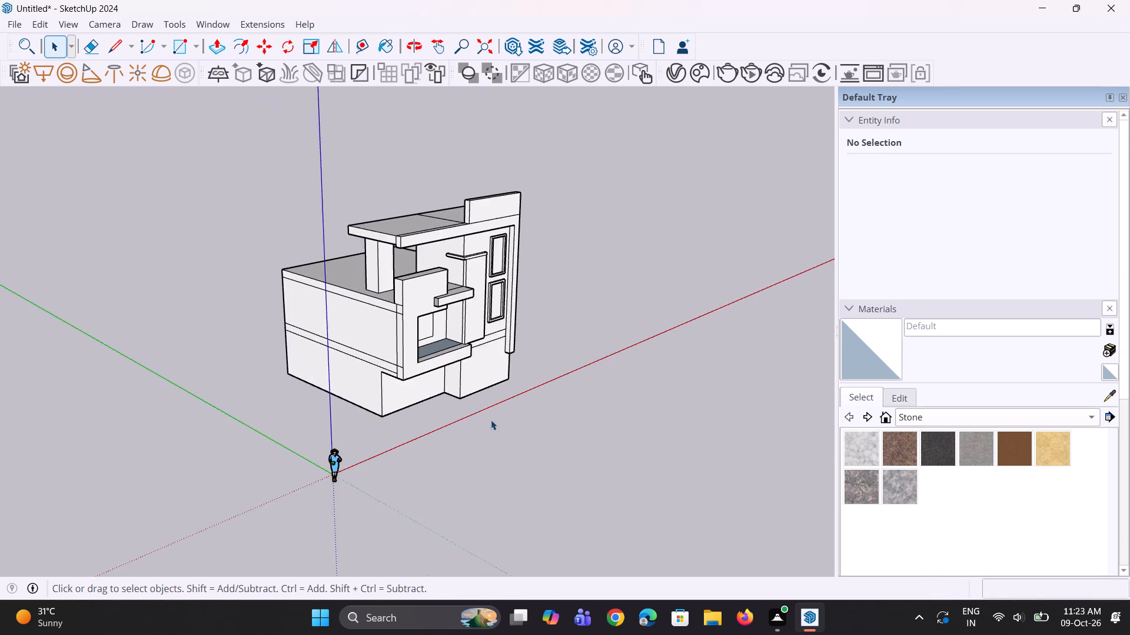
pyautogui.moveTo(411, 456); pyautogui.dragTo(258, 425, button='middle')
pyautogui.scroll(8, 419, 421)
pyautogui.moveTo(354, 420); pyautogui.dragTo(344, 368, button='middle')
pyautogui.scroll(1, 362, 370)
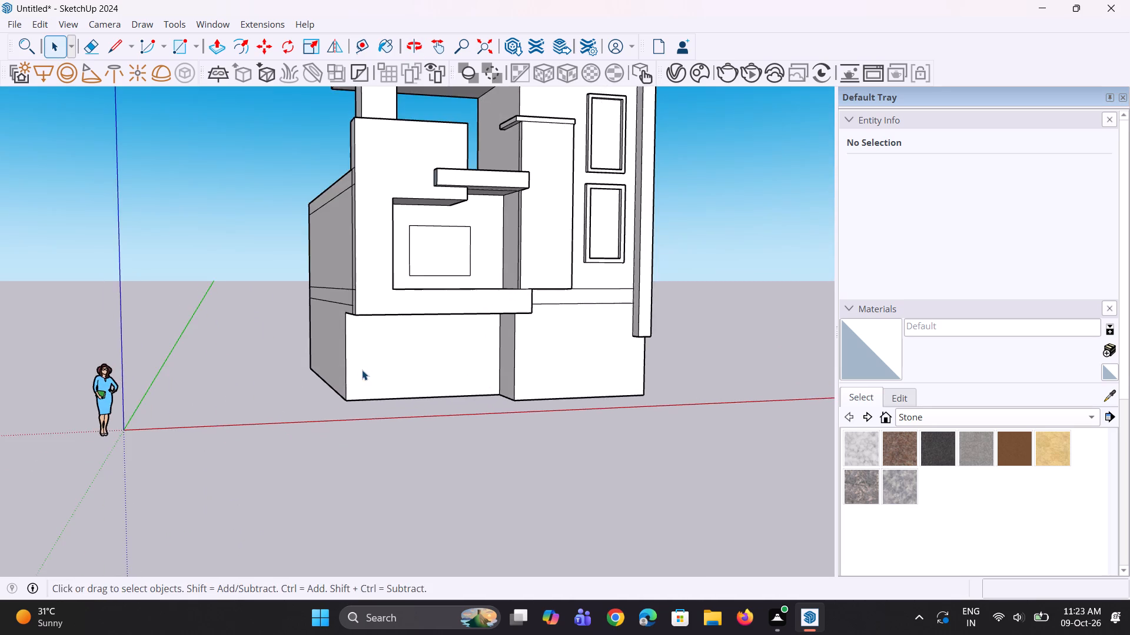
pyautogui.moveTo(364, 371); pyautogui.dragTo(360, 390, button='middle')
pyautogui.scroll(1, 352, 400)
pyautogui.moveTo(345, 400); pyautogui.dragTo(331, 402, button='middle')
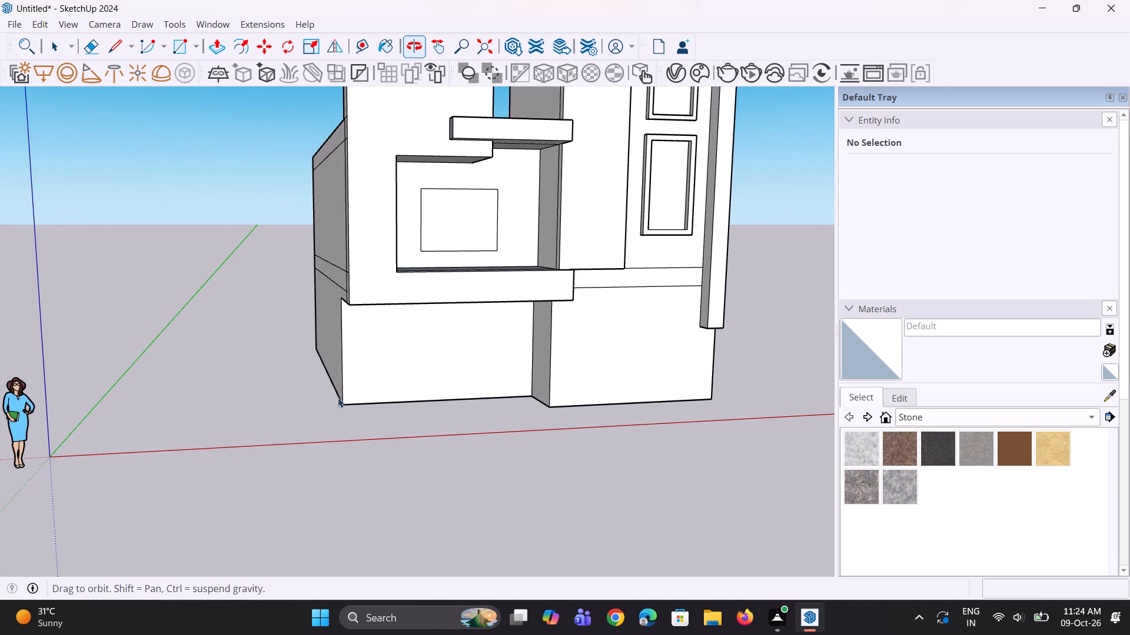
pyautogui.click(343, 385)
pyautogui.scroll(2, 352, 404)
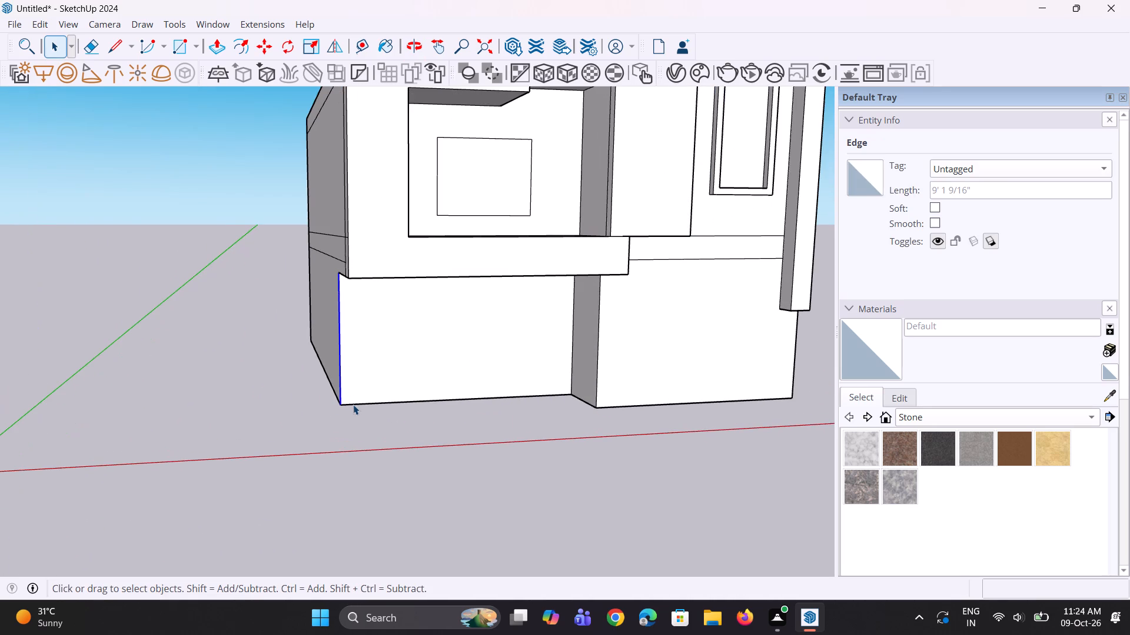
pyautogui.press('m')
pyautogui.click(344, 407)
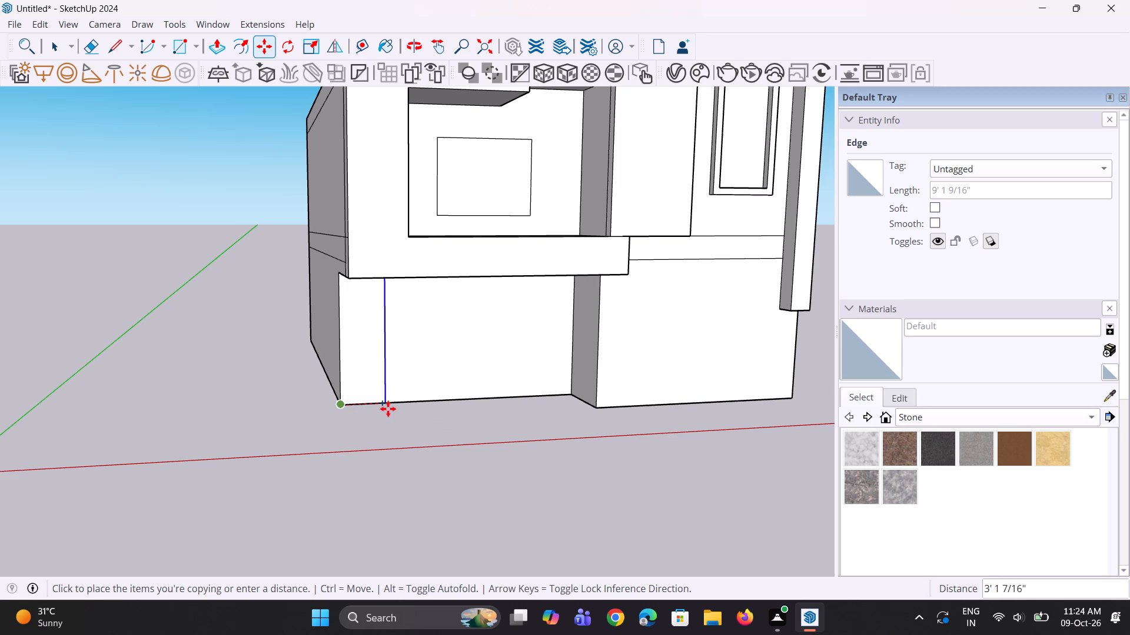
pyautogui.click(401, 406)
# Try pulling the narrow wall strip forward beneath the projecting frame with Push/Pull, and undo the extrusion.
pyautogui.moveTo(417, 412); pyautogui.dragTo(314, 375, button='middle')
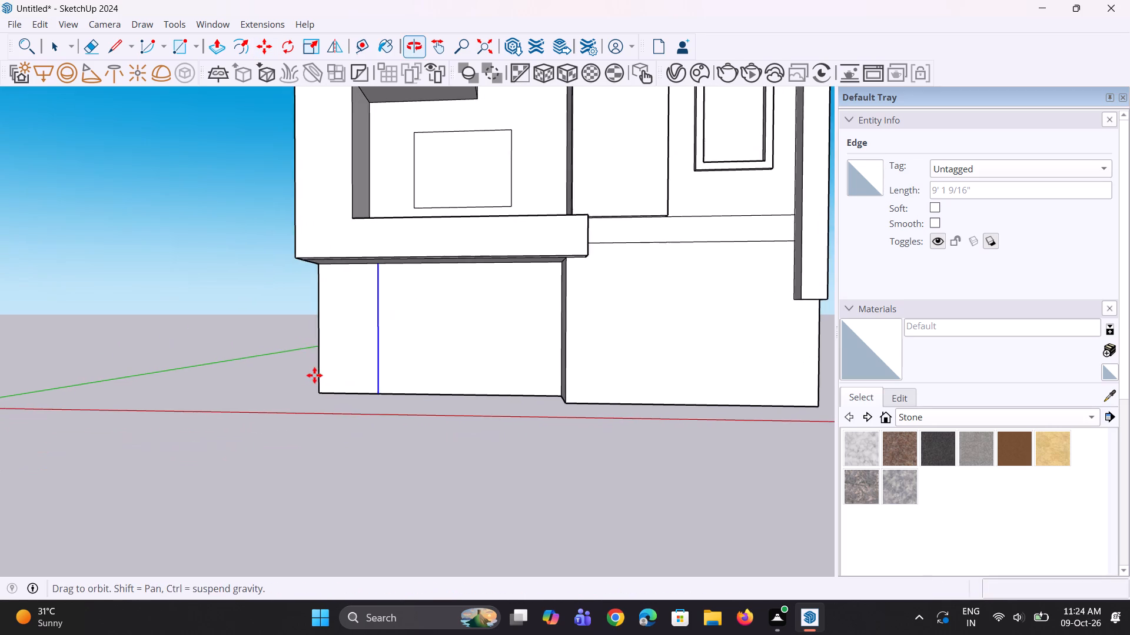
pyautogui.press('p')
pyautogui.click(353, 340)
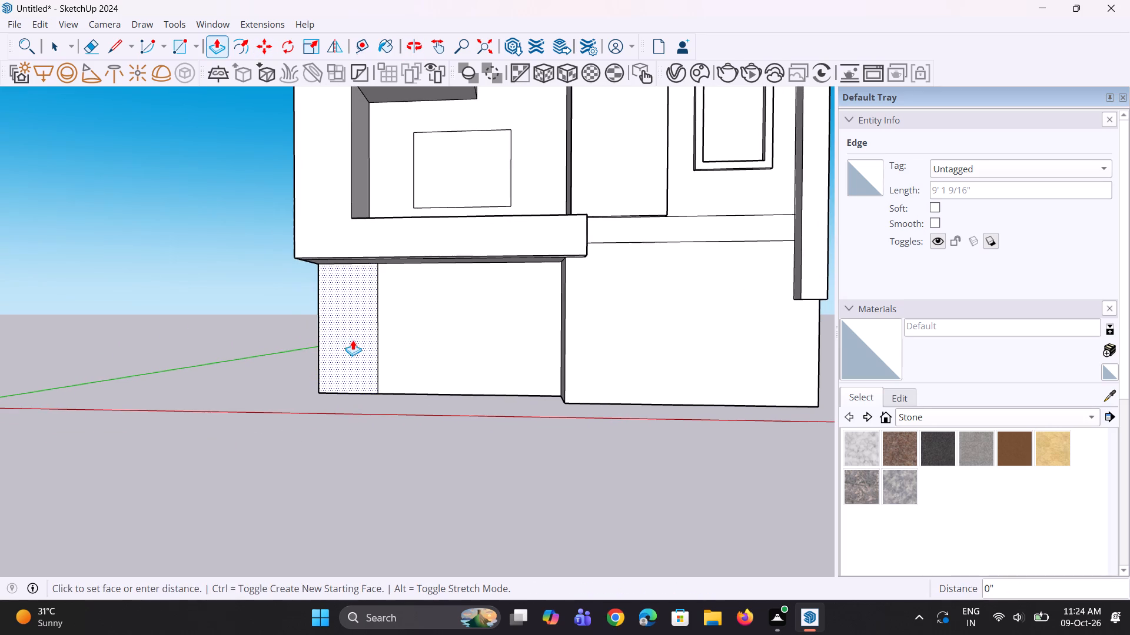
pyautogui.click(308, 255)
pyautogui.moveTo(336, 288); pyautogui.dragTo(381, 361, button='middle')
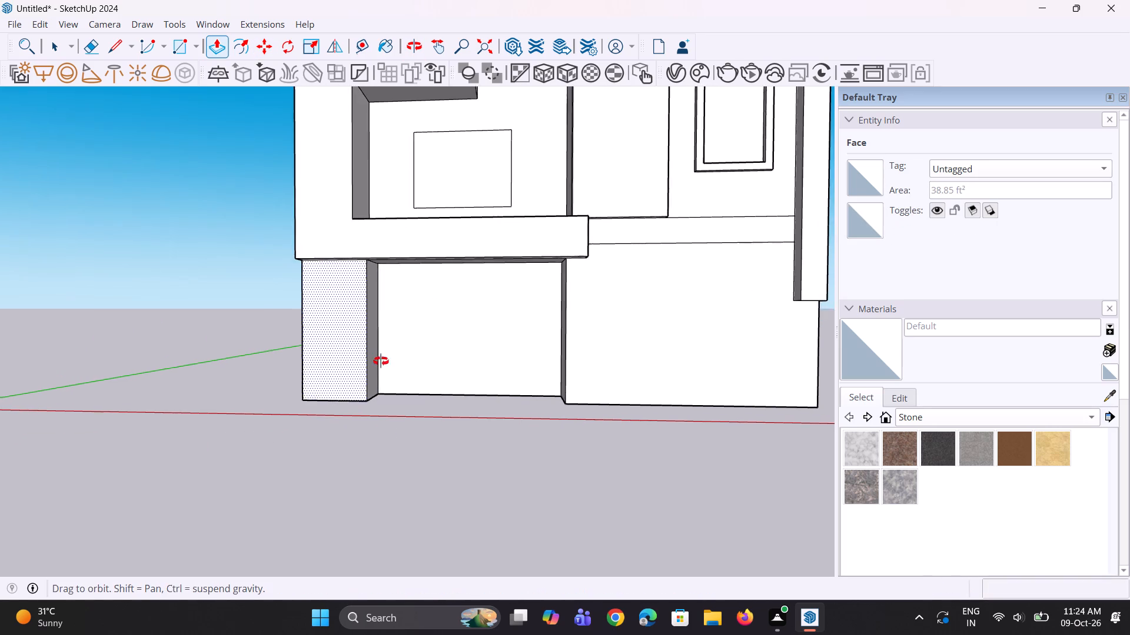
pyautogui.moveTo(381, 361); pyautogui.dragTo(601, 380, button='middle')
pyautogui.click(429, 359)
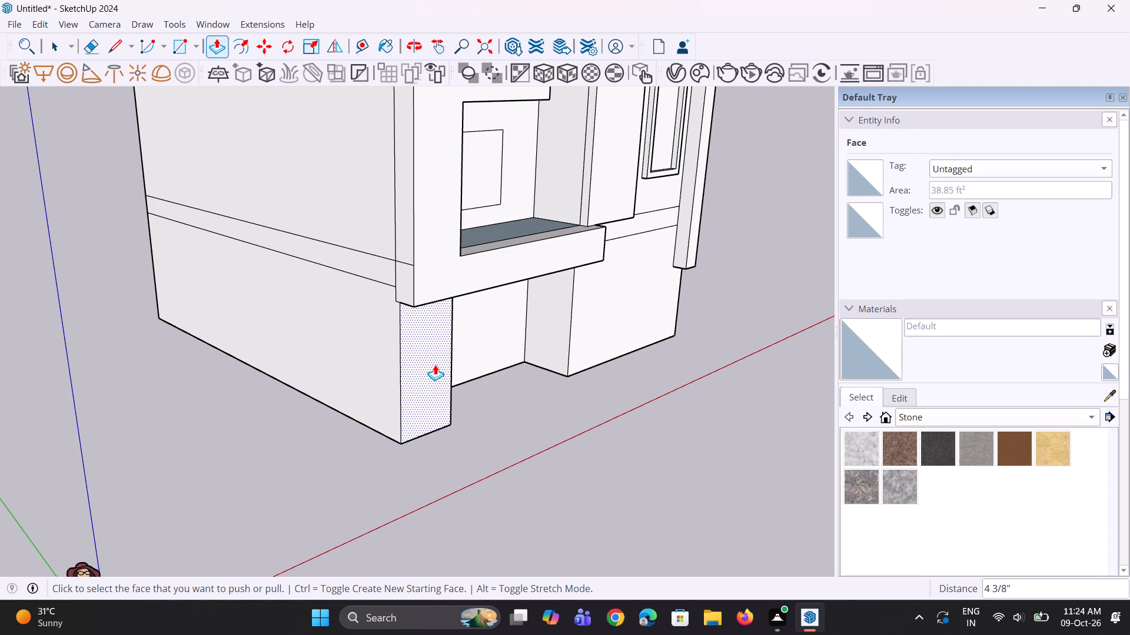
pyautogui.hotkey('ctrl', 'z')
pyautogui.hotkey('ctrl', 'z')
# Push/Pull the narrow wall strip forward 5' 11 1/8" as a new starting face, flush with the front of the projecting frame.
pyautogui.click(373, 363)
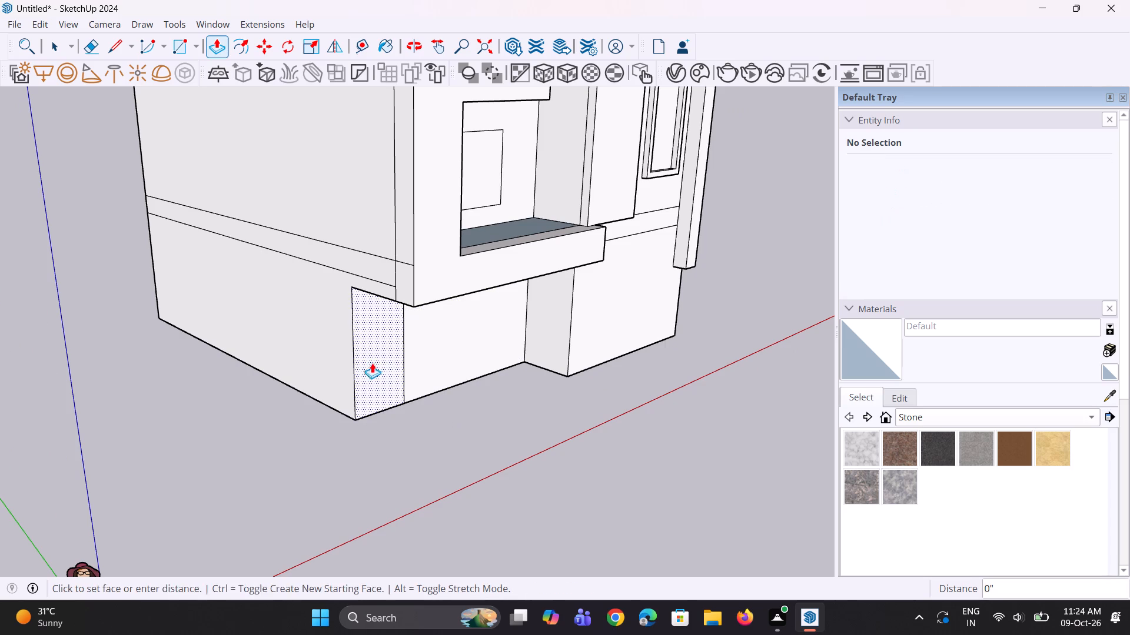
pyautogui.click(428, 295)
# Examine the ground-floor pier and the recessed wall from the building's front and both sides.
pyautogui.scroll(-7, 446, 349)
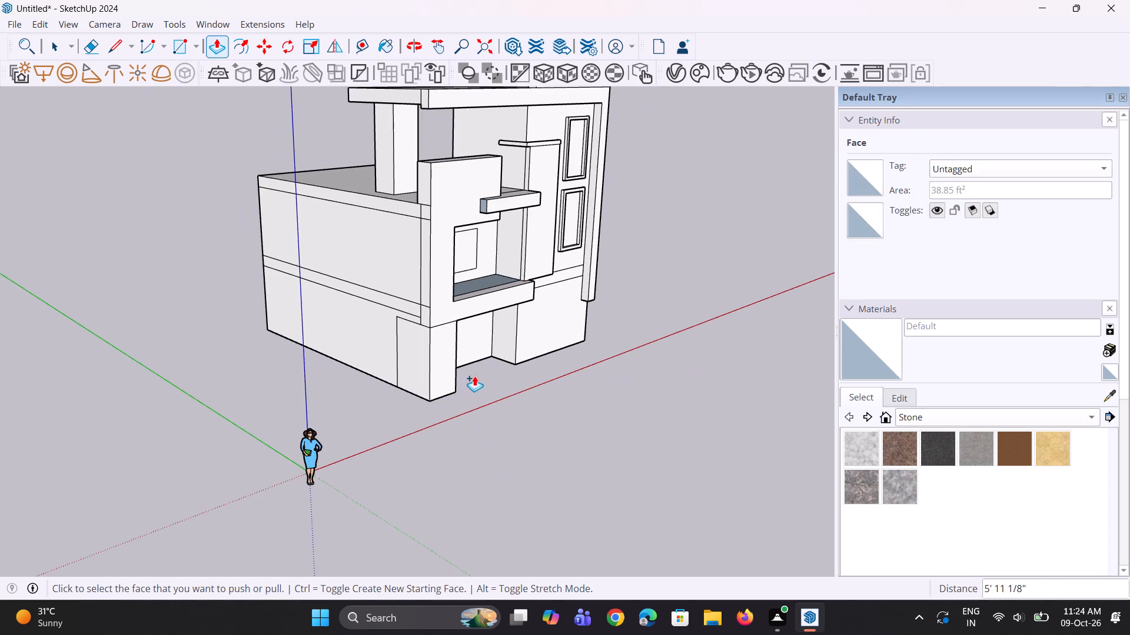
pyautogui.moveTo(472, 378); pyautogui.dragTo(428, 383, button='middle')
pyautogui.scroll(-6, 441, 363)
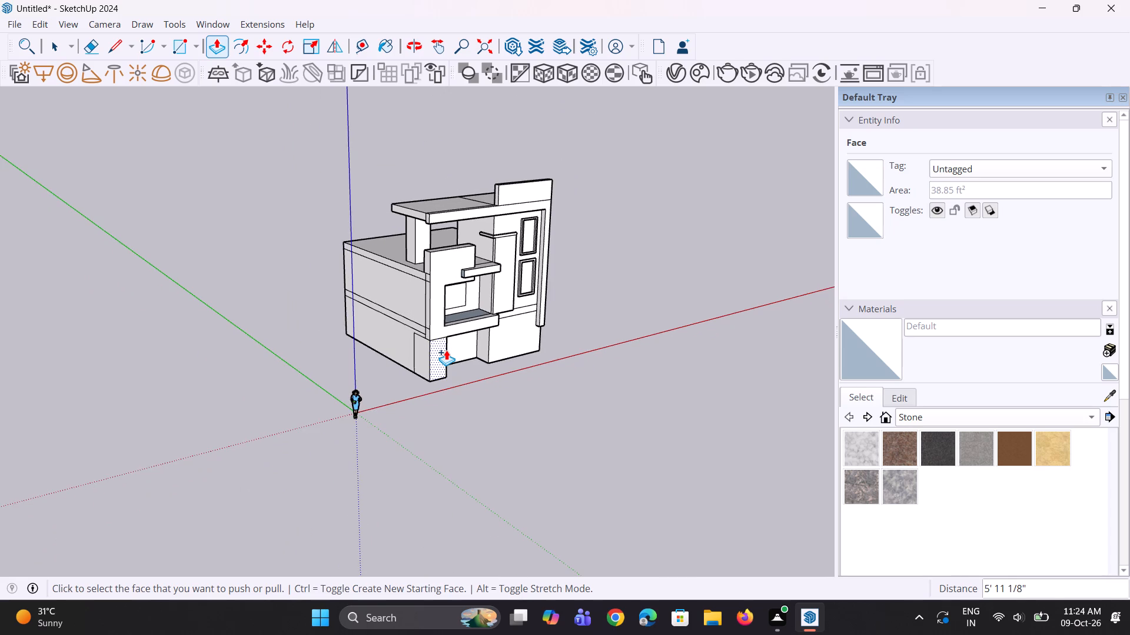
pyautogui.scroll(-1, 446, 343)
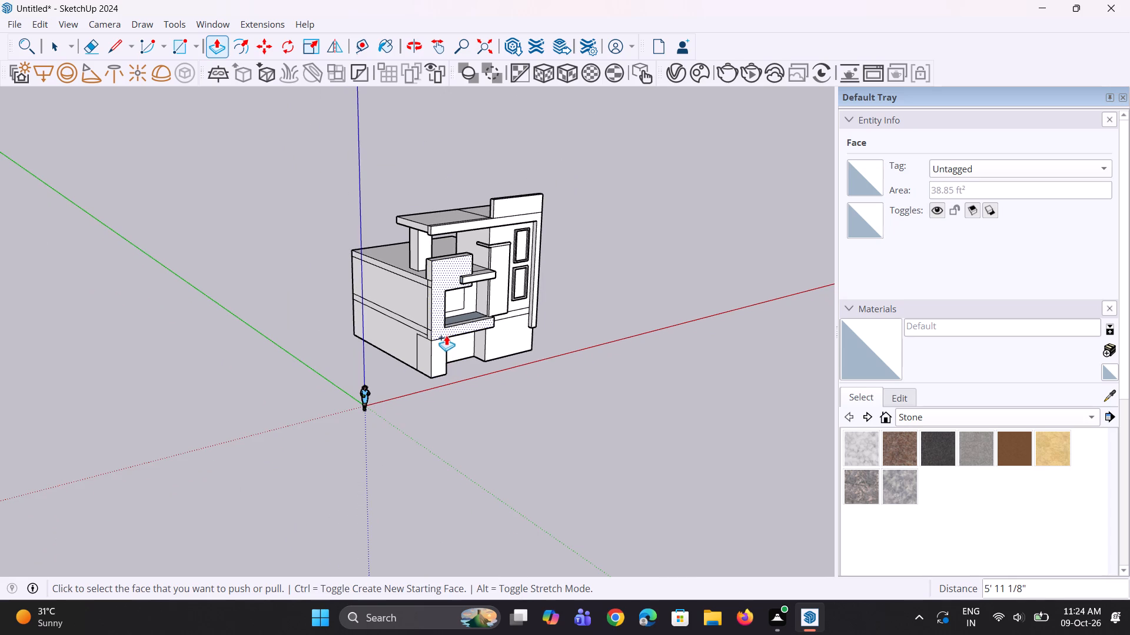
pyautogui.scroll(-2, 435, 331)
pyautogui.moveTo(443, 357); pyautogui.dragTo(303, 352, button='middle')
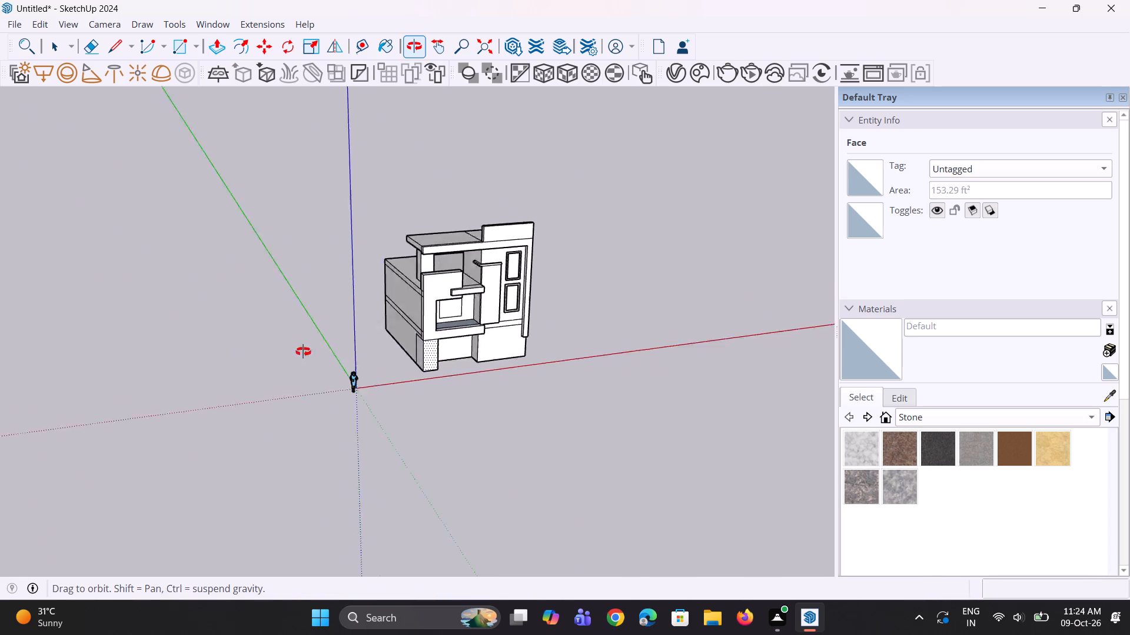
pyautogui.moveTo(303, 352); pyautogui.dragTo(282, 349, button='middle')
pyautogui.scroll(3, 486, 416)
pyautogui.moveTo(477, 389); pyautogui.dragTo(265, 373, button='middle')
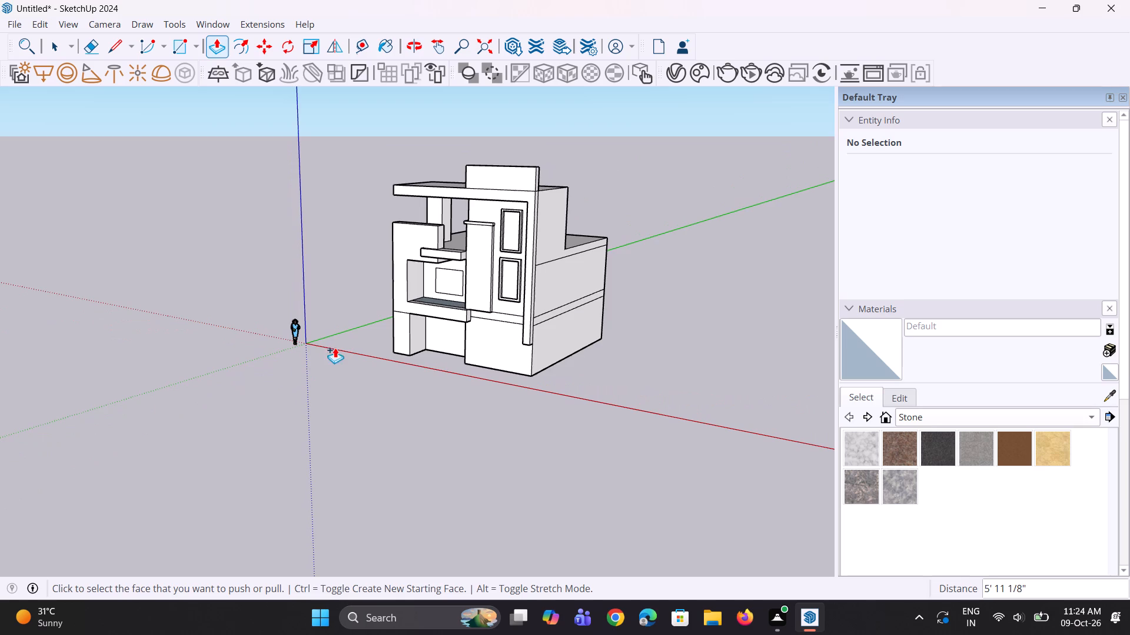
pyautogui.scroll(5, 347, 340)
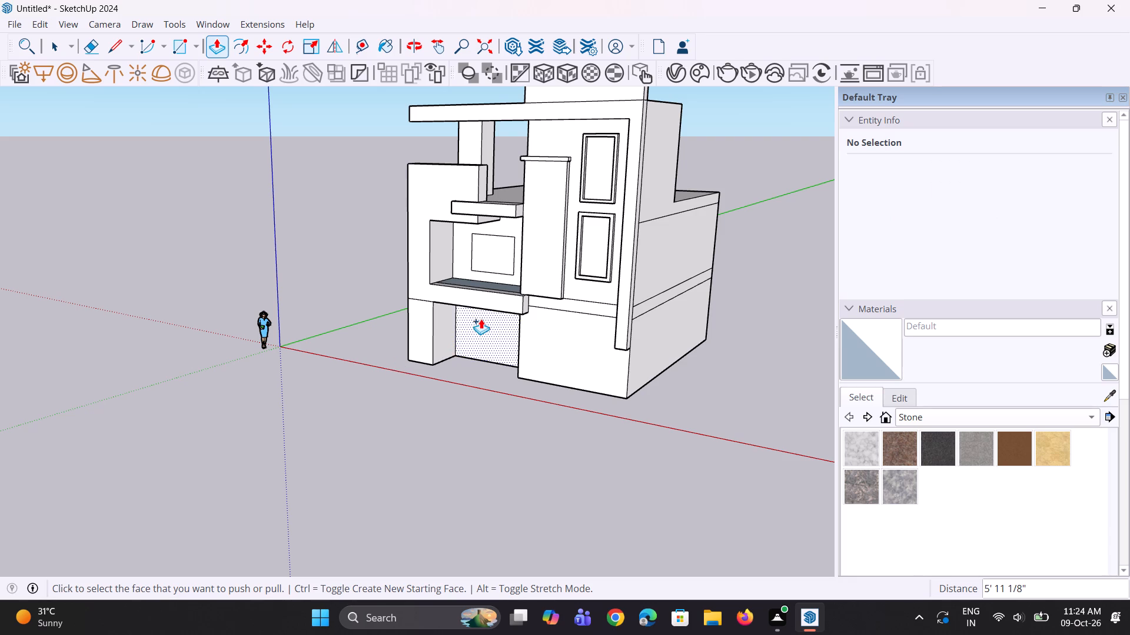
# Draw a door rectangle about 6' 9" high by 3' 2" wide on the recessed ground-floor wall beside the pier.
pyautogui.scroll(-3, 481, 319)
pyautogui.moveTo(494, 334); pyautogui.dragTo(608, 296, button='middle')
pyautogui.scroll(2, 480, 329)
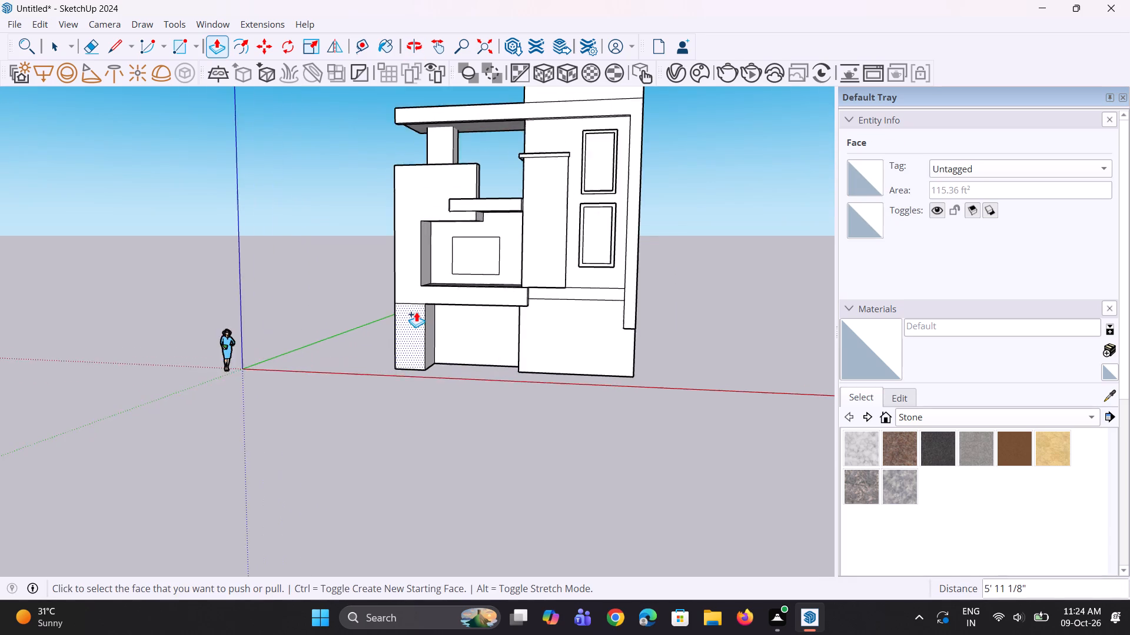
pyautogui.scroll(3, 416, 312)
pyautogui.moveTo(449, 328); pyautogui.dragTo(507, 327, button='middle')
pyautogui.press('space')
pyautogui.press('space')
pyautogui.press('r')
pyautogui.moveTo(463, 367); pyautogui.dragTo(458, 365, button='middle')
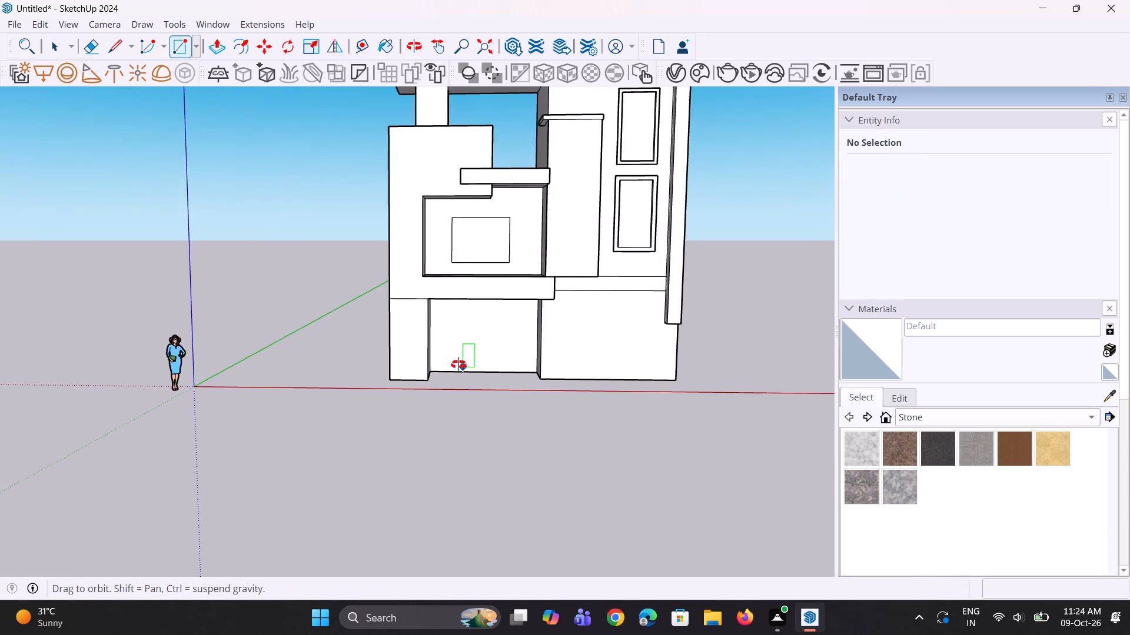
pyautogui.moveTo(458, 365); pyautogui.dragTo(455, 363, button='middle')
pyautogui.scroll(7, 459, 352)
pyautogui.moveTo(480, 366); pyautogui.dragTo(451, 357, button='middle')
pyautogui.scroll(1, 480, 366)
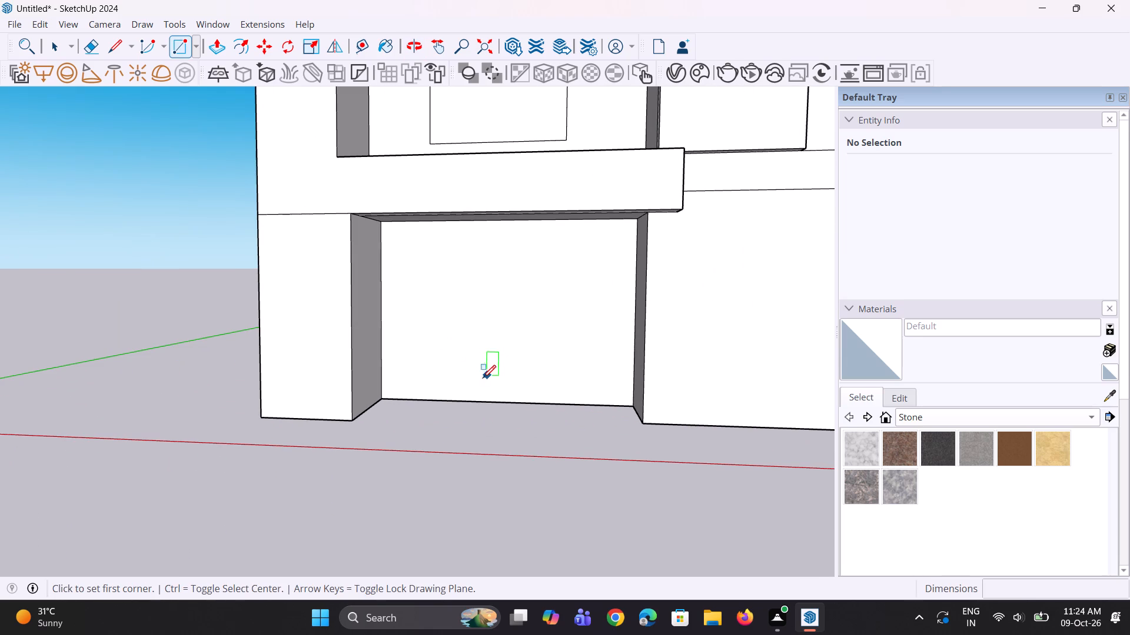
pyautogui.click(480, 378)
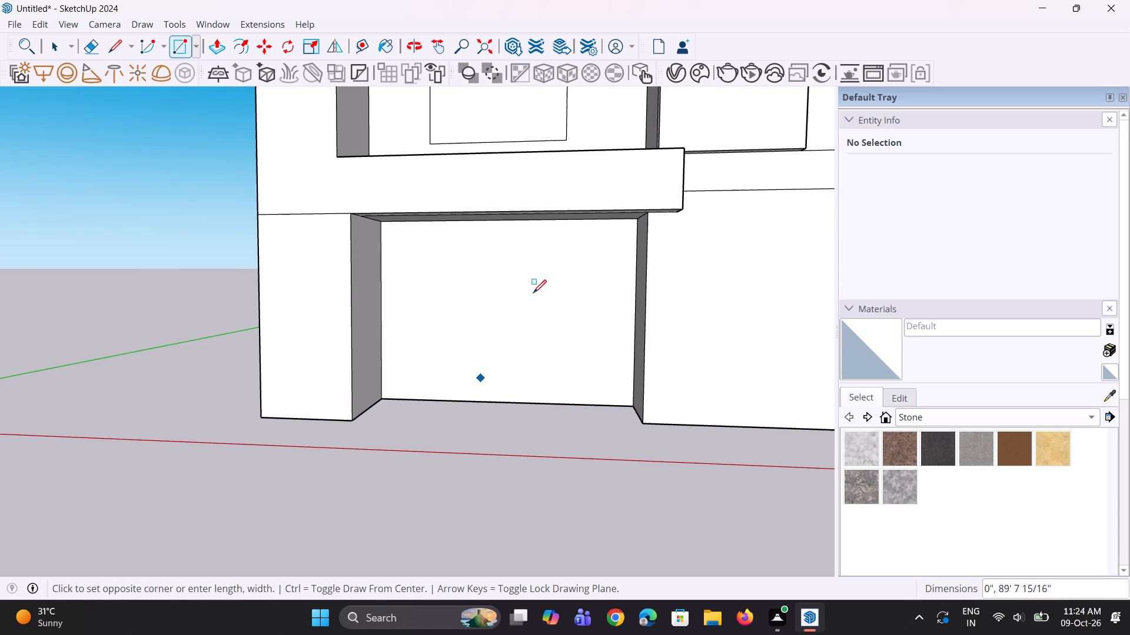
pyautogui.click(546, 244)
pyautogui.press('space')
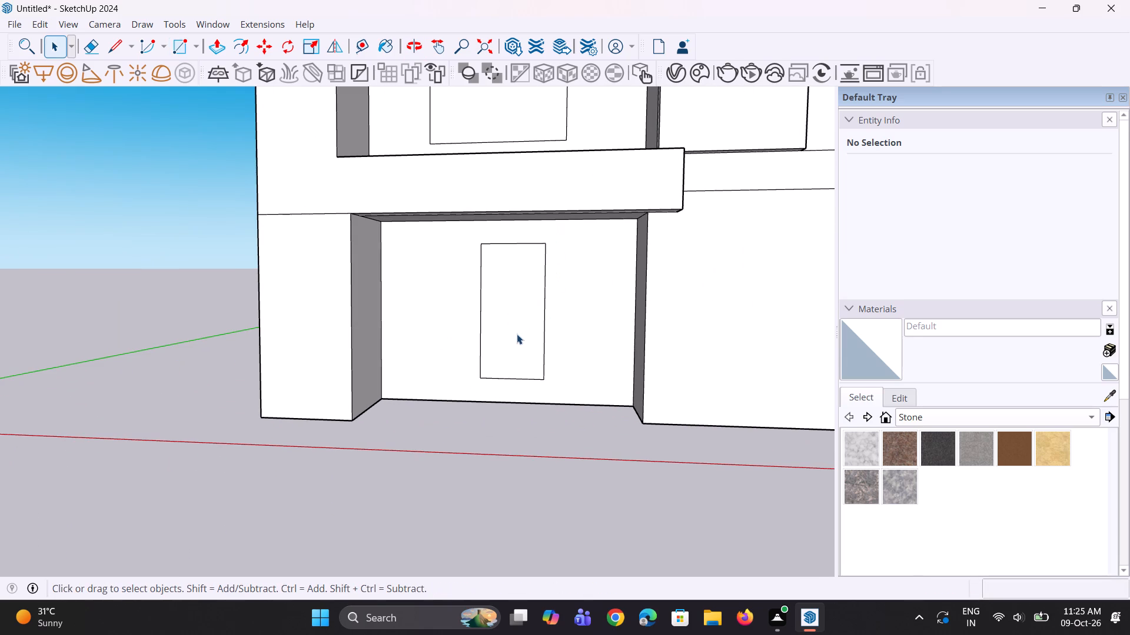
# Move the door face down about 5 7/16" on the recessed wall, nearer the base.
pyautogui.click(517, 334)
pyautogui.scroll(2, 514, 390)
pyautogui.moveTo(515, 387); pyautogui.dragTo(542, 436, button='middle')
pyautogui.moveTo(541, 427); pyautogui.dragTo(548, 399, button='middle')
pyautogui.scroll(3, 547, 396)
pyautogui.press('m')
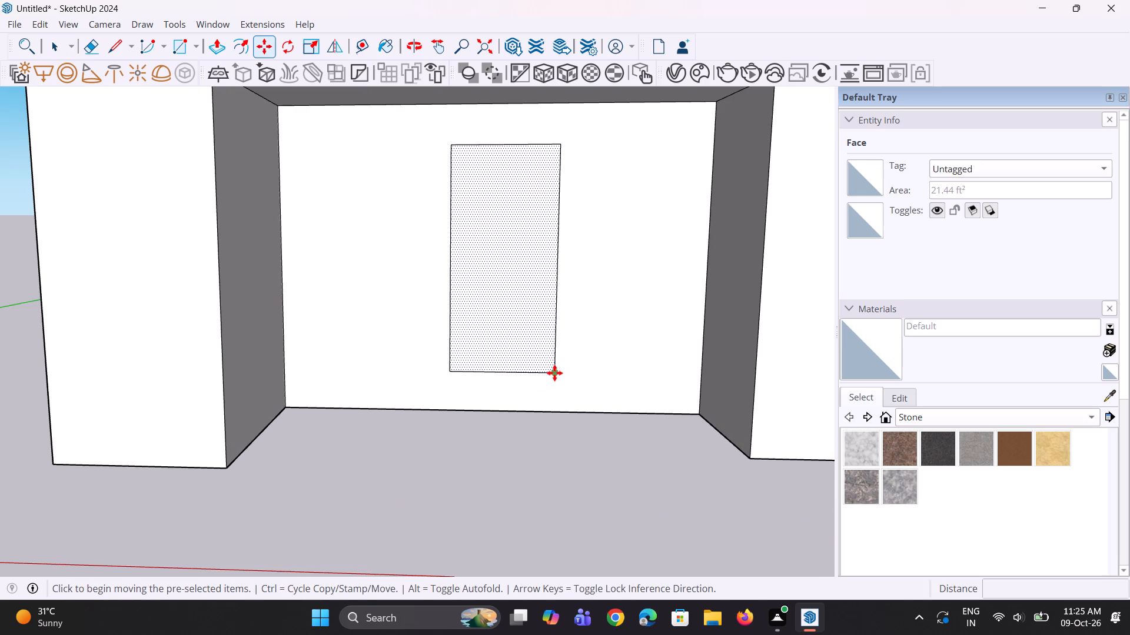
pyautogui.click(554, 373)
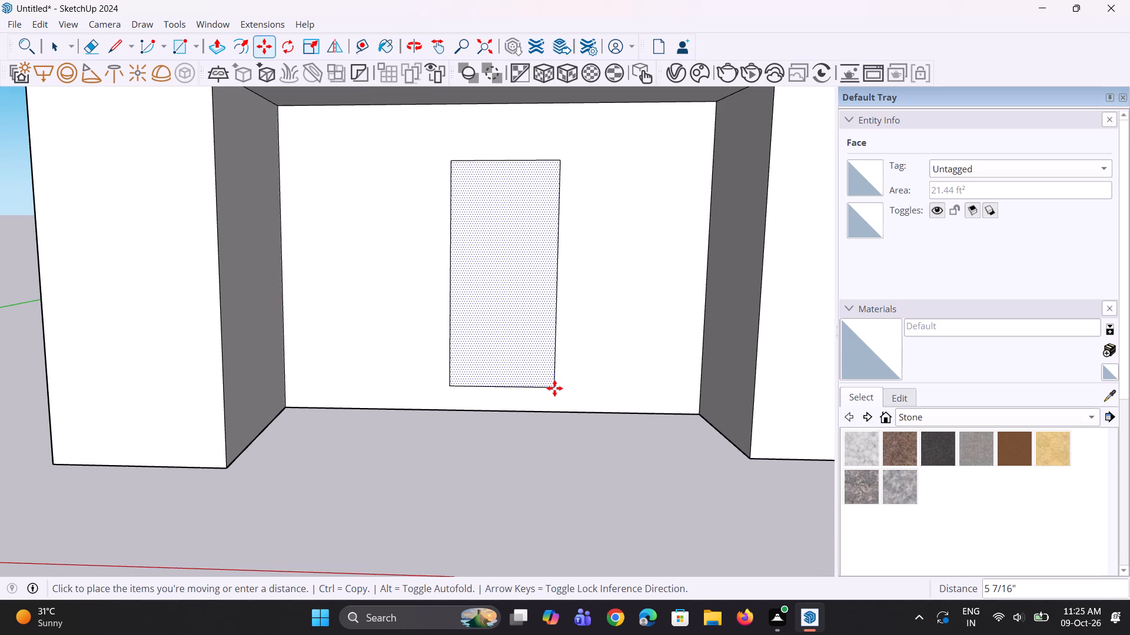
pyautogui.click(554, 388)
pyautogui.scroll(-7, 551, 432)
pyautogui.moveTo(527, 416); pyautogui.dragTo(546, 440, button='middle')
pyautogui.press('space')
pyautogui.press('space')
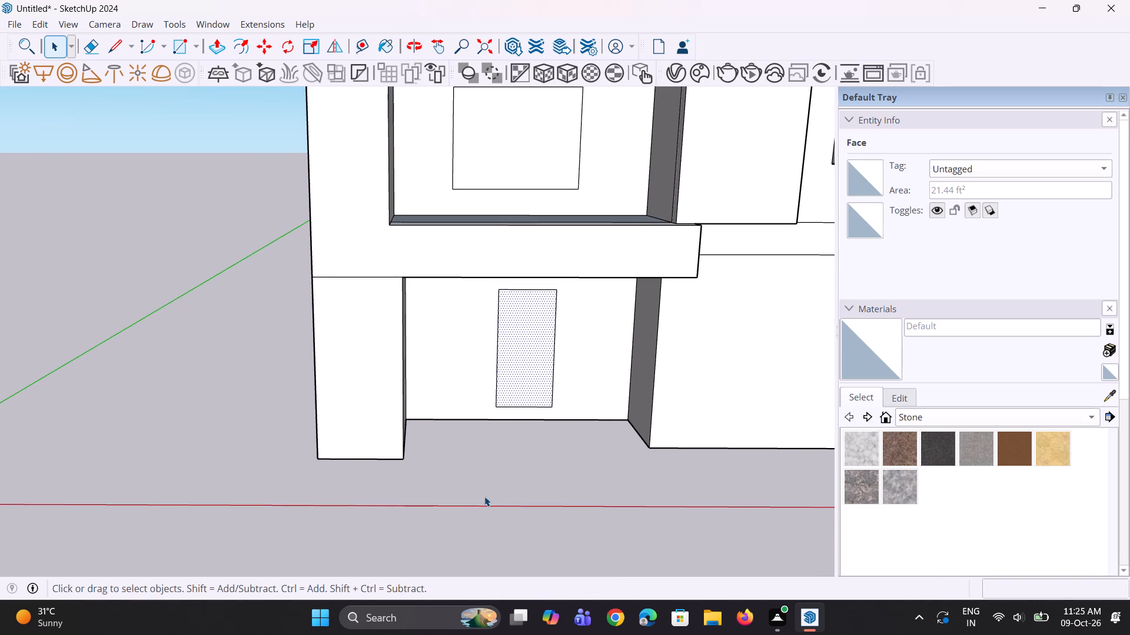
pyautogui.press('space')
pyautogui.click(484, 496)
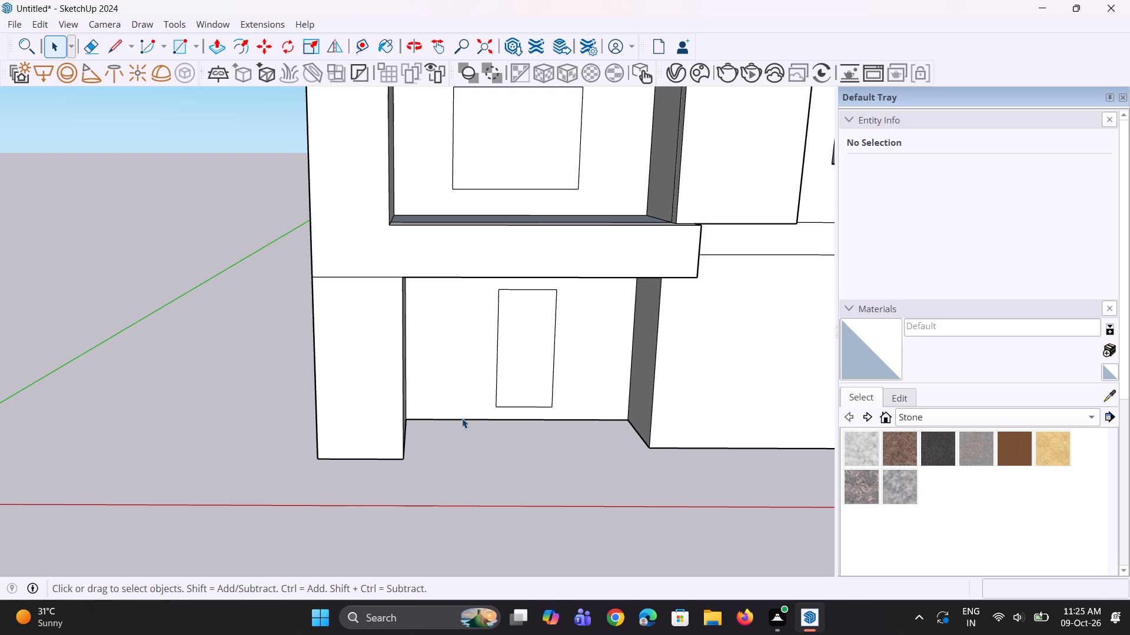
# Push/Pull the building's underside face down 1' 2 9/16" to make the ground floor taller.
pyautogui.scroll(-7, 500, 328)
pyautogui.moveTo(551, 377); pyautogui.dragTo(541, 370, button='middle')
pyautogui.moveTo(547, 423); pyautogui.dragTo(570, 221, button='middle')
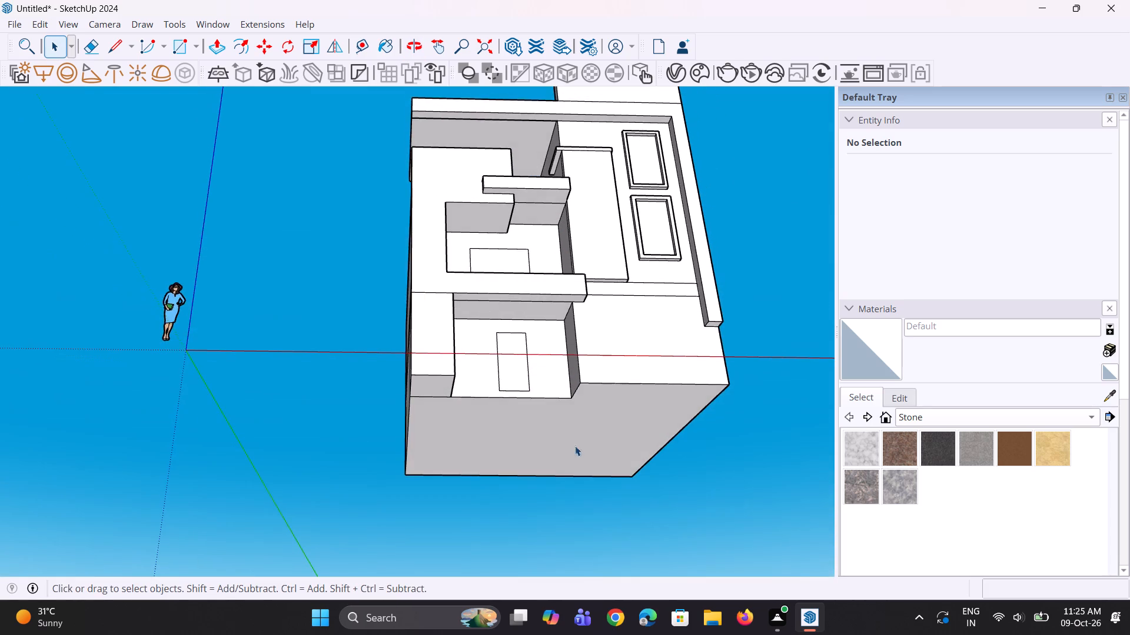
pyautogui.scroll(3, 575, 462)
pyautogui.press('p')
pyautogui.click(600, 430)
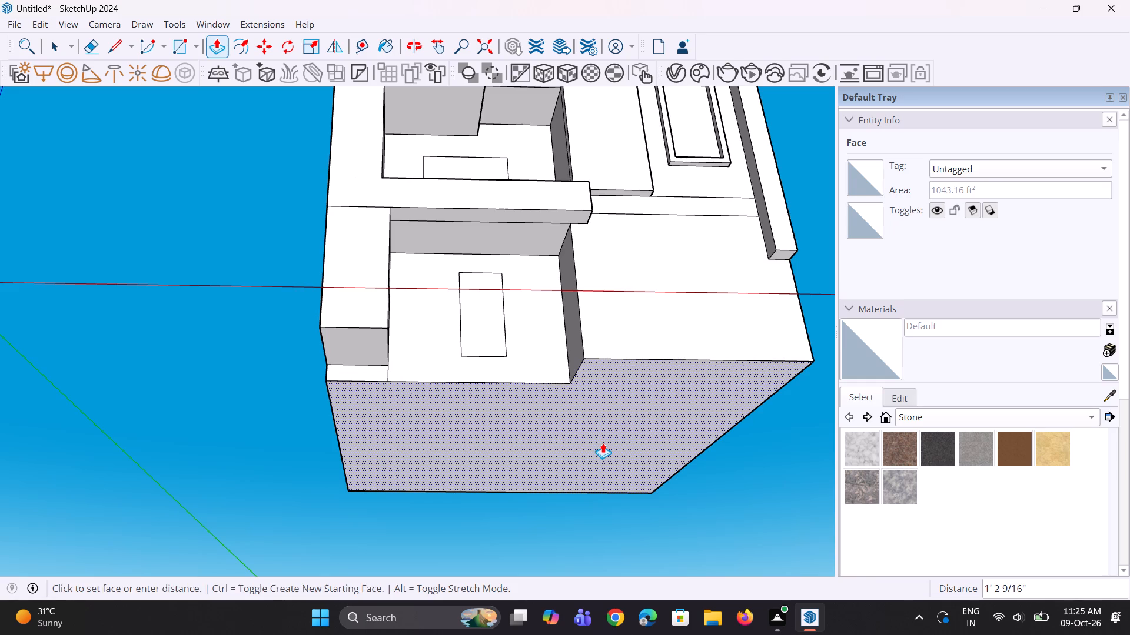
pyautogui.click(603, 443)
# Draw a 1' 2 5/16" line across the inner side face of the tall projecting frame, just above its lower end.
pyautogui.scroll(-4, 579, 449)
pyautogui.moveTo(611, 373); pyautogui.dragTo(554, 587, button='middle')
pyautogui.scroll(3, 568, 489)
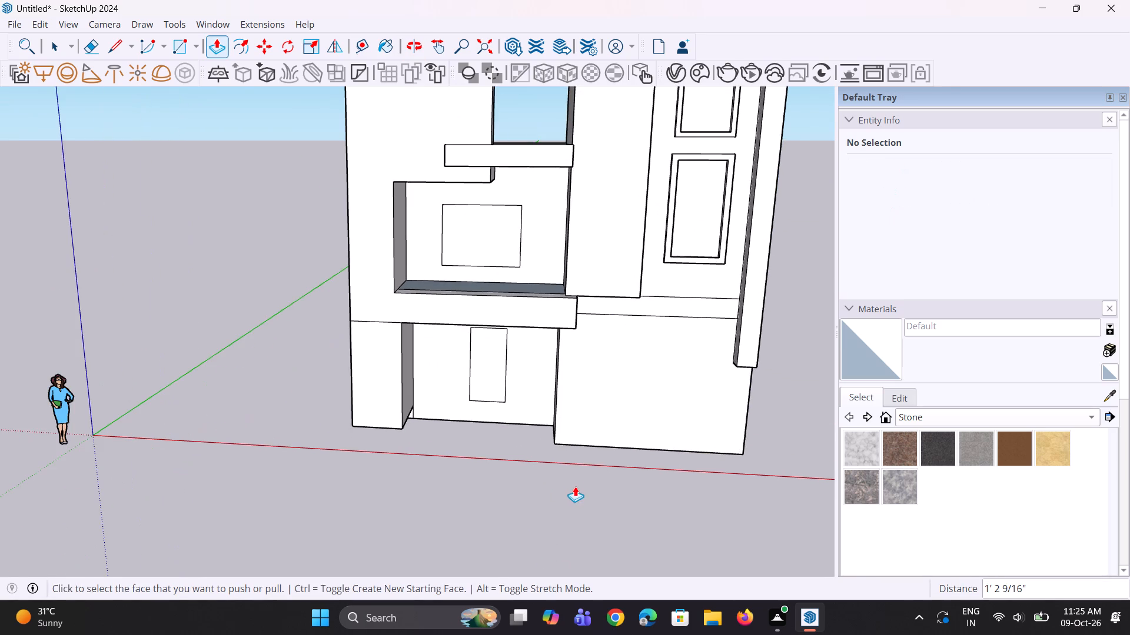
pyautogui.moveTo(575, 486); pyautogui.dragTo(562, 477, button='middle')
pyautogui.moveTo(566, 476); pyautogui.dragTo(734, 522, button='middle')
pyautogui.scroll(1, 727, 527)
pyautogui.scroll(5, 746, 376)
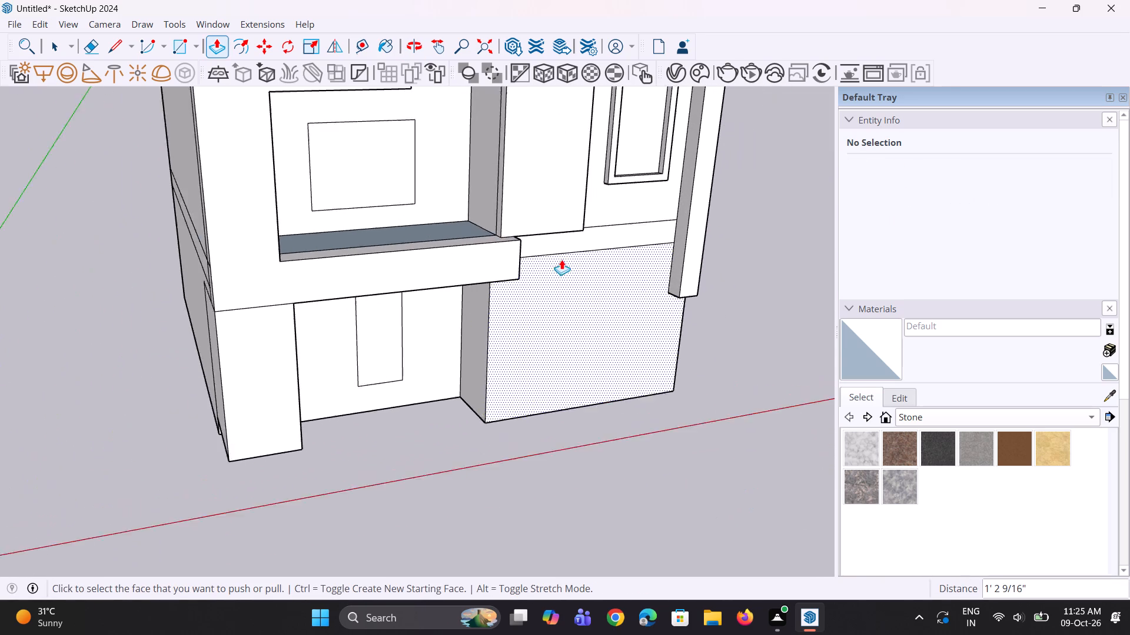
pyautogui.scroll(1, 561, 259)
pyautogui.moveTo(659, 265); pyautogui.dragTo(674, 246, button='middle')
pyautogui.press('space')
pyautogui.press('m')
pyautogui.press('l')
pyautogui.scroll(2, 719, 224)
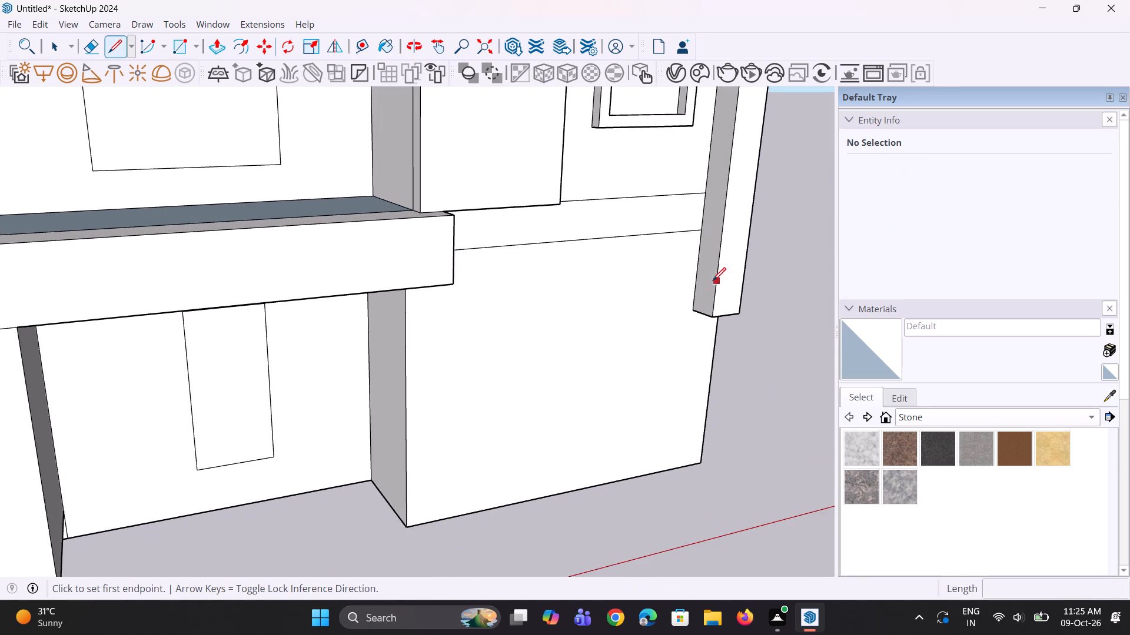
pyautogui.scroll(2, 713, 280)
pyautogui.click(714, 281)
pyautogui.click(687, 280)
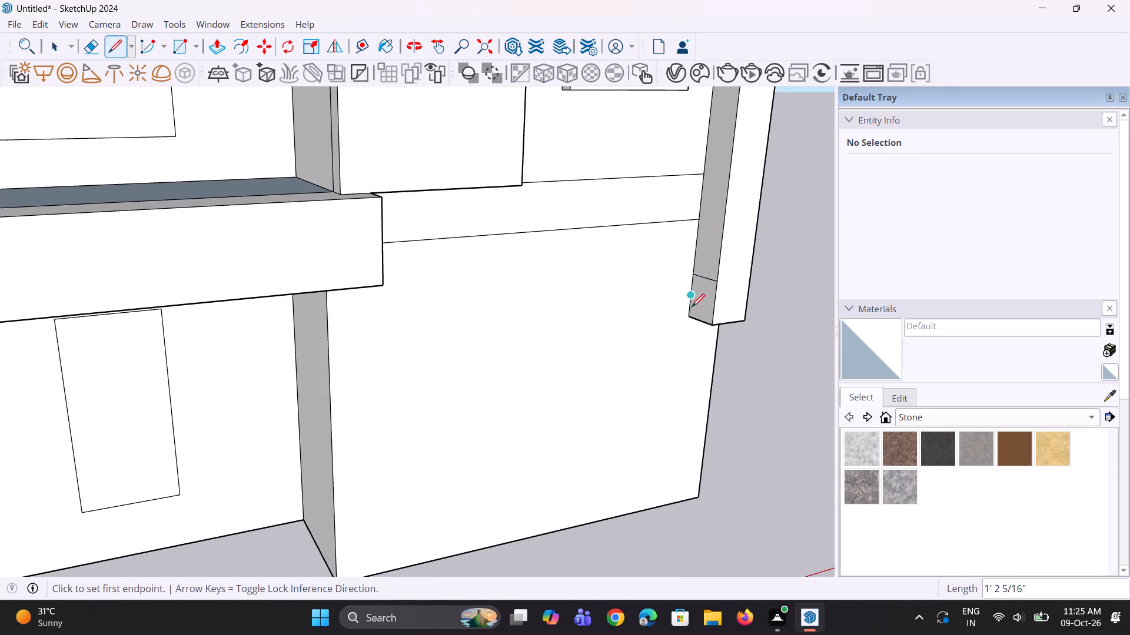
# Push/Pull the small face at the frame's lower end about 13' 6 3/8" across the facade to the ground-floor block's edge beside the entrance recess.
pyautogui.press('p')
pyautogui.click(696, 301)
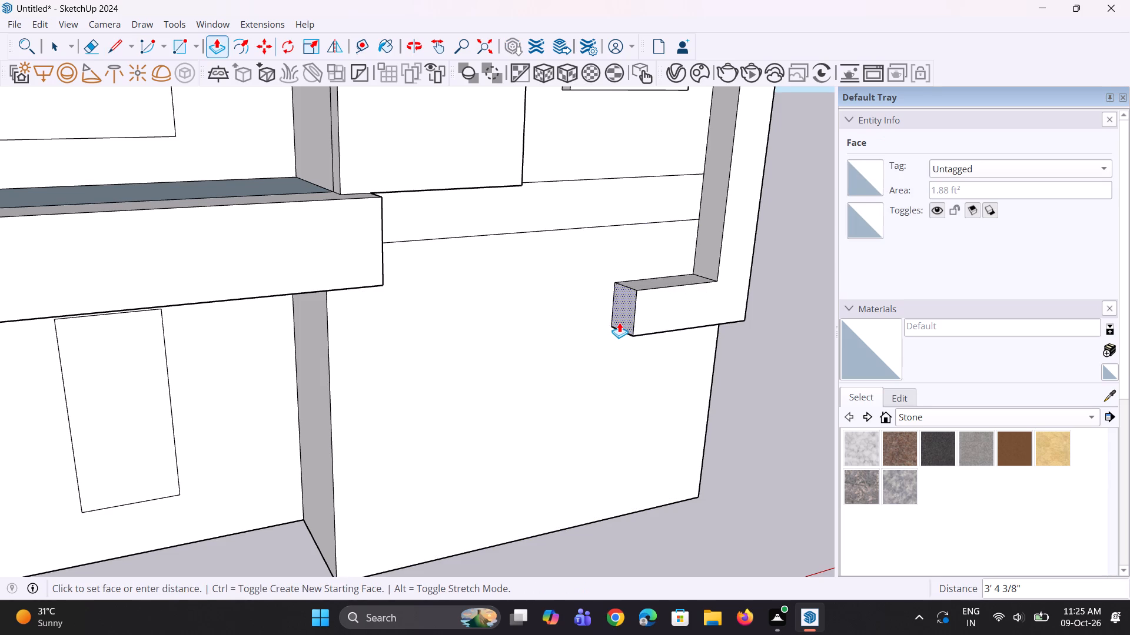
pyautogui.scroll(-3, 619, 324)
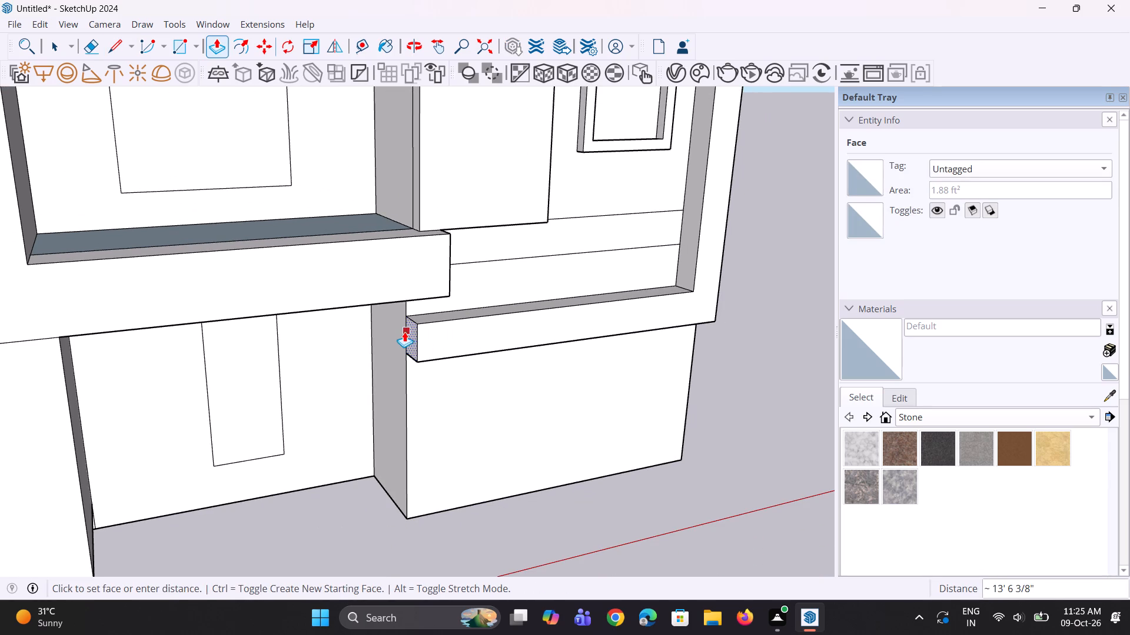
pyautogui.click(404, 332)
# Push/Pull the building's underside face down by a further 1' 1 7/8".
pyautogui.moveTo(538, 347); pyautogui.dragTo(438, 306, button='middle')
pyautogui.scroll(-4, 448, 307)
pyautogui.moveTo(467, 335); pyautogui.dragTo(440, 316, button='middle')
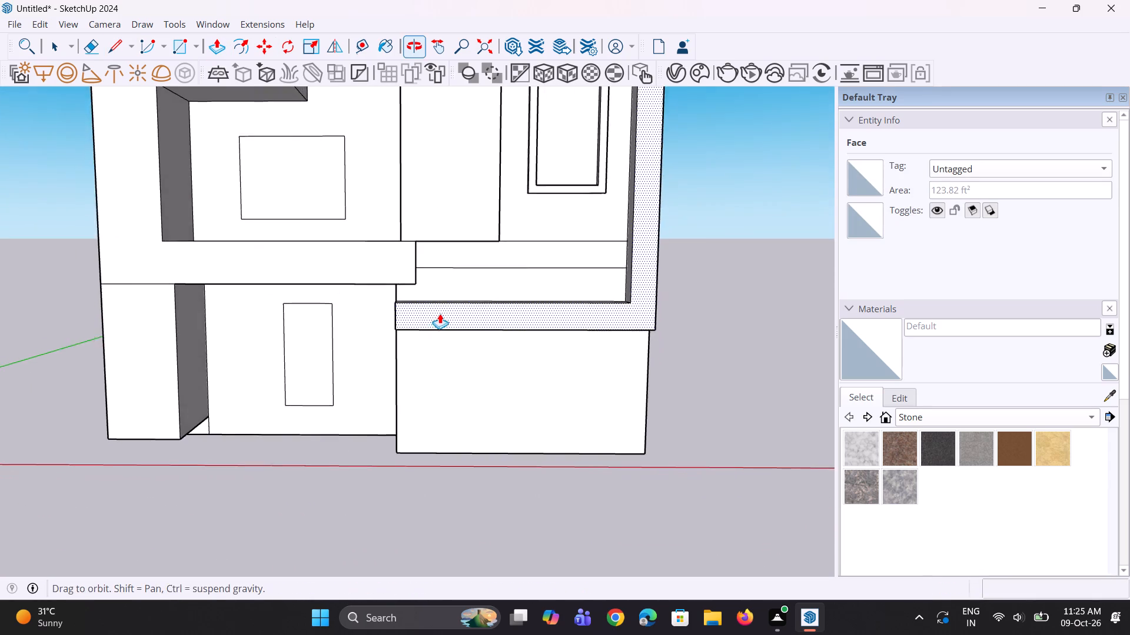
pyautogui.scroll(1, 440, 312)
pyautogui.moveTo(443, 323); pyautogui.dragTo(423, 334, button='middle')
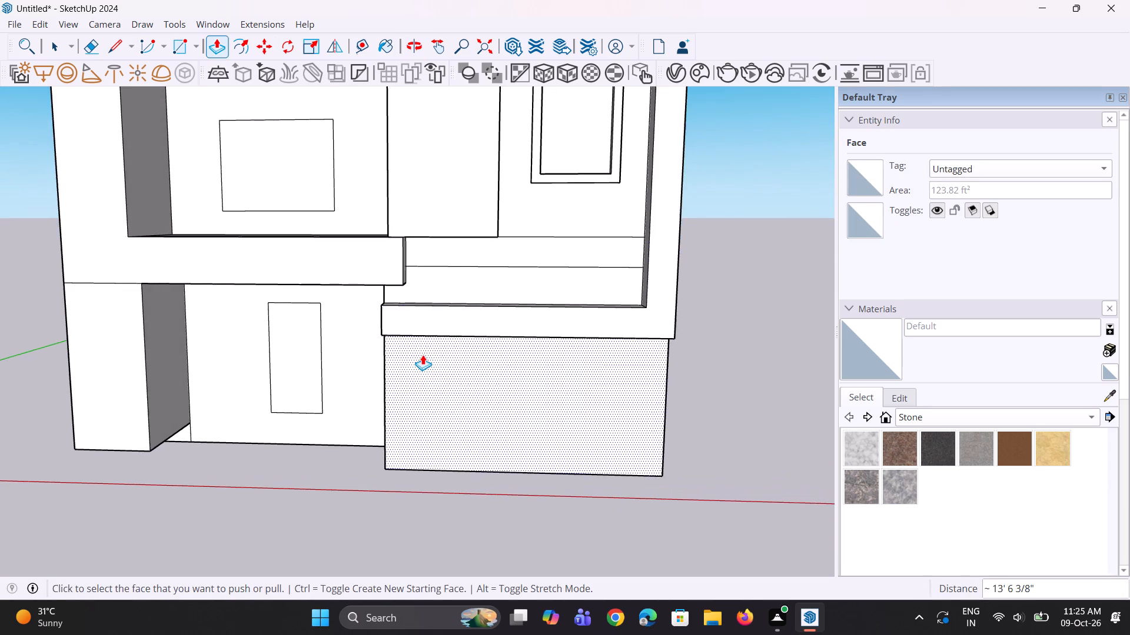
pyautogui.scroll(-4, 423, 361)
pyautogui.moveTo(431, 386); pyautogui.dragTo(454, 379, button='middle')
pyautogui.moveTo(423, 470); pyautogui.dragTo(438, 299, button='middle')
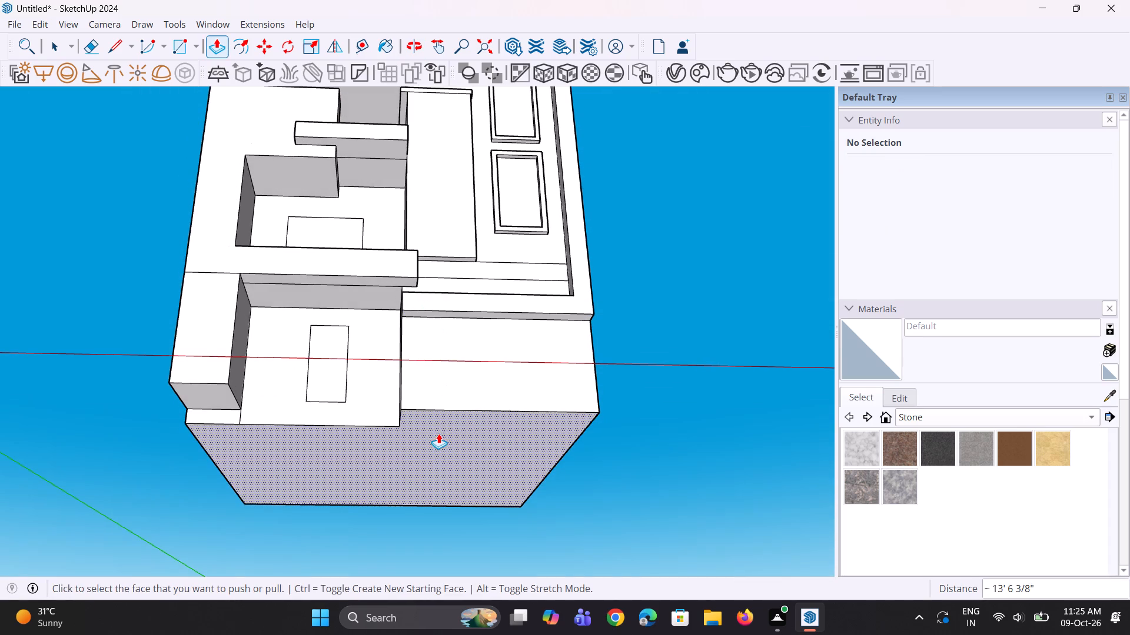
pyautogui.press('p')
pyautogui.click(446, 413)
pyautogui.click(446, 427)
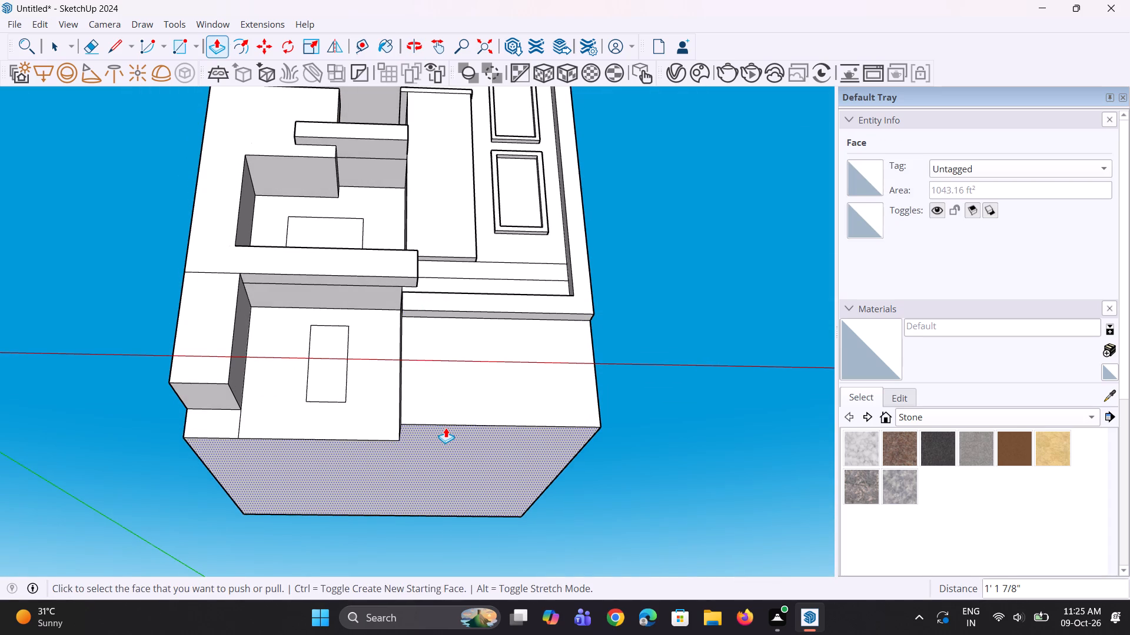
# Push/Pull the front pier's underside down 2' 4 7/16", flush with the building's base.
pyautogui.scroll(-5, 446, 427)
pyautogui.moveTo(438, 423); pyautogui.dragTo(430, 529, button='middle')
pyautogui.scroll(3, 300, 476)
pyautogui.moveTo(301, 470); pyautogui.dragTo(340, 327, button='middle')
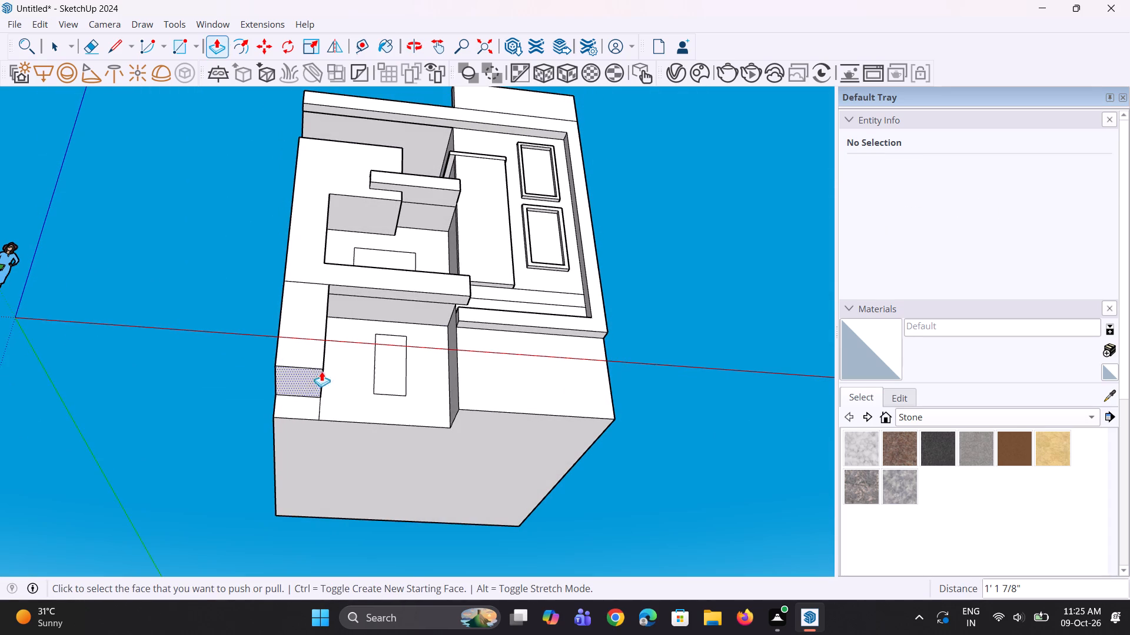
pyautogui.click(307, 376)
pyautogui.click(361, 439)
pyautogui.scroll(-5, 409, 422)
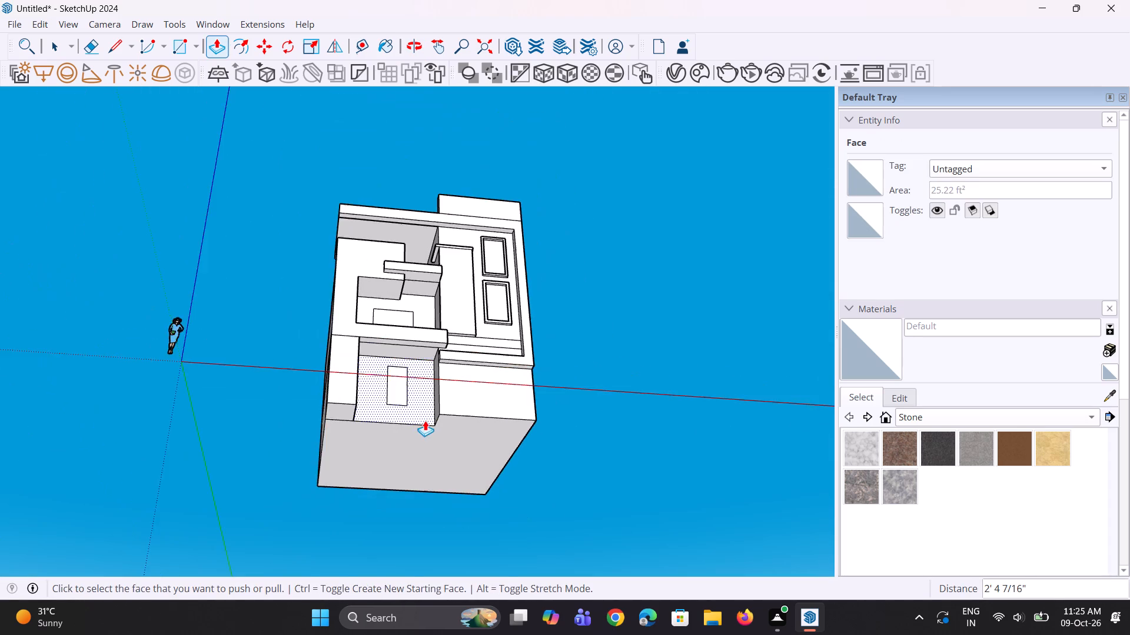
# Move the door face down again on the recessed wall, closer to the lowered base.
pyautogui.moveTo(426, 425); pyautogui.dragTo(351, 626, button='middle')
pyautogui.scroll(4, 387, 464)
pyautogui.press('space')
pyautogui.moveTo(401, 444); pyautogui.dragTo(424, 420, button='middle')
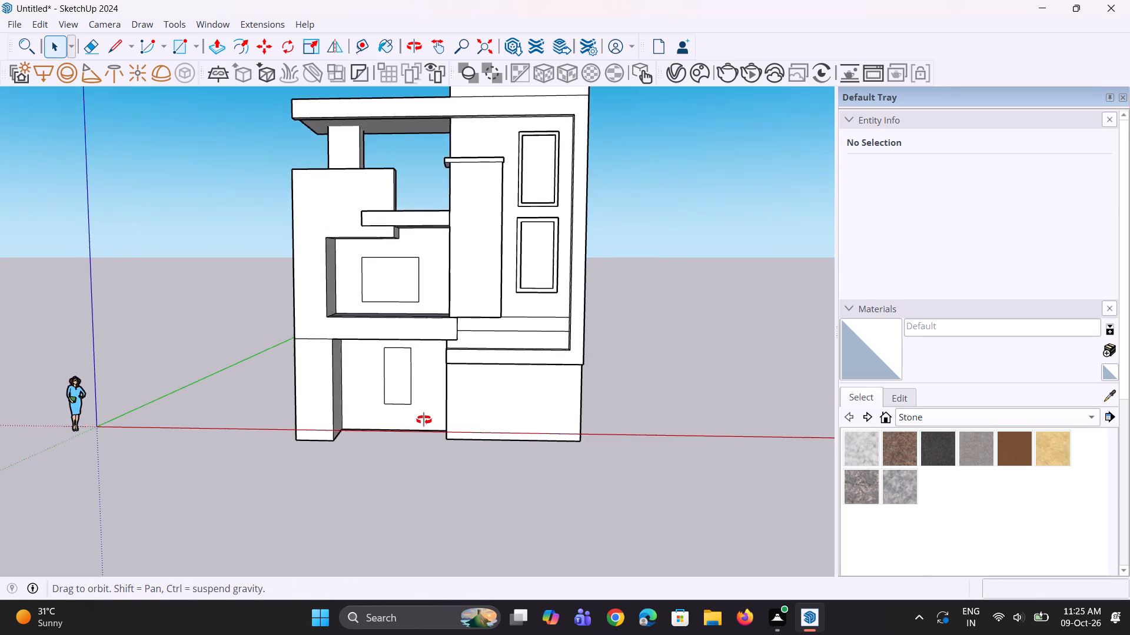
pyautogui.moveTo(424, 420); pyautogui.dragTo(426, 416, button='middle')
pyautogui.click(398, 392)
pyautogui.scroll(6, 395, 408)
pyautogui.press('m')
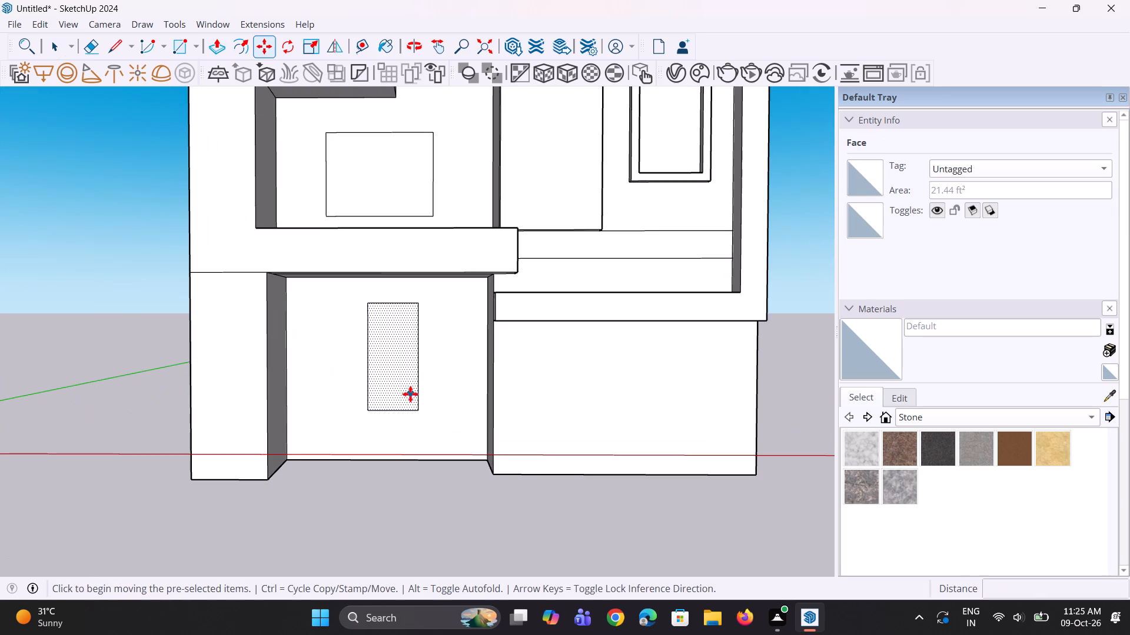
pyautogui.click(414, 411)
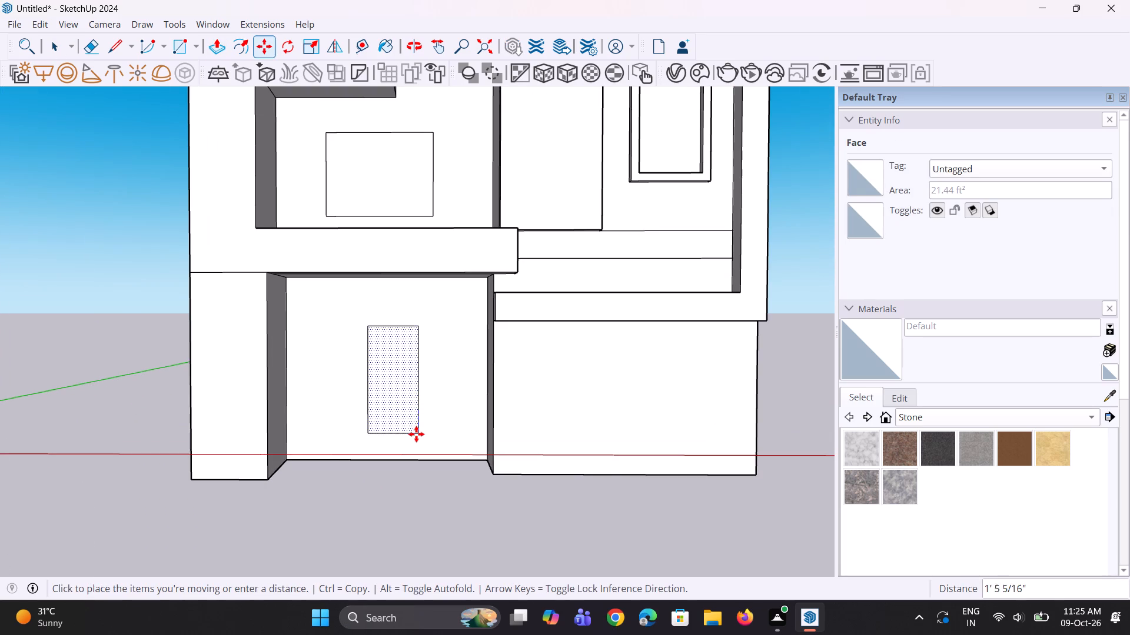
pyautogui.click(416, 441)
pyautogui.press('space')
pyautogui.press('space')
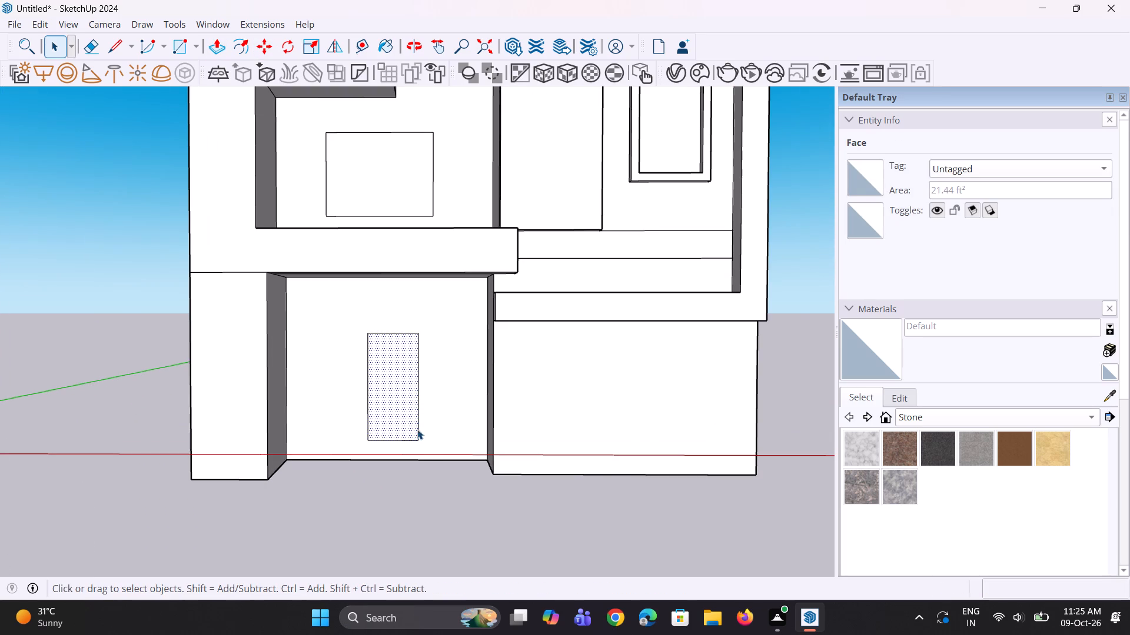
# Widen the door by moving its vertical edge on the side away from the pier slightly outward.
pyautogui.click(417, 429)
pyautogui.scroll(3, 419, 418)
pyautogui.press('m')
pyautogui.click(417, 446)
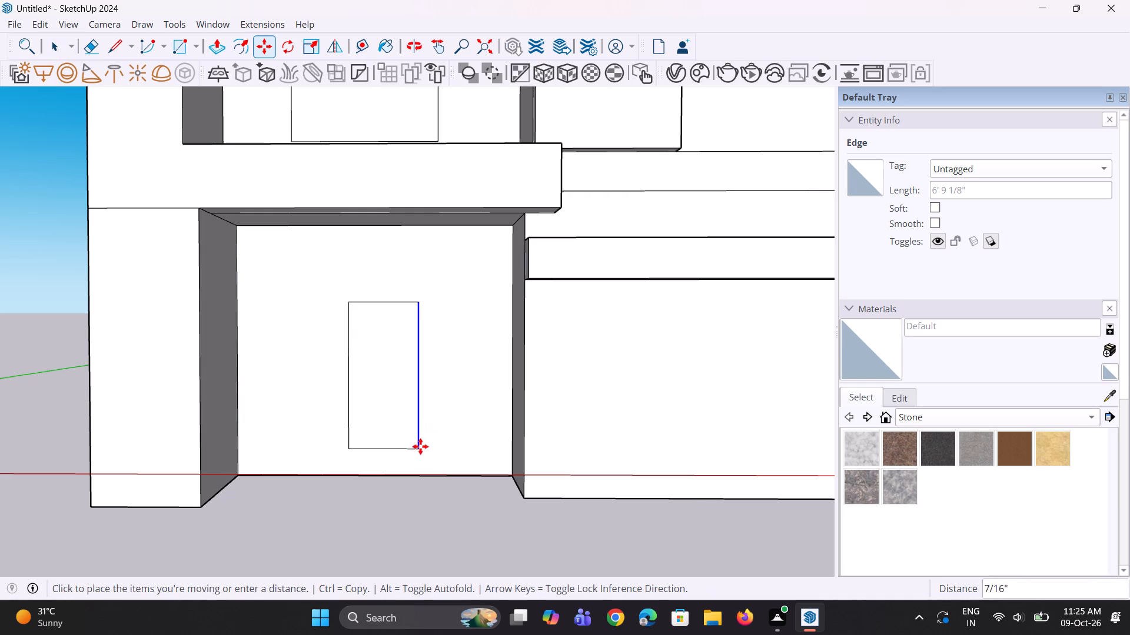
pyautogui.click(429, 447)
pyautogui.scroll(-5, 447, 438)
pyautogui.press('space')
pyautogui.press('space')
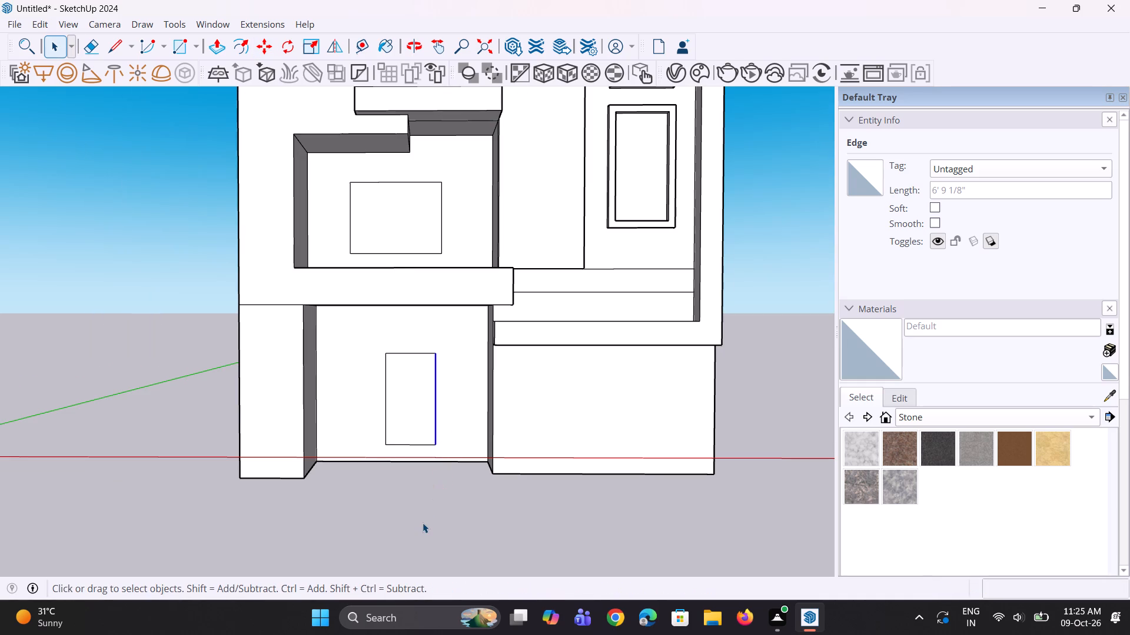
pyautogui.click(423, 523)
pyautogui.scroll(-3, 423, 520)
pyautogui.middleClick(403, 506)
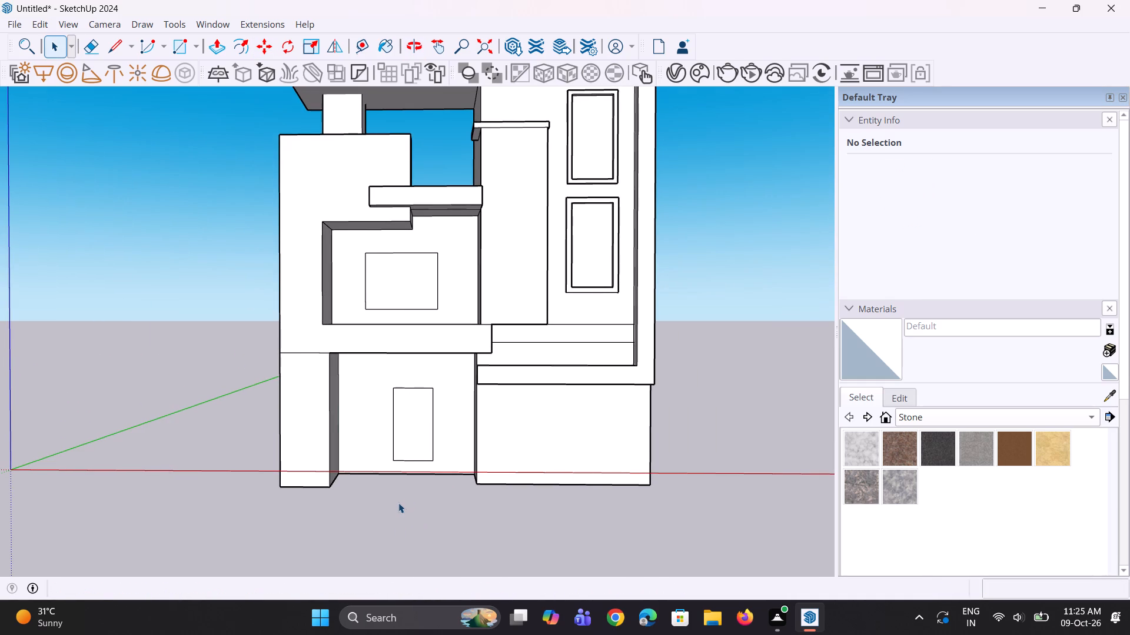
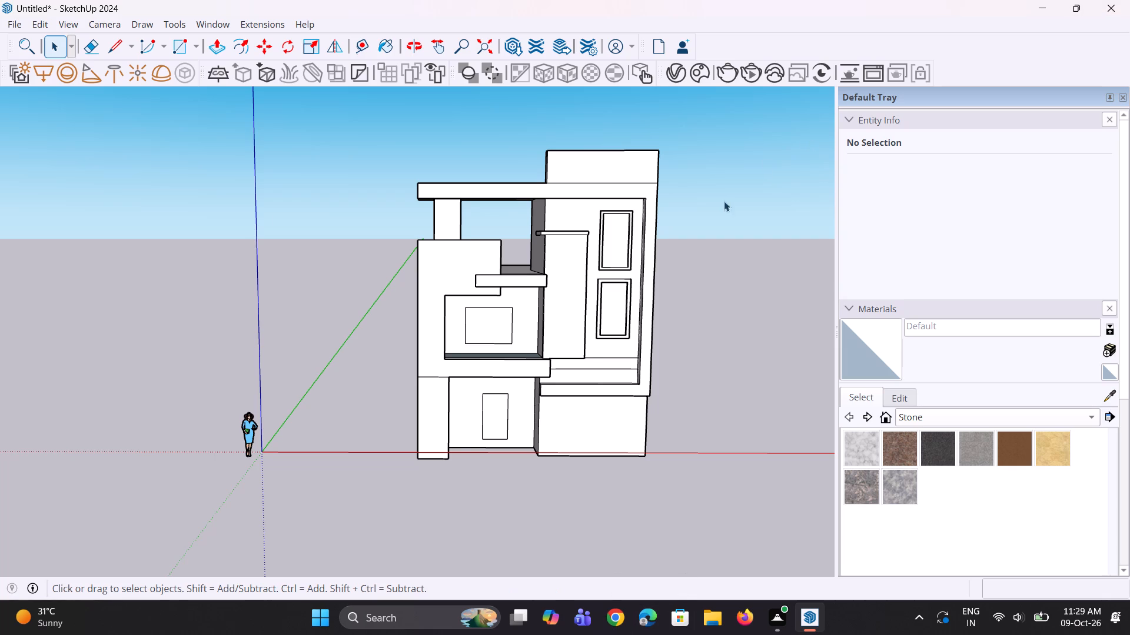
# Inspect the building's front from several angles and distances, examining the canopy, projecting frames, balcony recess, windows, door and base.
pyautogui.scroll(-2, 684, 238)
pyautogui.middleClick(647, 321)
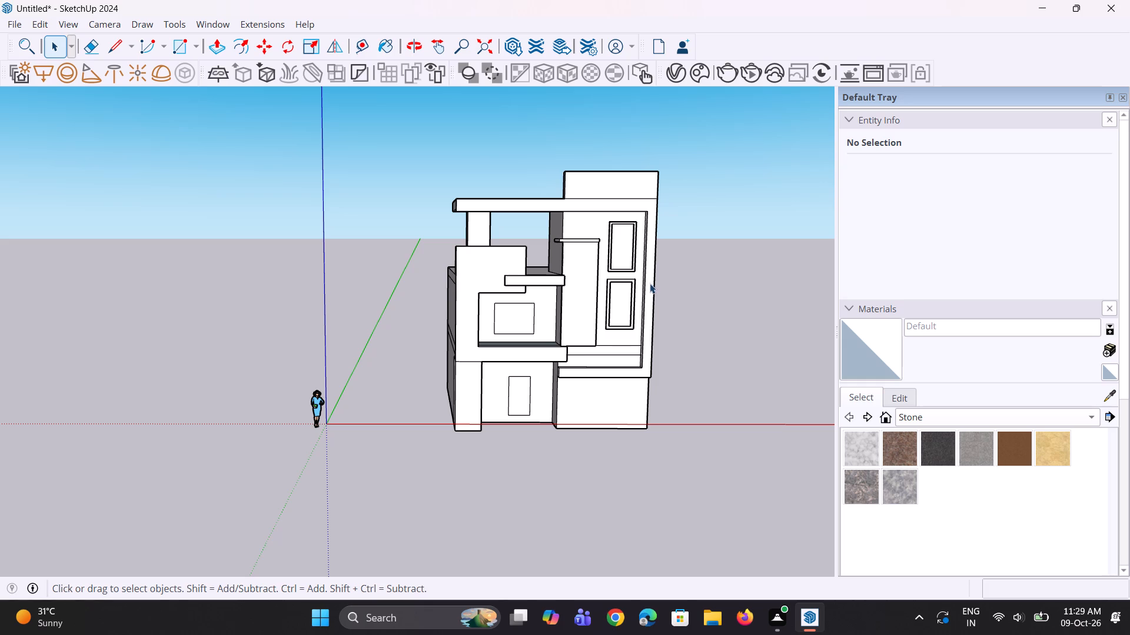
pyautogui.moveTo(572, 323); pyautogui.dragTo(579, 335, button='middle')
pyautogui.scroll(6, 584, 262)
pyautogui.moveTo(589, 291); pyautogui.dragTo(586, 317, button='middle')
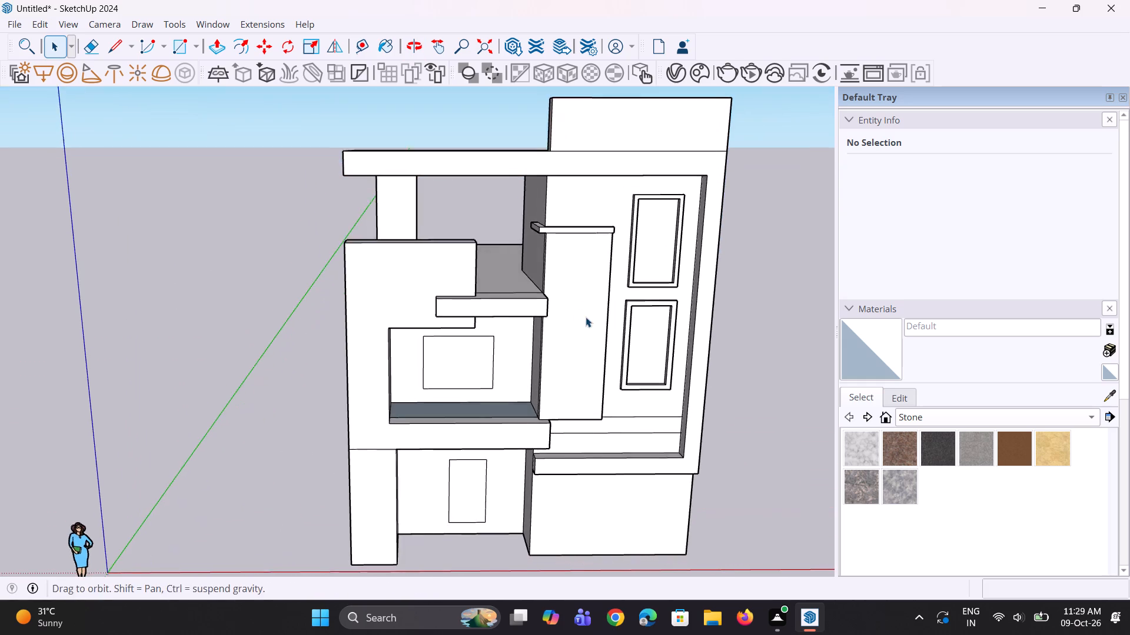
pyautogui.scroll(2, 573, 243)
pyautogui.scroll(-3, 597, 295)
pyautogui.moveTo(590, 333); pyautogui.dragTo(597, 275, button='middle')
pyautogui.scroll(1, 588, 183)
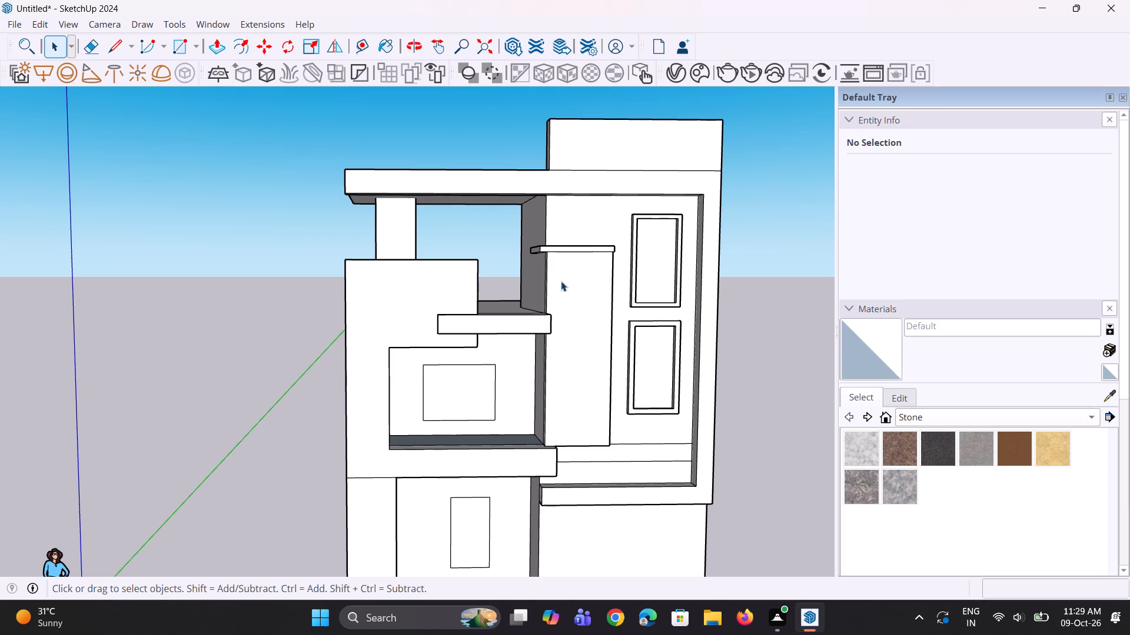
pyautogui.doubleClick(770, 300)
pyautogui.moveTo(717, 349); pyautogui.dragTo(701, 343, button='middle')
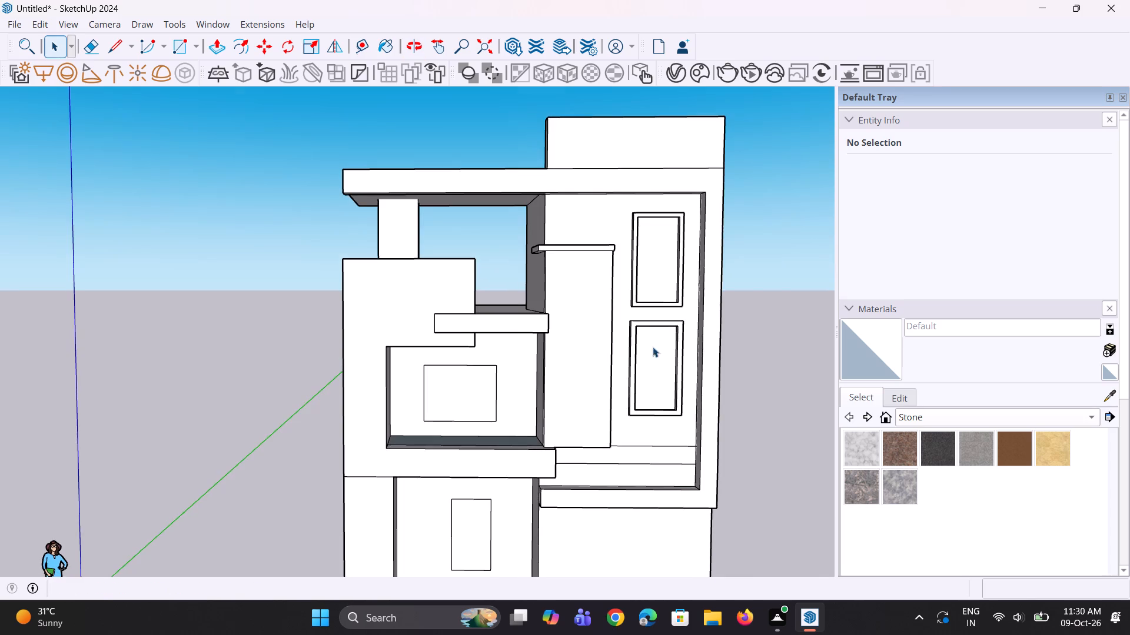
pyautogui.scroll(2, 506, 336)
pyautogui.moveTo(577, 328); pyautogui.dragTo(411, 397, button='middle')
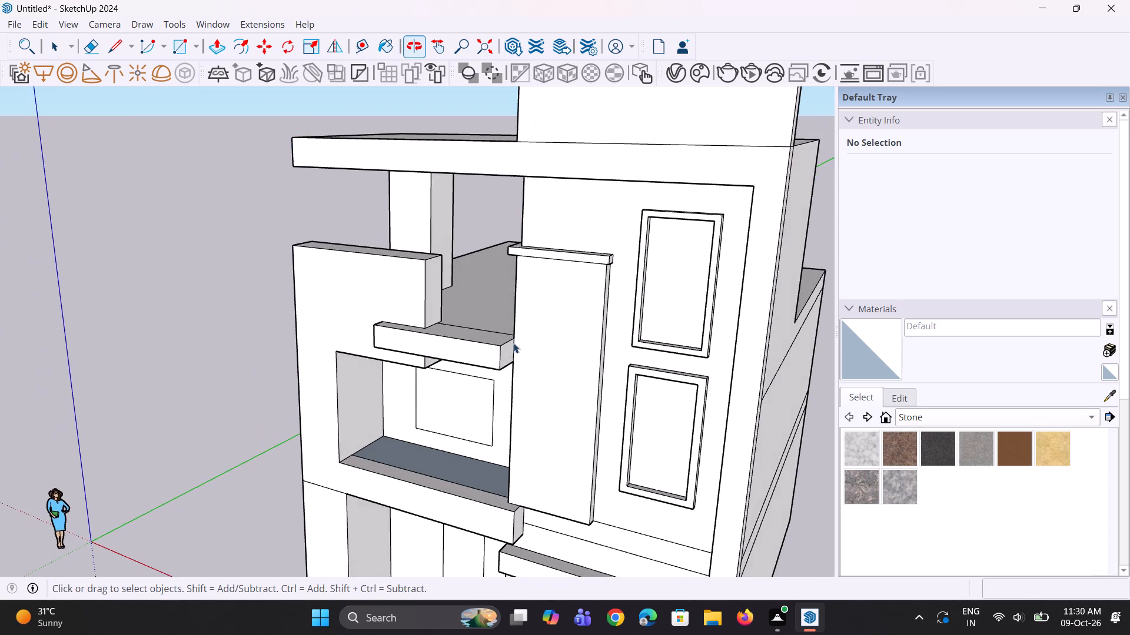
pyautogui.scroll(1, 519, 339)
pyautogui.moveTo(531, 344); pyautogui.dragTo(563, 348, button='middle')
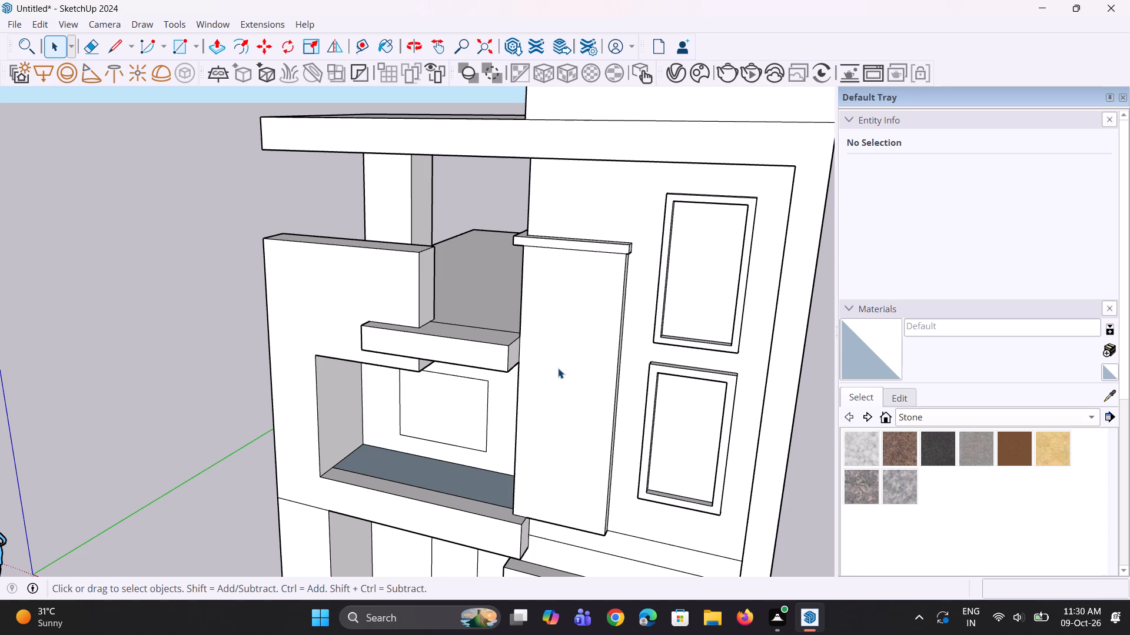
pyautogui.scroll(-3, 599, 389)
pyautogui.moveTo(607, 401); pyautogui.dragTo(650, 392, button='middle')
pyautogui.click(752, 409)
pyautogui.moveTo(564, 442); pyautogui.dragTo(602, 427, button='middle')
pyautogui.scroll(-4, 691, 195)
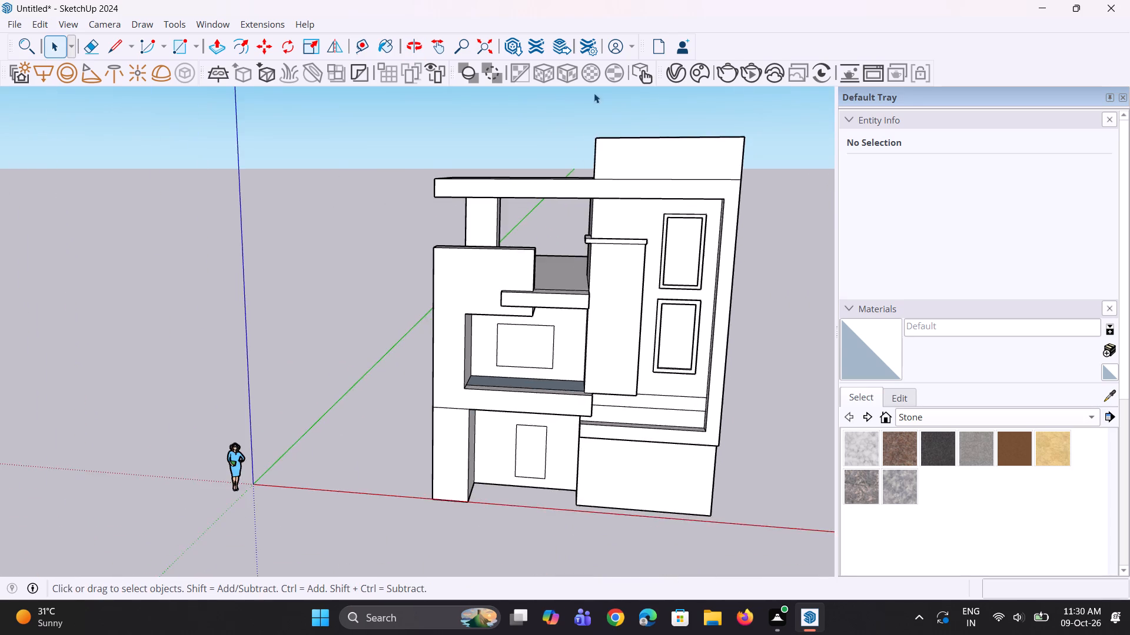
pyautogui.scroll(-4, 542, 261)
pyautogui.moveTo(579, 369); pyautogui.dragTo(632, 397, button='middle')
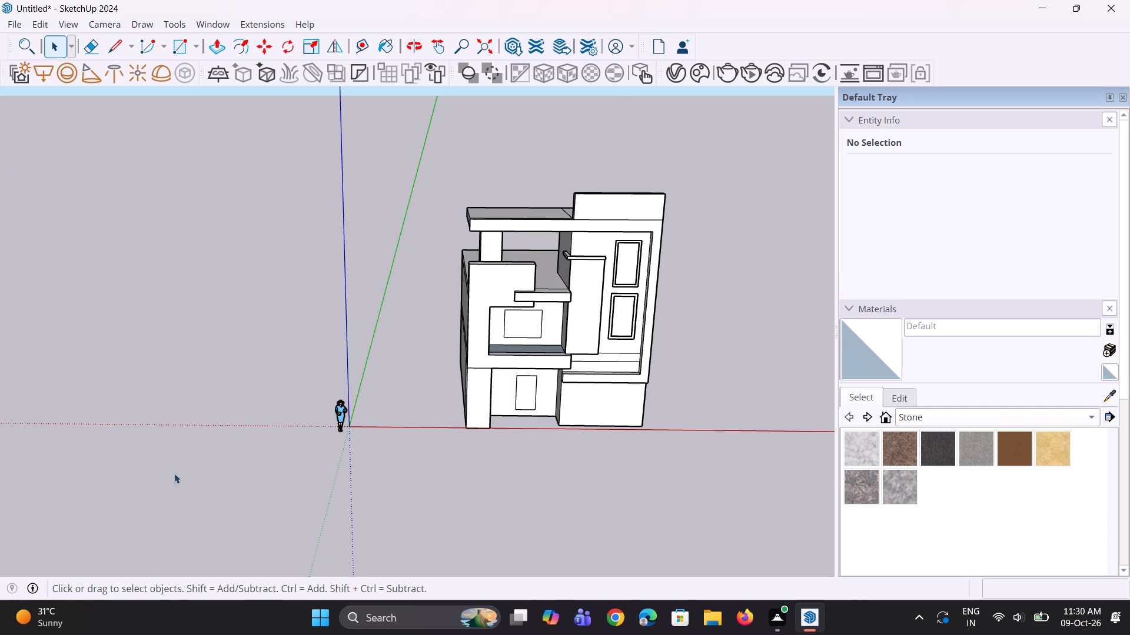
pyautogui.moveTo(517, 566); pyautogui.dragTo(527, 557)
pyautogui.moveTo(697, 373); pyautogui.dragTo(684, 354, button='middle')
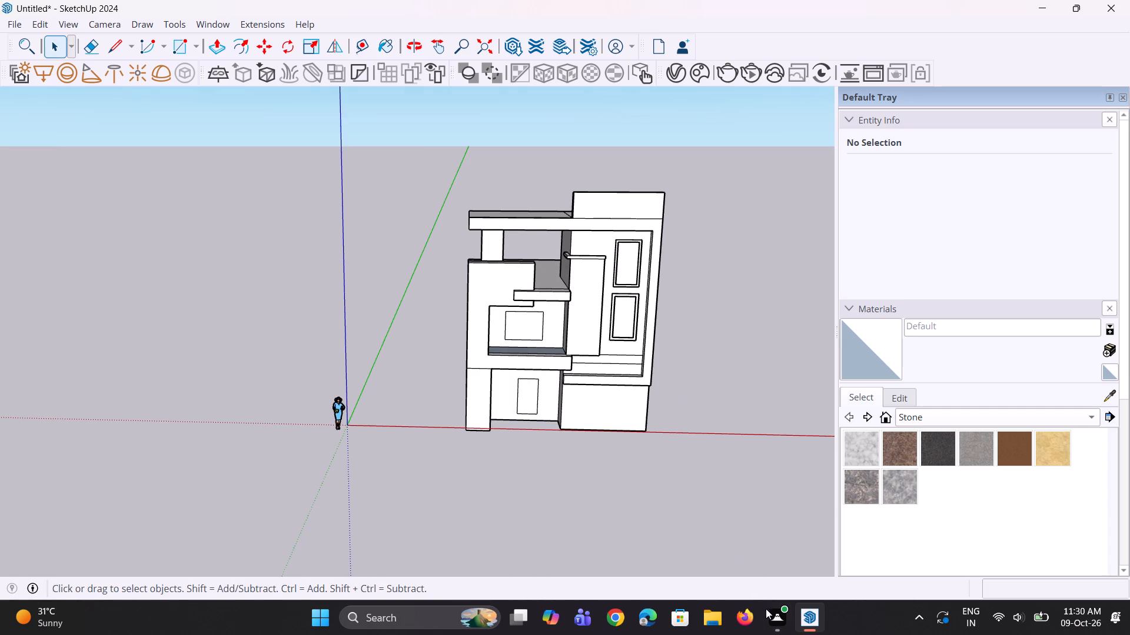
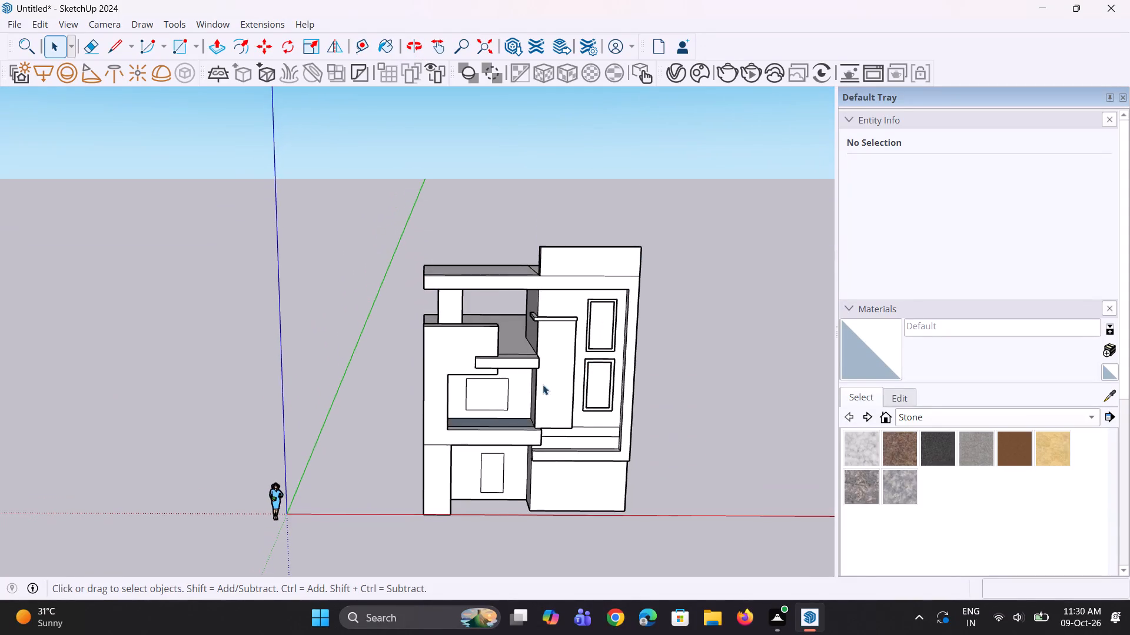
# Examine the front facade from above and below, checking the canopy, projecting frames, balcony recess and floor band.
pyautogui.scroll(3, 561, 210)
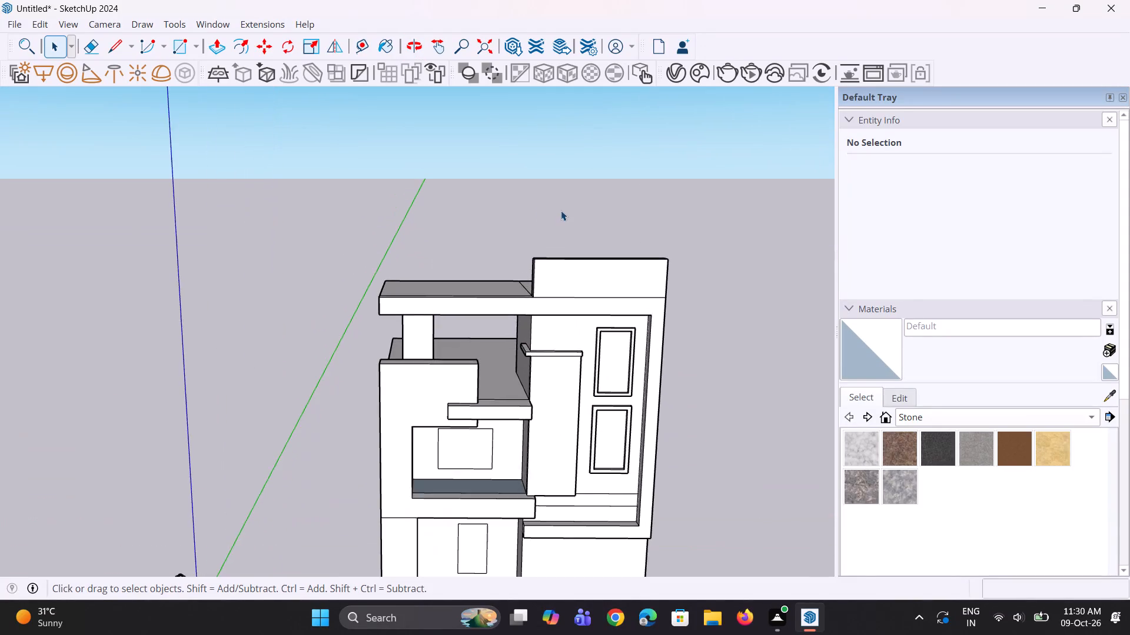
pyautogui.scroll(2, 561, 222)
pyautogui.moveTo(561, 222); pyautogui.dragTo(543, 212, button='middle')
pyautogui.scroll(-4, 527, 212)
pyautogui.moveTo(525, 265); pyautogui.dragTo(527, 304, button='middle')
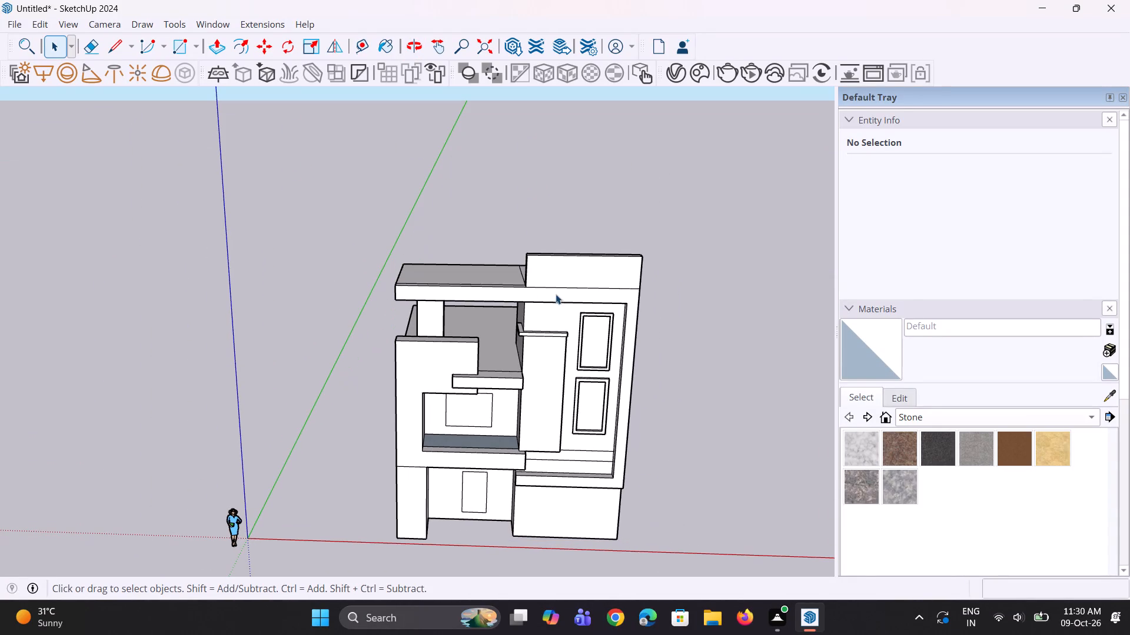
pyautogui.scroll(4, 557, 267)
pyautogui.moveTo(561, 296); pyautogui.dragTo(567, 246, button='middle')
pyautogui.scroll(-4, 567, 245)
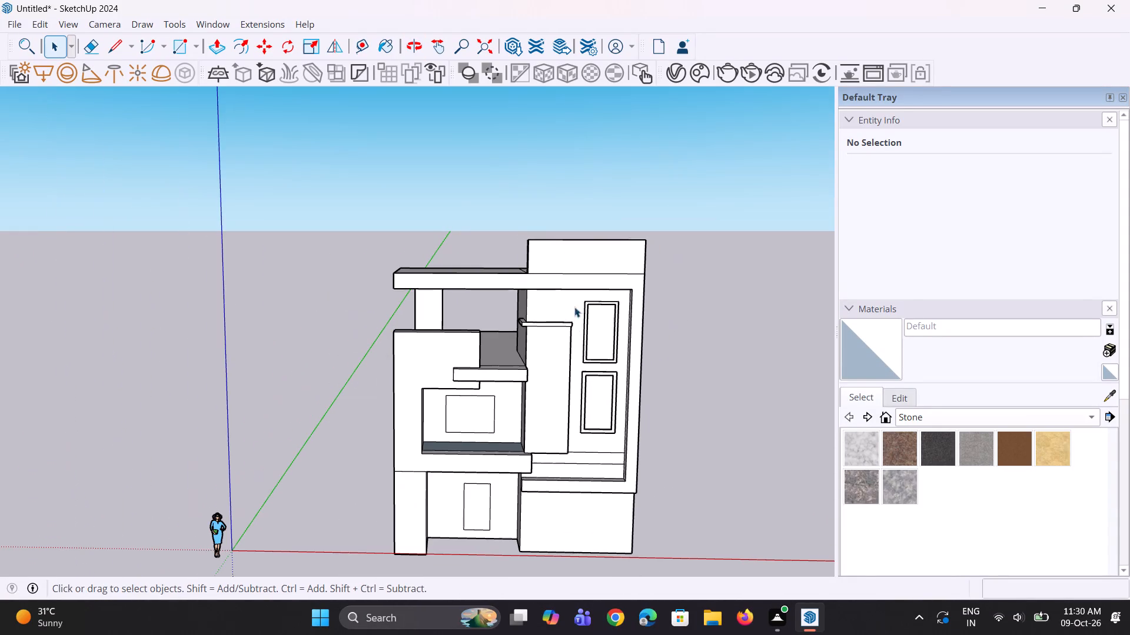
pyautogui.moveTo(614, 292); pyautogui.dragTo(614, 287, button='middle')
pyautogui.moveTo(559, 462); pyautogui.dragTo(569, 336, button='middle')
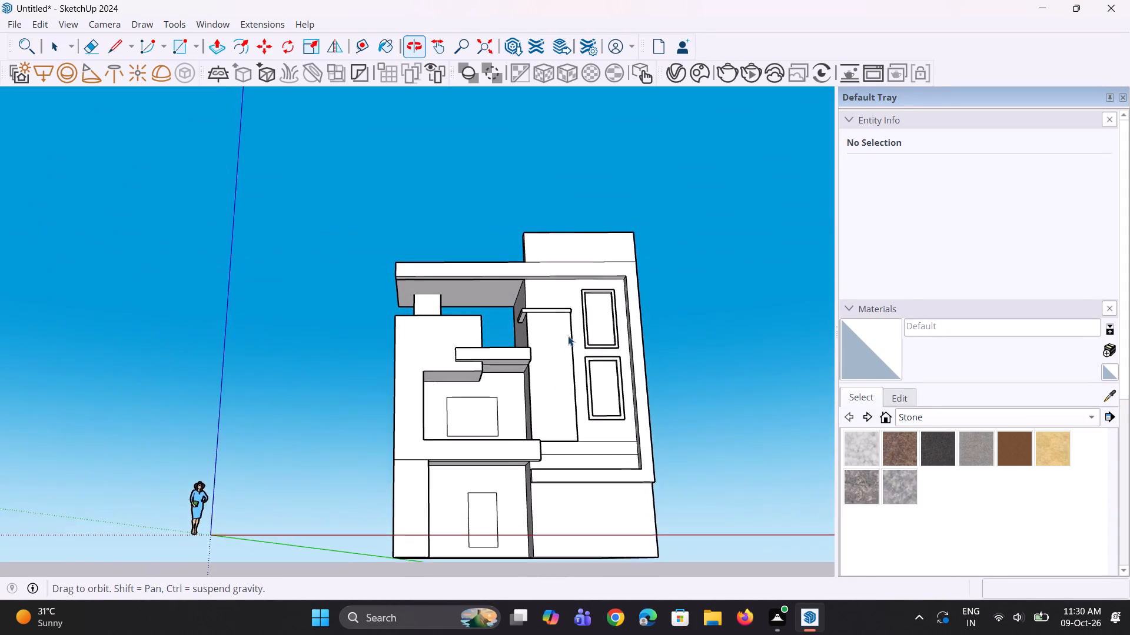
# Push/Pull the end face of the first-floor balcony band sideways until it lines up with the tall projecting panel's outer edge.
pyautogui.scroll(4, 514, 459)
pyautogui.moveTo(543, 487); pyautogui.dragTo(373, 479, button='middle')
pyautogui.moveTo(517, 442); pyautogui.dragTo(488, 462, button='middle')
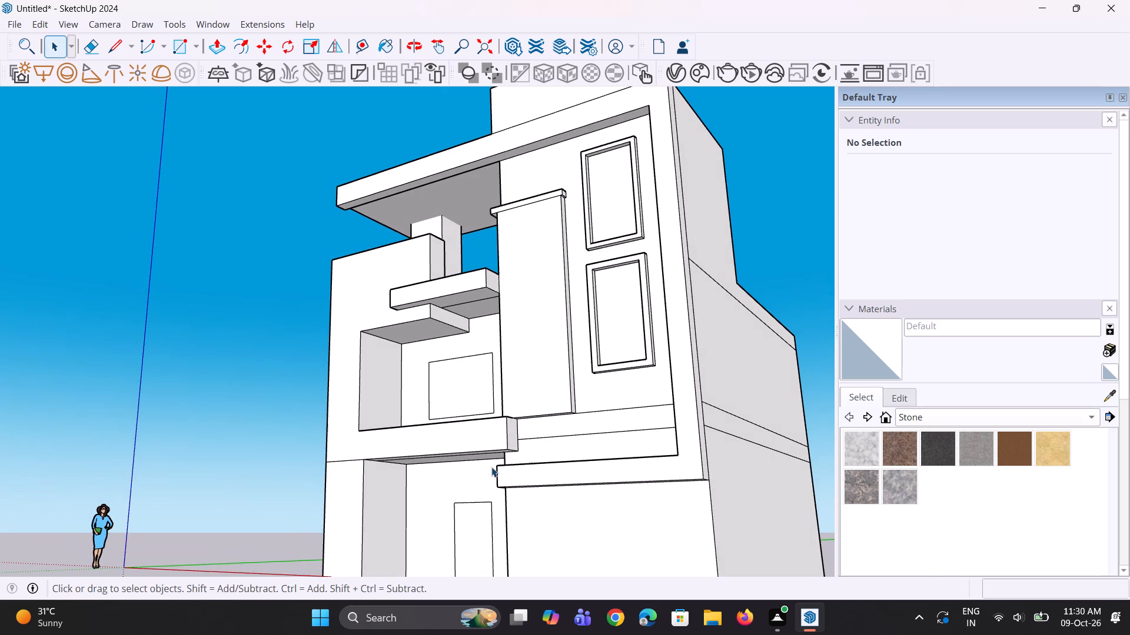
pyautogui.press('p')
pyautogui.scroll(2, 523, 450)
pyautogui.moveTo(544, 416); pyautogui.dragTo(439, 439, button='middle')
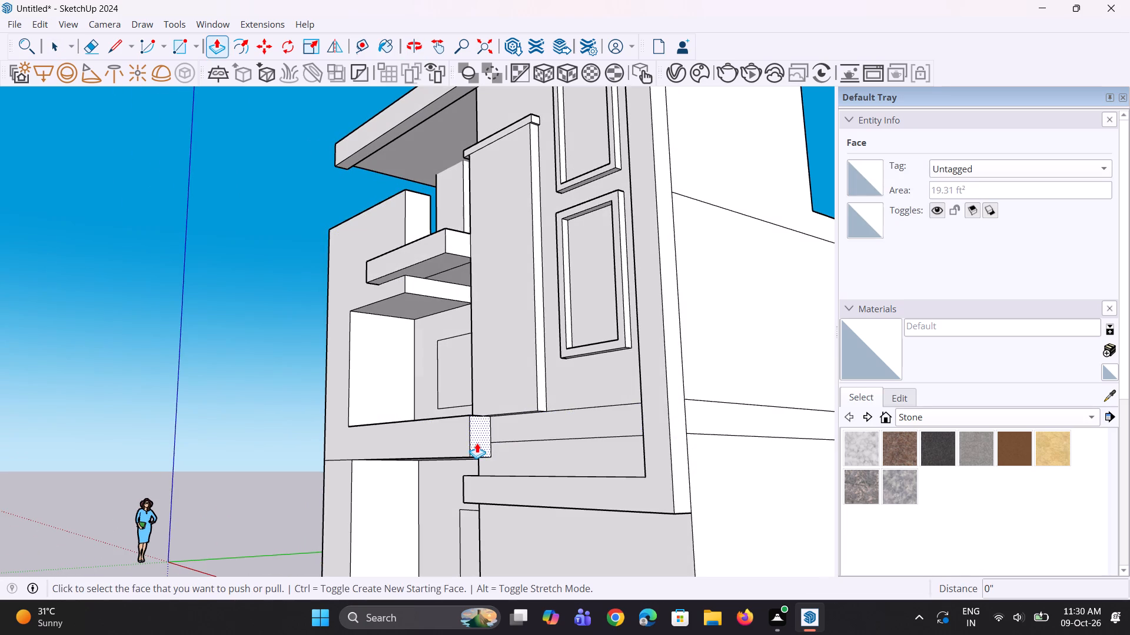
pyautogui.click(477, 443)
pyautogui.click(538, 390)
# Review the extended balcony band and the ground-floor entrance from the front, from below and from both sides.
pyautogui.moveTo(514, 393); pyautogui.dragTo(657, 396, button='middle')
pyautogui.scroll(-2, 589, 373)
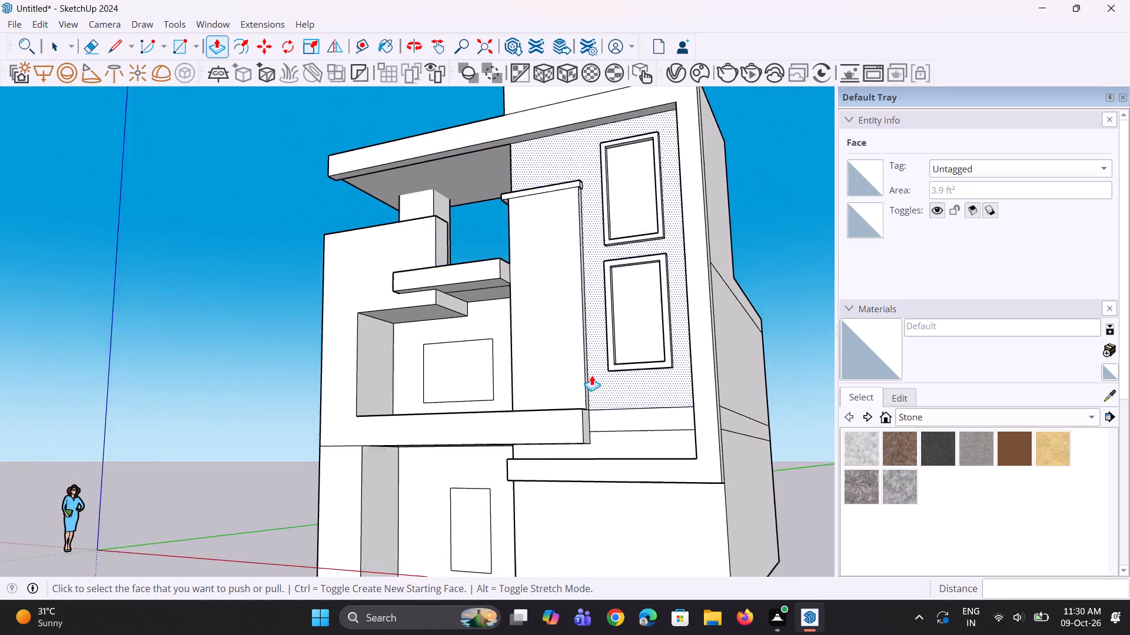
pyautogui.scroll(-2, 591, 375)
pyautogui.moveTo(582, 381); pyautogui.dragTo(644, 404, button='middle')
pyautogui.scroll(2, 520, 472)
pyautogui.moveTo(520, 472); pyautogui.dragTo(594, 435, button='middle')
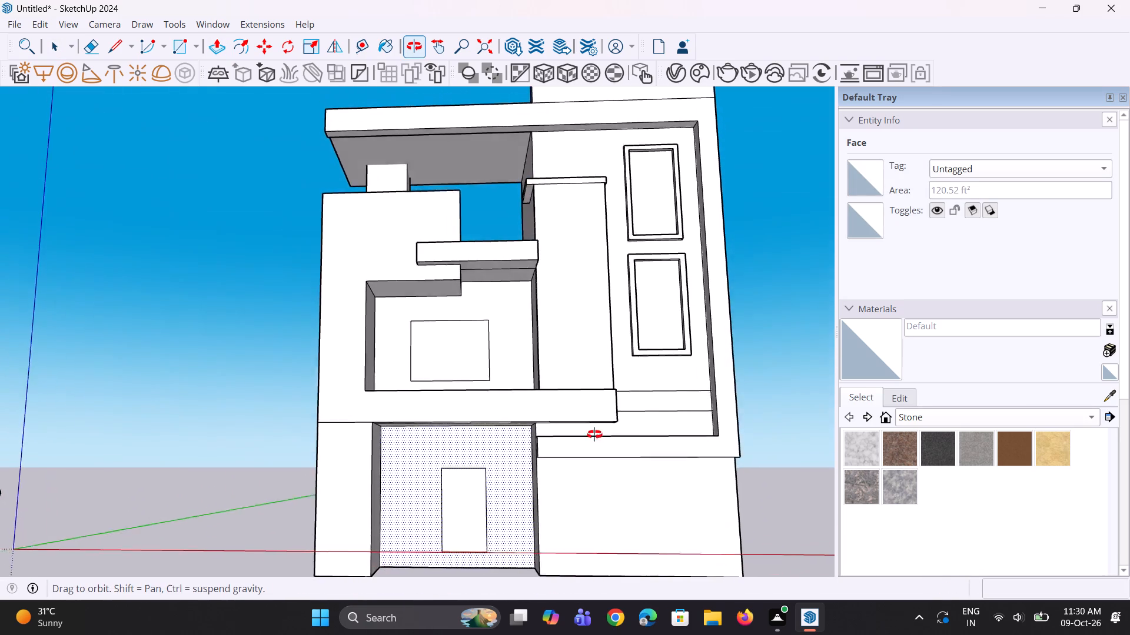
pyautogui.moveTo(594, 435); pyautogui.dragTo(597, 423, button='middle')
pyautogui.scroll(1, 597, 423)
pyautogui.scroll(-4, 597, 423)
pyautogui.moveTo(589, 446); pyautogui.dragTo(591, 529, button='middle')
pyautogui.moveTo(428, 506); pyautogui.dragTo(433, 506, button='middle')
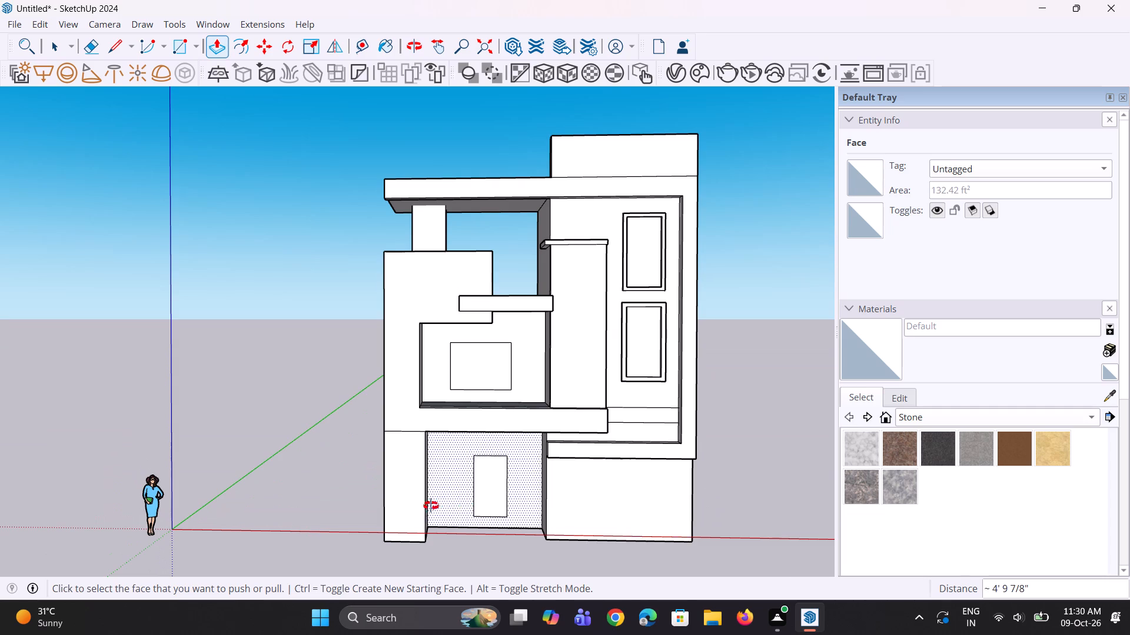
pyautogui.moveTo(433, 506); pyautogui.dragTo(510, 501, button='middle')
pyautogui.scroll(-4, 513, 496)
pyautogui.moveTo(462, 505); pyautogui.dragTo(466, 535, button='middle')
pyautogui.scroll(2, 444, 520)
pyautogui.moveTo(444, 520); pyautogui.dragTo(440, 524, button='middle')
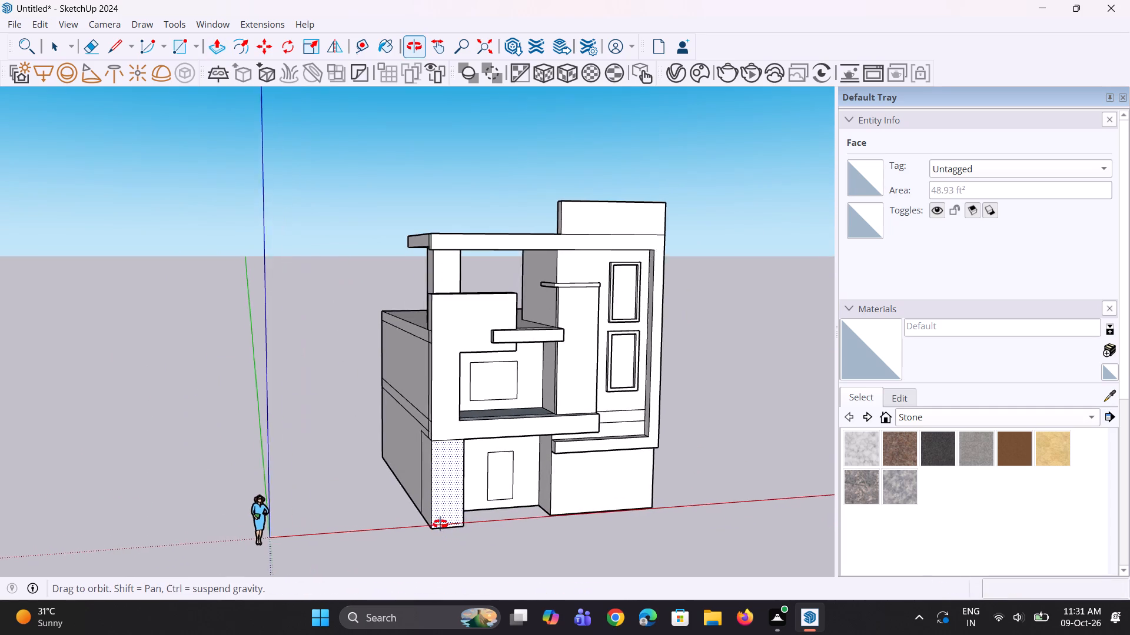
pyautogui.moveTo(440, 524); pyautogui.dragTo(427, 529, button='middle')
pyautogui.press('space')
pyautogui.press('space')
pyautogui.moveTo(471, 522); pyautogui.dragTo(347, 537, button='middle')
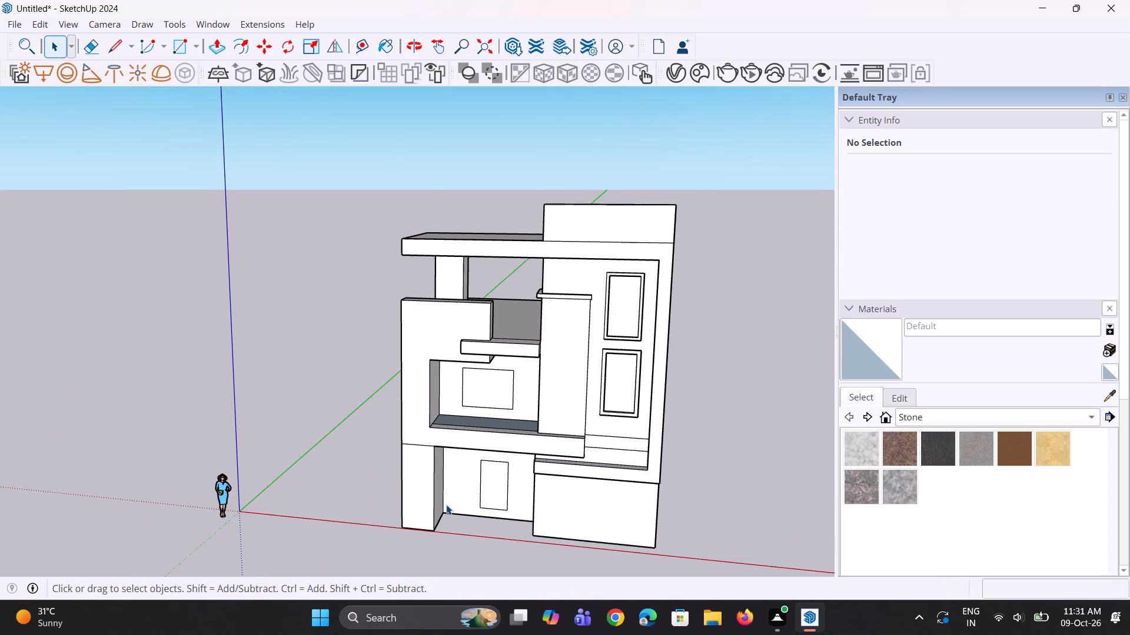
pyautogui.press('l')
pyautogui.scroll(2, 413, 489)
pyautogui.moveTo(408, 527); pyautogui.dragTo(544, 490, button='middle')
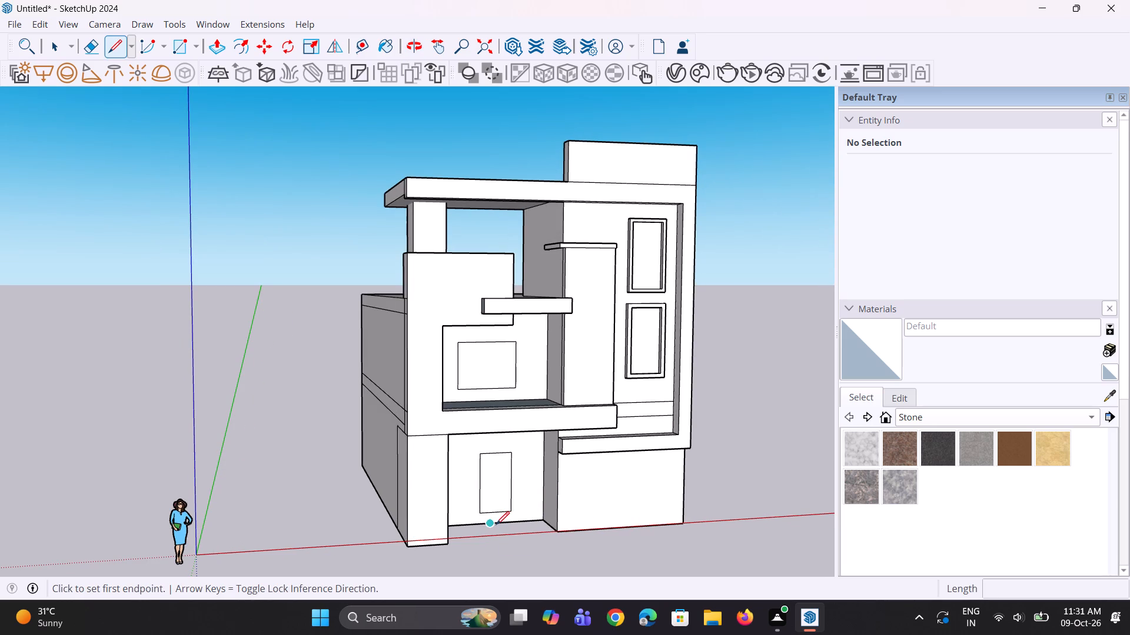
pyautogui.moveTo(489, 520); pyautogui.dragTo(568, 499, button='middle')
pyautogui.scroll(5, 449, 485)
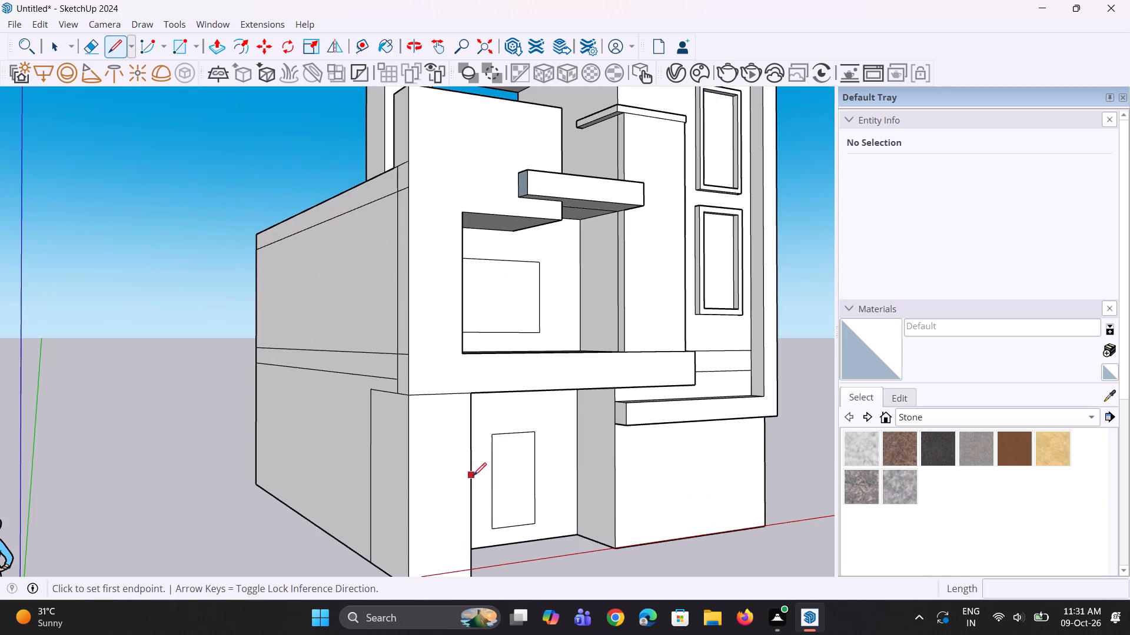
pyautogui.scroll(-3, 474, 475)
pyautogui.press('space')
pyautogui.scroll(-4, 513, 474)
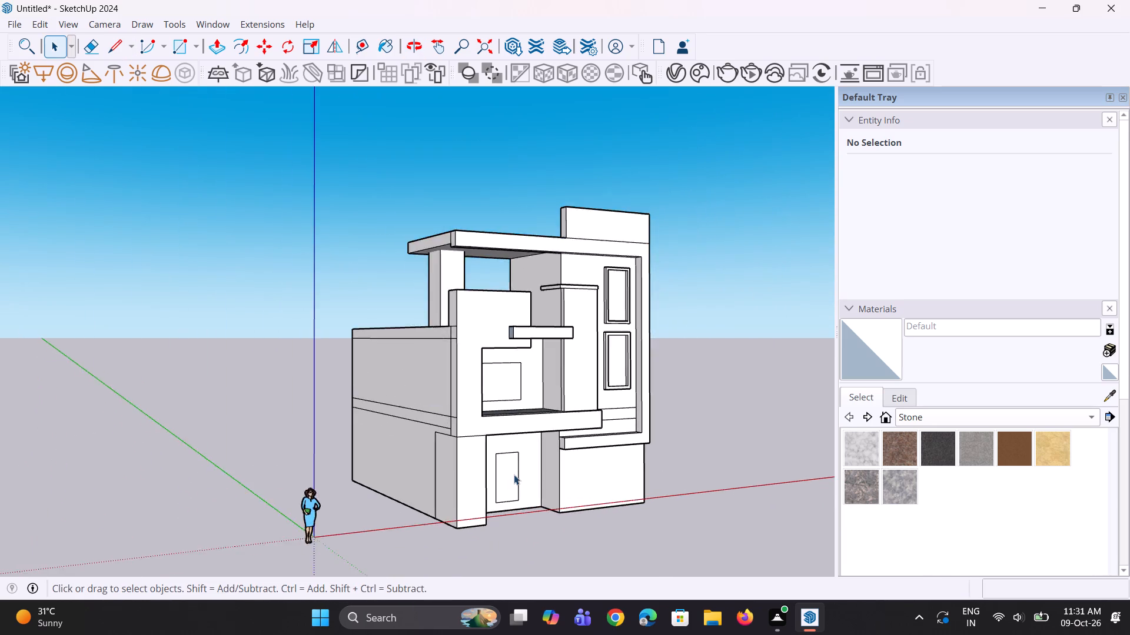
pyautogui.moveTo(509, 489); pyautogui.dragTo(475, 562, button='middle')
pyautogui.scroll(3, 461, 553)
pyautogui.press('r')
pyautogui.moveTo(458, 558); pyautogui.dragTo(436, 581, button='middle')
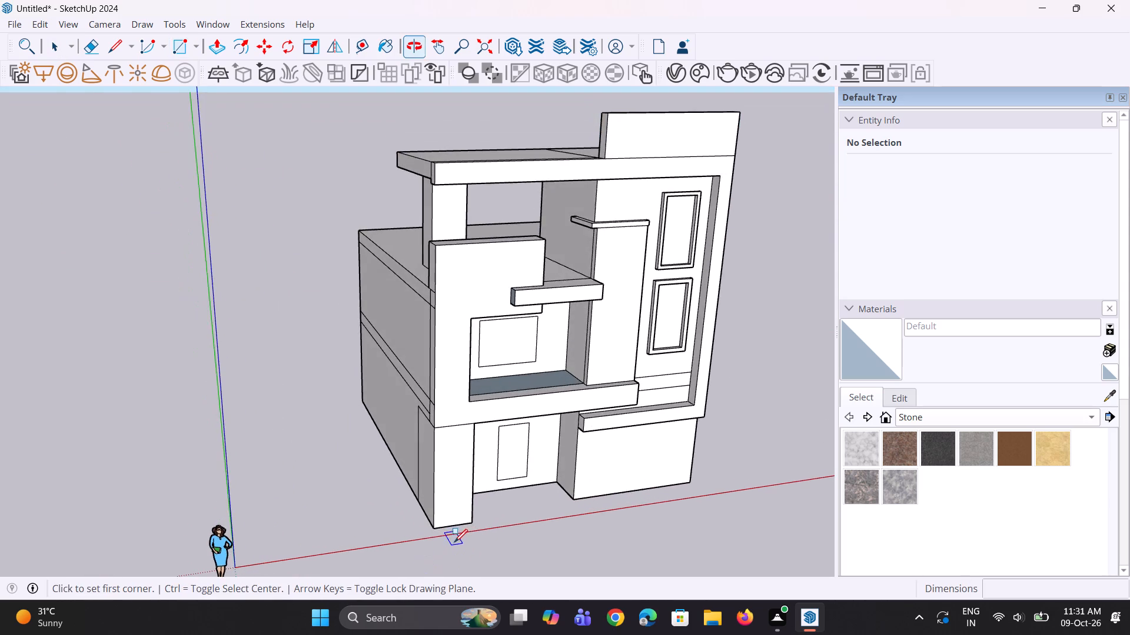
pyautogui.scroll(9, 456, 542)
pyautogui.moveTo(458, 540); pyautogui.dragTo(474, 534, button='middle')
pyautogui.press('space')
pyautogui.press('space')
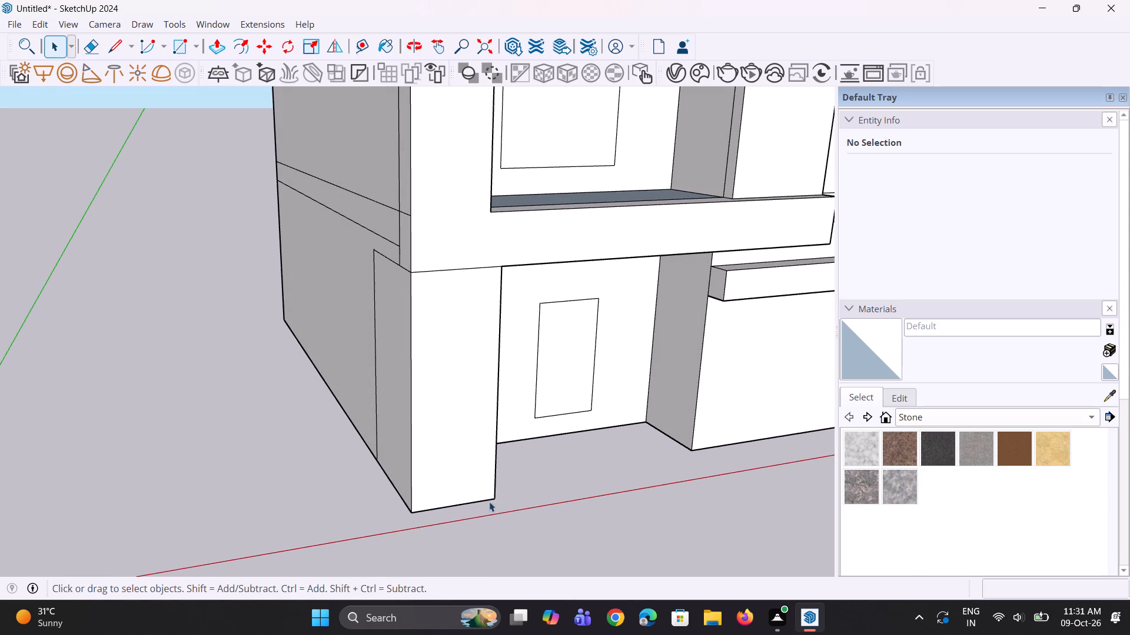
# Outline a narrow strip at the foot of the entrance pillar's inner edge with lines, about 1' 4" wide and 6' 9" tall.
pyautogui.press('l')
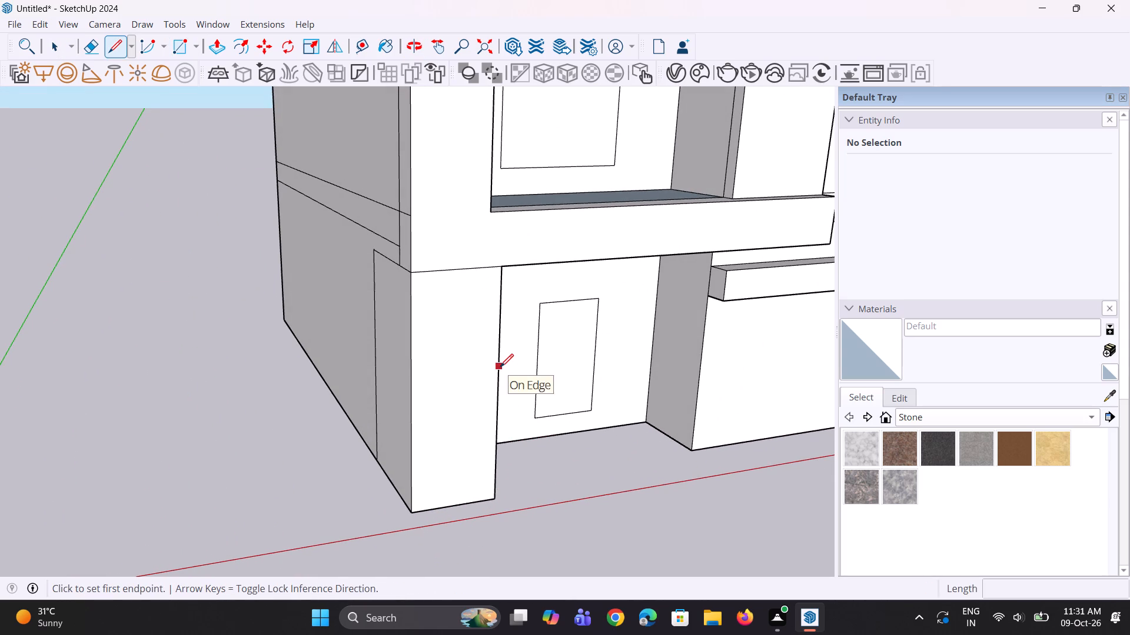
pyautogui.click(500, 367)
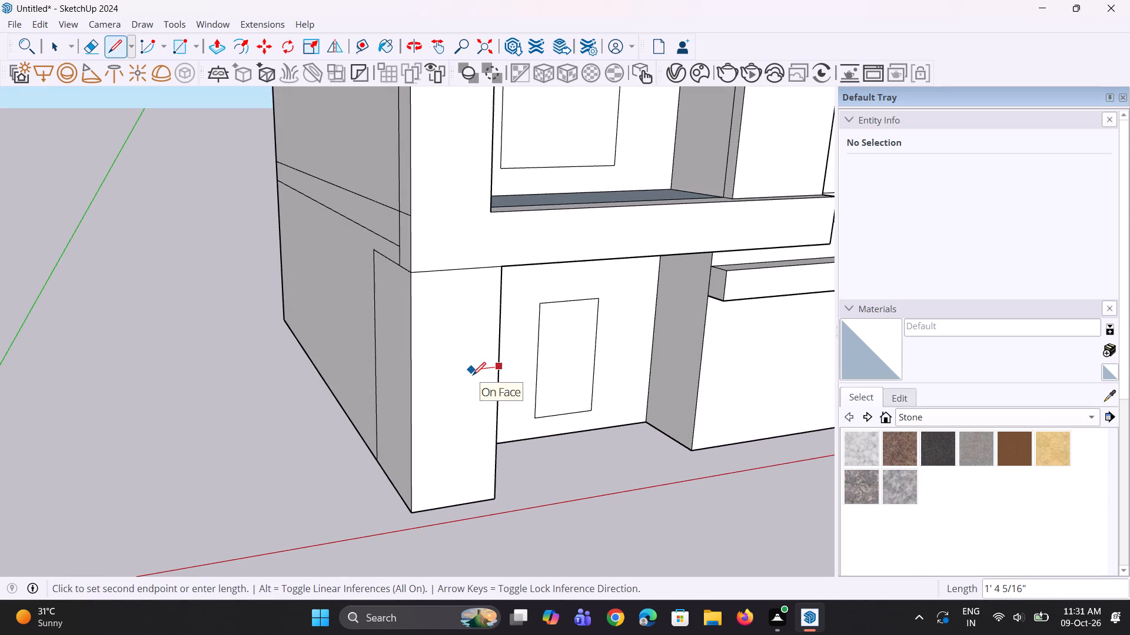
pyautogui.click(472, 375)
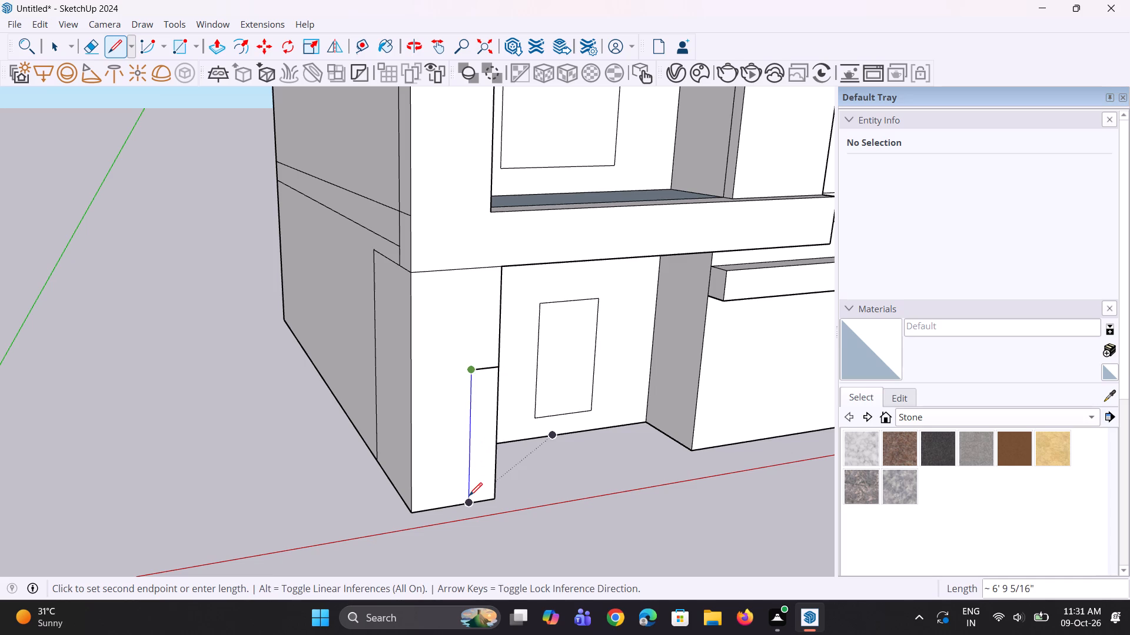
pyautogui.click(469, 496)
pyautogui.moveTo(481, 500); pyautogui.dragTo(425, 510, button='middle')
pyautogui.press('space')
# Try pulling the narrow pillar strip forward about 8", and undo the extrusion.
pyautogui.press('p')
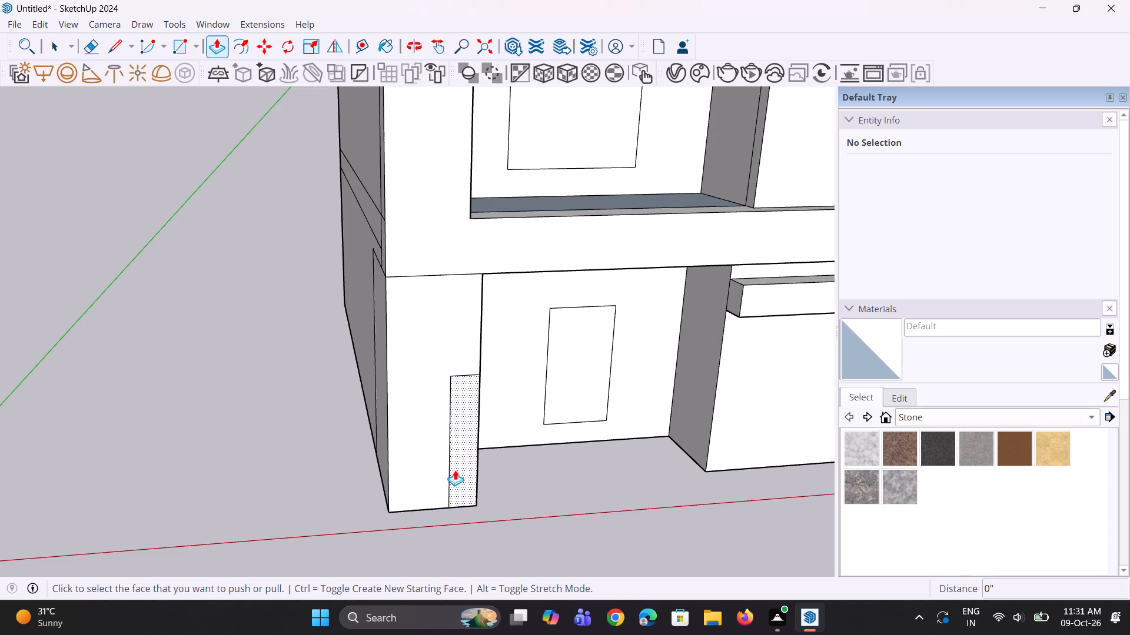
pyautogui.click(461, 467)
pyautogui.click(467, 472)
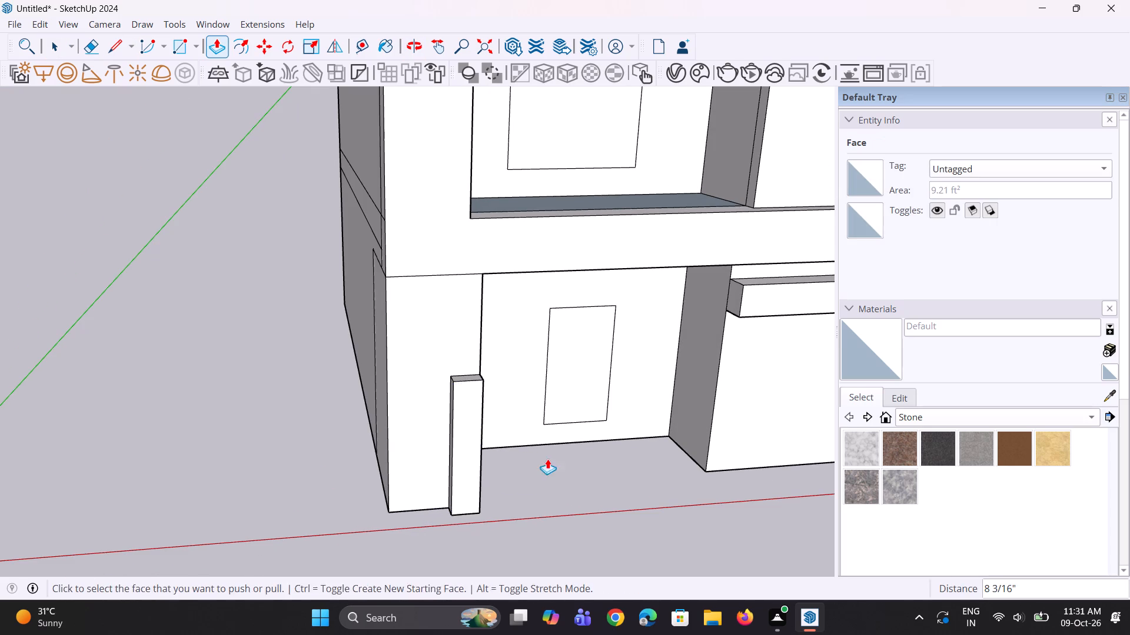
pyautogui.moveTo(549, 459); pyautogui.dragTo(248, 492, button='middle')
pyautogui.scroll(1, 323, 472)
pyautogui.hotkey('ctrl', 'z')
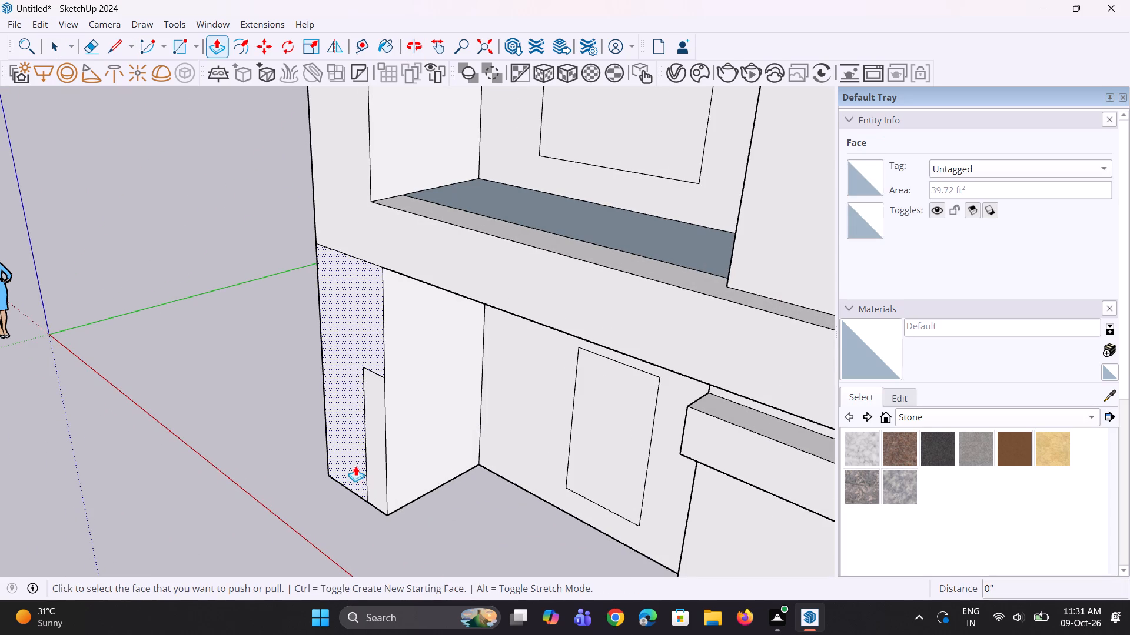
# Pull the narrow pillar strip forward about 6" with Push/Pull.
pyautogui.click(374, 458)
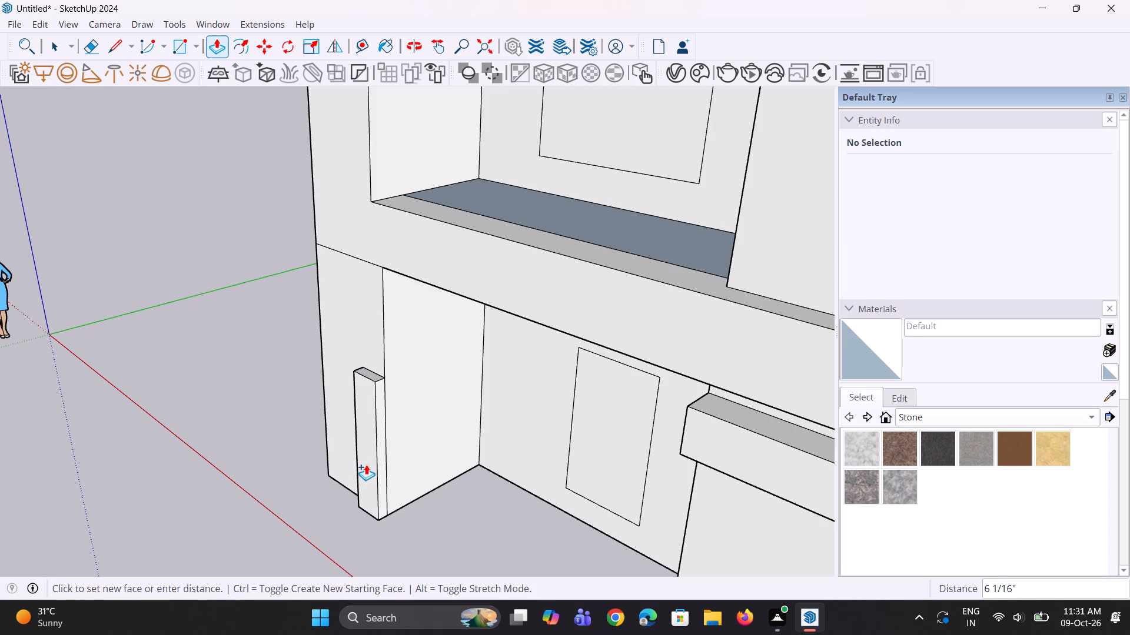
pyautogui.click(366, 464)
# Extend the strip's inner side face about 12' 7" across the entrance opening to form a low front wall.
pyautogui.click(385, 475)
pyautogui.scroll(-1, 395, 487)
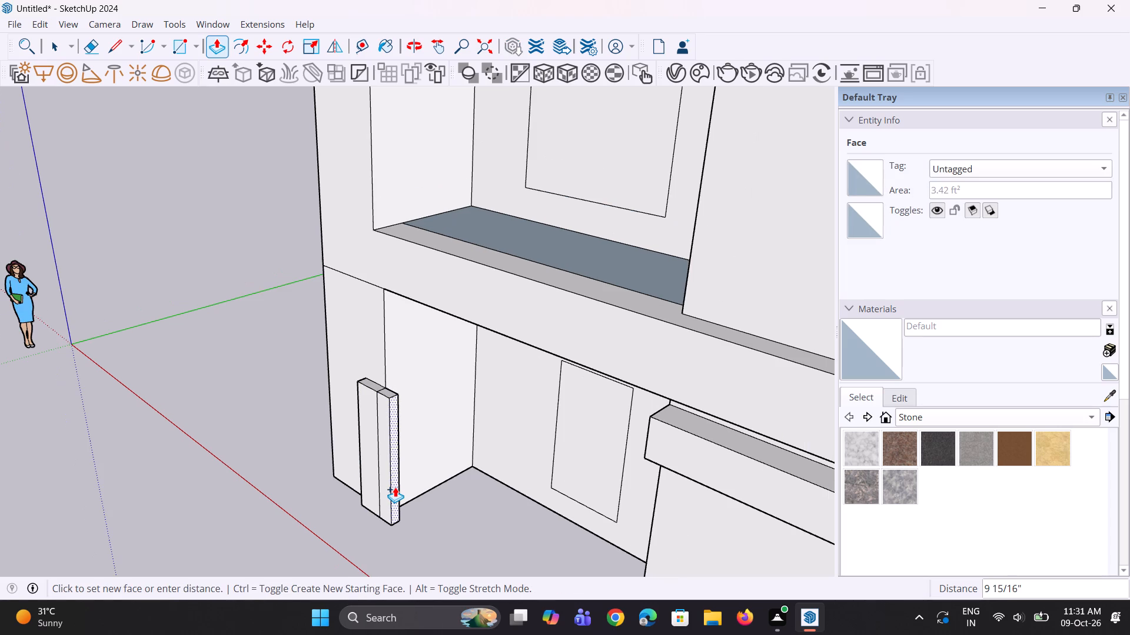
pyautogui.scroll(-7, 410, 502)
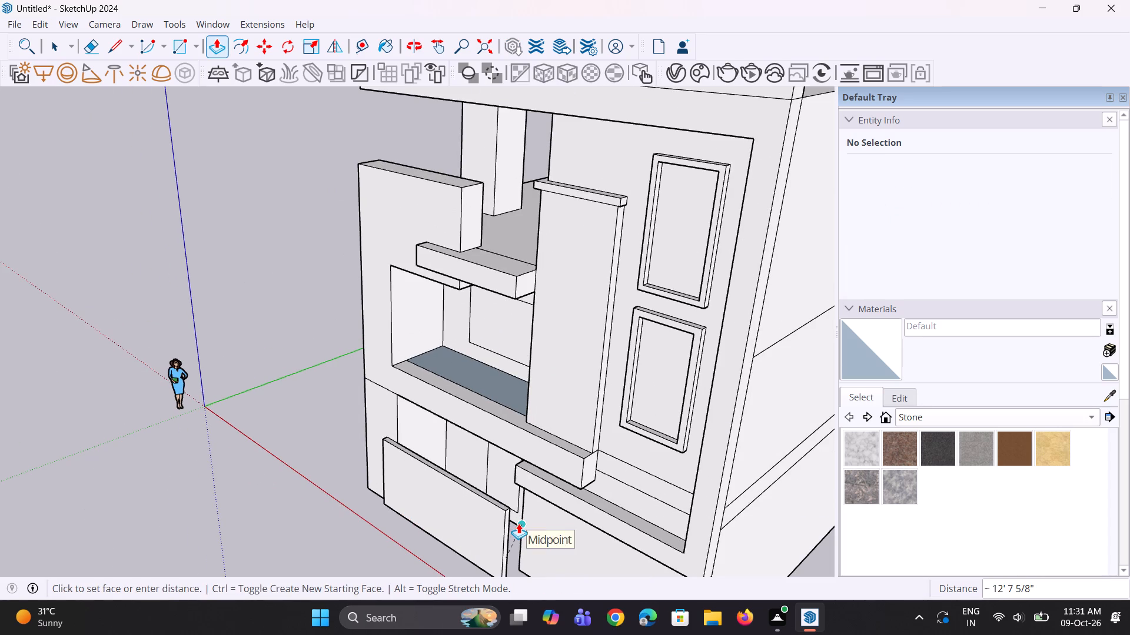
pyautogui.click(519, 523)
# Pull the low entrance wall's front face forward 10 3/8" to thicken it.
pyautogui.moveTo(539, 524); pyautogui.dragTo(708, 440, button='middle')
pyautogui.moveTo(320, 569); pyautogui.dragTo(577, 526, button='middle')
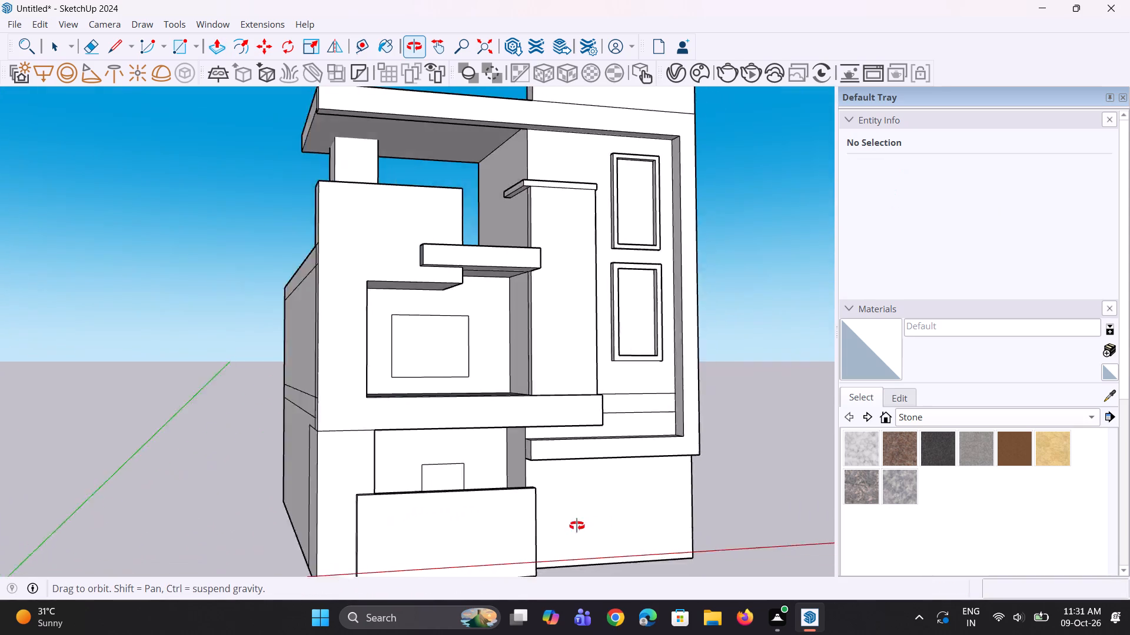
pyautogui.moveTo(577, 526); pyautogui.dragTo(642, 523, button='middle')
pyautogui.click(404, 524)
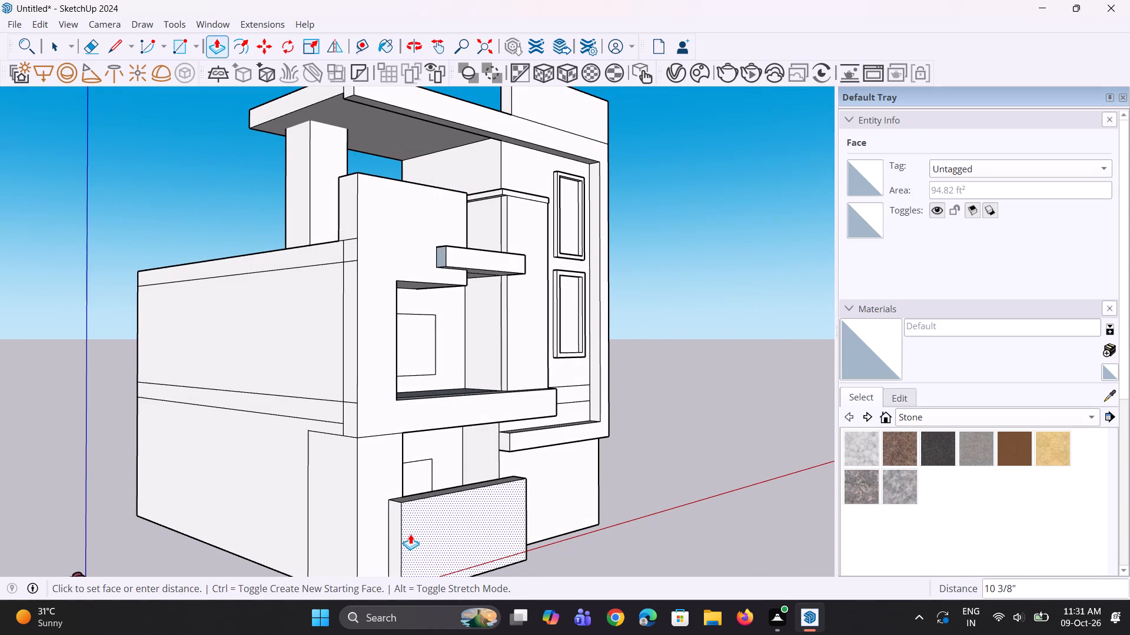
pyautogui.click(410, 534)
# Examine the new low entrance wall against the whole facade from the front, both sides and low angles.
pyautogui.moveTo(508, 512); pyautogui.dragTo(296, 502, button='middle')
pyautogui.scroll(-5, 416, 502)
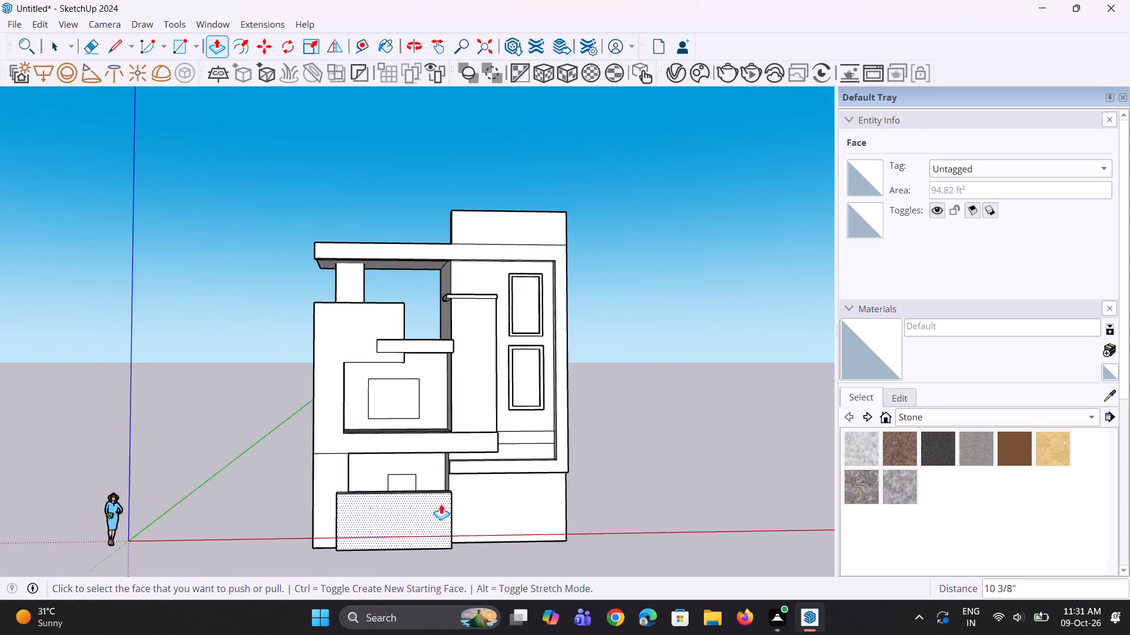
pyautogui.moveTo(441, 504); pyautogui.dragTo(322, 504, button='middle')
pyautogui.scroll(-4, 390, 504)
pyautogui.moveTo(406, 512); pyautogui.dragTo(411, 535, button='middle')
pyautogui.scroll(2, 462, 536)
pyautogui.moveTo(463, 536); pyautogui.dragTo(482, 529, button='middle')
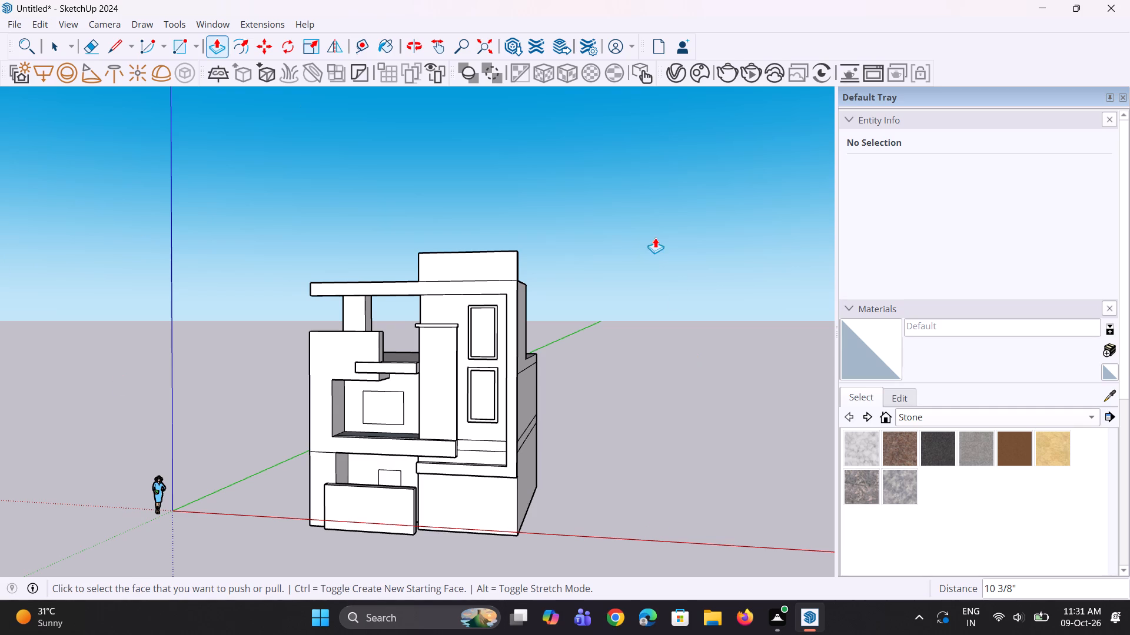
pyautogui.scroll(-3, 641, 302)
pyautogui.moveTo(554, 455); pyautogui.dragTo(555, 385, button='middle')
pyautogui.scroll(5, 488, 453)
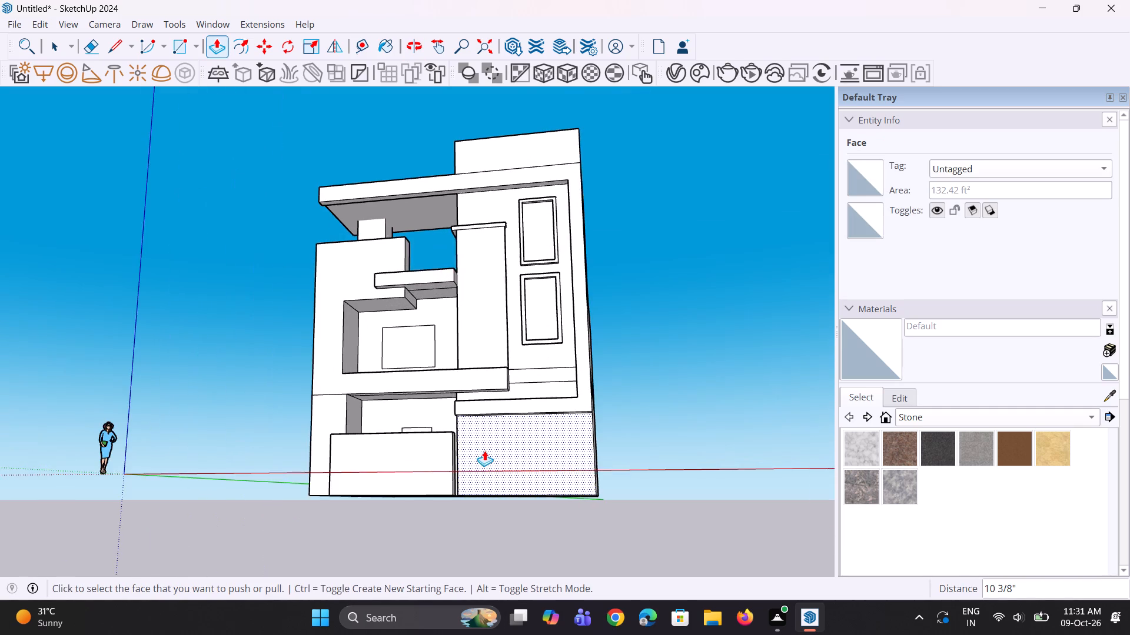
pyautogui.moveTo(484, 450); pyautogui.dragTo(485, 459, button='middle')
pyautogui.scroll(2, 416, 442)
pyautogui.moveTo(425, 446); pyautogui.dragTo(426, 466, button='middle')
pyautogui.scroll(1, 480, 457)
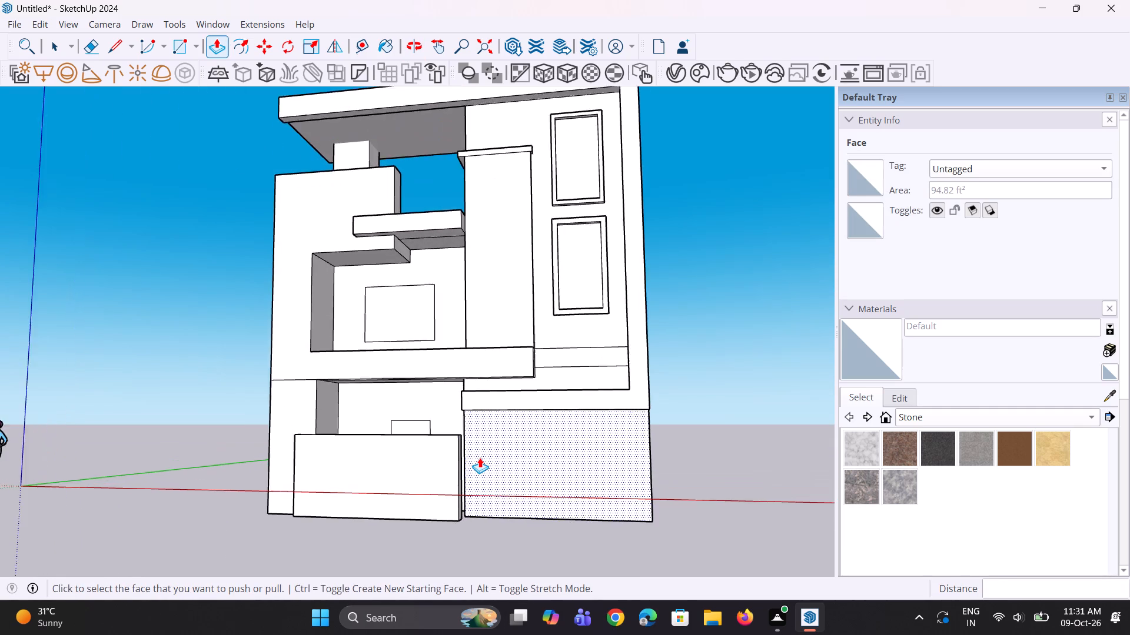
pyautogui.scroll(-4, 480, 457)
pyautogui.moveTo(483, 460); pyautogui.dragTo(483, 474, button='middle')
pyautogui.press('space')
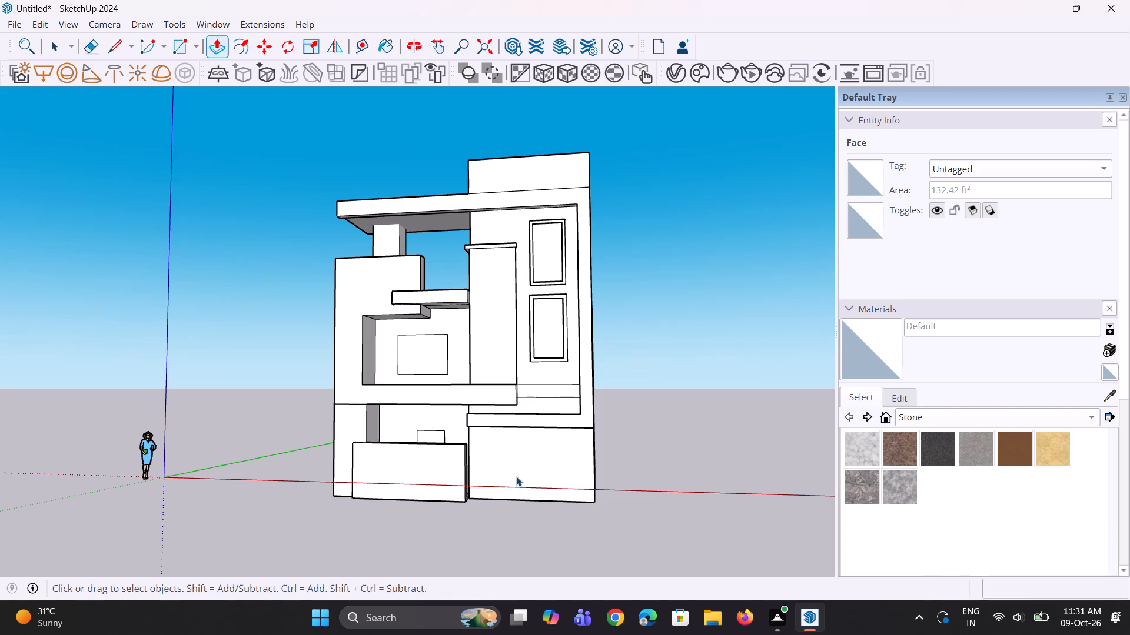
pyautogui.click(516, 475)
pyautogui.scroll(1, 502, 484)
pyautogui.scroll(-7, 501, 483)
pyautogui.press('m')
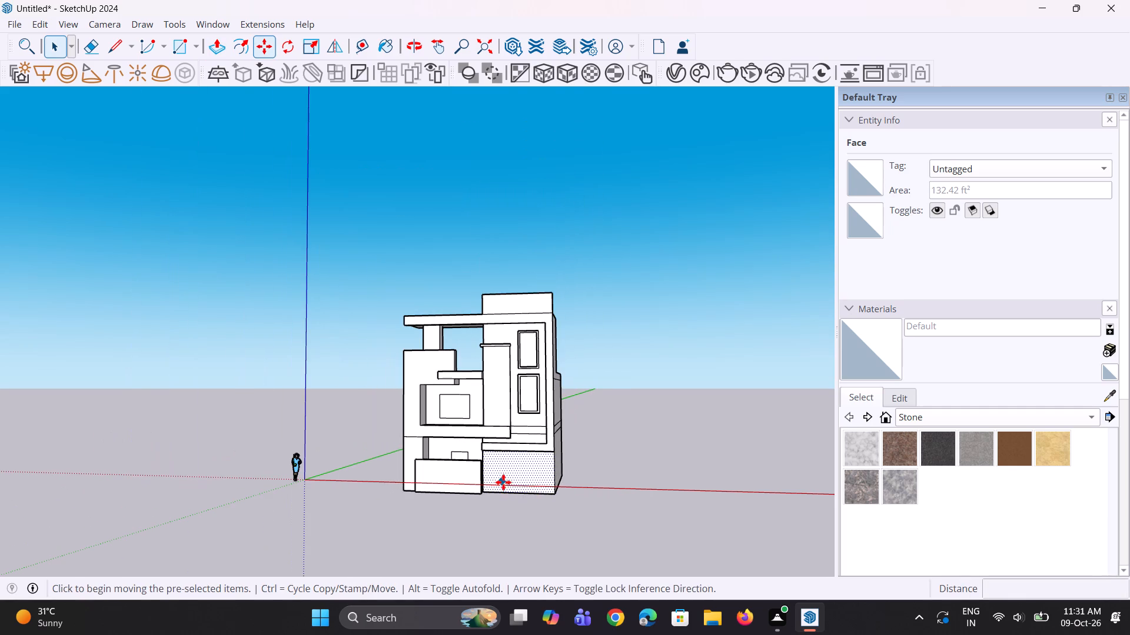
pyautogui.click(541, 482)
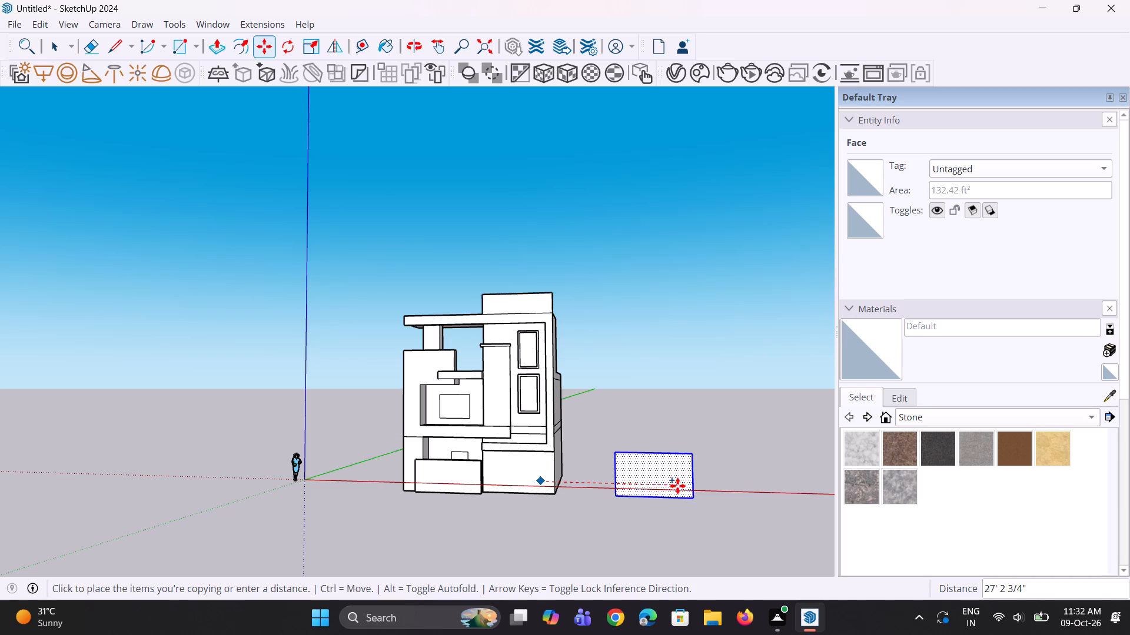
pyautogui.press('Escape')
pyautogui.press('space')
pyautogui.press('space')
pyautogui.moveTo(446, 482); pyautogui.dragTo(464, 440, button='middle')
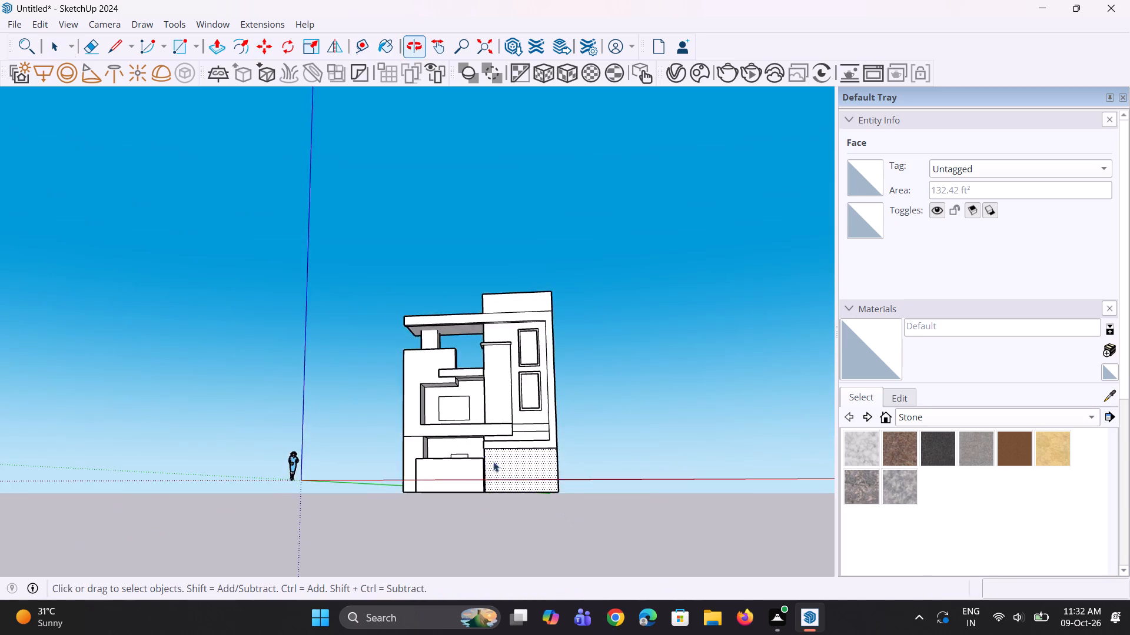
# Copy the ground-floor panel's vertical edge beside the low entrance wall about 1' inward to divide off a narrow strip.
pyautogui.scroll(3, 517, 480)
pyautogui.moveTo(517, 480); pyautogui.dragTo(483, 511, button='middle')
pyautogui.scroll(4, 483, 509)
pyautogui.moveTo(483, 496); pyautogui.dragTo(514, 495, button='middle')
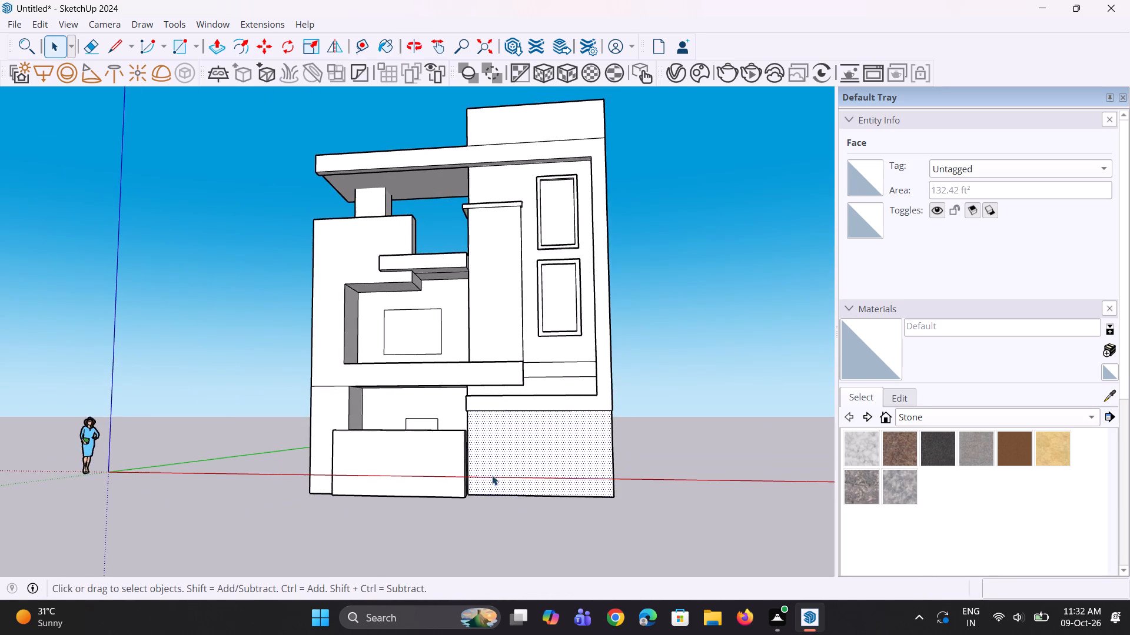
pyautogui.scroll(5, 489, 470)
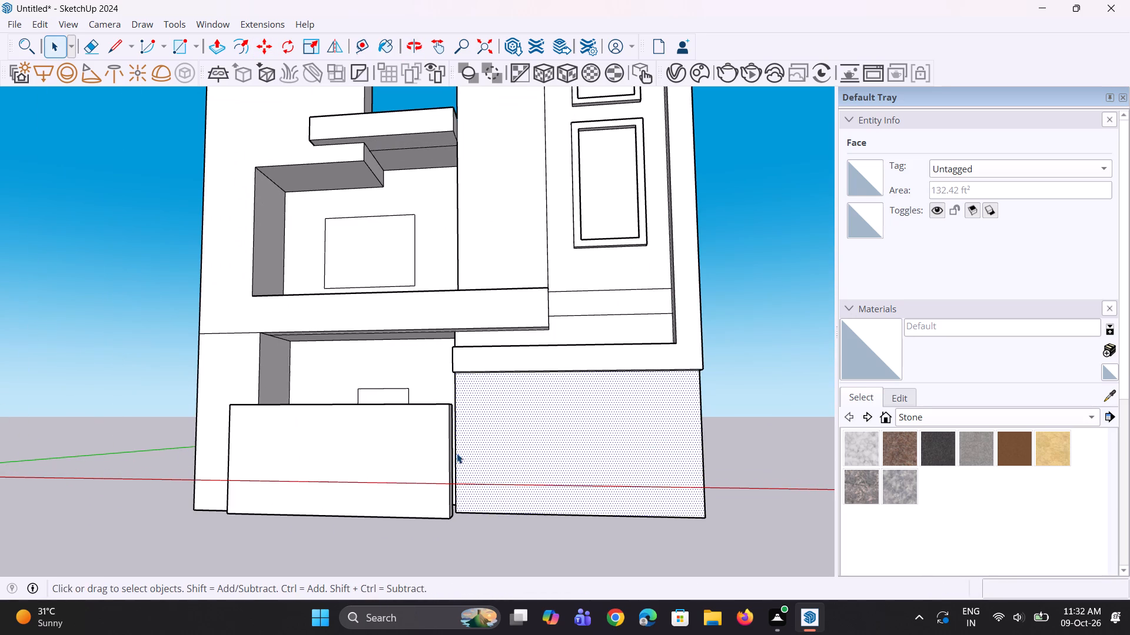
pyautogui.click(457, 453)
pyautogui.press('m')
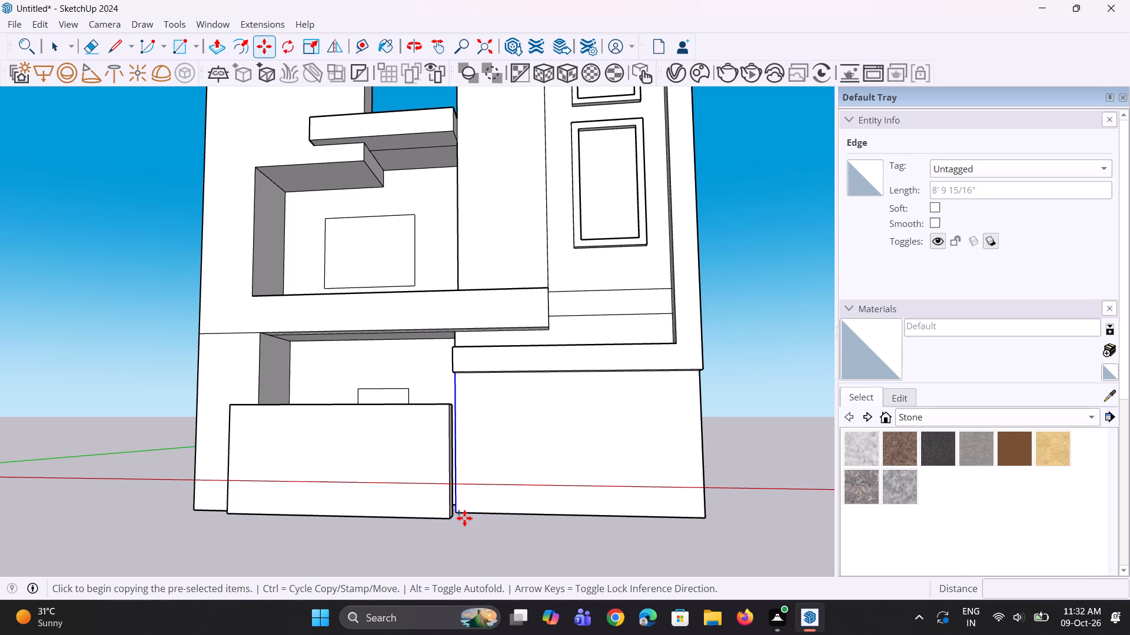
pyautogui.click(457, 515)
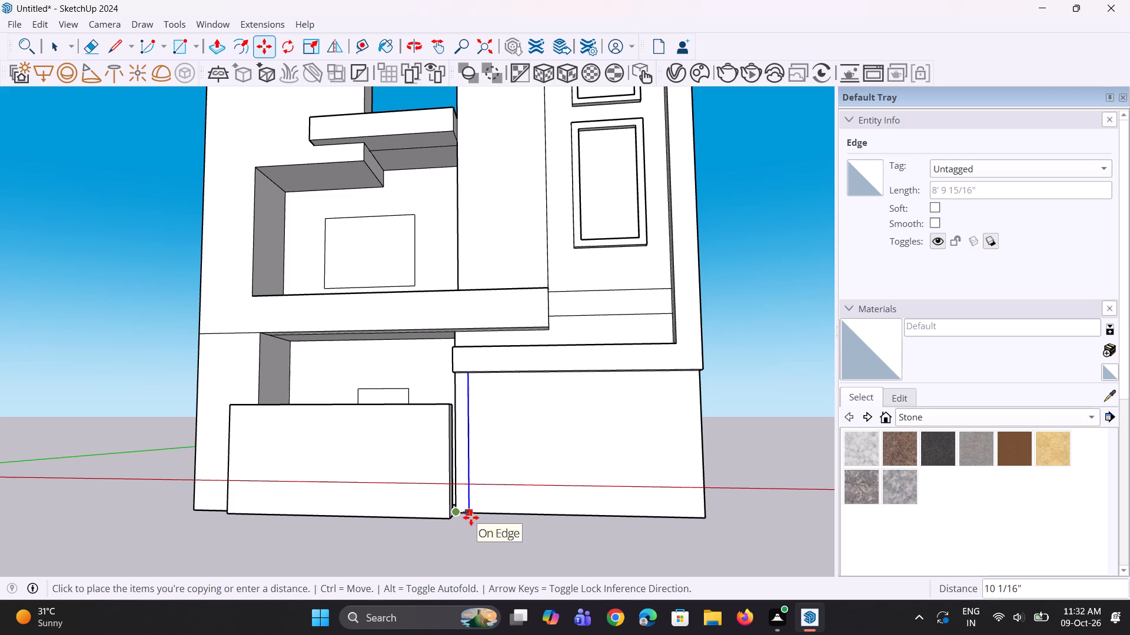
pyautogui.click(471, 518)
pyautogui.press('space')
pyautogui.press('space')
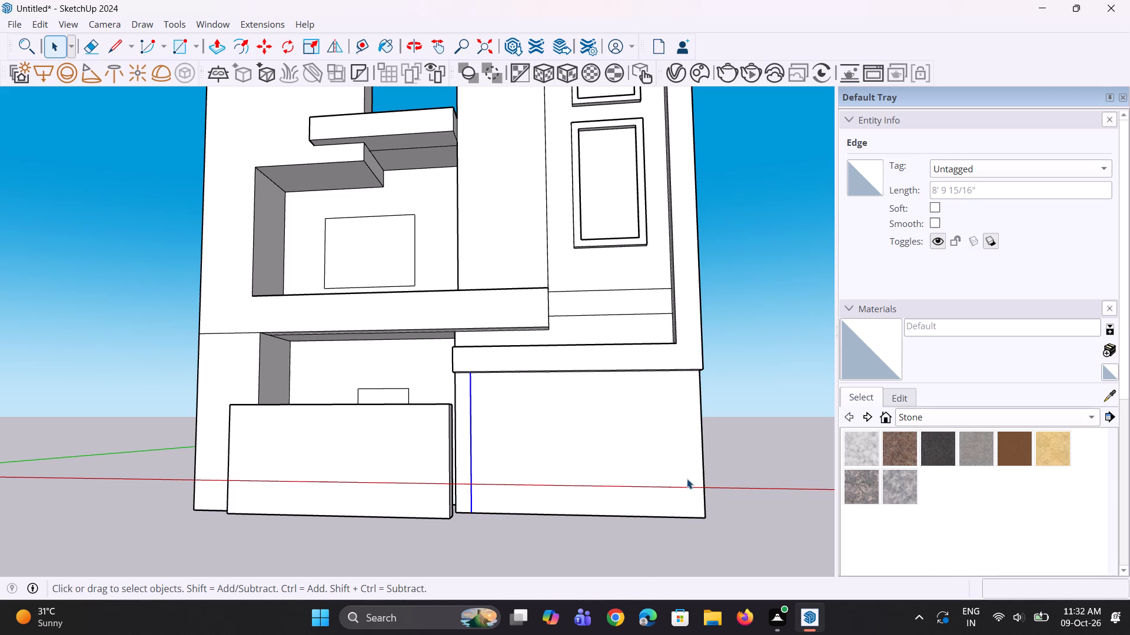
# Copy the ground-floor panel's outer vertical edge 11 1/2" inward to divide off a strip at the building's corner.
pyautogui.click(702, 475)
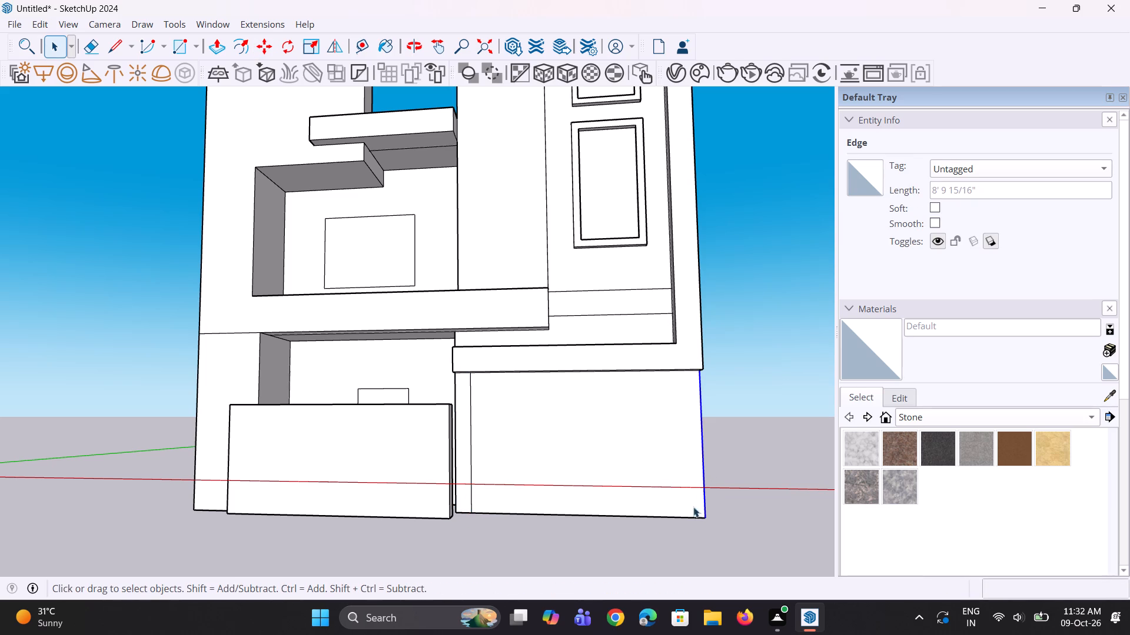
pyautogui.press('m')
pyautogui.click(706, 519)
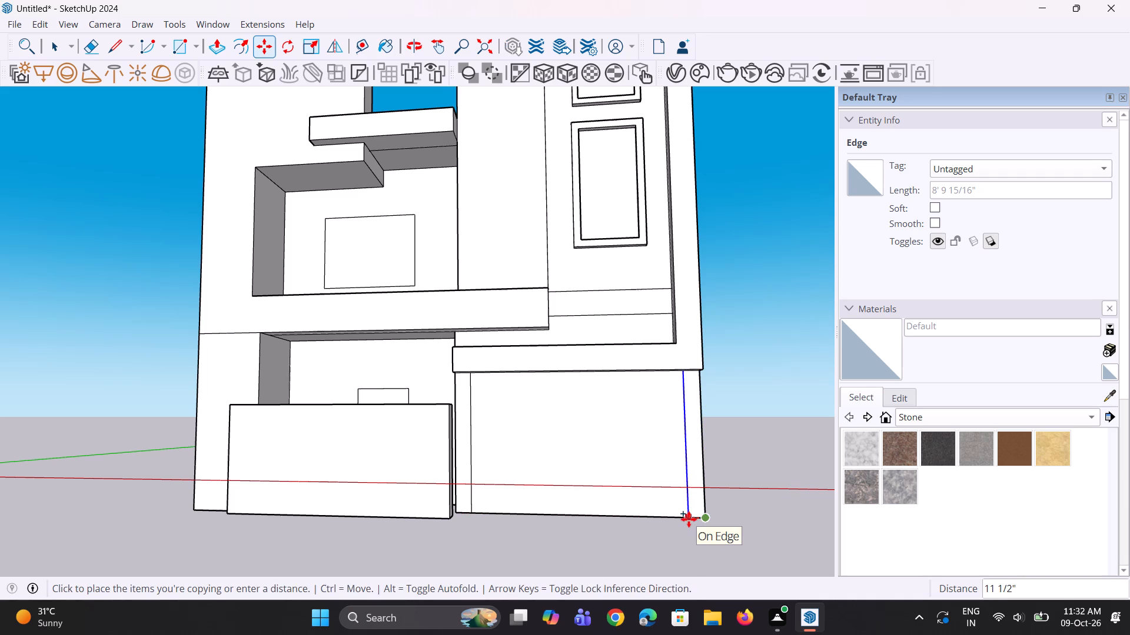
pyautogui.click(689, 519)
pyautogui.press('space')
pyautogui.press('space')
pyautogui.click(726, 504)
# Copy the ground-floor panel's top edge between the two strips 10 7/8" downward to divide off a head strip.
pyautogui.moveTo(639, 503); pyautogui.dragTo(634, 542, button='middle')
pyautogui.scroll(-3, 518, 476)
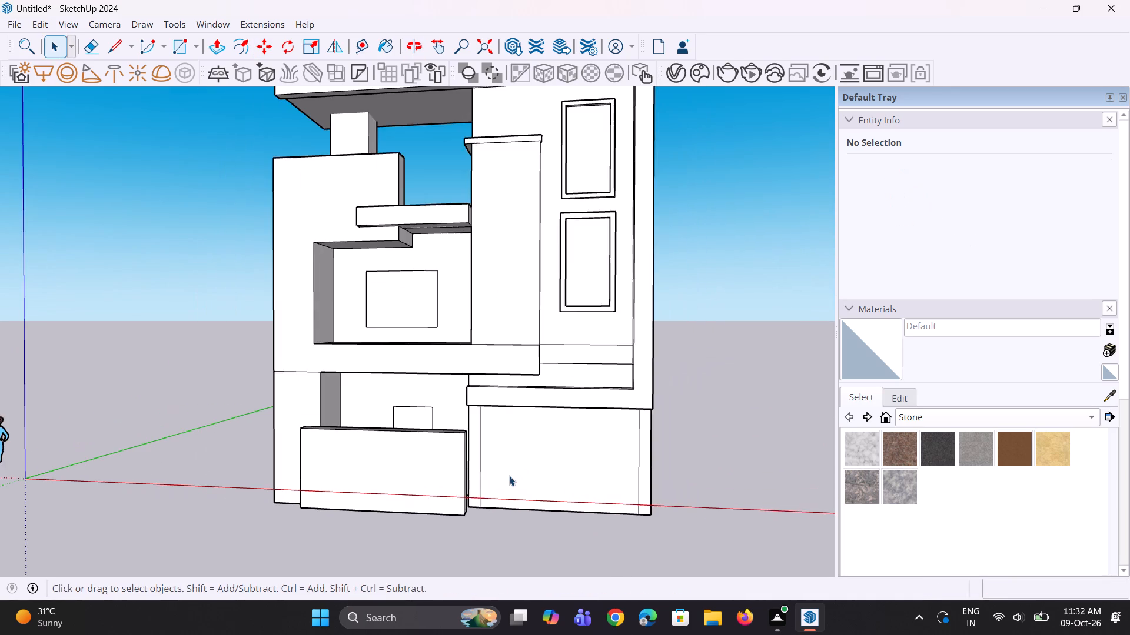
pyautogui.moveTo(503, 479); pyautogui.dragTo(490, 506, button='middle')
pyautogui.scroll(2, 466, 460)
pyautogui.moveTo(466, 459); pyautogui.dragTo(471, 414, button='middle')
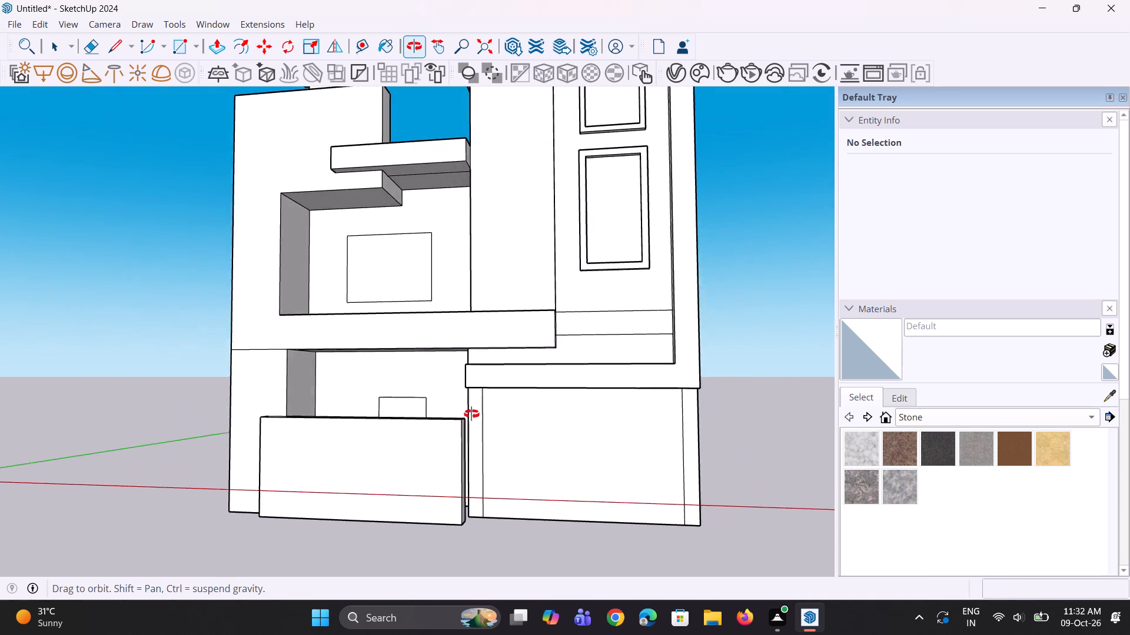
pyautogui.moveTo(471, 414); pyautogui.dragTo(510, 372, button='middle')
pyautogui.scroll(4, 501, 402)
pyautogui.moveTo(497, 386); pyautogui.dragTo(498, 353, button='middle')
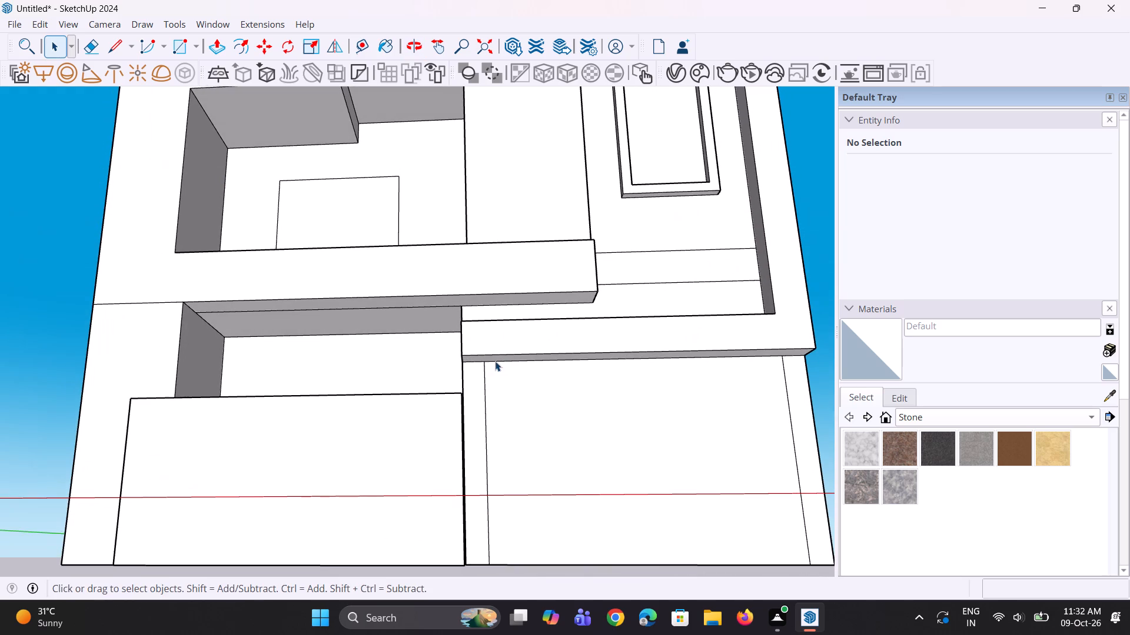
pyautogui.moveTo(488, 367); pyautogui.dragTo(491, 400, button='middle')
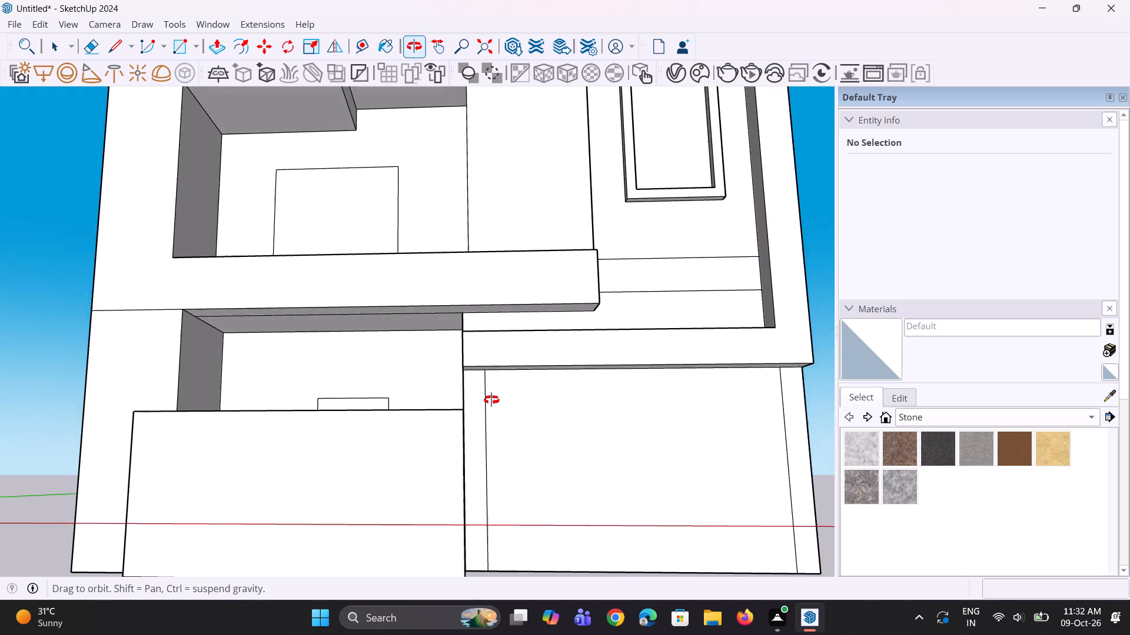
pyautogui.moveTo(491, 400); pyautogui.dragTo(486, 432, button='middle')
pyautogui.moveTo(486, 432); pyautogui.dragTo(493, 403, button='middle')
pyautogui.moveTo(493, 405); pyautogui.dragTo(517, 363)
pyautogui.scroll(3, 510, 395)
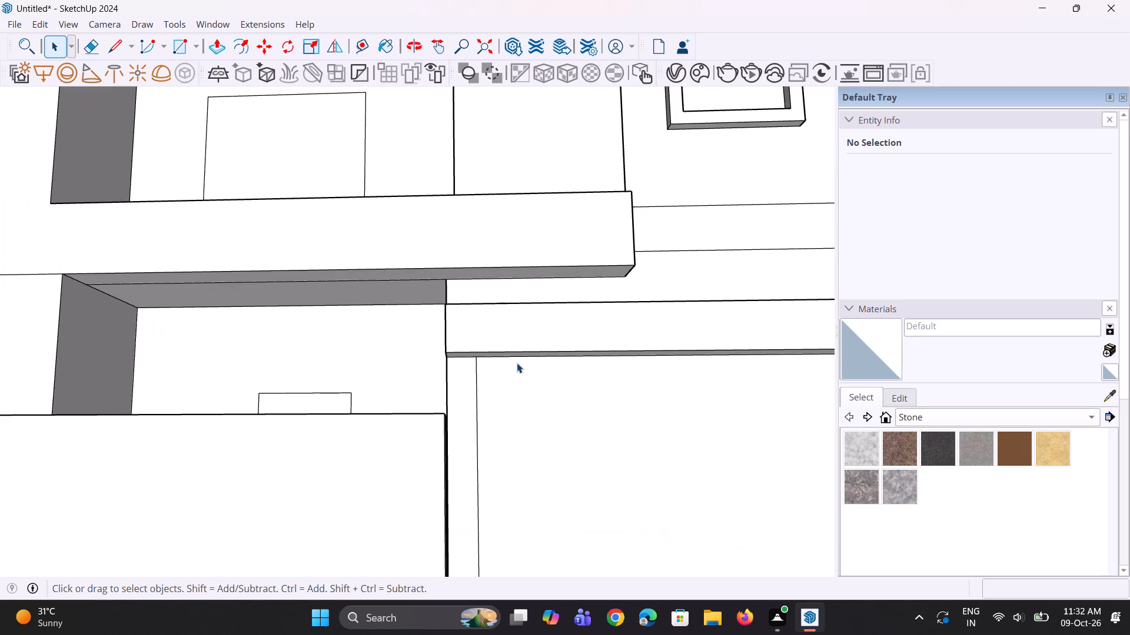
pyautogui.moveTo(517, 363); pyautogui.dragTo(519, 358)
pyautogui.click(520, 356)
pyautogui.press('m')
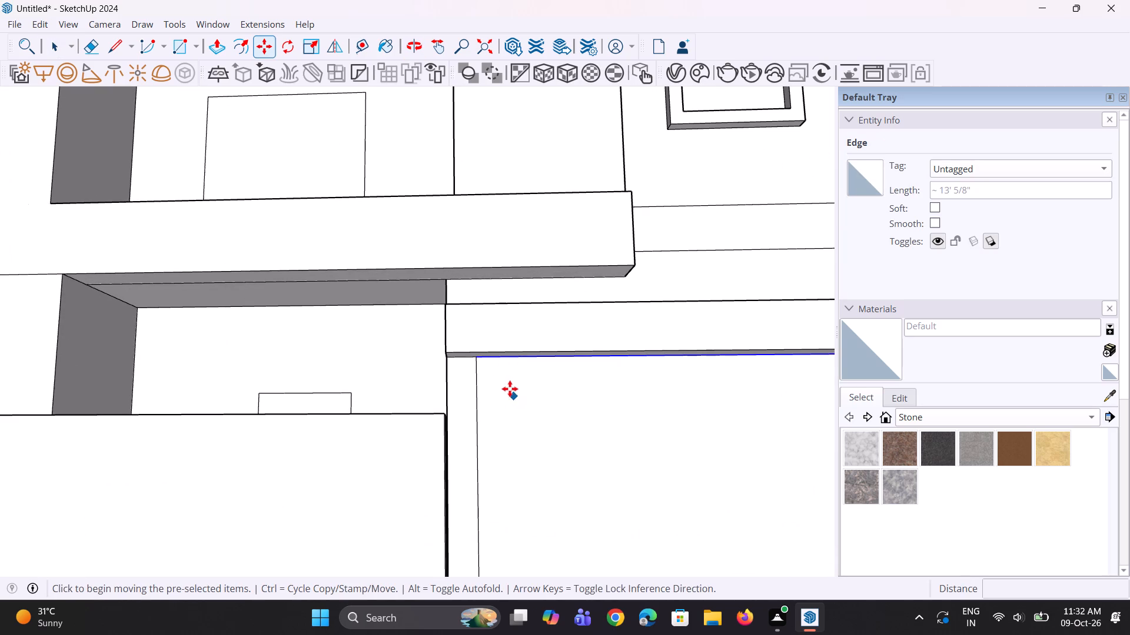
pyautogui.click(476, 359)
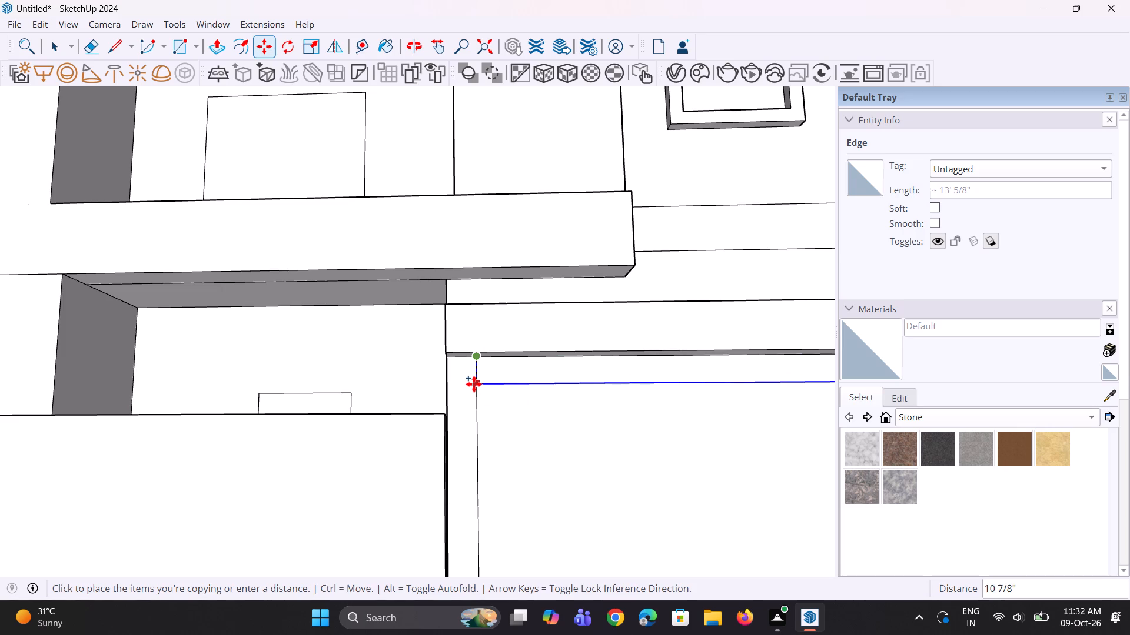
pyautogui.click(474, 384)
pyautogui.scroll(-5, 519, 414)
pyautogui.moveTo(516, 426); pyautogui.dragTo(518, 470, button='middle')
pyautogui.press('space')
pyautogui.press('space')
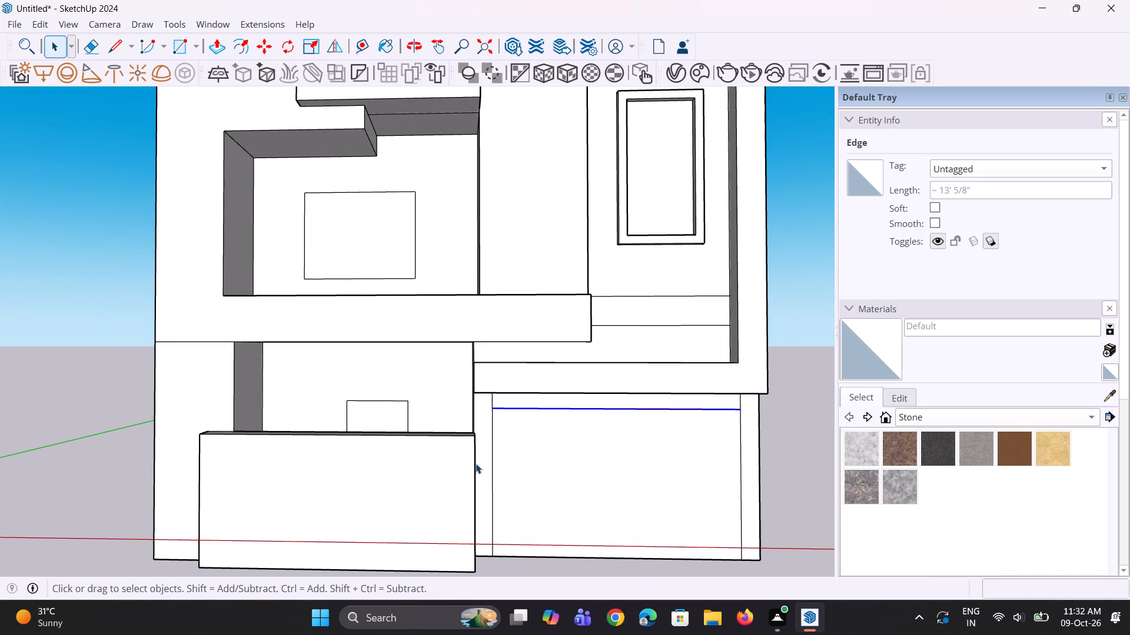
# Pull the vertical strip beside the low entrance wall forward 2' 11 11/16" with Push/Pull.
pyautogui.click(474, 462)
pyautogui.click(479, 466)
pyautogui.moveTo(513, 482); pyautogui.dragTo(474, 503, button='middle')
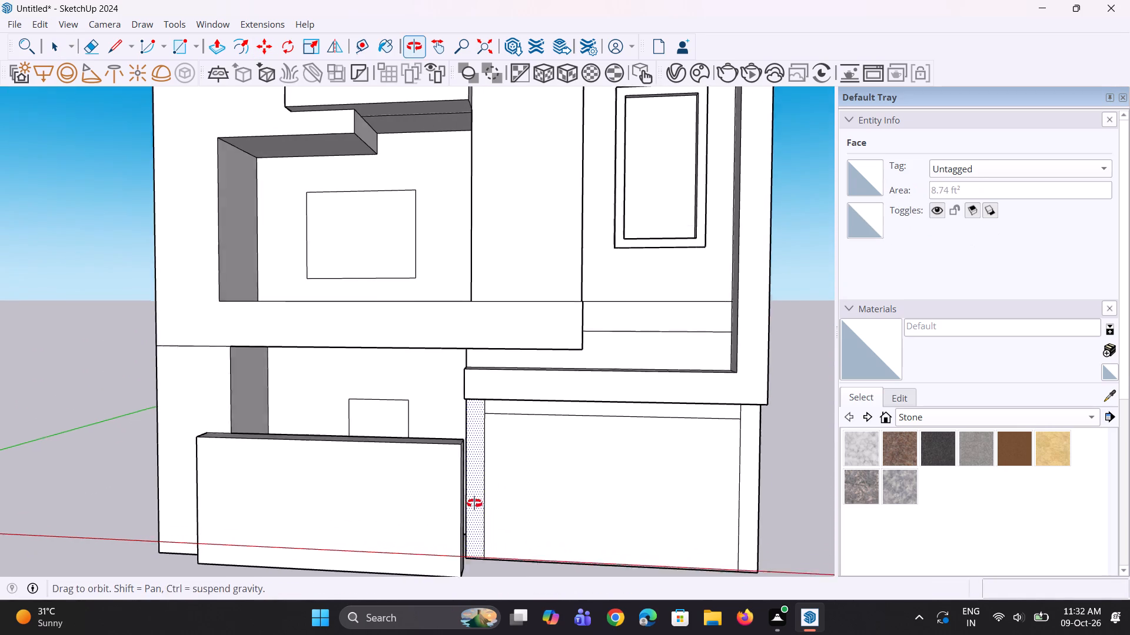
pyautogui.moveTo(474, 503); pyautogui.dragTo(470, 506, button='middle')
pyautogui.press('p')
pyautogui.click(474, 494)
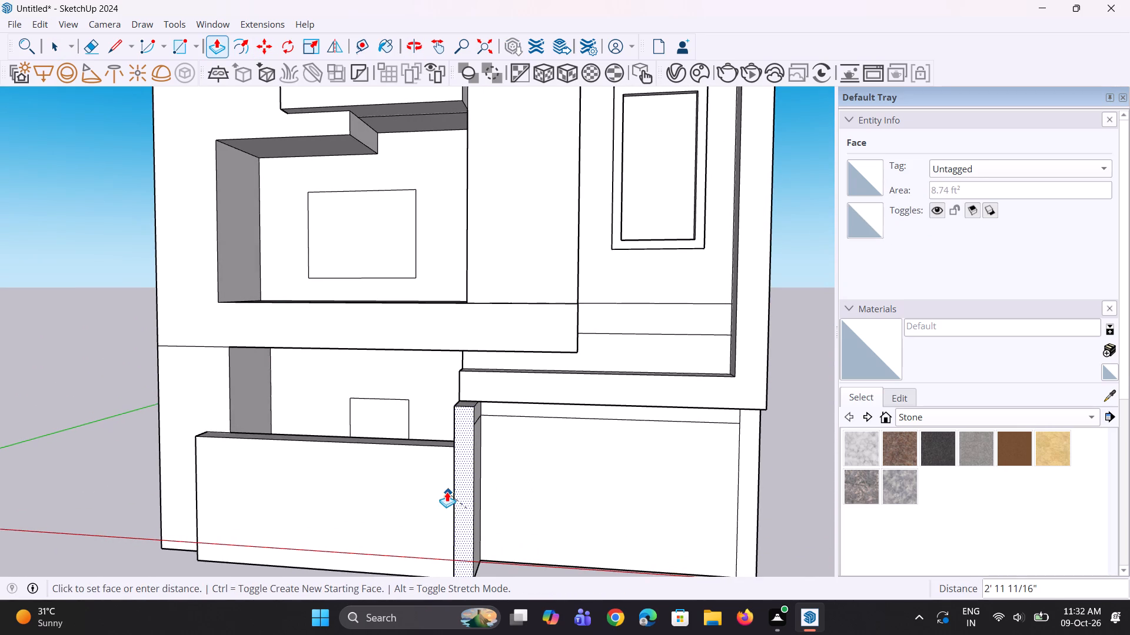
pyautogui.click(446, 492)
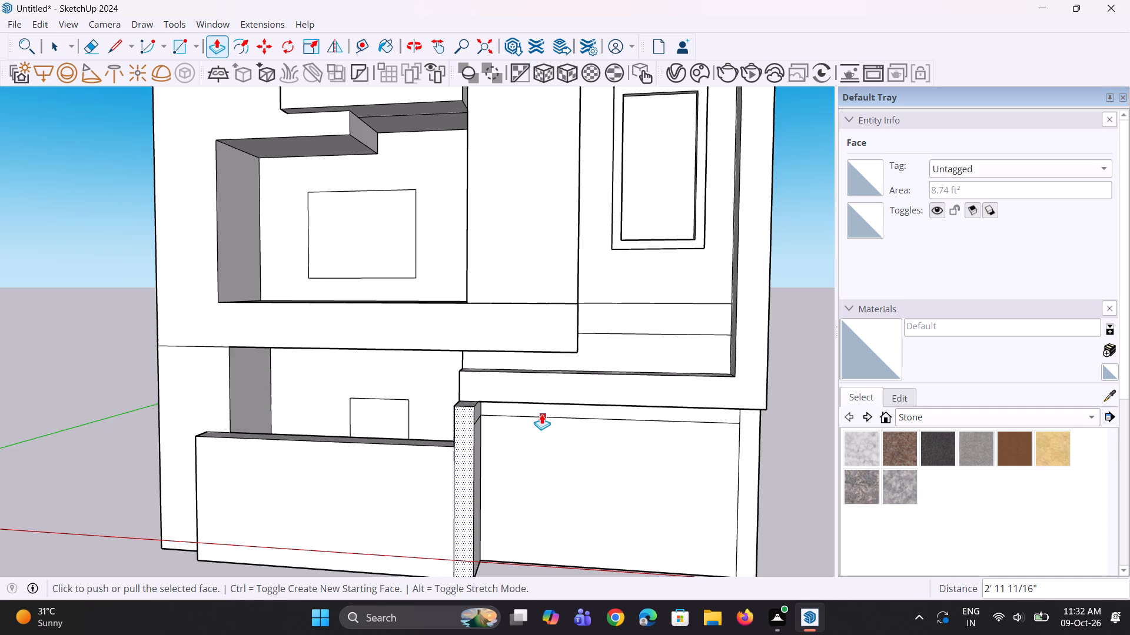
# Pull the horizontal head strip forward 2' 11 11/16", flush with the front of the side strip.
pyautogui.moveTo(544, 414); pyautogui.dragTo(550, 383, button='middle')
pyautogui.press('space')
pyautogui.click(556, 406)
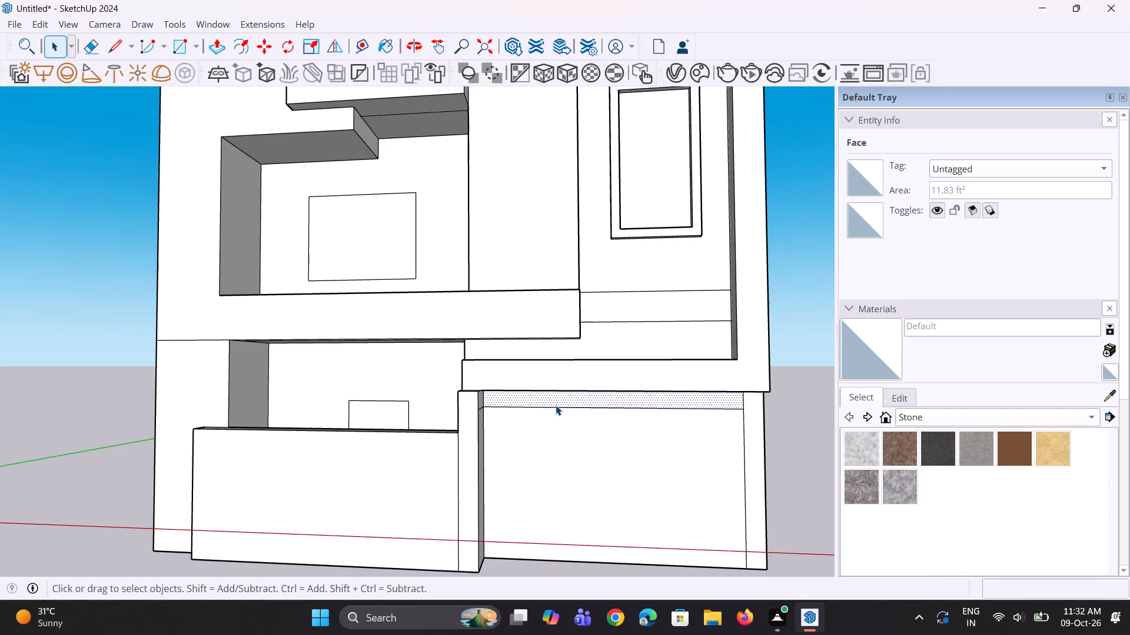
pyautogui.press('p')
pyautogui.click(556, 405)
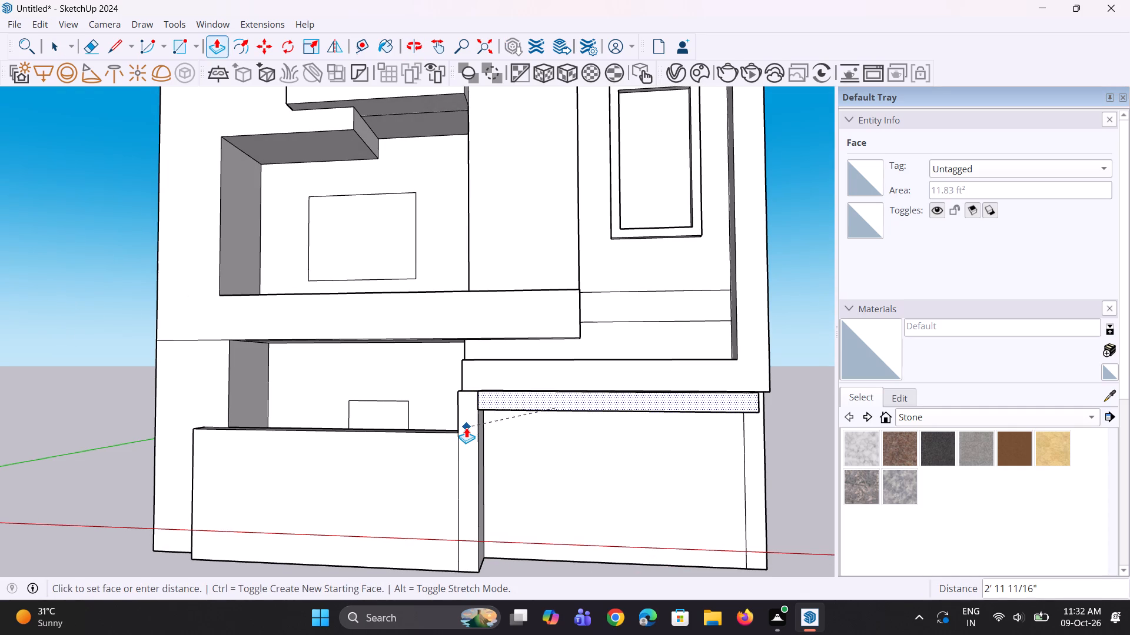
pyautogui.click(466, 427)
# Pull the outer corner strip forward by the same 2' 11 11/16" to complete the projecting frame around the ground-floor panel.
pyautogui.scroll(-3, 508, 428)
pyautogui.moveTo(444, 429); pyautogui.dragTo(335, 437, button='middle')
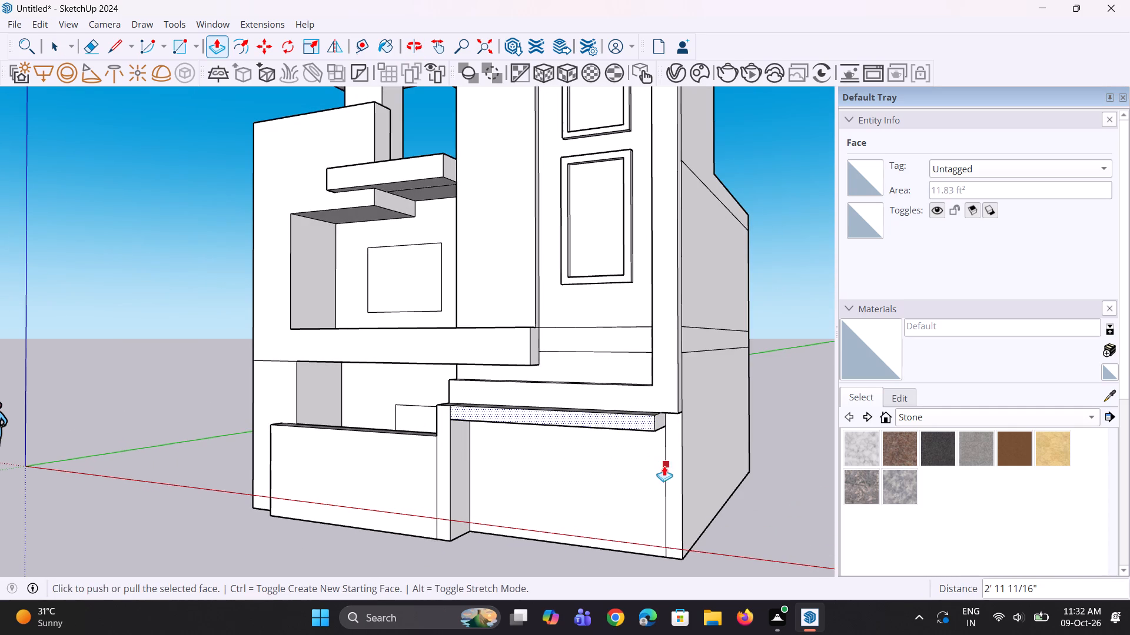
pyautogui.press('space')
pyautogui.click(672, 466)
pyautogui.scroll(1, 670, 473)
pyautogui.press('p')
pyautogui.doubleClick(670, 473)
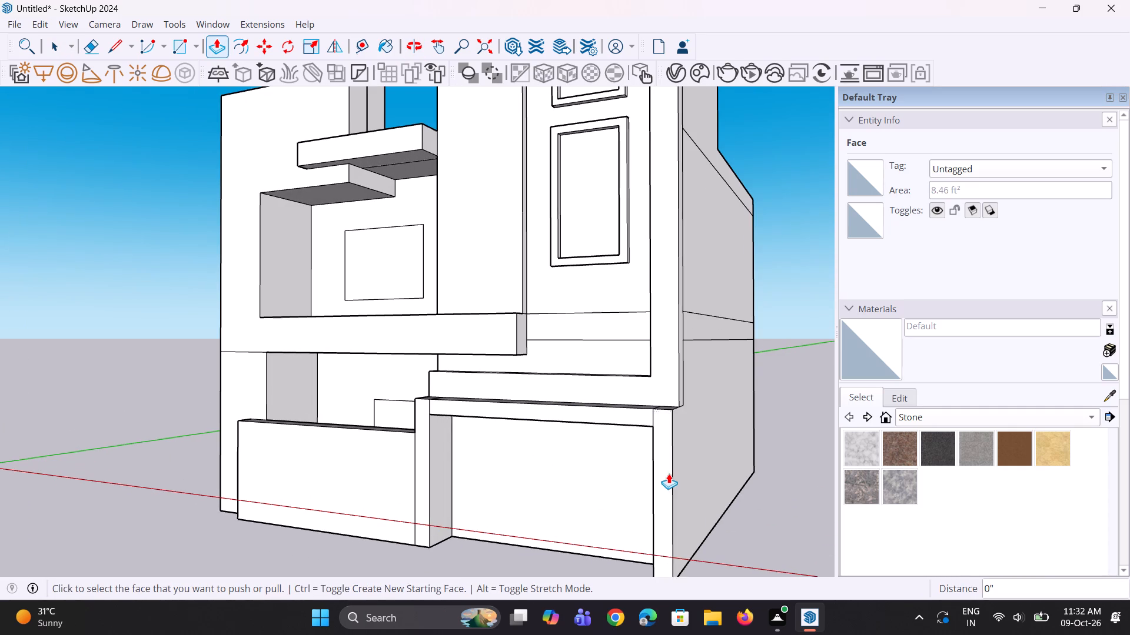
# Copy the recessed ground-floor panel face sideways along the red axis onto the open ground beside the building.
pyautogui.scroll(-4, 668, 473)
pyautogui.moveTo(587, 470); pyautogui.dragTo(768, 453, button='middle')
pyautogui.scroll(2, 640, 469)
pyautogui.moveTo(637, 490); pyautogui.dragTo(637, 494, button='middle')
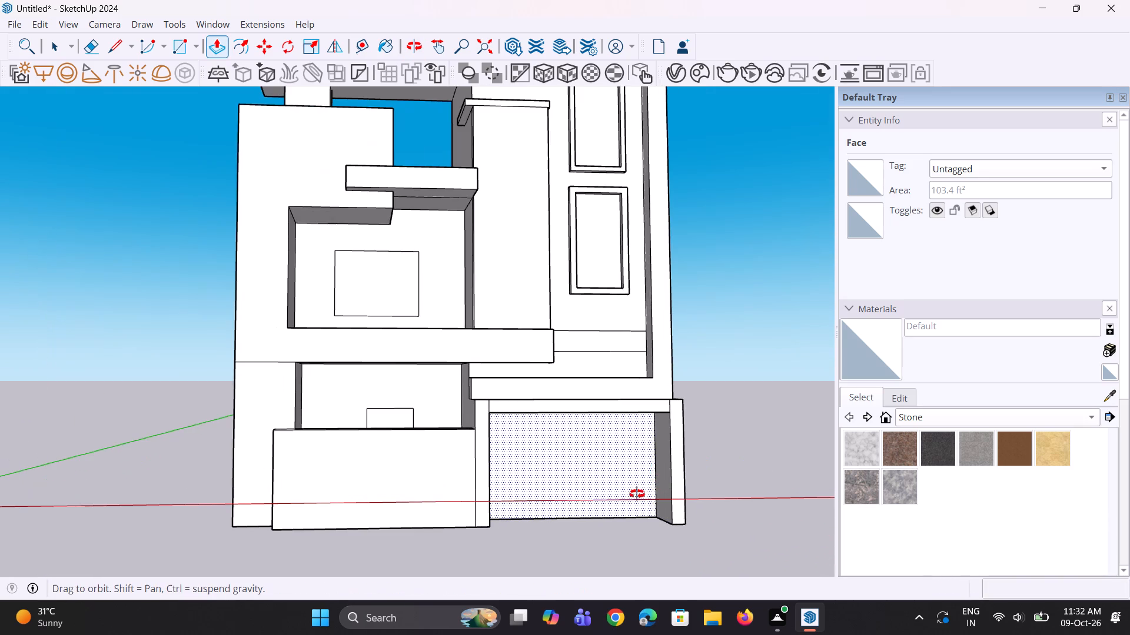
pyautogui.moveTo(637, 494); pyautogui.dragTo(649, 513, button='middle')
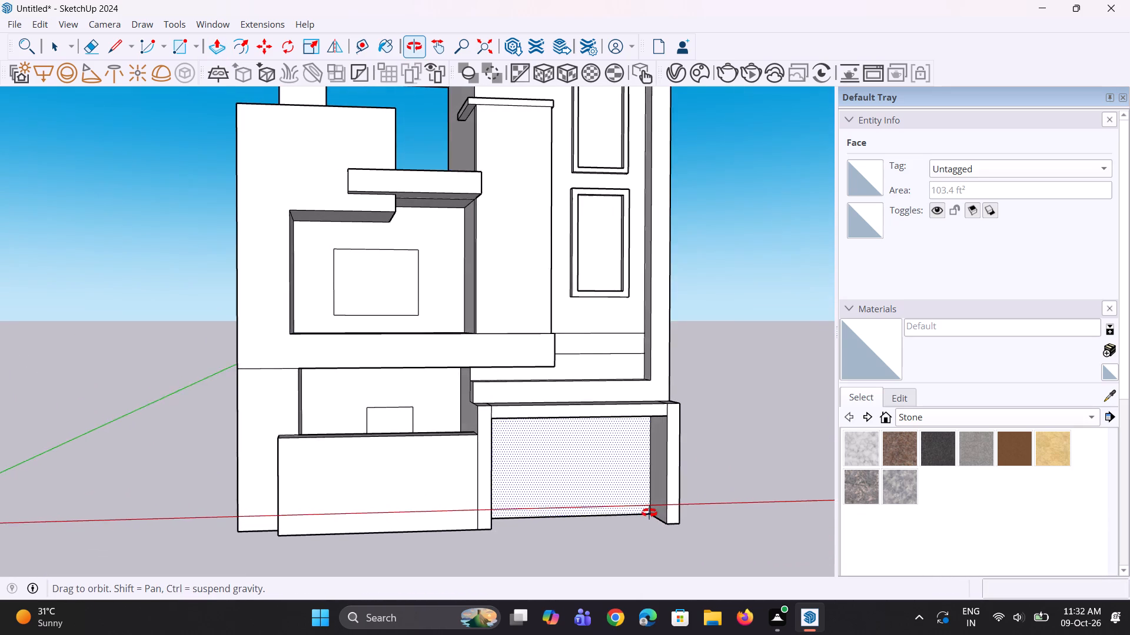
pyautogui.moveTo(649, 513); pyautogui.dragTo(643, 505, button='middle')
pyautogui.moveTo(632, 513); pyautogui.dragTo(617, 533, button='middle')
pyautogui.press('space')
pyautogui.press('space')
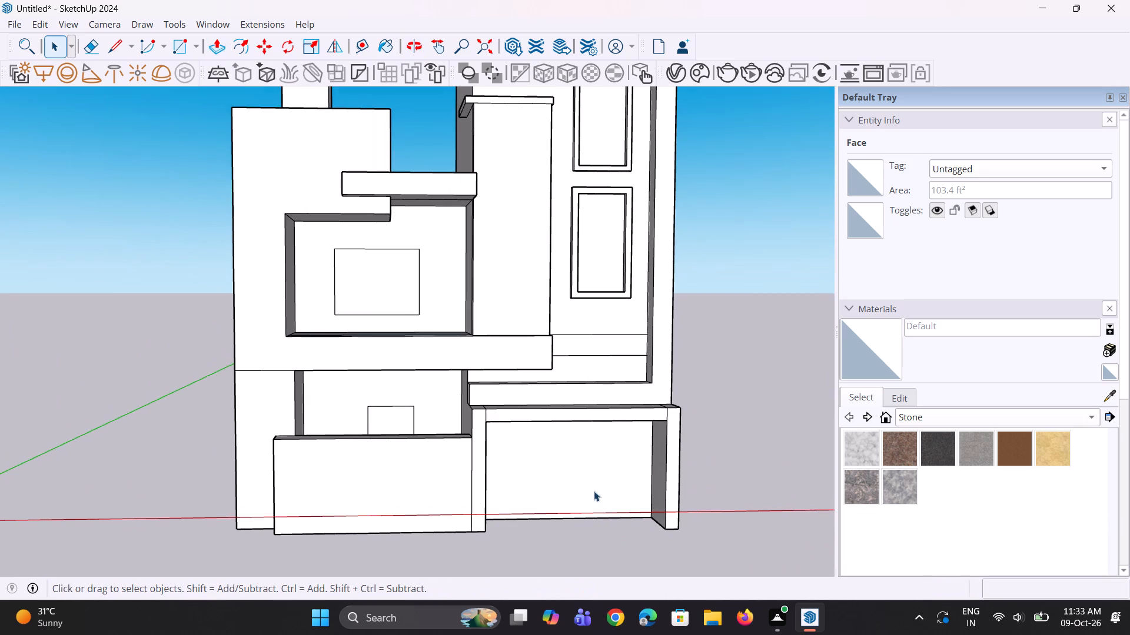
pyautogui.click(593, 490)
pyautogui.moveTo(626, 497); pyautogui.dragTo(577, 519, button='middle')
pyautogui.scroll(-4, 559, 509)
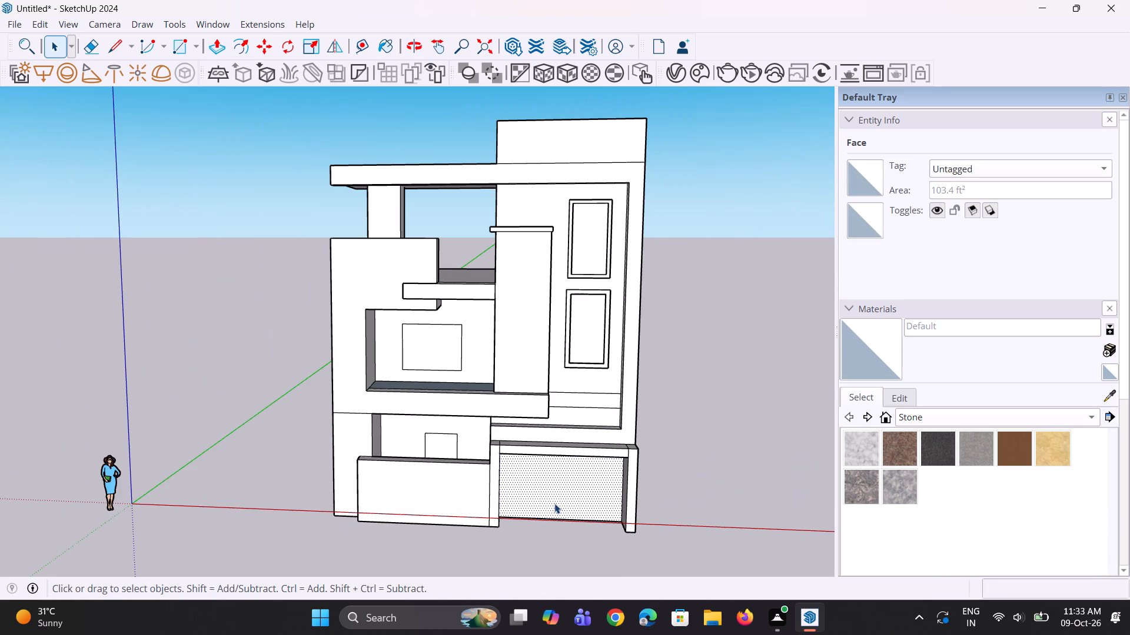
pyautogui.press('m')
pyautogui.click(559, 503)
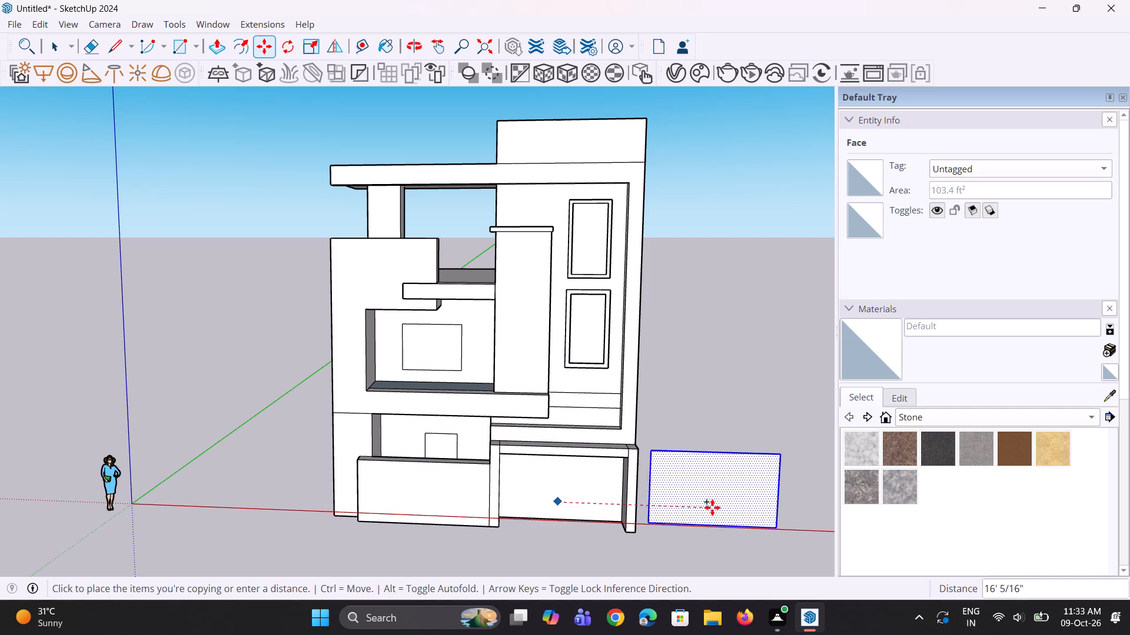
pyautogui.click(725, 508)
pyautogui.scroll(-5, 680, 500)
pyautogui.moveTo(682, 500); pyautogui.dragTo(684, 489, button='middle')
pyautogui.press('space')
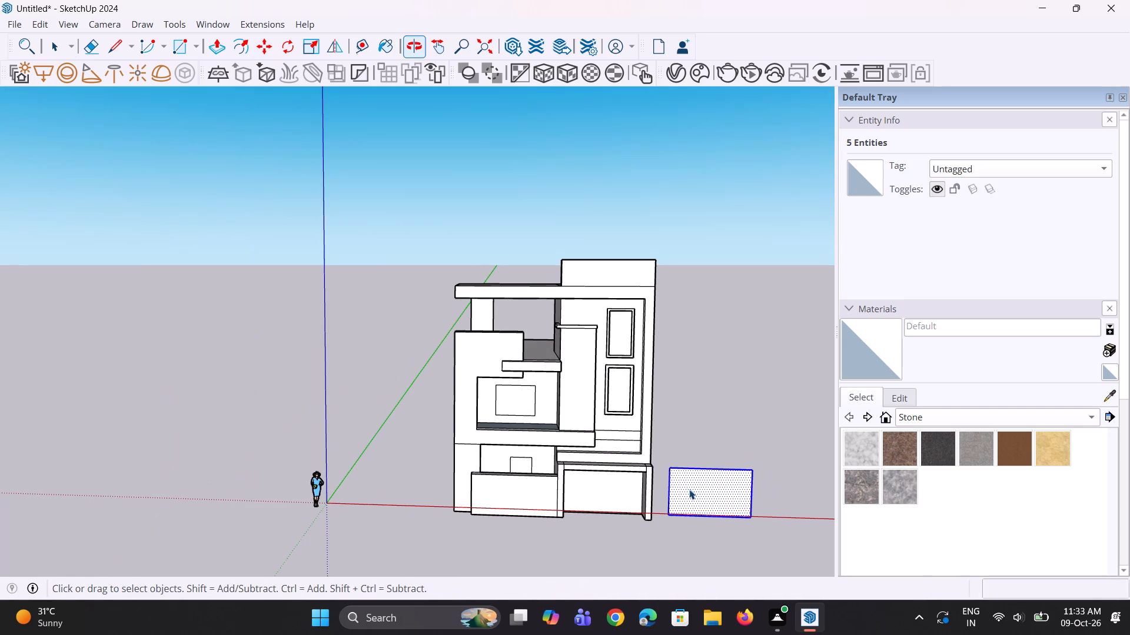
pyautogui.press('space')
pyautogui.click(706, 410)
# Copy the detached panel's near vertical edge to its far edge and apply /2 spacing to split the panel in half.
pyautogui.scroll(6, 693, 493)
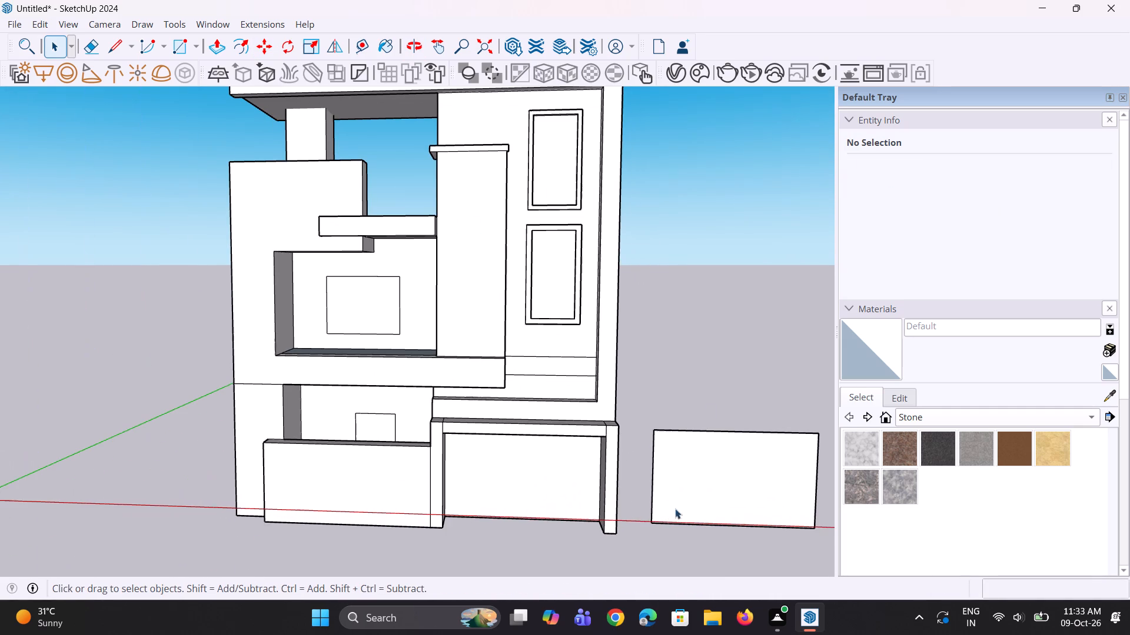
pyautogui.scroll(1, 675, 509)
pyautogui.click(653, 493)
pyautogui.scroll(2, 652, 543)
pyautogui.press('m')
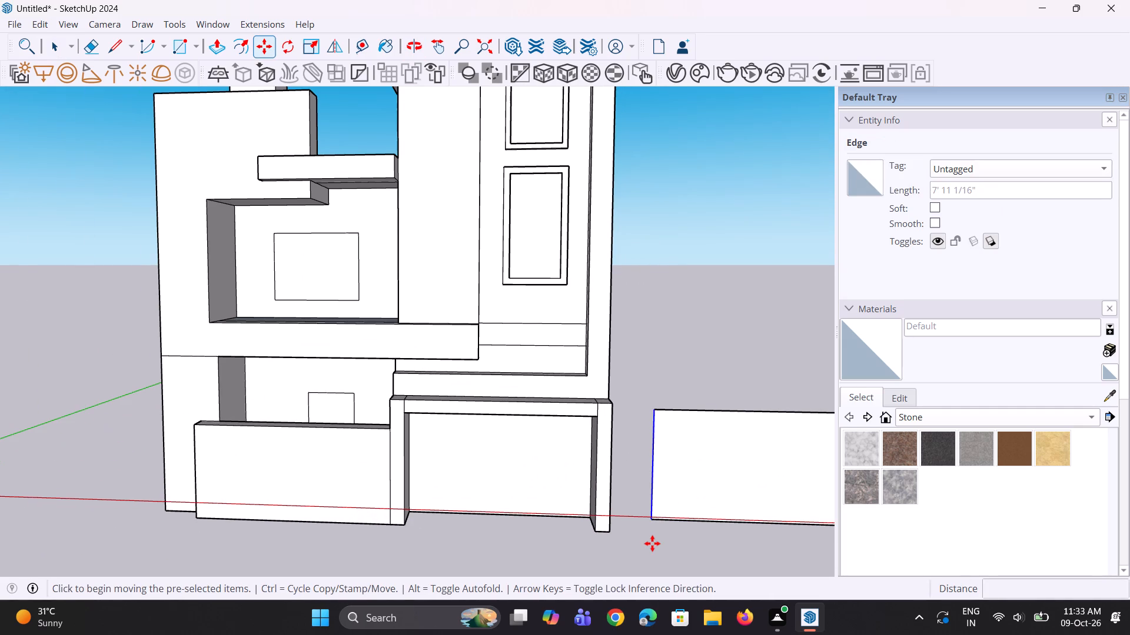
pyautogui.click(658, 518)
pyautogui.scroll(-4, 672, 517)
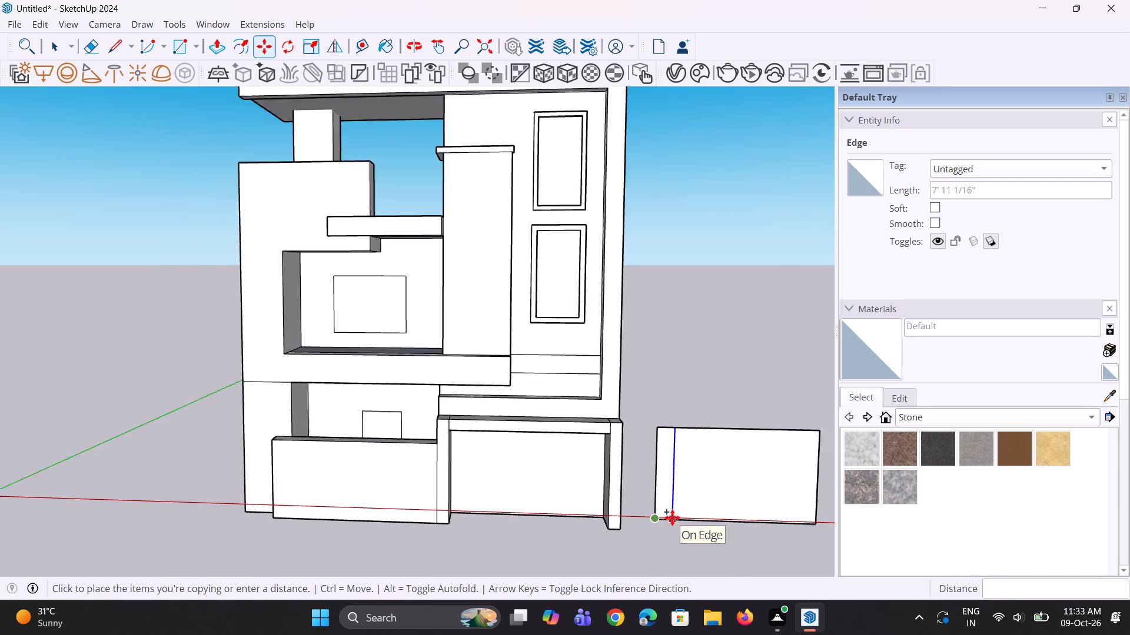
pyautogui.scroll(-3, 672, 517)
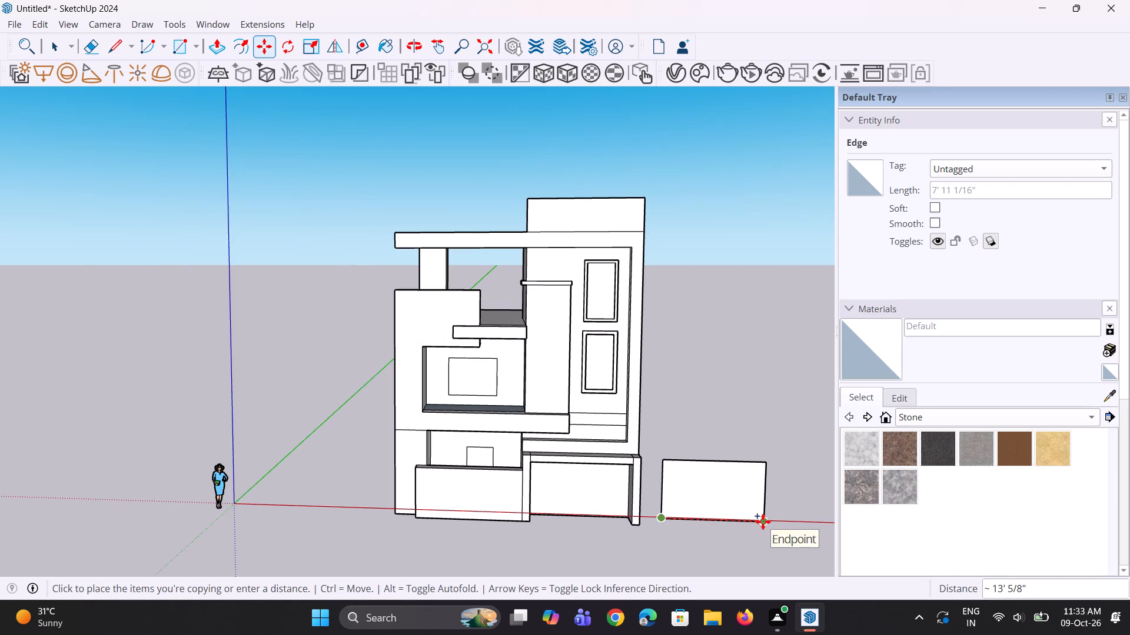
pyautogui.click(763, 522)
pyautogui.write('/2')
pyautogui.press('Return')
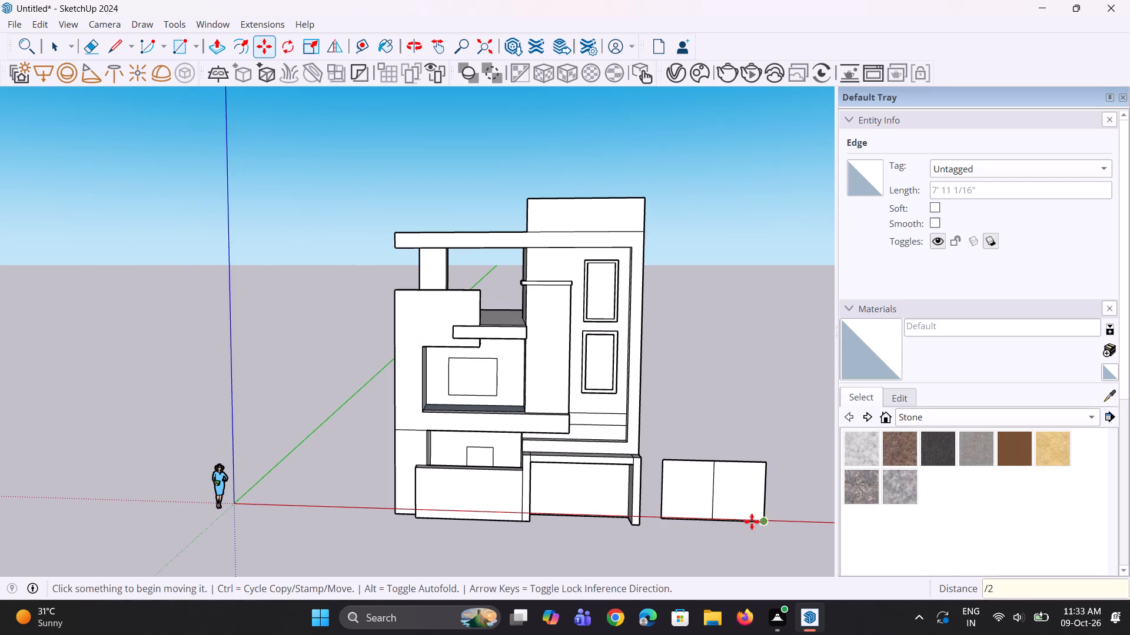
pyautogui.scroll(-1, 713, 517)
pyautogui.middleClick(713, 517)
pyautogui.press('space')
pyautogui.press('space')
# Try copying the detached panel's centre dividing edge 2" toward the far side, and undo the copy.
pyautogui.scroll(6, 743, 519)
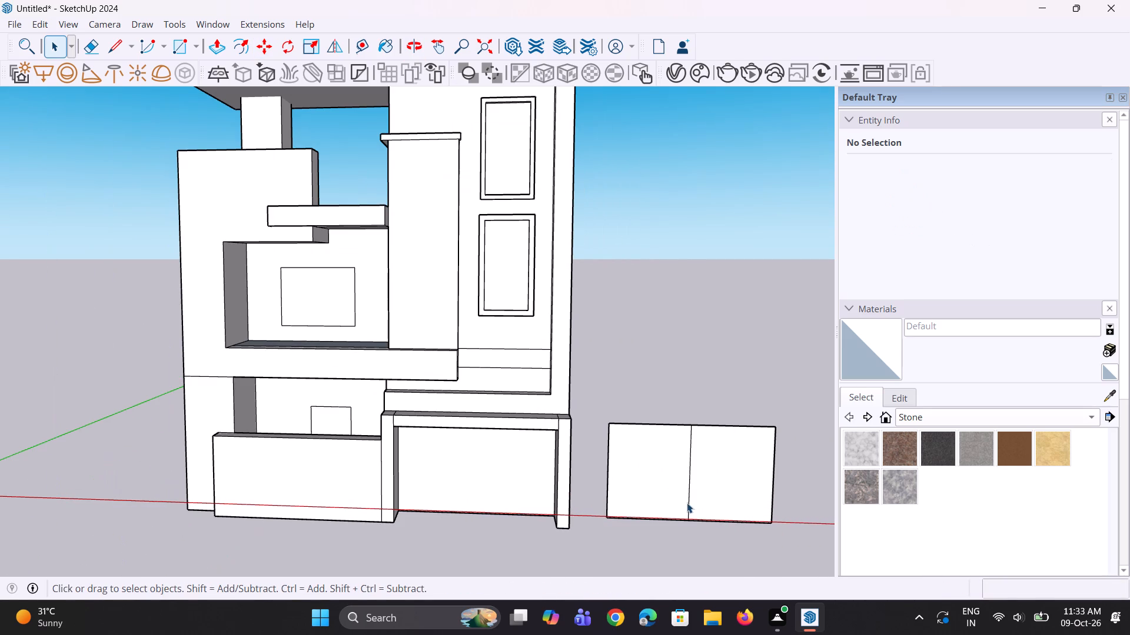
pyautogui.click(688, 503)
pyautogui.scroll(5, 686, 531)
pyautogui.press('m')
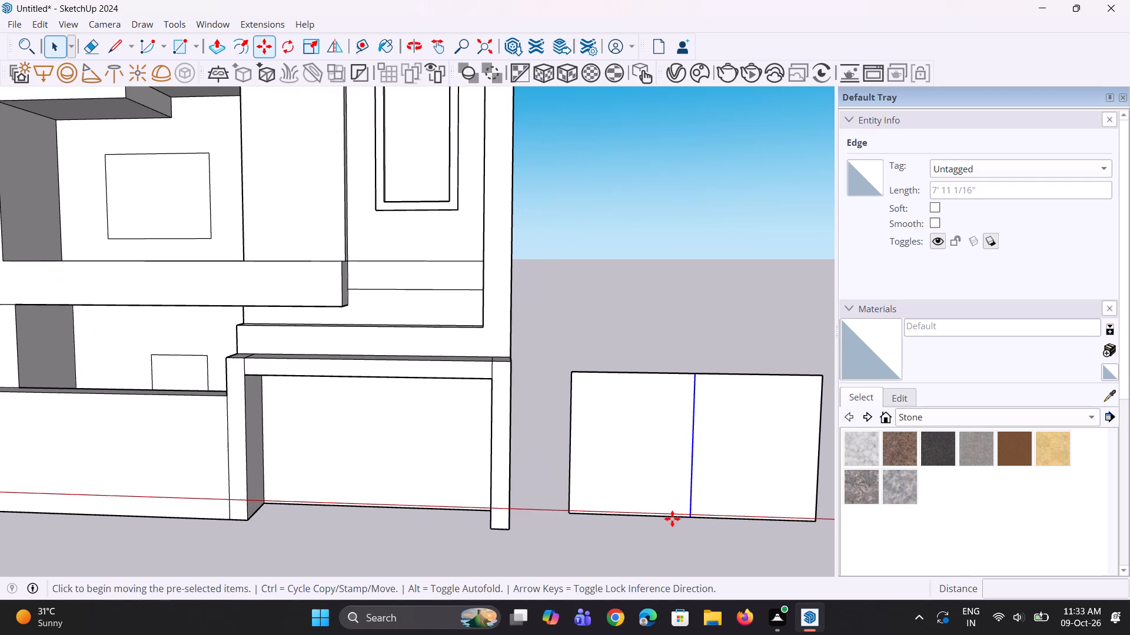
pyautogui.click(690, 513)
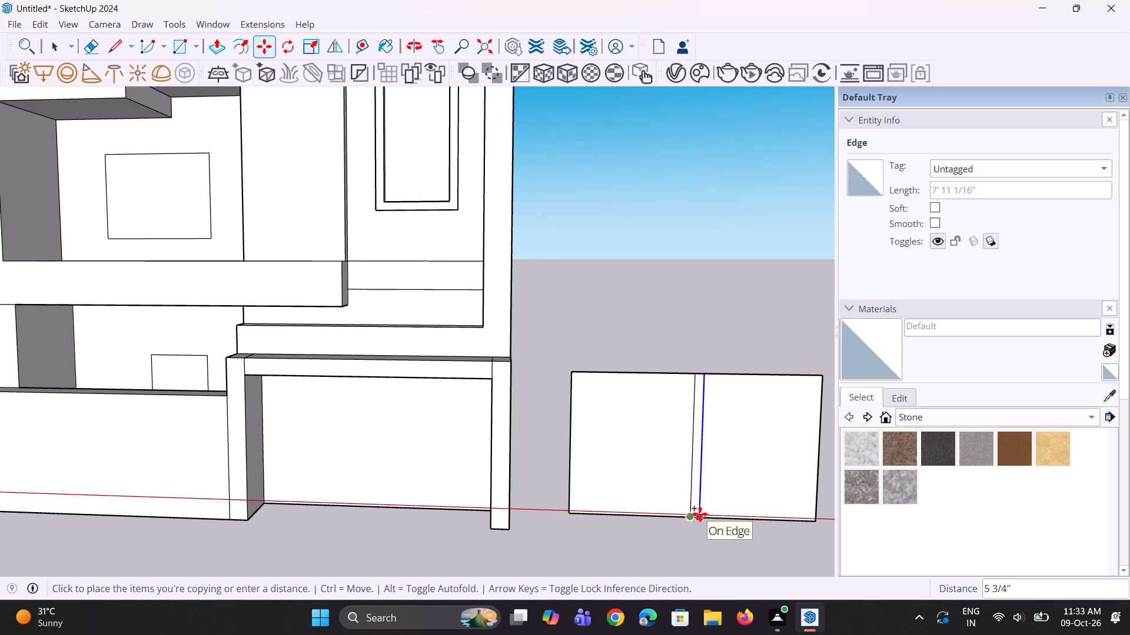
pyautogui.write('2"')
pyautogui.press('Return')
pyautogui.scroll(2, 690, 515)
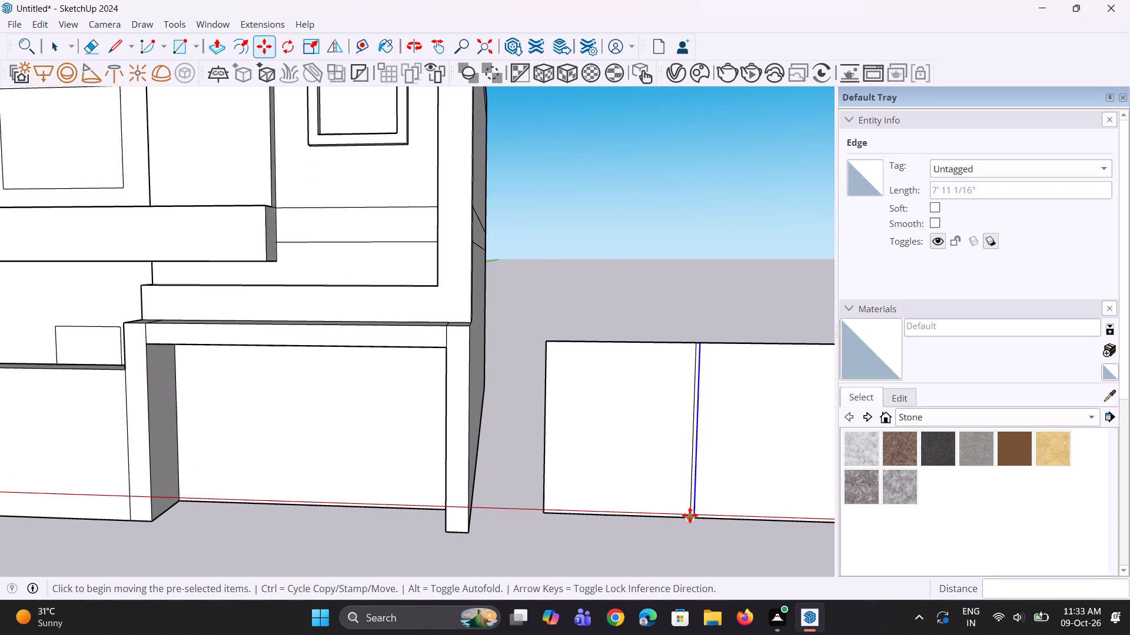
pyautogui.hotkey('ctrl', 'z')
# Copy the detached panel's centre dividing edge a short distance along the bottom edge to form a narrow vertical centre strip.
pyautogui.scroll(2, 689, 517)
pyautogui.press('space')
pyautogui.click(692, 513)
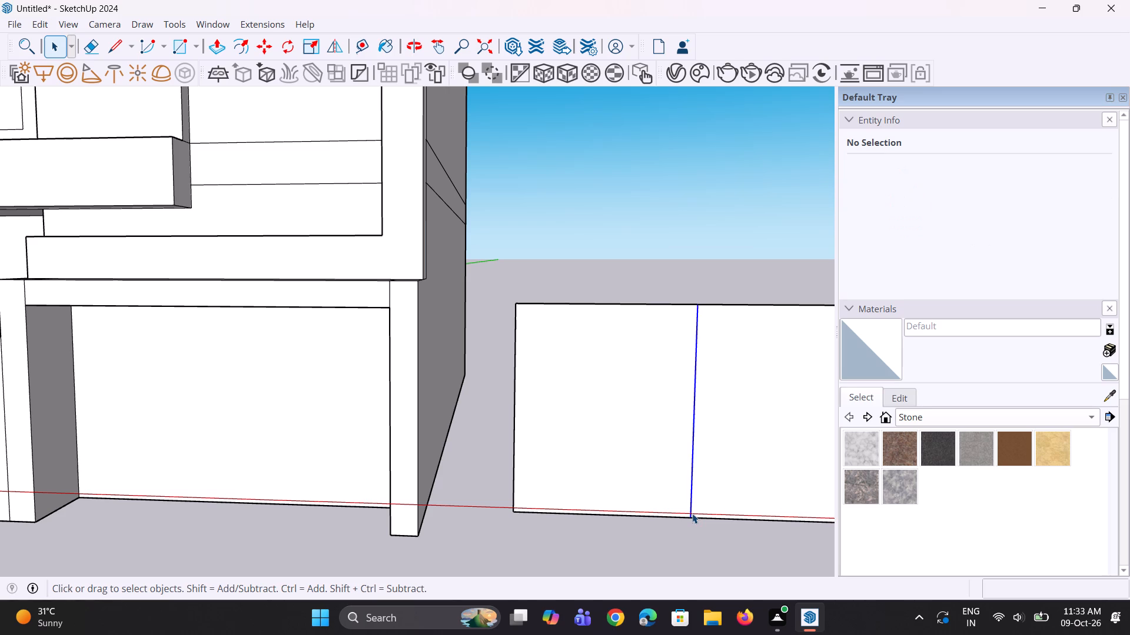
pyautogui.press('m')
pyautogui.click(693, 513)
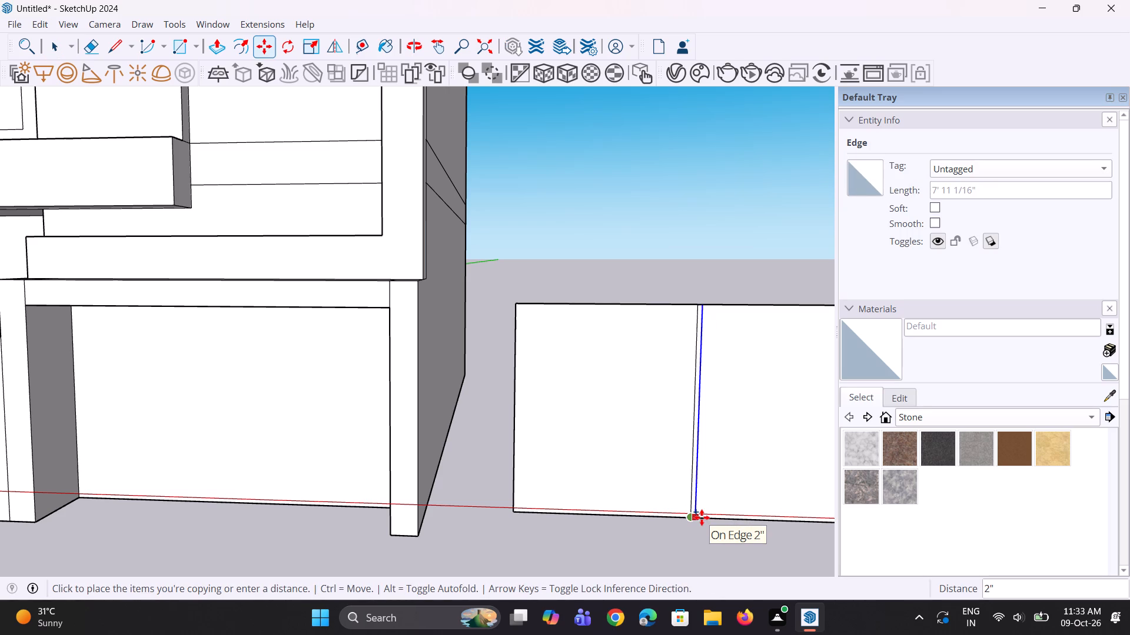
pyautogui.click(706, 519)
pyautogui.scroll(-5, 633, 500)
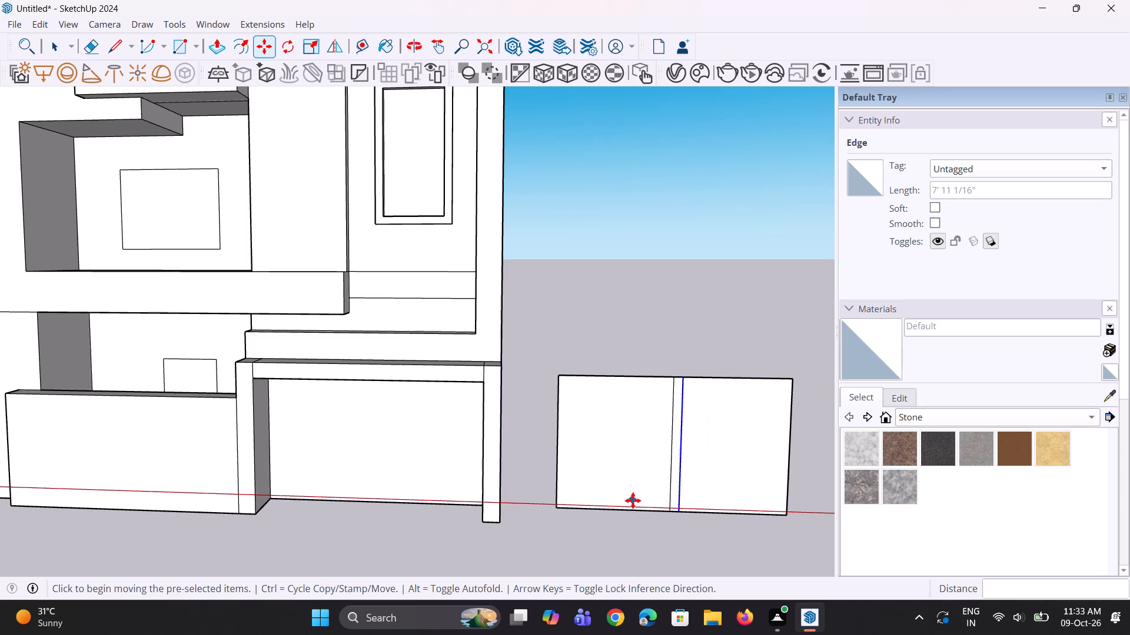
pyautogui.press('space')
pyautogui.click(702, 325)
# Copy the top edge of the panel's left half down to its bottom edge and apply /6 spacing to divide it into rows.
pyautogui.scroll(-3, 613, 486)
pyautogui.moveTo(610, 486); pyautogui.dragTo(609, 482, button='middle')
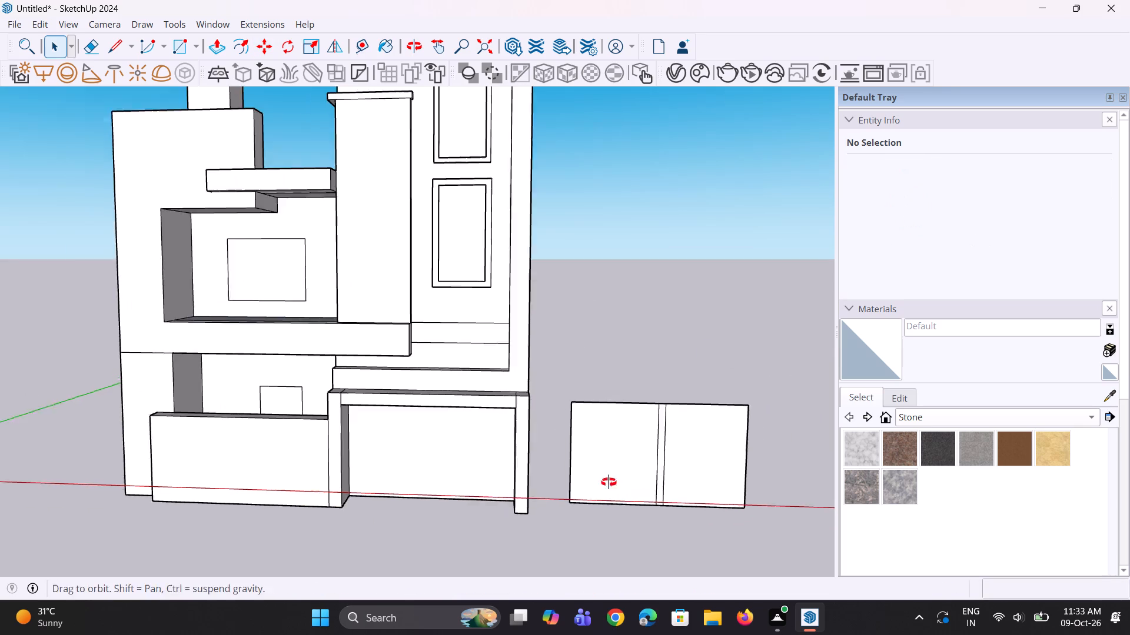
pyautogui.moveTo(609, 482); pyautogui.dragTo(605, 462, button='middle')
pyautogui.scroll(5, 594, 404)
pyautogui.moveTo(591, 404); pyautogui.dragTo(604, 440, button='middle')
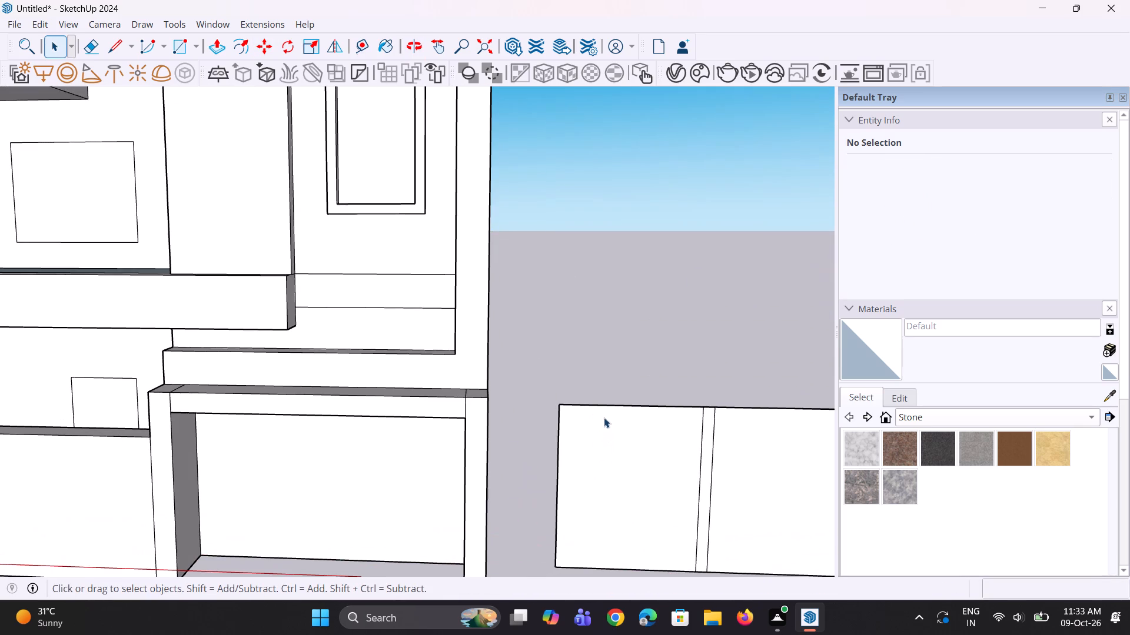
pyautogui.click(613, 407)
pyautogui.press('m')
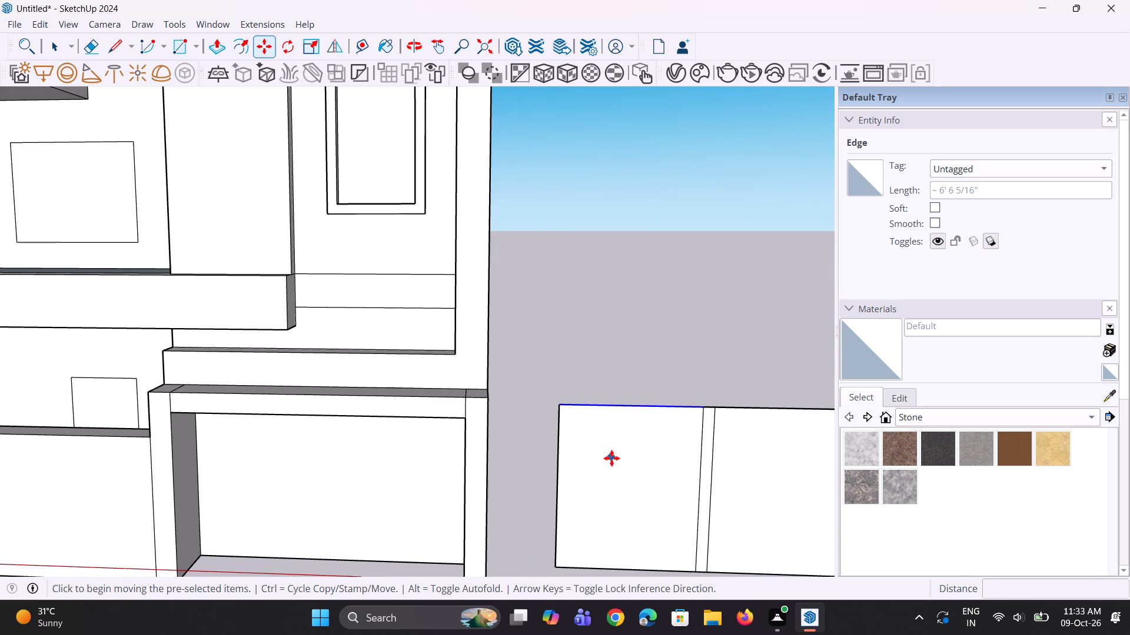
pyautogui.click(561, 409)
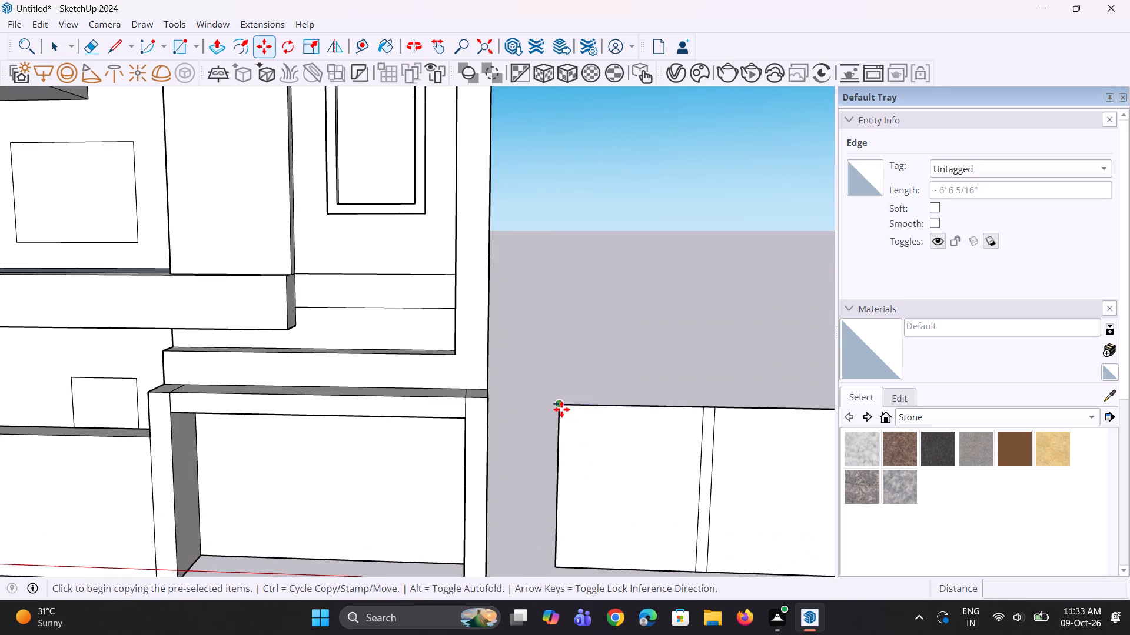
pyautogui.click(560, 567)
pyautogui.write('/6')
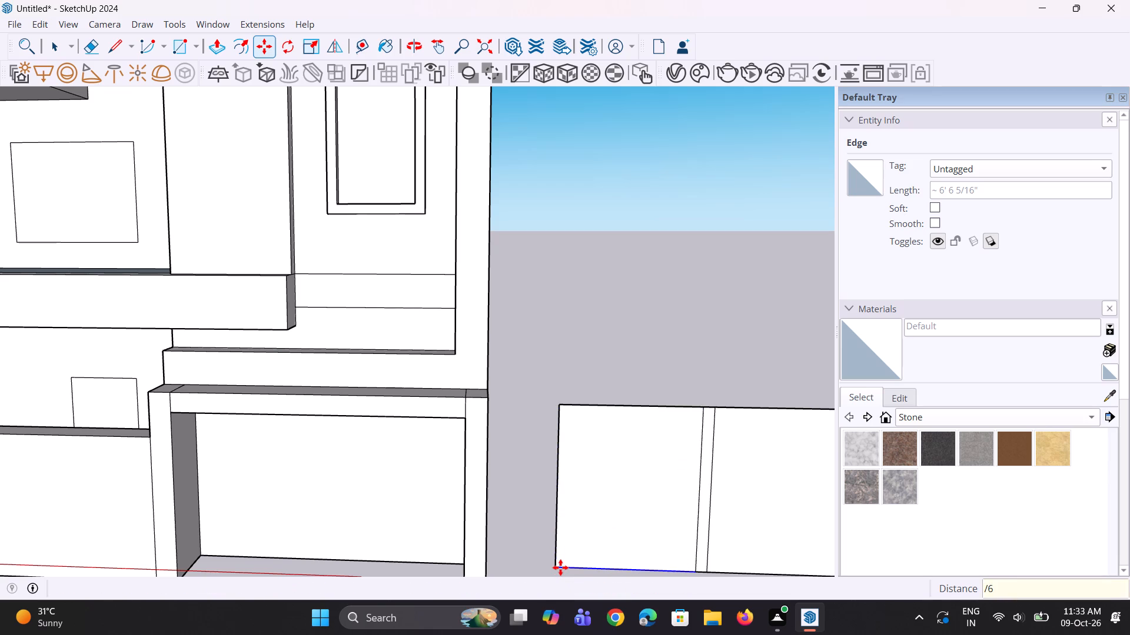
pyautogui.press('Return')
pyautogui.moveTo(593, 530); pyautogui.dragTo(604, 514, button='middle')
pyautogui.press('space')
pyautogui.press('space')
pyautogui.scroll(-4, 549, 348)
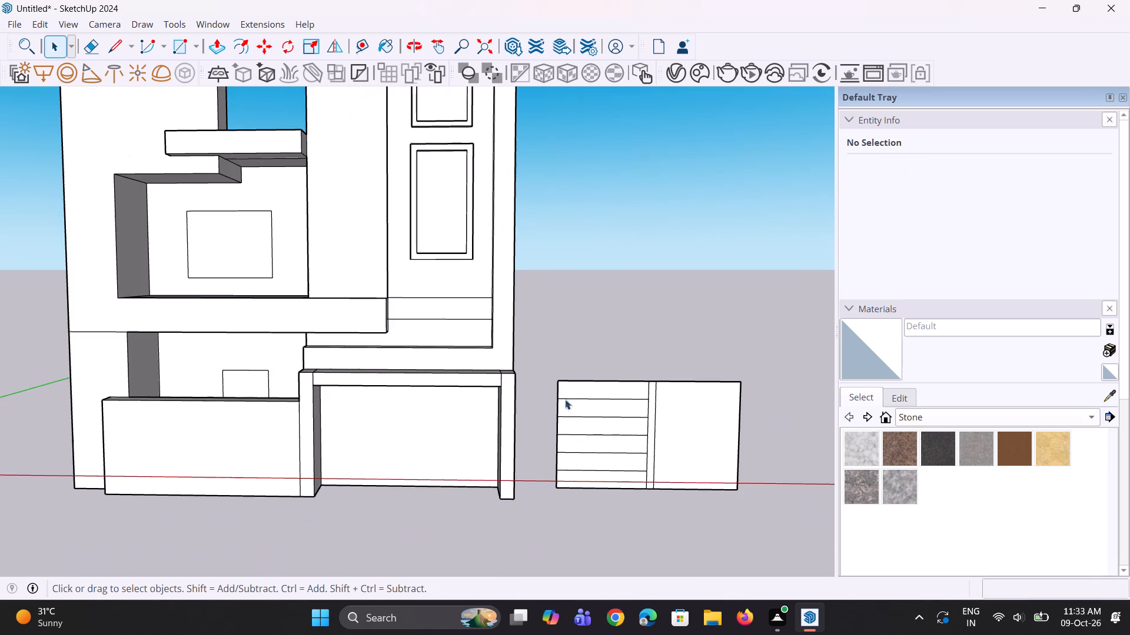
pyautogui.scroll(3, 588, 437)
pyautogui.click(647, 387)
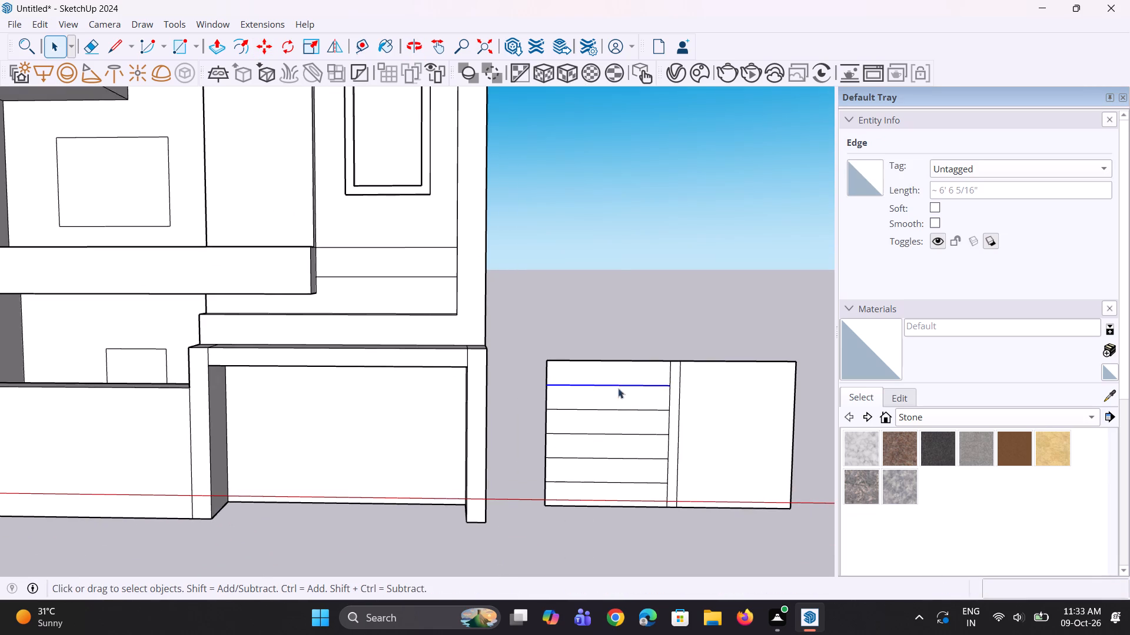
pyautogui.click(622, 248)
# Copy the top edge of the panel's right half down to its bottom edge and apply /6 spacing to match the left half.
pyautogui.scroll(3, 634, 336)
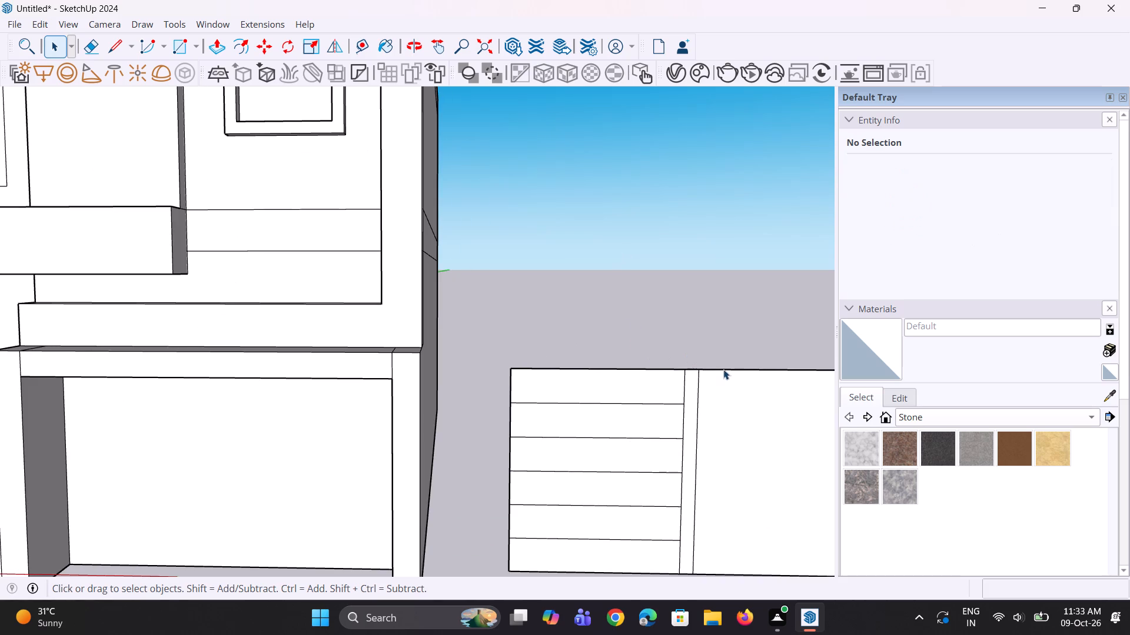
pyautogui.click(723, 369)
pyautogui.scroll(-4, 533, 337)
pyautogui.press('m')
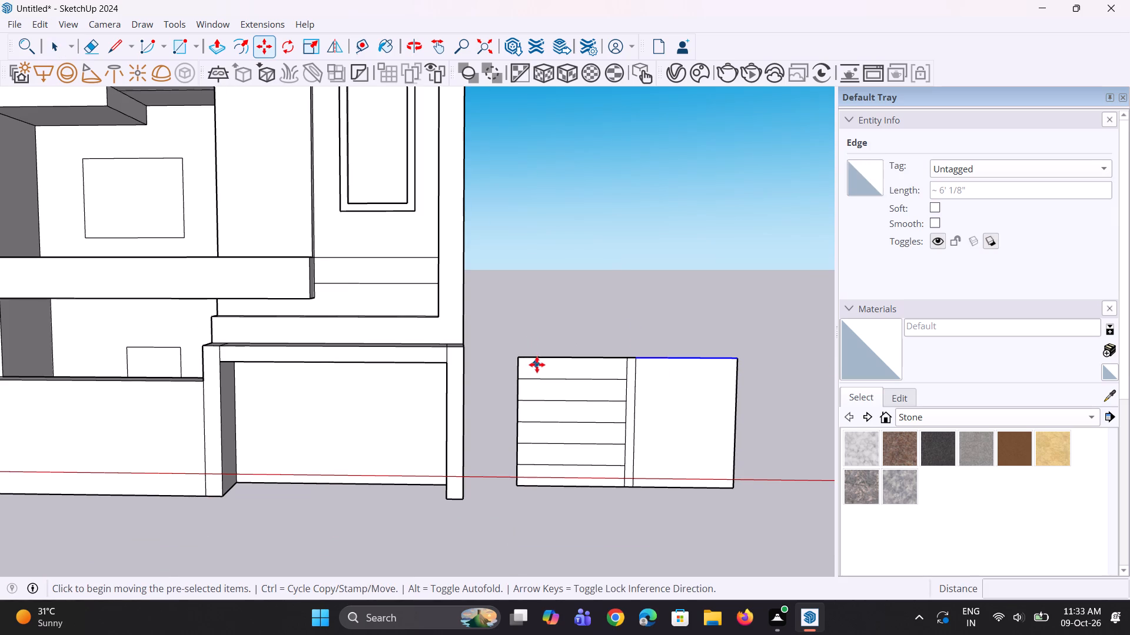
pyautogui.click(640, 358)
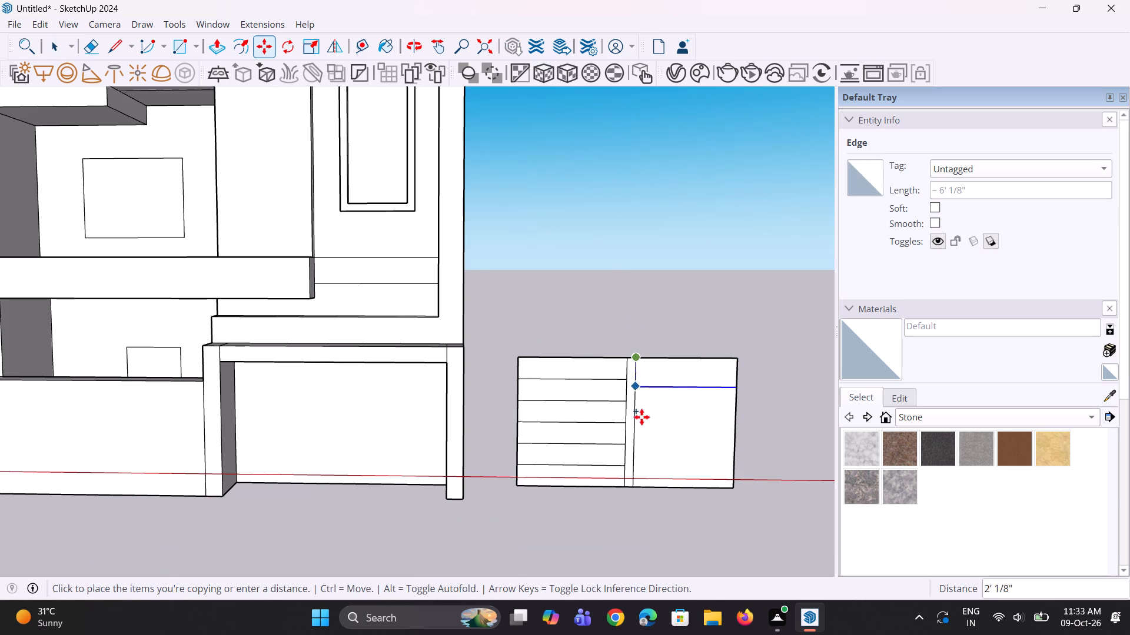
pyautogui.click(639, 486)
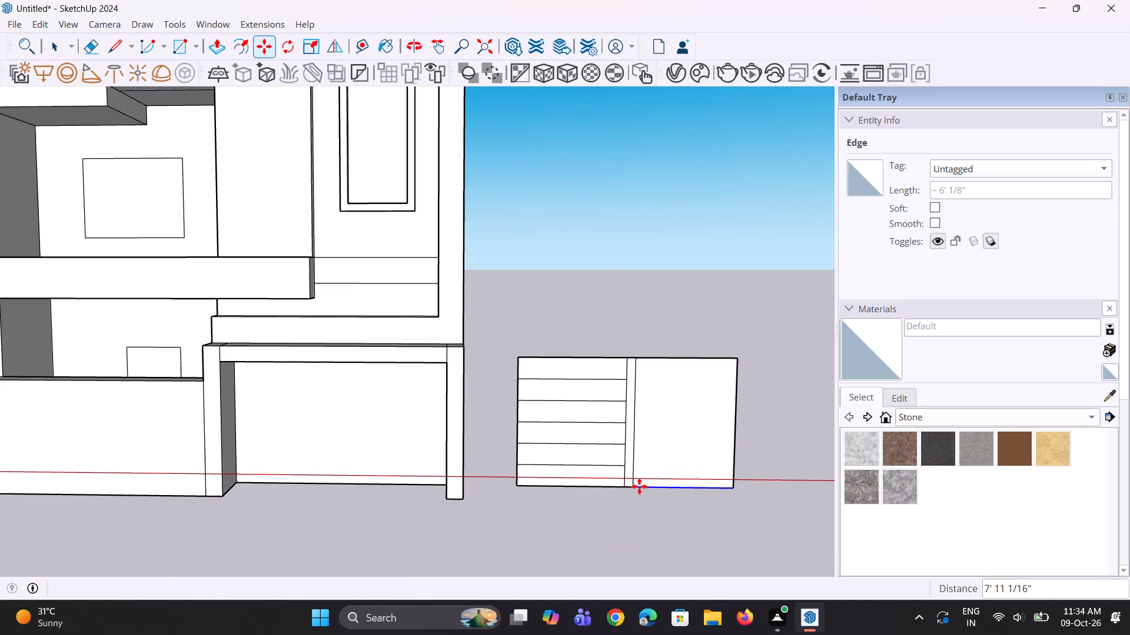
pyautogui.write('/6')
pyautogui.press('Return')
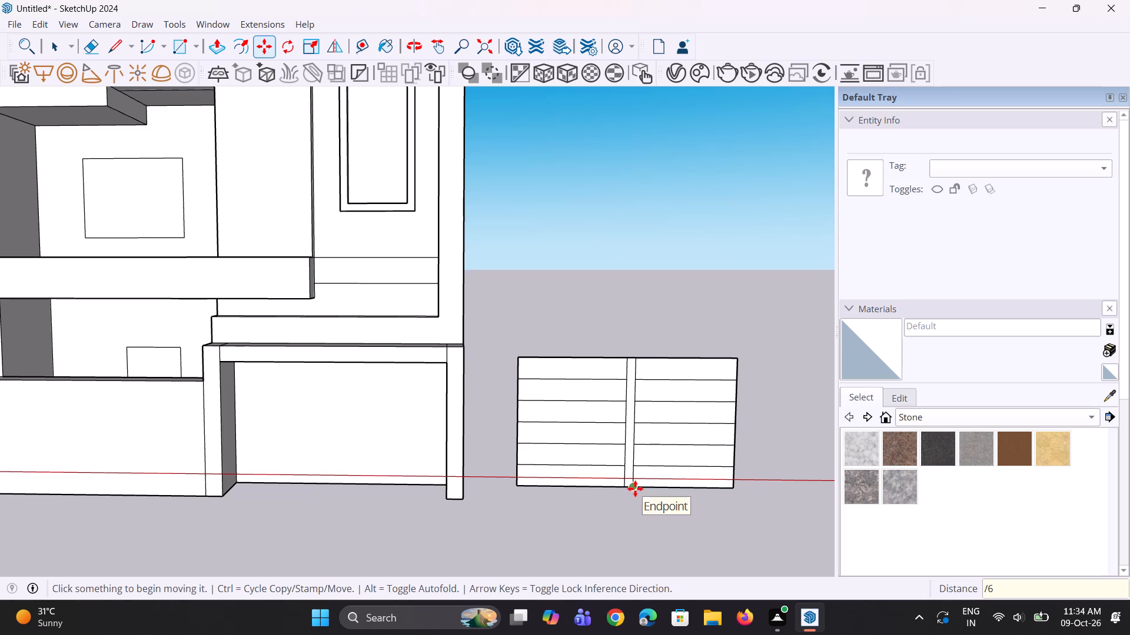
pyautogui.scroll(2, 644, 442)
pyautogui.press('space')
pyautogui.press('space')
pyautogui.click(629, 239)
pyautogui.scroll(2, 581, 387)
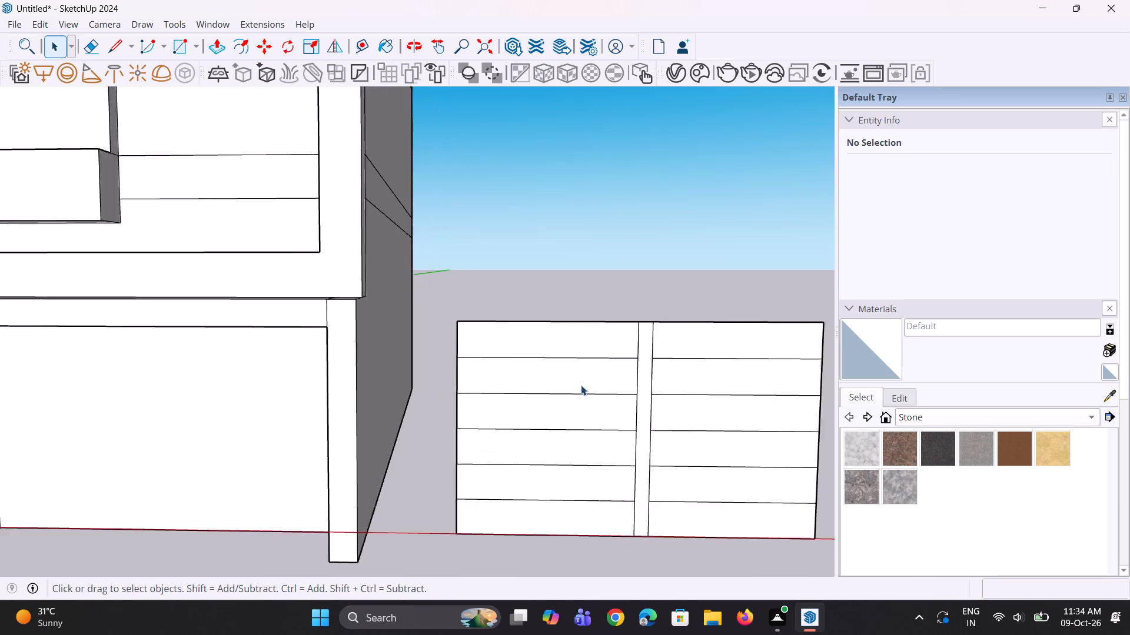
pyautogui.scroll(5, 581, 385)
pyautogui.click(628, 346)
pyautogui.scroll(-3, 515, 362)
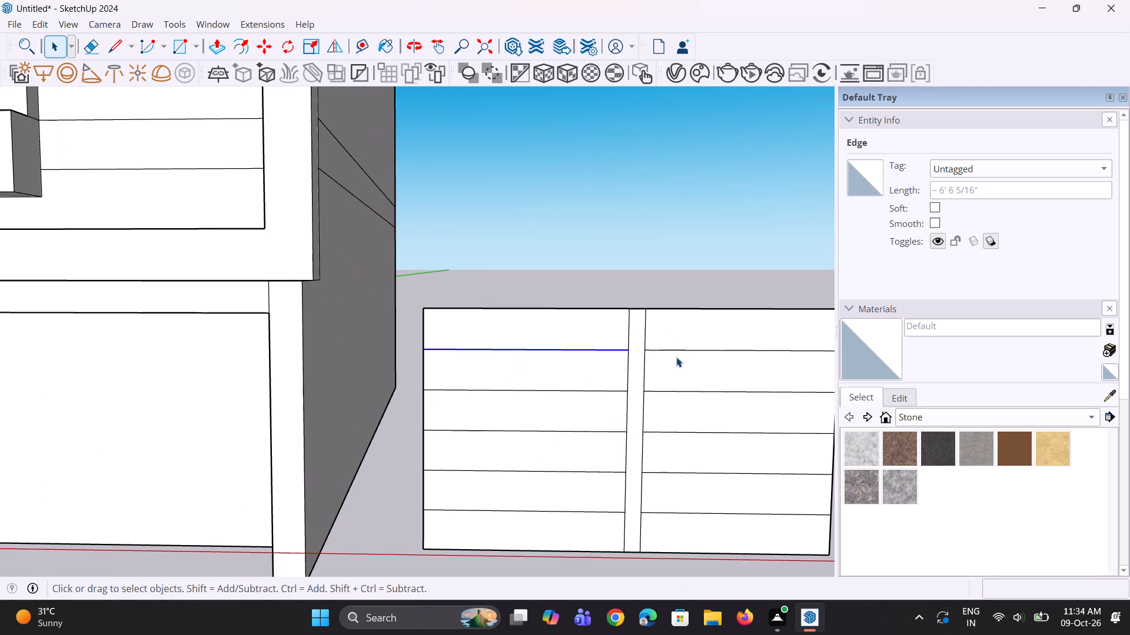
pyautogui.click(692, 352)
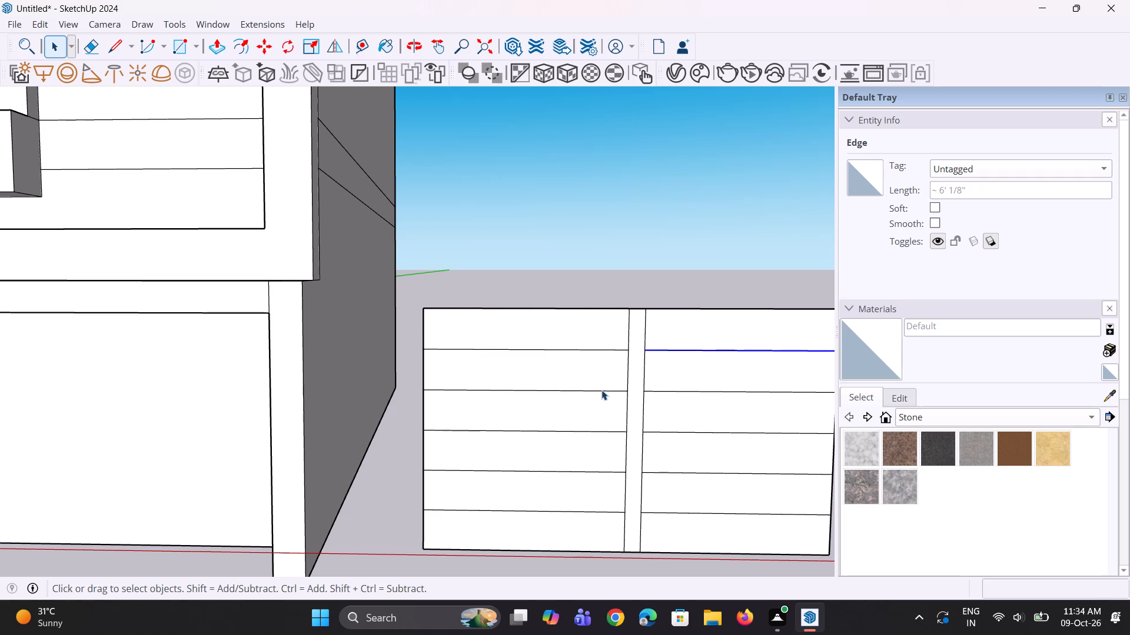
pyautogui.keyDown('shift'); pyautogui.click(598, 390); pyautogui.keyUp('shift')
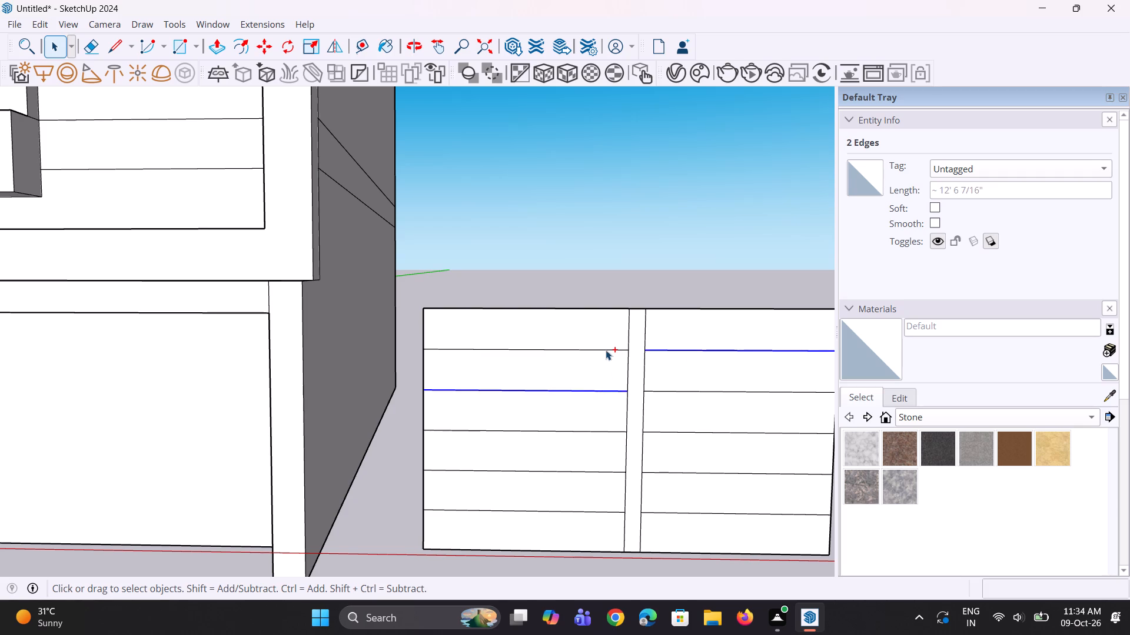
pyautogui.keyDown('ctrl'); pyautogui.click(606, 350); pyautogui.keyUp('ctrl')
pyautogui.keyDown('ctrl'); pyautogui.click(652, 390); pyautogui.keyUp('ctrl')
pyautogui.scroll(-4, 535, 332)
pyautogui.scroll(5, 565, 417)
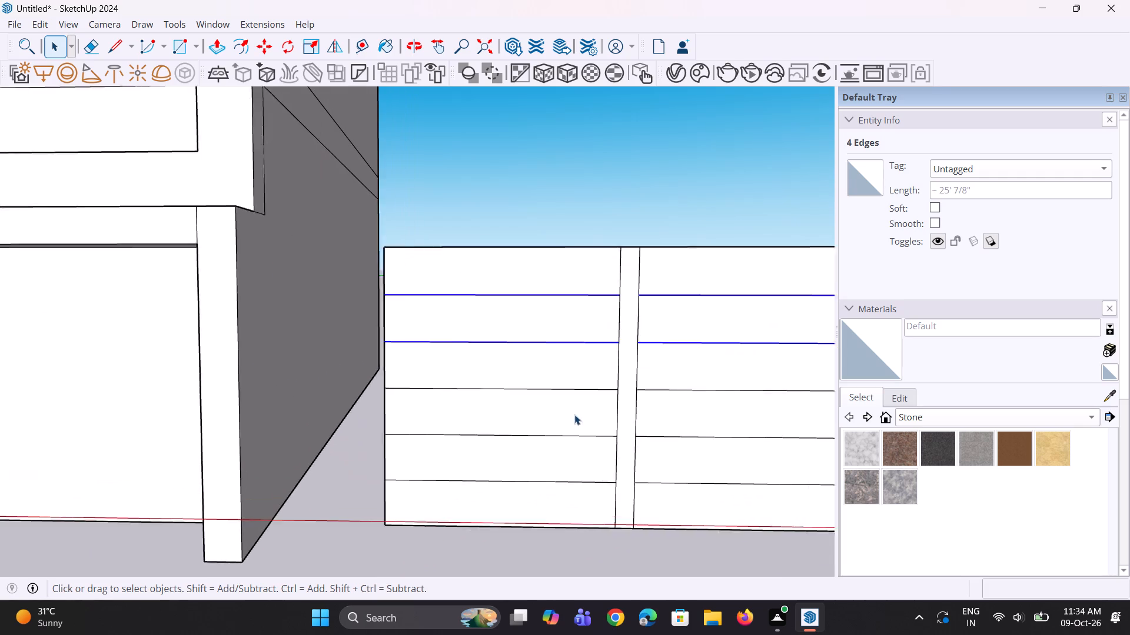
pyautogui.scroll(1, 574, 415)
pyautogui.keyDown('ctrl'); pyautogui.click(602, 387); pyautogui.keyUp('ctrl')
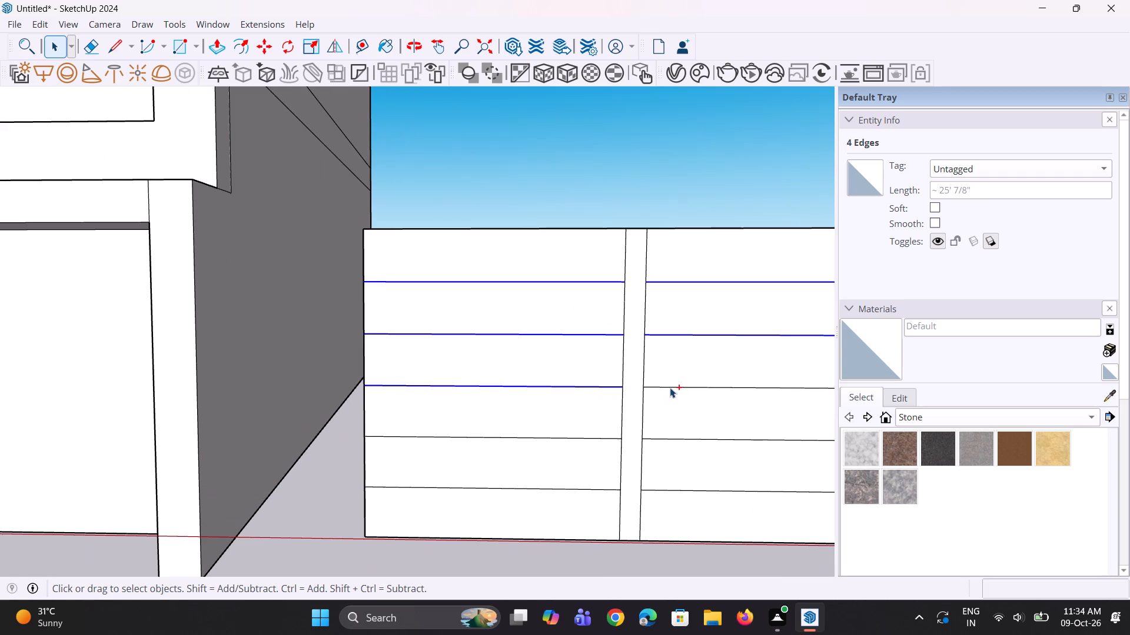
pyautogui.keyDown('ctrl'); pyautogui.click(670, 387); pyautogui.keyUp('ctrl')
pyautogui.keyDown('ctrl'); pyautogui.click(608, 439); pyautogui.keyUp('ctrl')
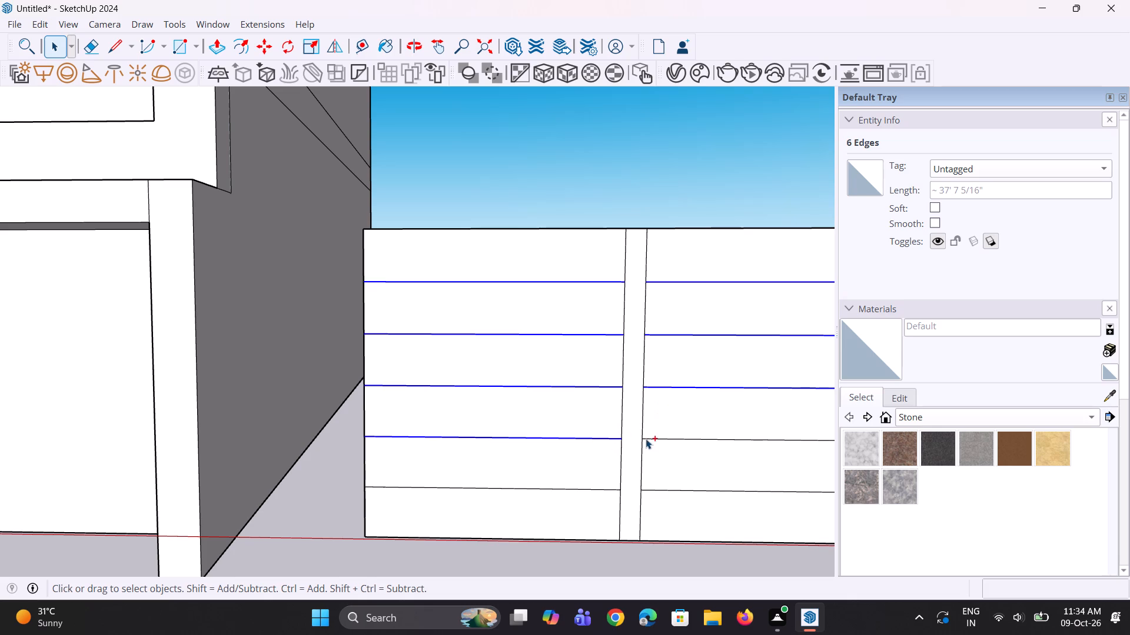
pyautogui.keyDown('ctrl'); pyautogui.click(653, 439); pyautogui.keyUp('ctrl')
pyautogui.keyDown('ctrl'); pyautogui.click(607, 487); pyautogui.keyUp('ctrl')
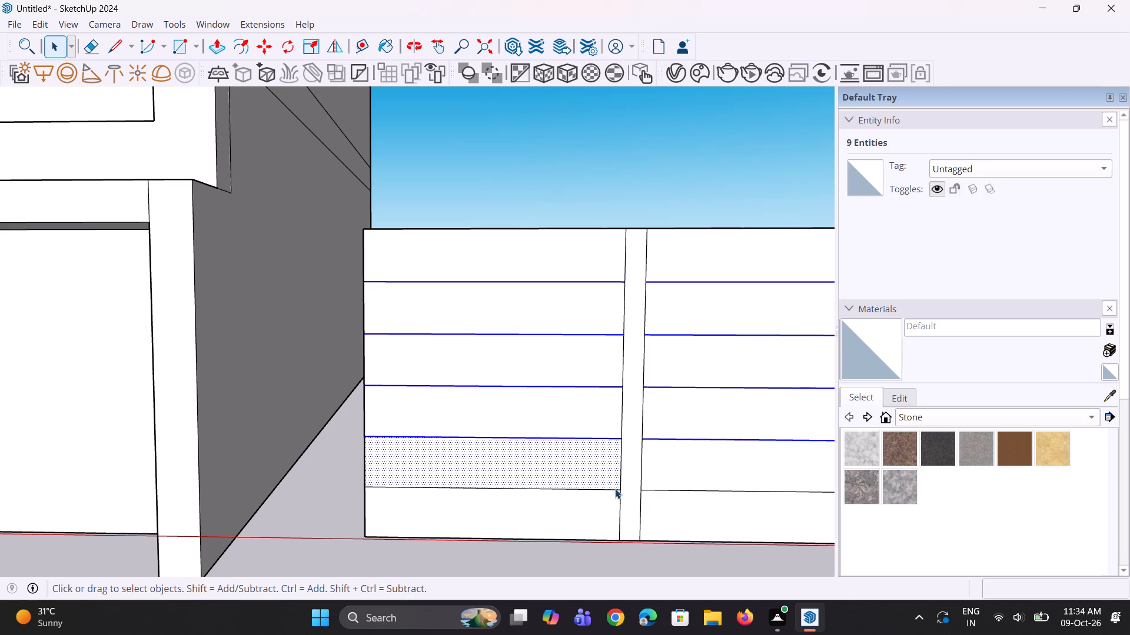
# Copy all ten horizontal dividing edges in both halves of the detached panel about 2" down, forming narrow strips between the rows.
pyautogui.click(615, 489)
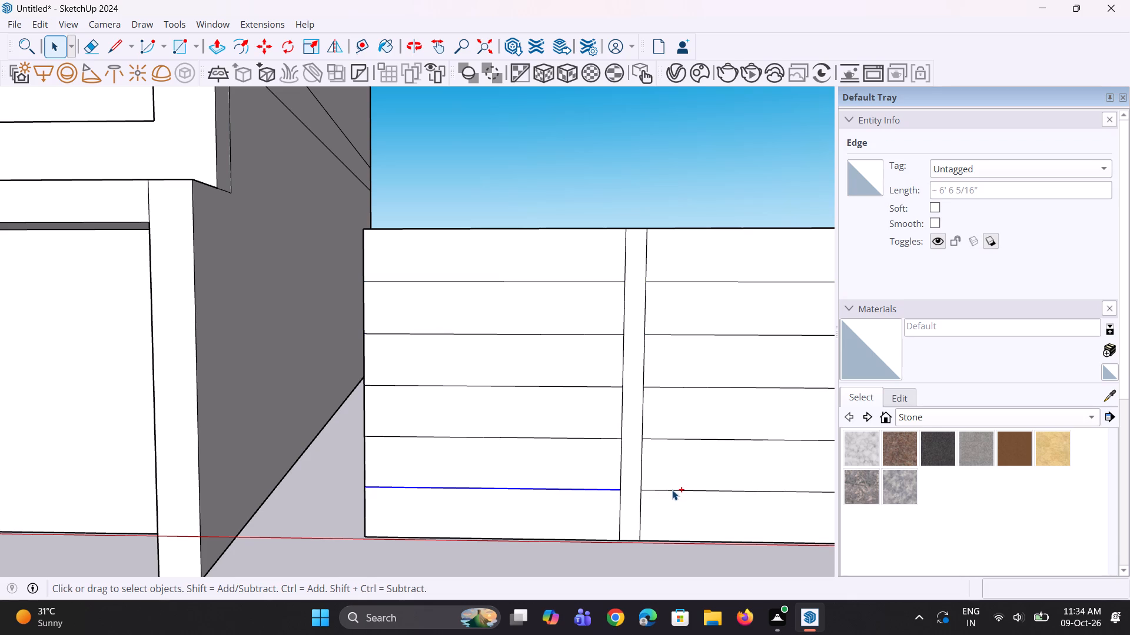
pyautogui.keyDown('ctrl'); pyautogui.click(672, 490); pyautogui.keyUp('ctrl')
pyautogui.keyDown('ctrl'); pyautogui.scroll(2, 675, 450); pyautogui.keyUp('ctrl')
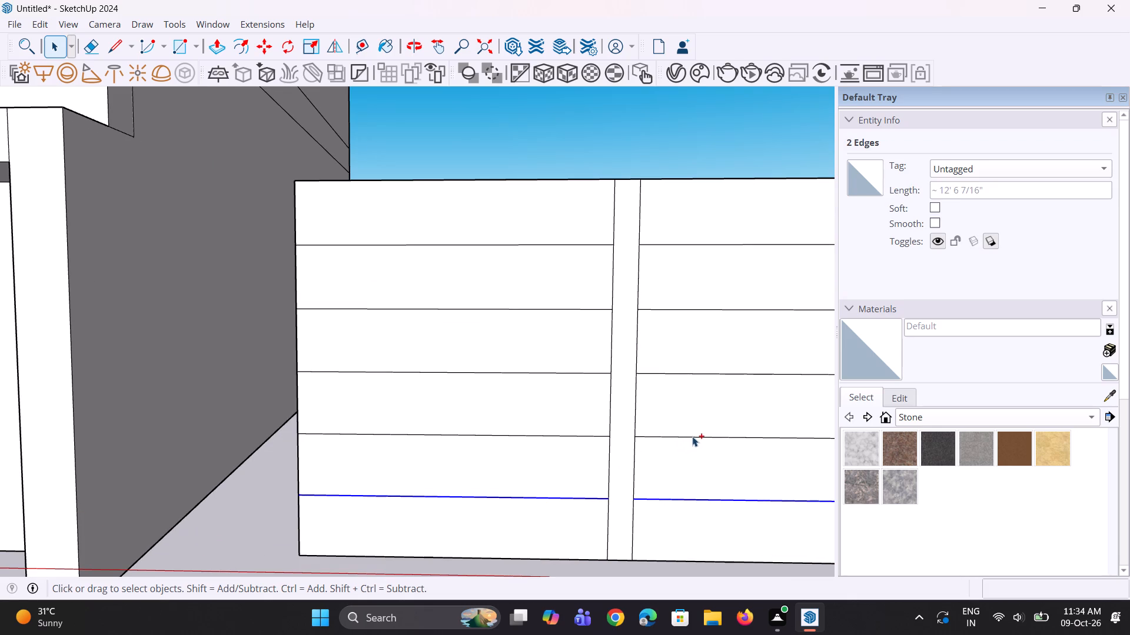
pyautogui.keyDown('ctrl'); pyautogui.click(692, 436); pyautogui.keyUp('ctrl')
pyautogui.keyDown('ctrl'); pyautogui.click(578, 436); pyautogui.keyUp('ctrl')
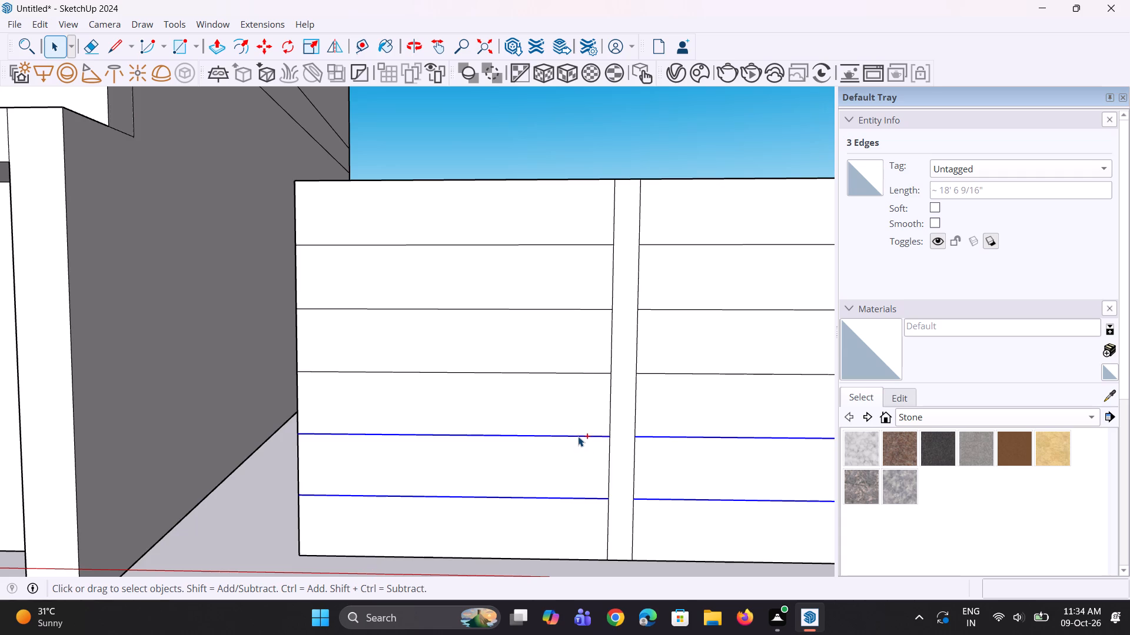
pyautogui.keyDown('ctrl'); pyautogui.scroll(1, 585, 379); pyautogui.keyUp('ctrl')
pyautogui.keyDown('ctrl'); pyautogui.click(590, 372); pyautogui.keyUp('ctrl')
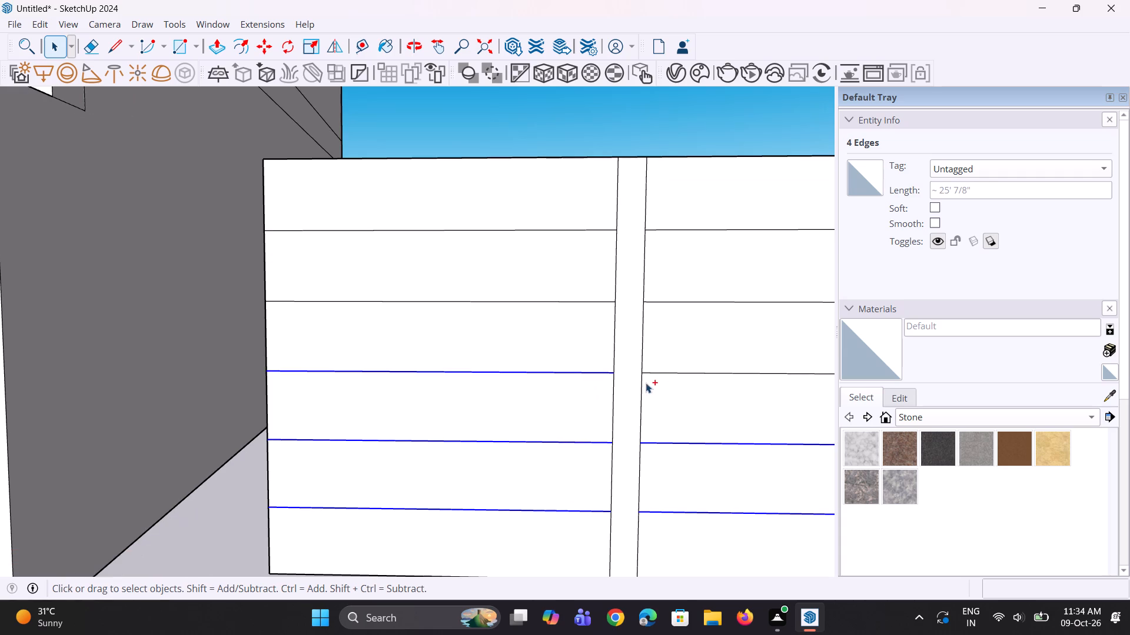
pyautogui.keyDown('ctrl'); pyautogui.click(677, 373); pyautogui.keyUp('ctrl')
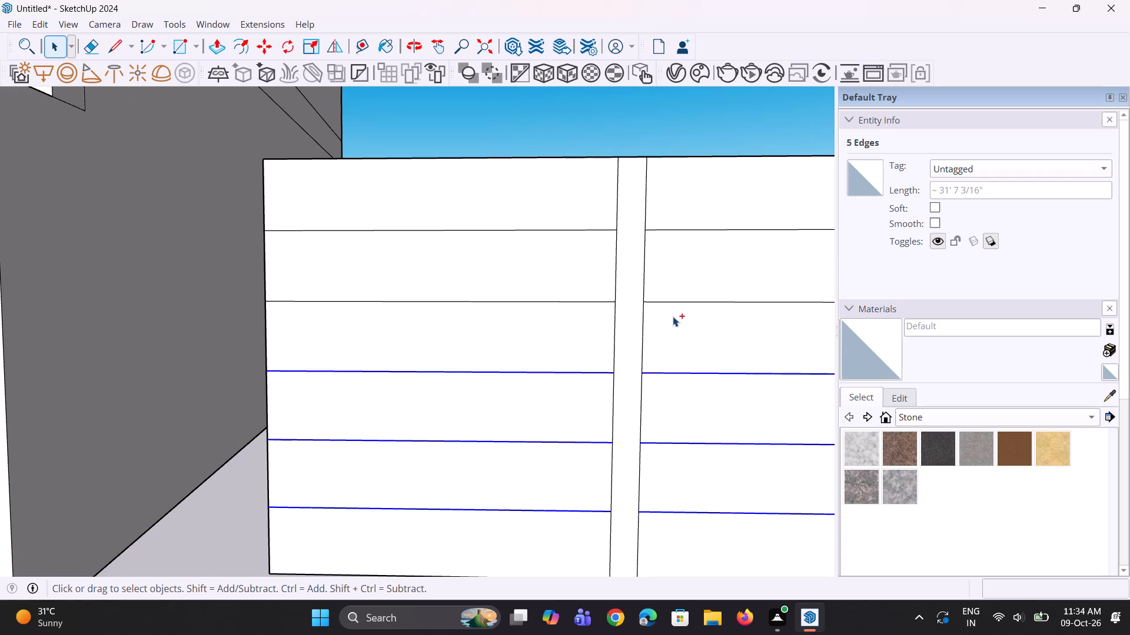
pyautogui.keyDown('ctrl'); pyautogui.scroll(2, 673, 315); pyautogui.keyUp('ctrl')
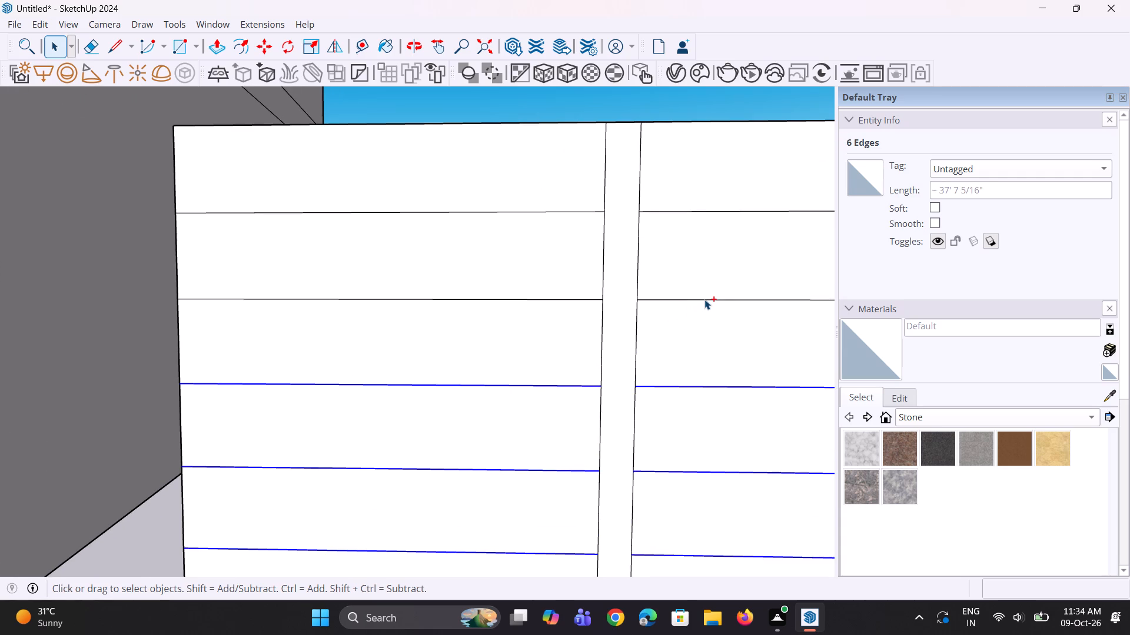
pyautogui.keyDown('ctrl'); pyautogui.click(704, 299); pyautogui.keyUp('ctrl')
pyautogui.keyDown('ctrl'); pyautogui.scroll(2, 557, 293); pyautogui.keyUp('ctrl')
pyautogui.keyDown('ctrl'); pyautogui.click(571, 302); pyautogui.keyUp('ctrl')
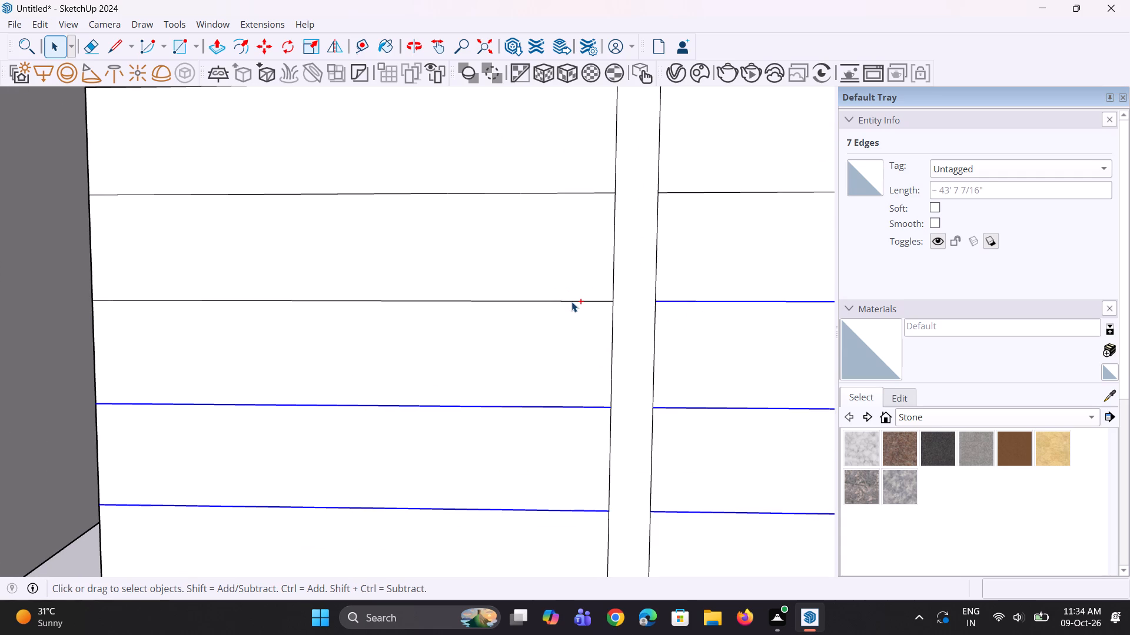
pyautogui.keyDown('ctrl'); pyautogui.scroll(2, 587, 173); pyautogui.keyUp('ctrl')
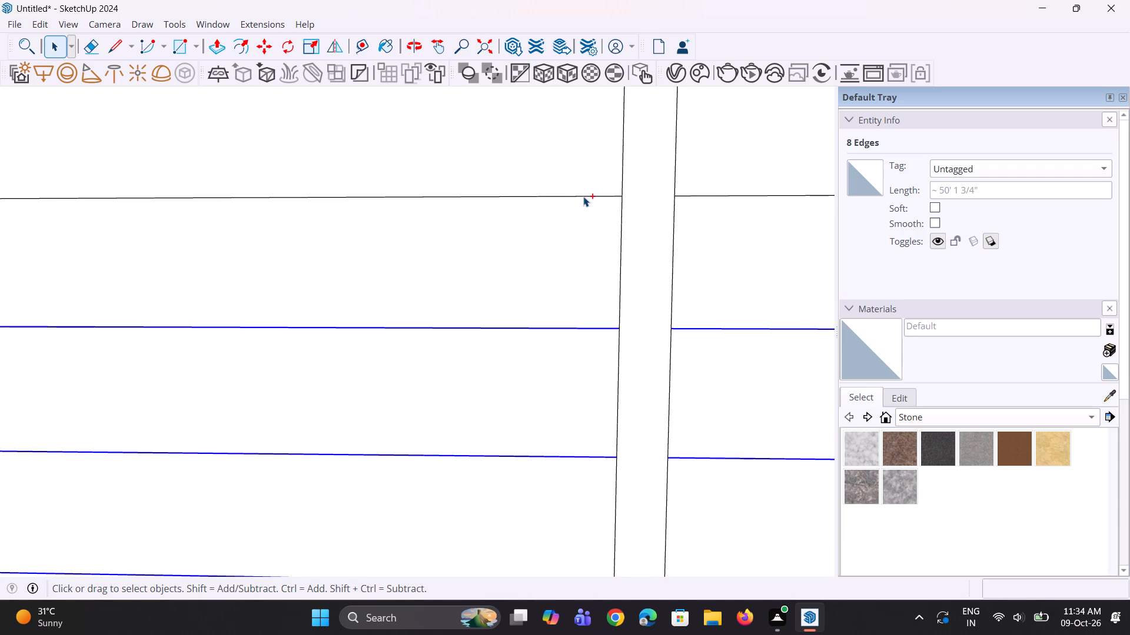
pyautogui.keyDown('ctrl'); pyautogui.click(583, 198); pyautogui.keyUp('ctrl')
pyautogui.scroll(-7, 504, 225)
pyautogui.scroll(3, 637, 205)
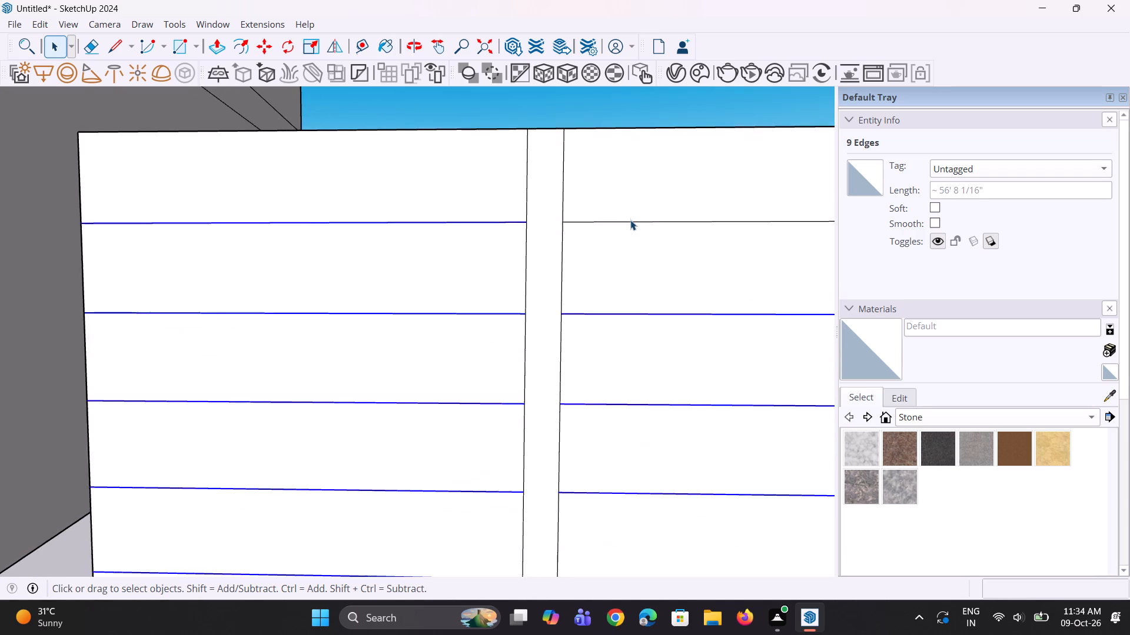
pyautogui.scroll(2, 630, 220)
pyautogui.keyDown('ctrl'); pyautogui.click(630, 223); pyautogui.keyUp('ctrl')
pyautogui.scroll(-5, 643, 226)
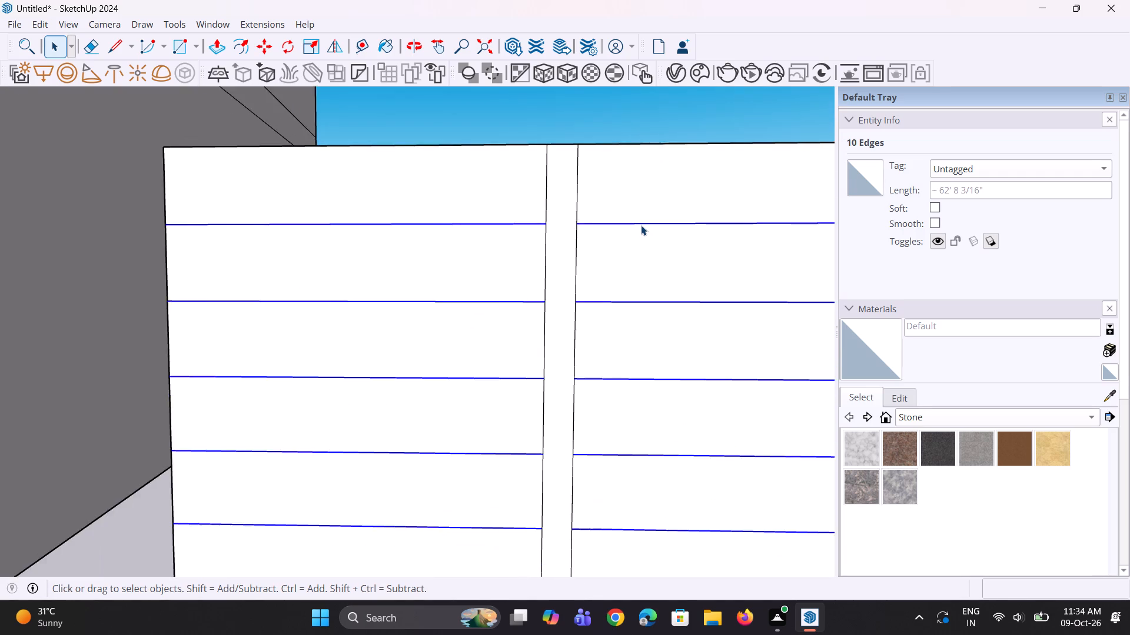
pyautogui.scroll(-6, 641, 225)
pyautogui.press('m')
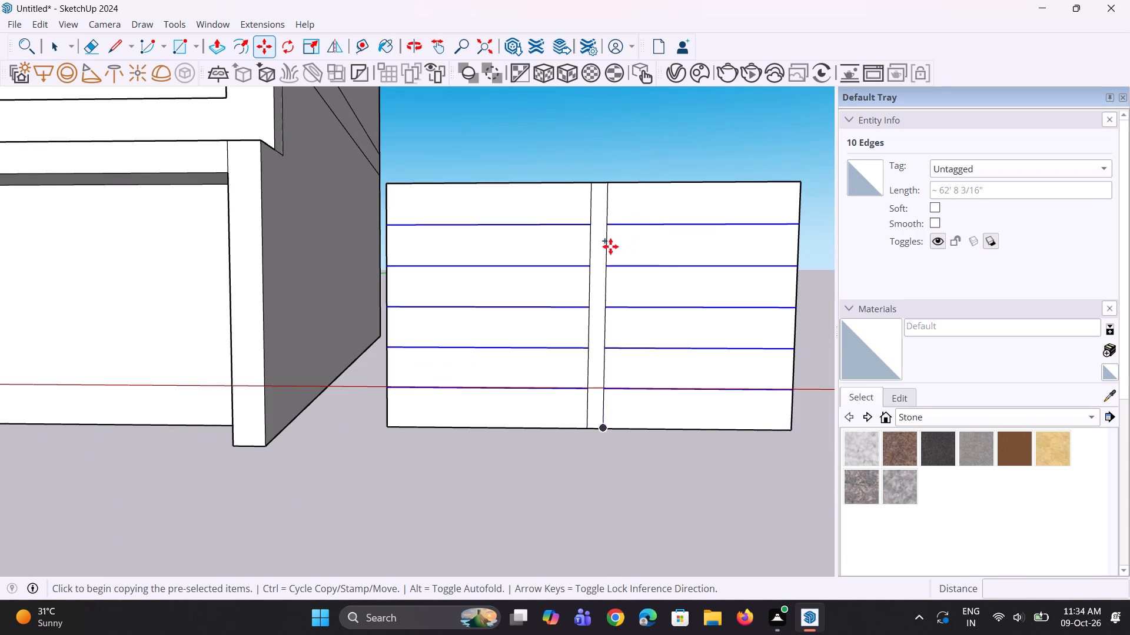
pyautogui.click(610, 226)
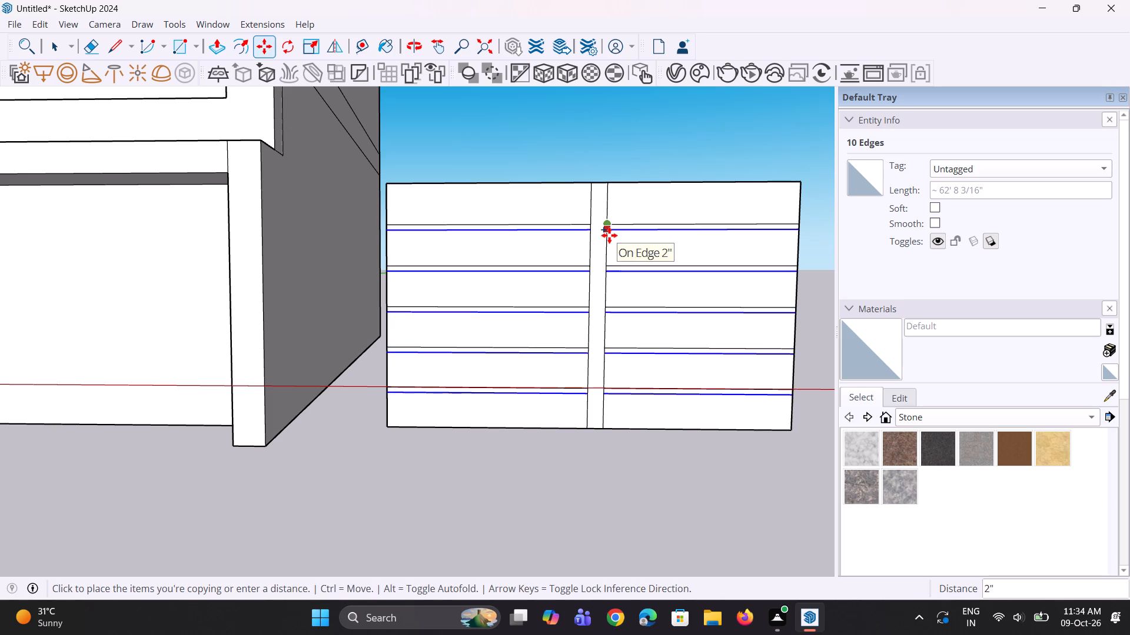
pyautogui.click(609, 235)
pyautogui.press('space')
pyautogui.press('space')
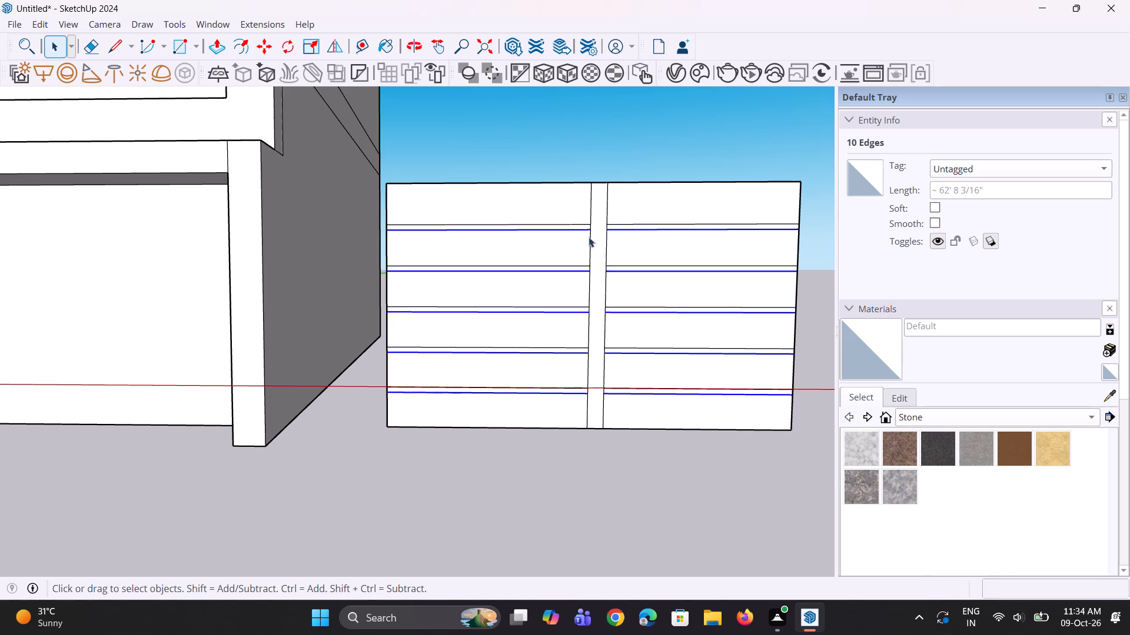
pyautogui.click(601, 148)
# Copy the top edges of both panel halves about 3 5/8" down to form a narrow strip along the top.
pyautogui.scroll(2, 505, 202)
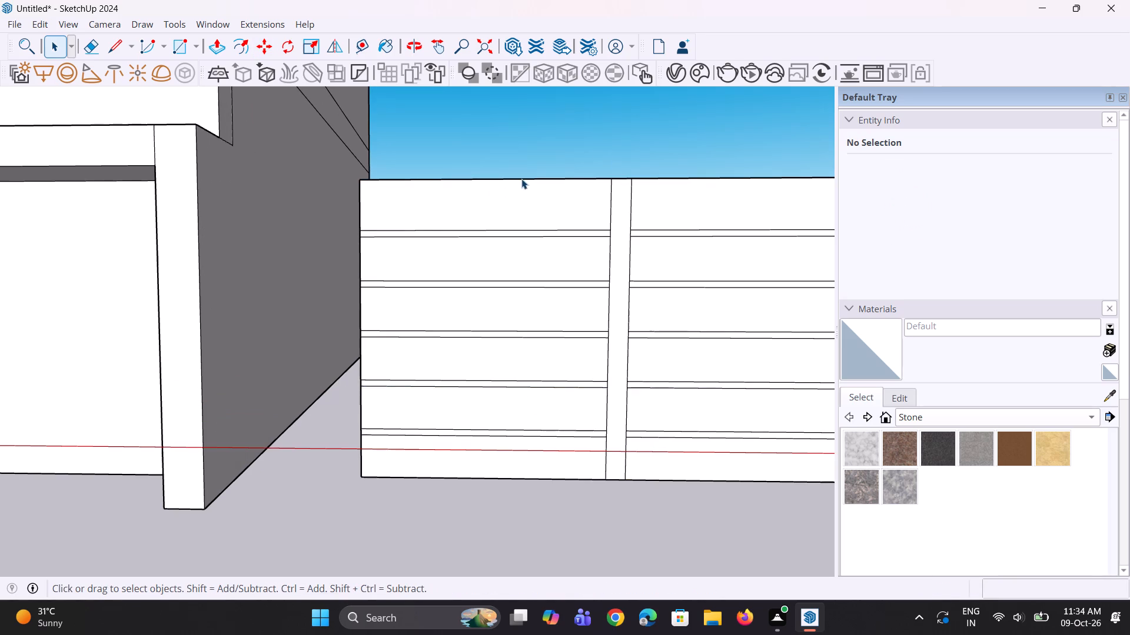
pyautogui.click(521, 178)
pyautogui.scroll(2, 620, 205)
pyautogui.keyDown('ctrl'); pyautogui.click(664, 173); pyautogui.keyUp('ctrl')
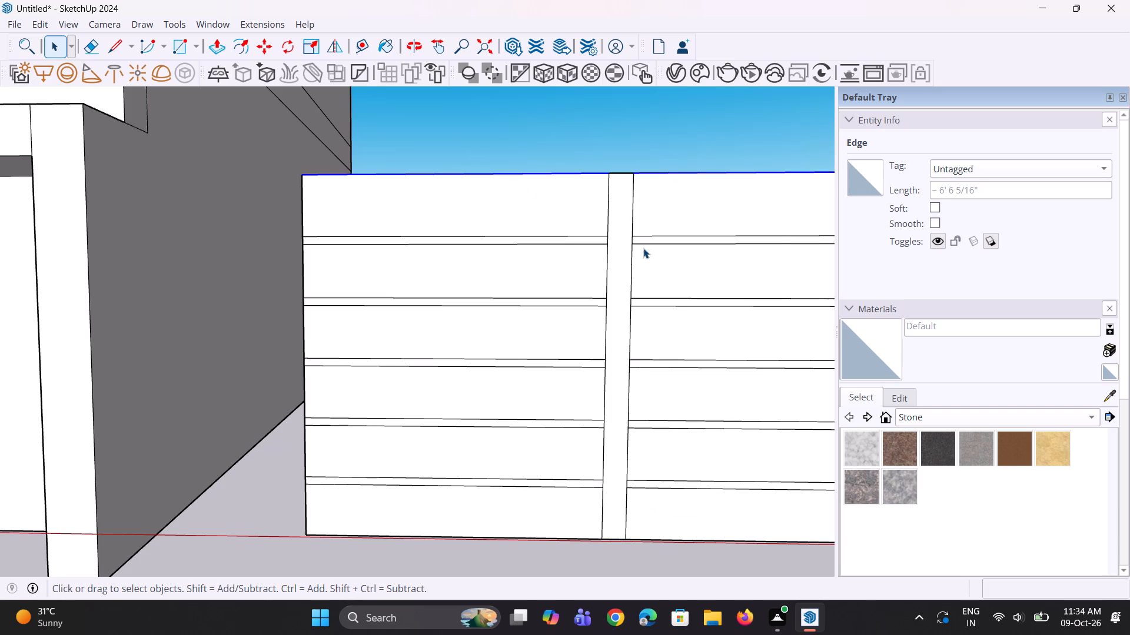
pyautogui.scroll(-3, 642, 258)
pyautogui.press('m')
pyautogui.scroll(2, 621, 228)
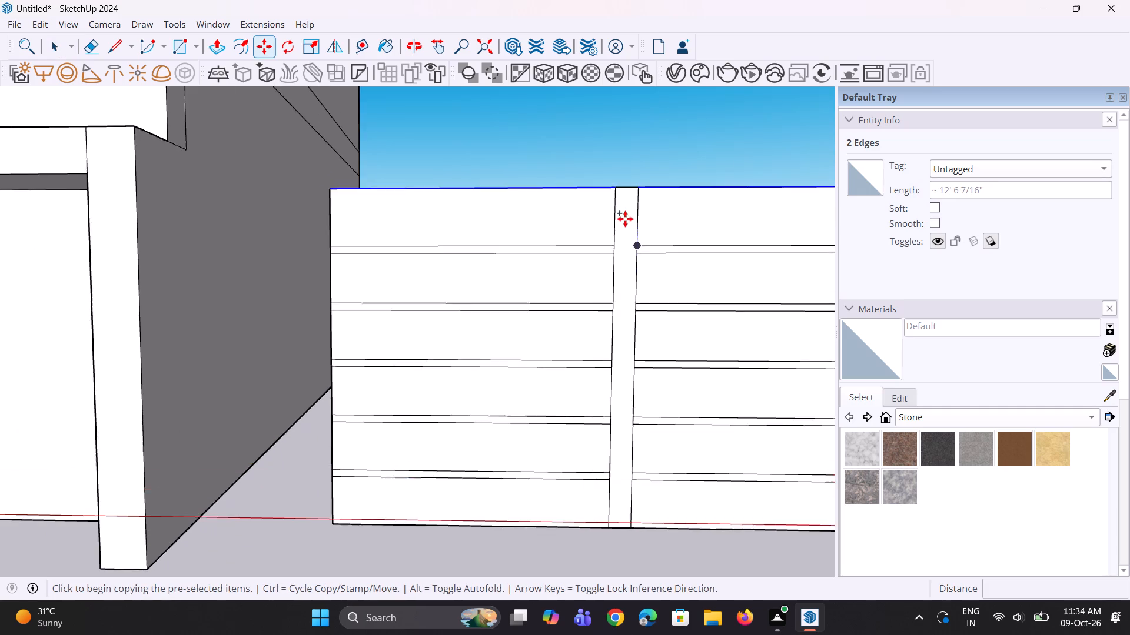
pyautogui.scroll(4, 625, 219)
pyautogui.click(645, 174)
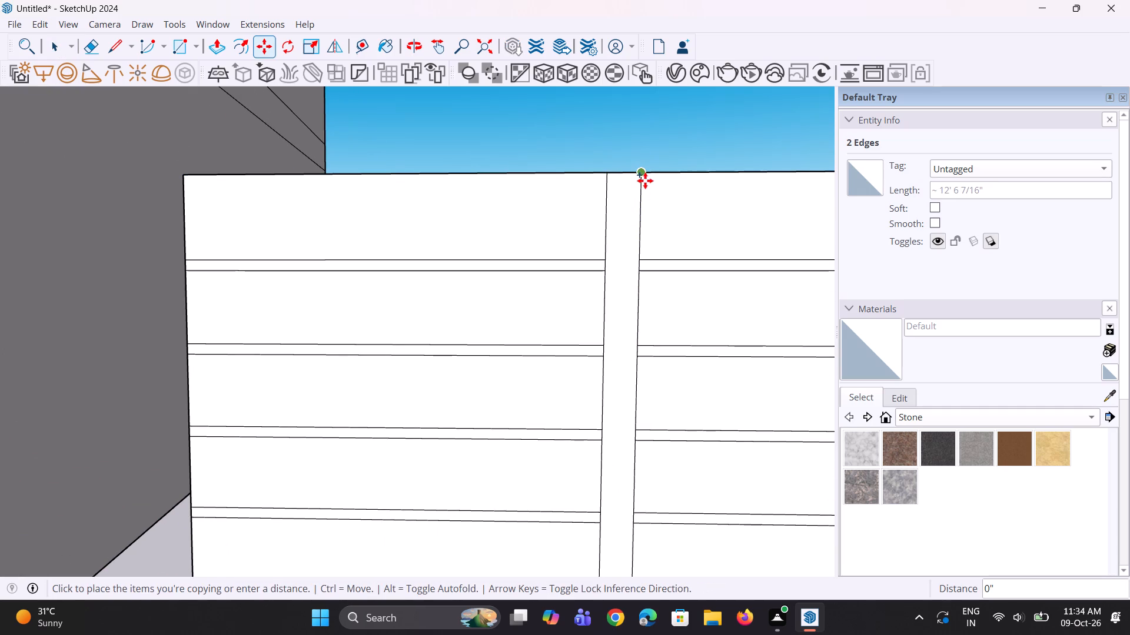
pyautogui.click(646, 192)
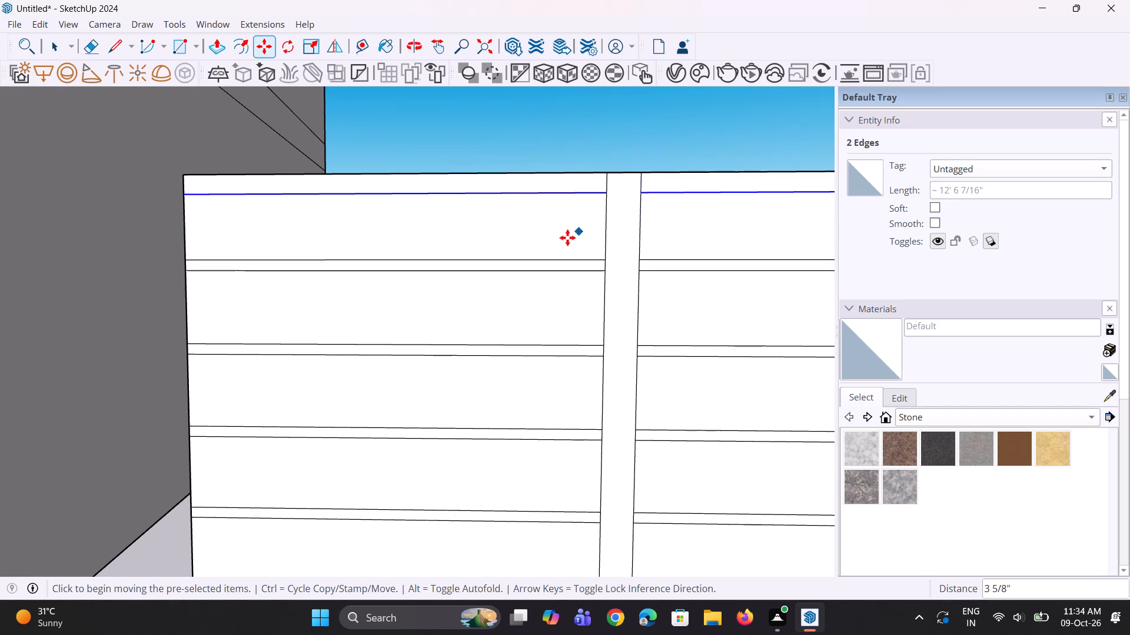
pyautogui.scroll(-8, 566, 238)
pyautogui.press('space')
pyautogui.click(662, 170)
# Copy the bottom edges of both panel halves about 4 3/4" up to form a narrow strip along the bottom.
pyautogui.scroll(3, 521, 482)
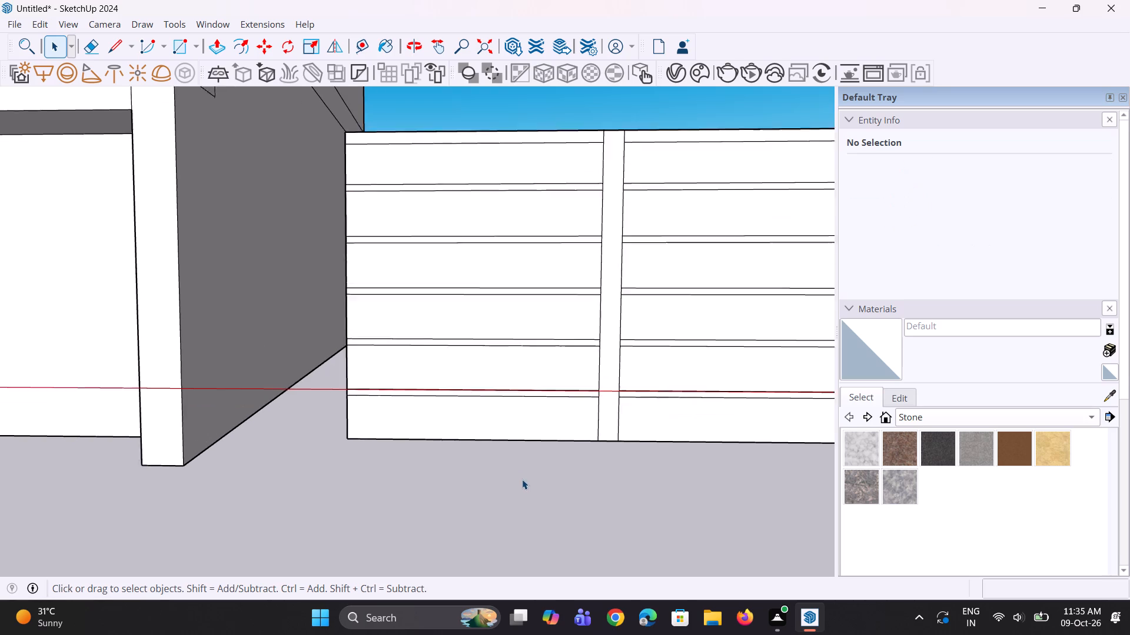
pyautogui.scroll(1, 522, 479)
pyautogui.click(540, 435)
pyautogui.scroll(-1, 494, 447)
pyautogui.click(508, 440)
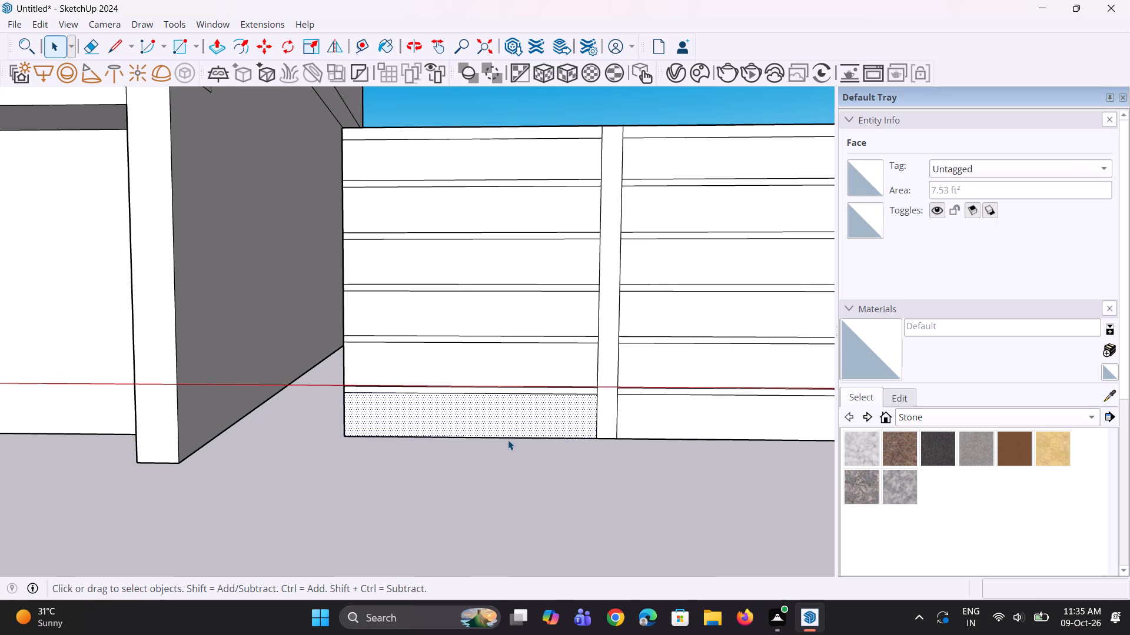
pyautogui.scroll(1, 648, 451)
pyautogui.keyDown('ctrl'); pyautogui.click(649, 436); pyautogui.keyUp('ctrl')
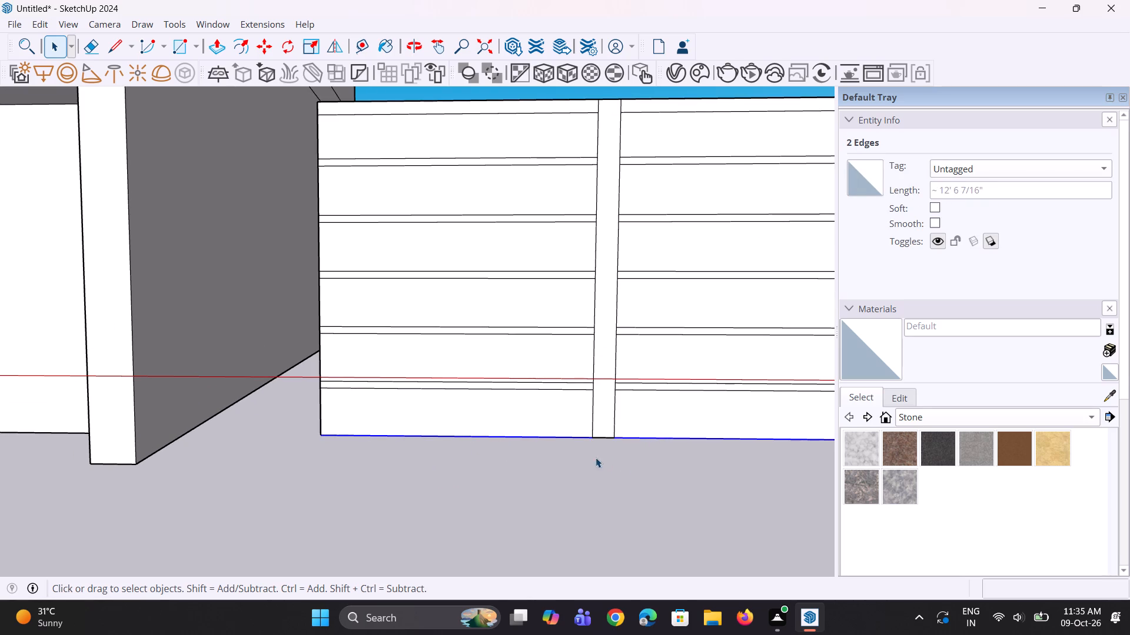
pyautogui.press('m')
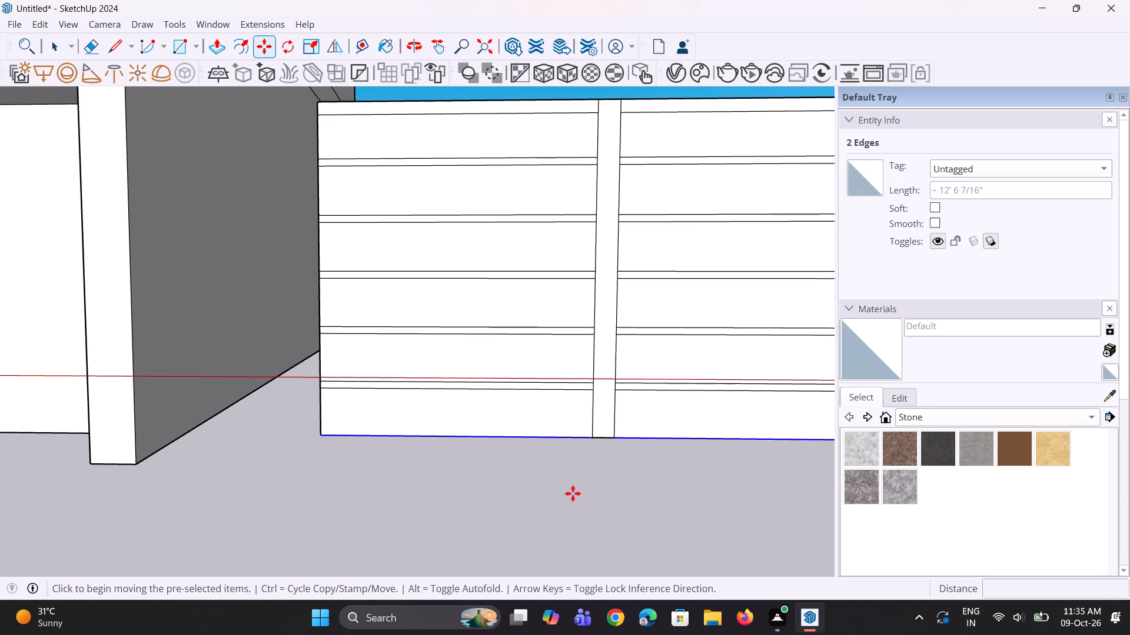
pyautogui.scroll(2, 612, 447)
pyautogui.click(613, 440)
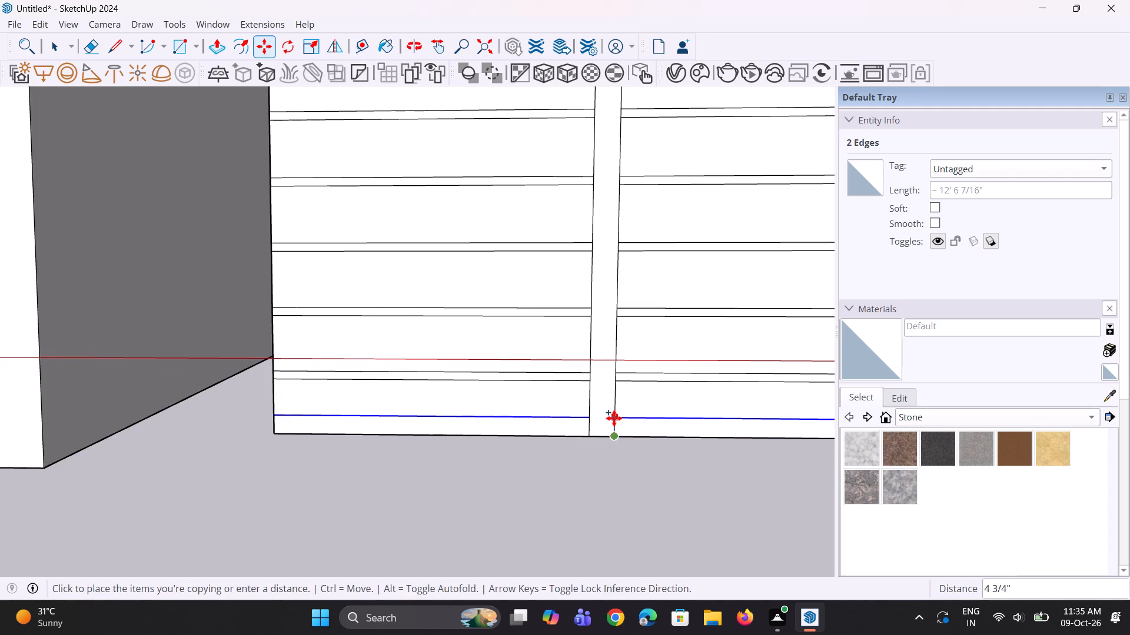
pyautogui.click(614, 418)
pyautogui.scroll(-5, 592, 476)
pyautogui.press('space')
pyautogui.click(591, 484)
# Examine the divided panel and its placement beside the building from the front, side and back.
pyautogui.press('space')
pyautogui.scroll(-4, 562, 484)
pyautogui.moveTo(562, 484); pyautogui.dragTo(561, 496, button='middle')
pyautogui.scroll(2, 561, 496)
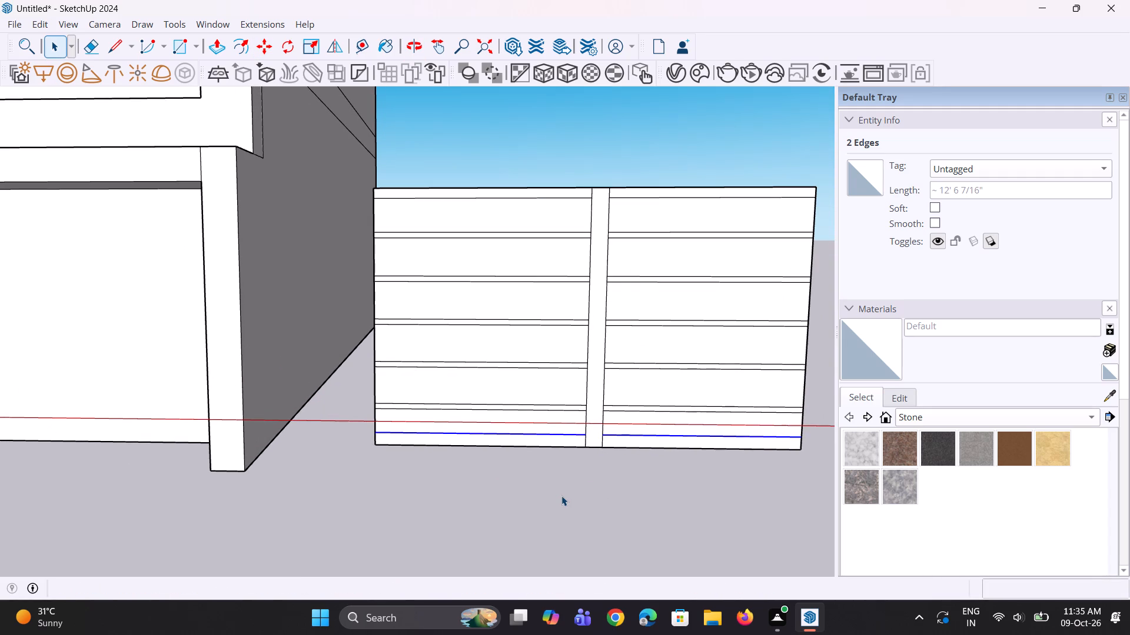
pyautogui.scroll(-3, 526, 454)
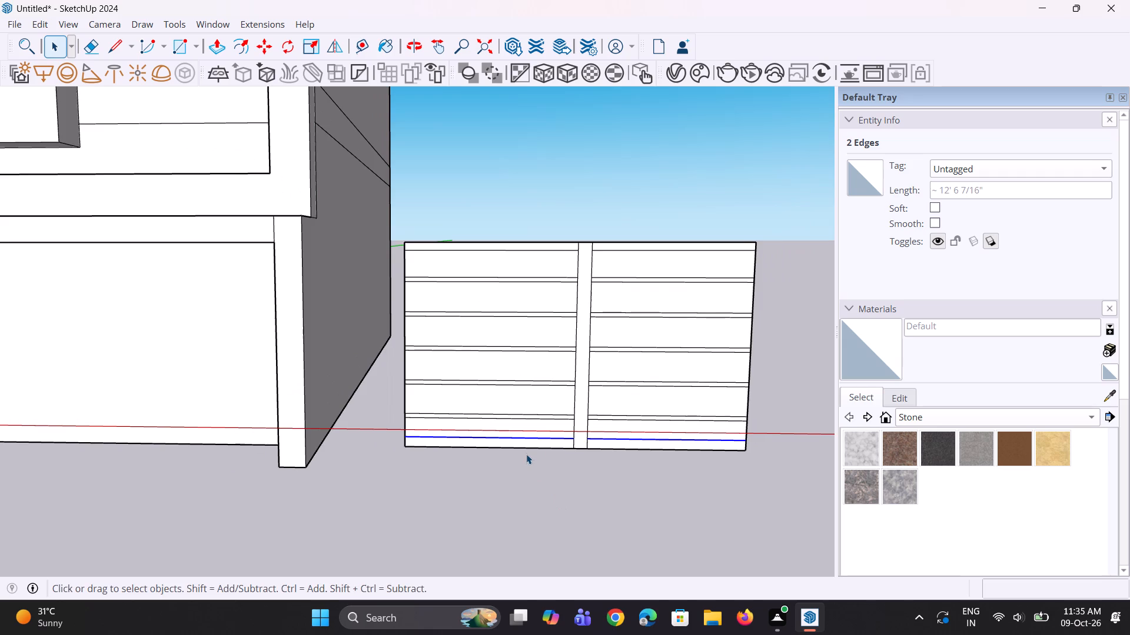
pyautogui.moveTo(526, 454); pyautogui.dragTo(704, 453, button='middle')
pyautogui.scroll(-4, 682, 435)
pyautogui.moveTo(662, 437); pyautogui.dragTo(352, 473, button='middle')
pyautogui.moveTo(529, 437); pyautogui.dragTo(475, 452, button='middle')
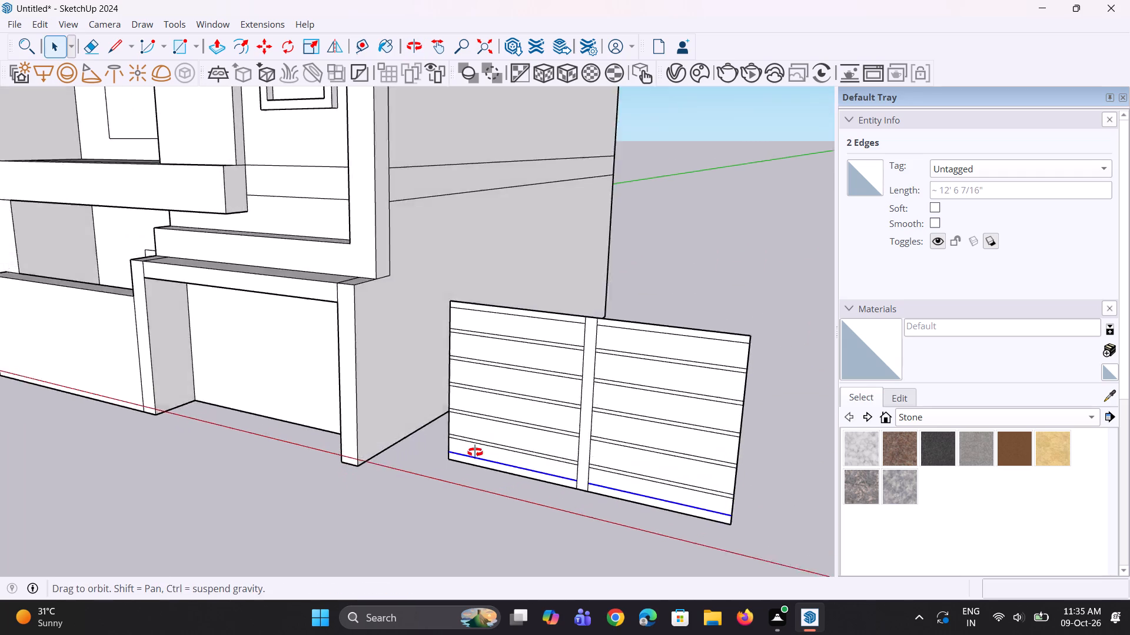
pyautogui.moveTo(475, 452); pyautogui.dragTo(112, 422, button='middle')
pyautogui.scroll(-11, 310, 379)
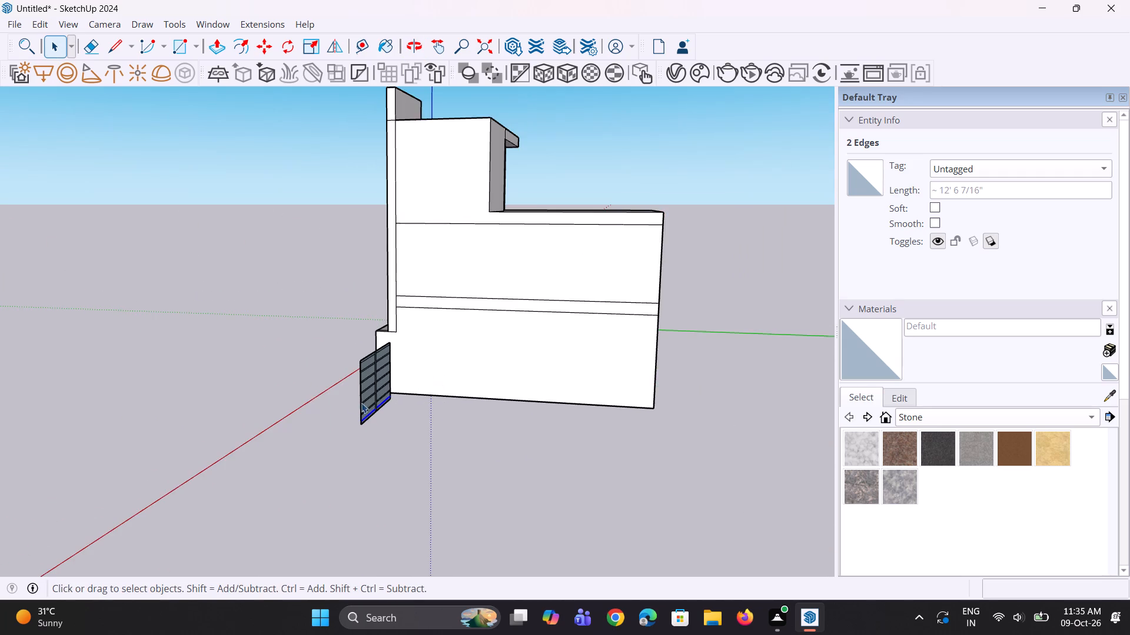
pyautogui.moveTo(343, 400); pyautogui.dragTo(292, 406, button='middle')
pyautogui.scroll(9, 327, 385)
pyautogui.moveTo(313, 364); pyautogui.dragTo(342, 389, button='middle')
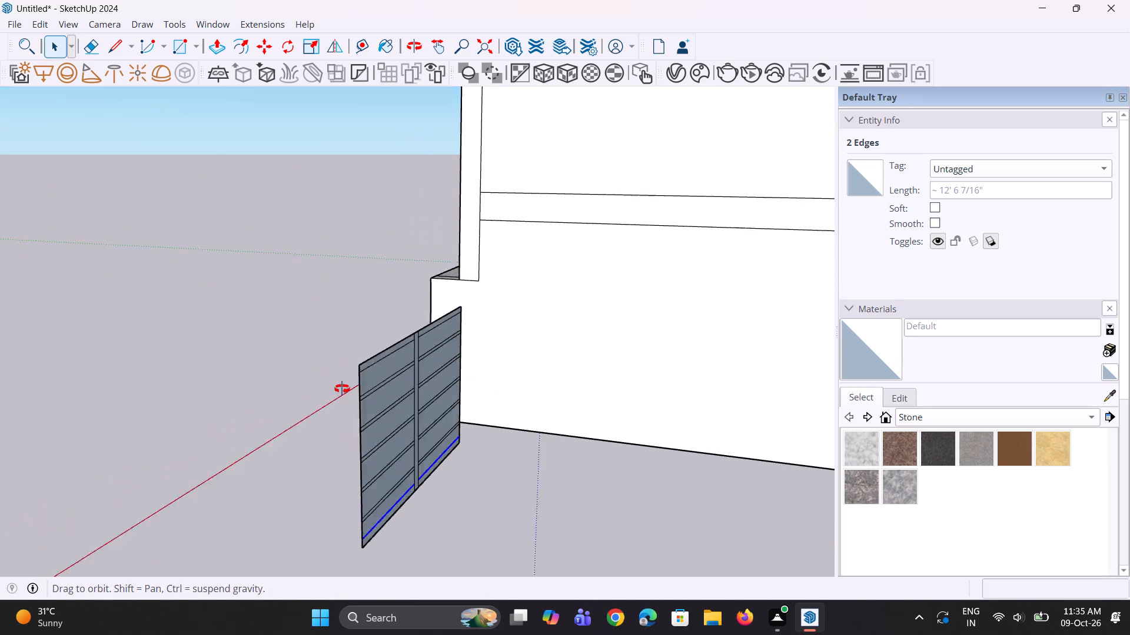
pyautogui.moveTo(342, 389); pyautogui.dragTo(354, 392, button='middle')
pyautogui.scroll(-2, 355, 392)
pyautogui.moveTo(364, 403); pyautogui.dragTo(440, 417, button='middle')
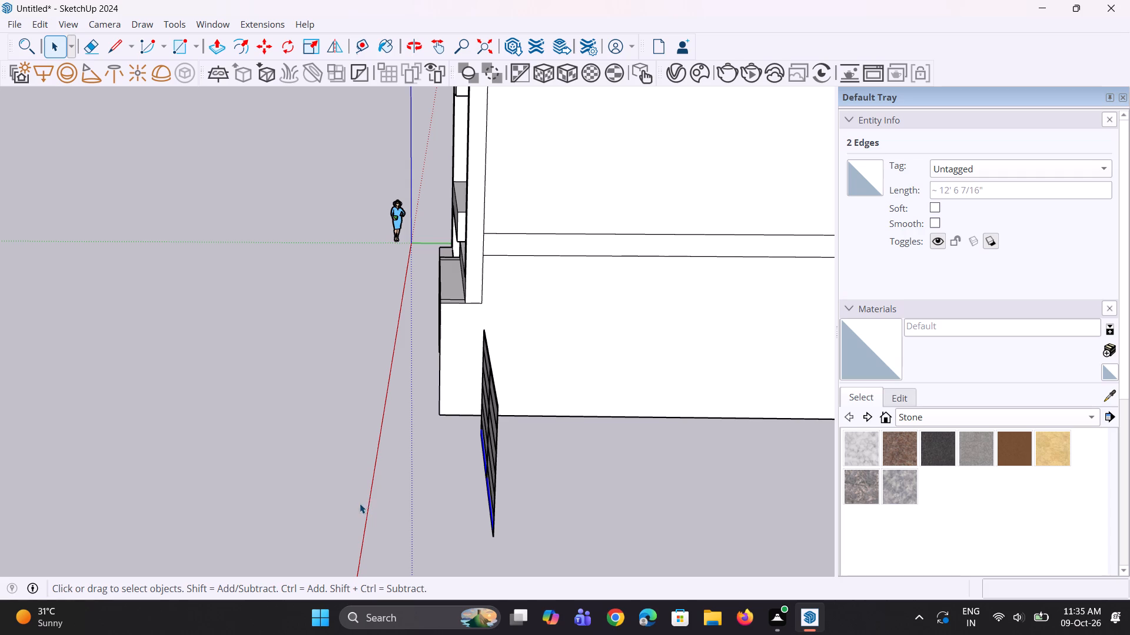
pyautogui.scroll(-6, 391, 510)
# Push/Pull the top strip of the detached panel's left half outward about 4 9/16".
pyautogui.moveTo(398, 494); pyautogui.dragTo(579, 470, button='middle')
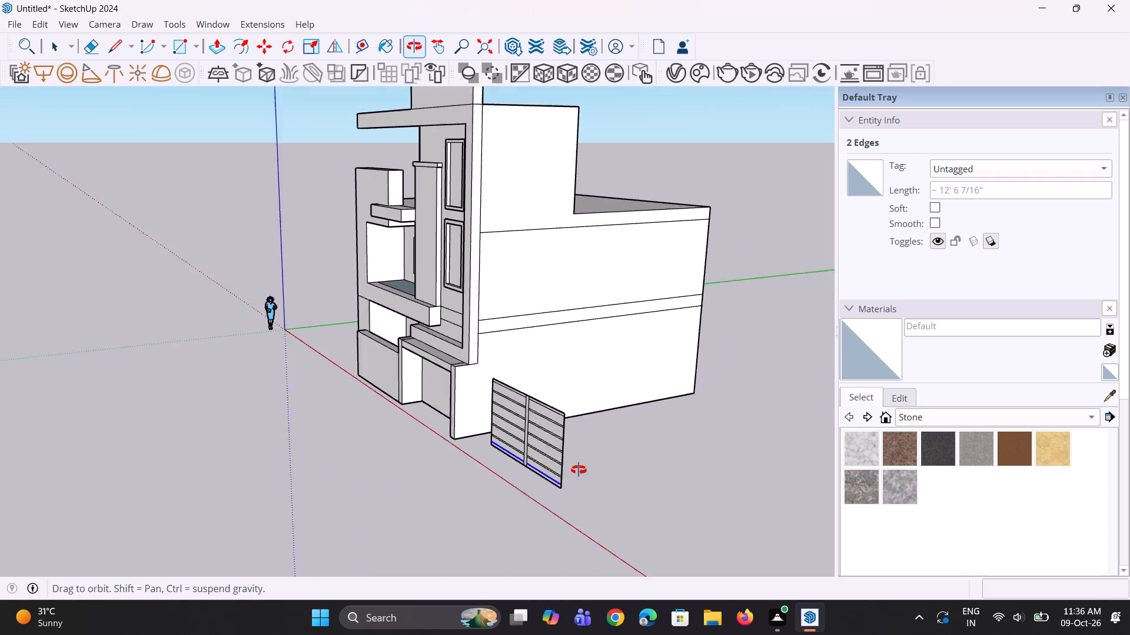
pyautogui.moveTo(579, 470); pyautogui.dragTo(583, 470, button='middle')
pyautogui.scroll(3, 518, 429)
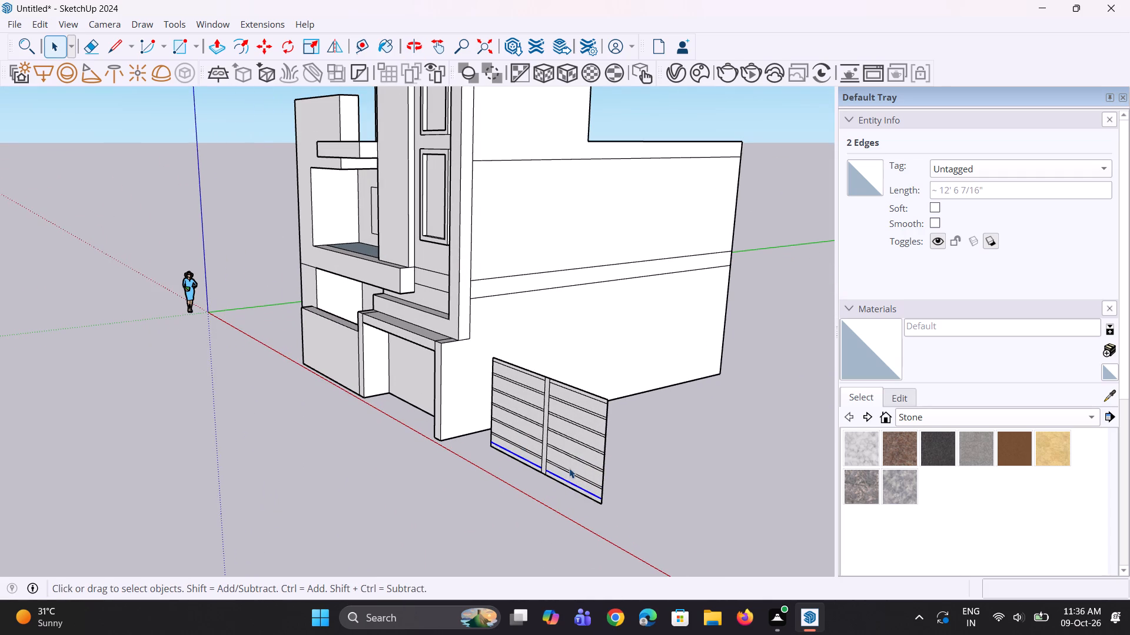
pyautogui.press('p')
pyautogui.scroll(2, 559, 454)
pyautogui.scroll(6, 513, 342)
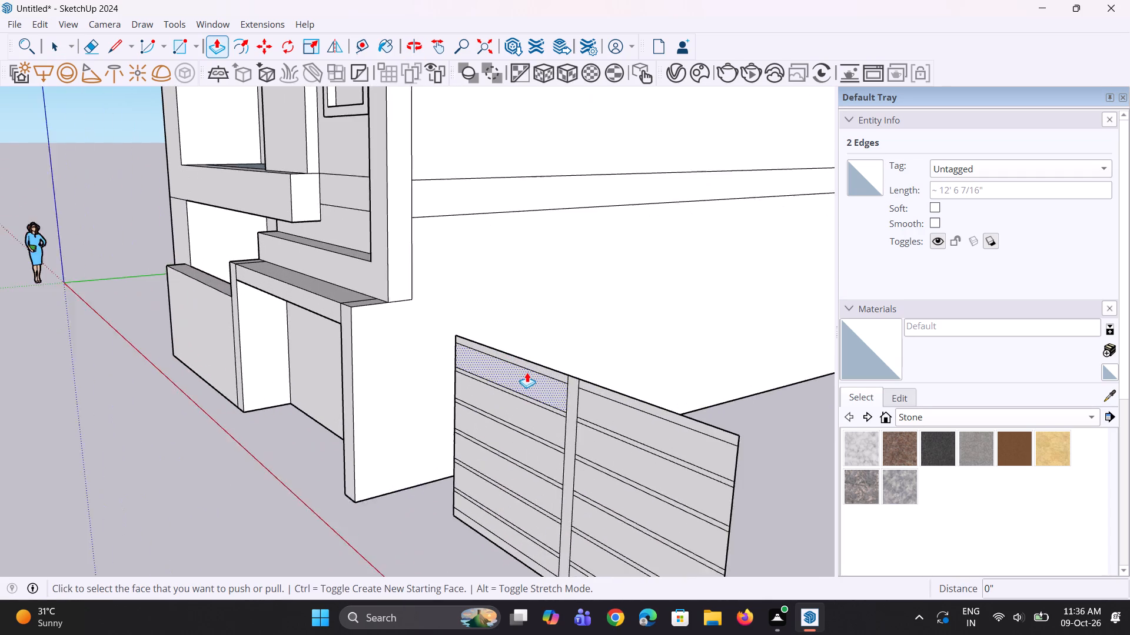
pyautogui.click(540, 372)
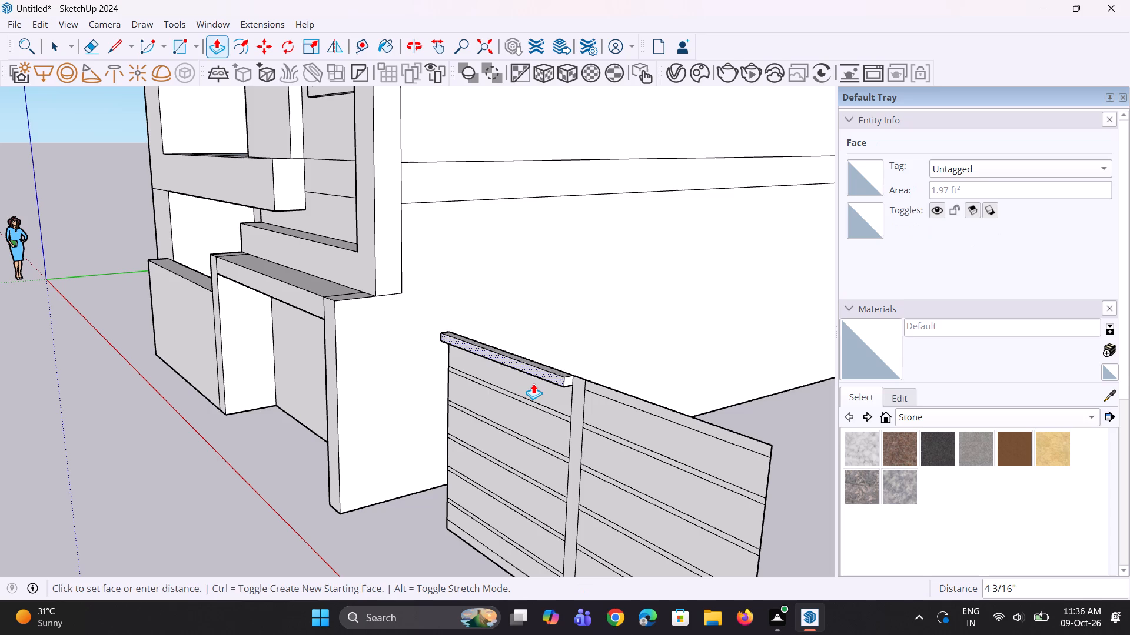
pyautogui.click(533, 384)
# Pull the upper three rows and the narrow strips below each in the panel's left half out to the same depth.
pyautogui.doubleClick(540, 394)
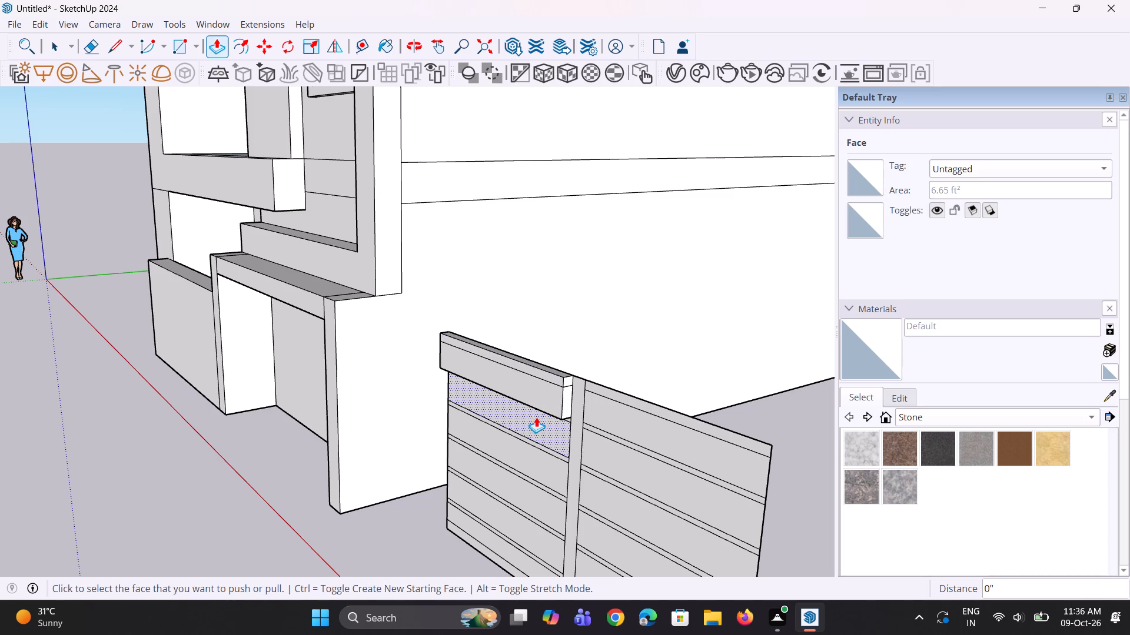
pyautogui.scroll(3, 525, 454)
pyautogui.moveTo(570, 414); pyautogui.dragTo(569, 361, button='middle')
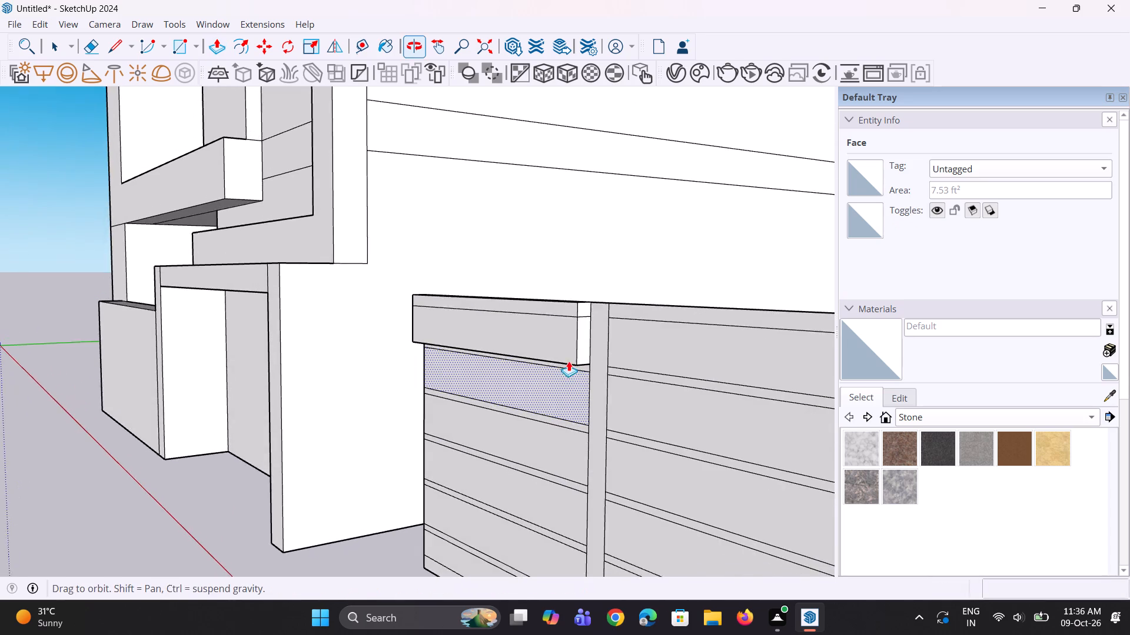
pyautogui.scroll(2, 572, 369)
pyautogui.doubleClick(583, 365)
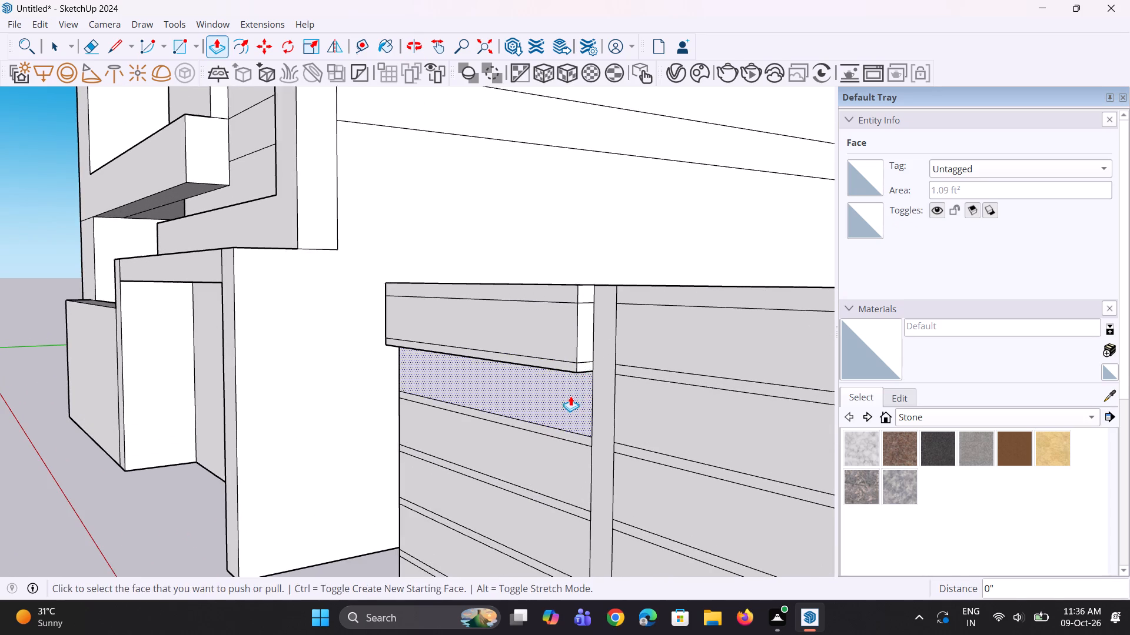
pyautogui.doubleClick(570, 396)
pyautogui.moveTo(562, 445); pyautogui.dragTo(554, 383, button='middle')
pyautogui.scroll(2, 554, 396)
pyautogui.doubleClick(554, 396)
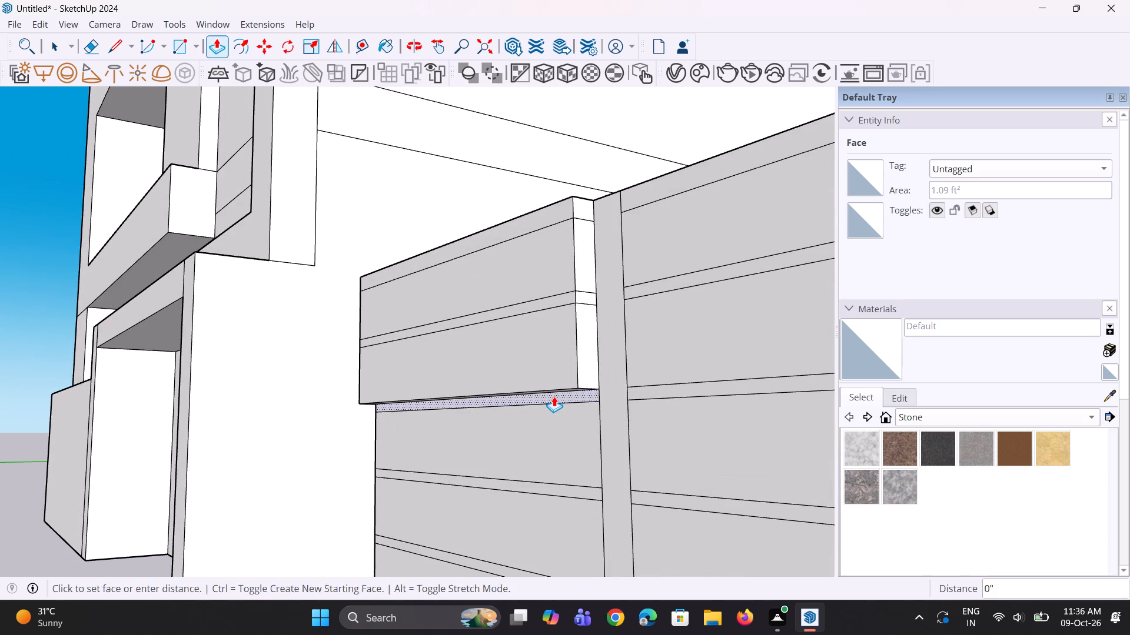
pyautogui.doubleClick(556, 432)
pyautogui.doubleClick(557, 491)
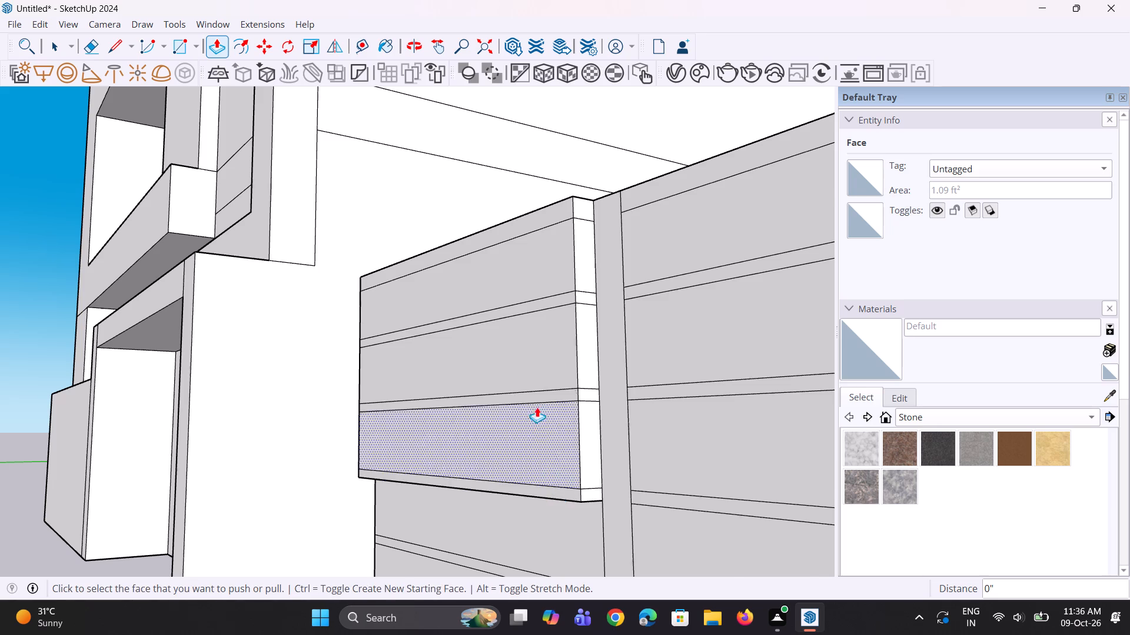
# Pull the left half's fourth row, the strip below it and the fifth row out 4 9/16", flush with the raised faces.
pyautogui.scroll(-3, 526, 396)
pyautogui.doubleClick(529, 484)
pyautogui.scroll(-2, 516, 403)
pyautogui.moveTo(529, 494); pyautogui.dragTo(529, 454, button='middle')
pyautogui.scroll(3, 532, 494)
pyautogui.doubleClick(534, 490)
pyautogui.scroll(-3, 478, 452)
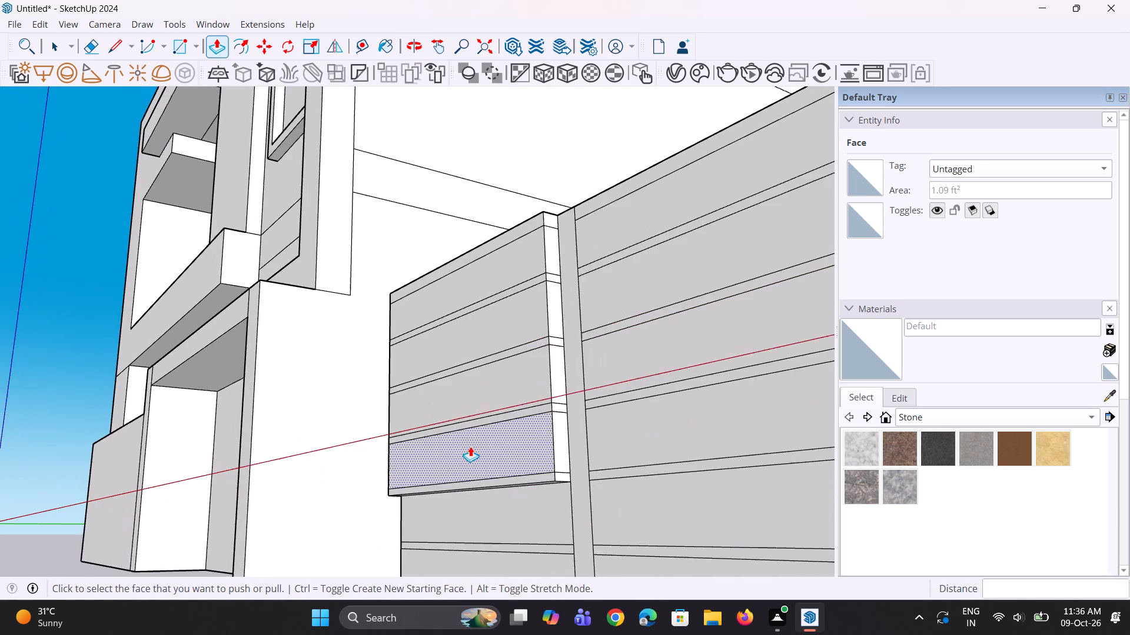
pyautogui.click(493, 522)
pyautogui.click(493, 515)
pyautogui.click(493, 514)
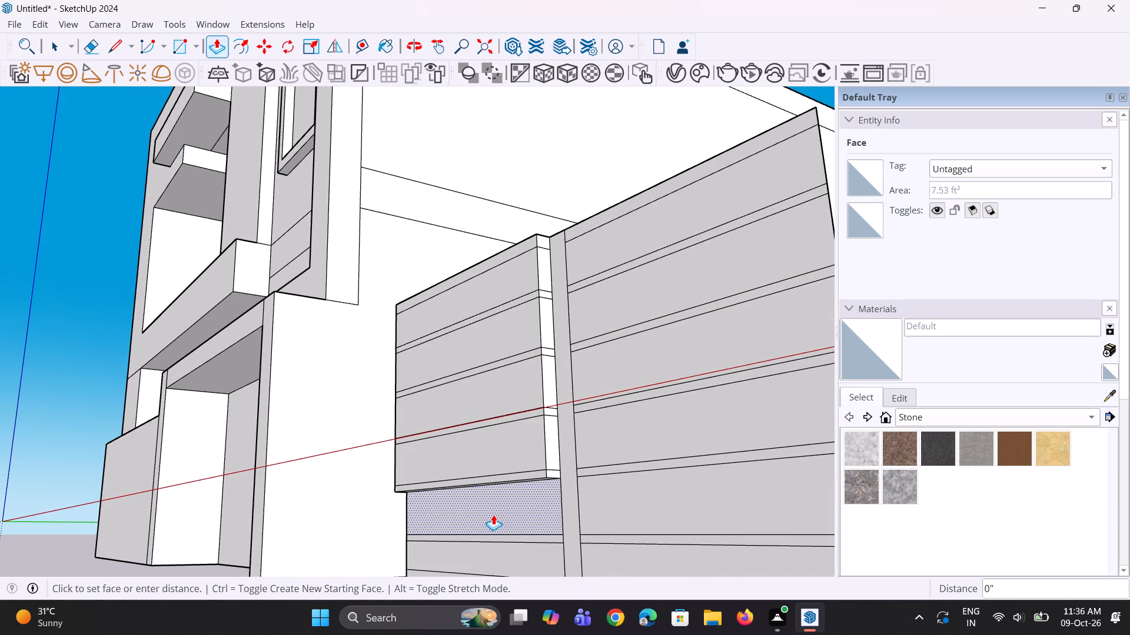
pyautogui.click(483, 475)
pyautogui.click(487, 534)
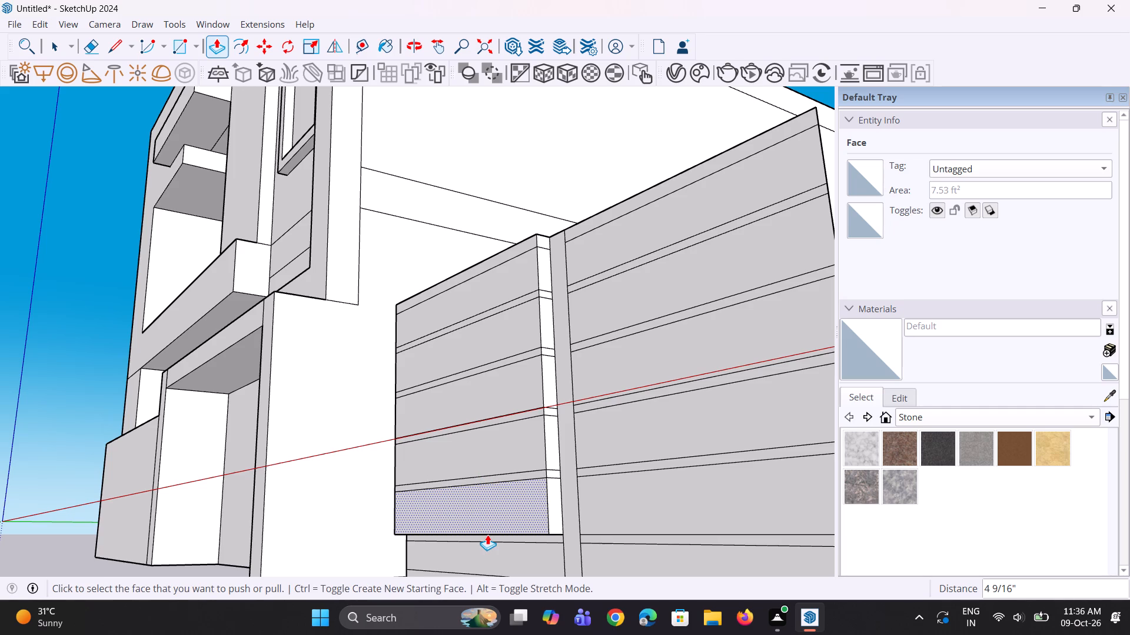
pyautogui.press('Escape')
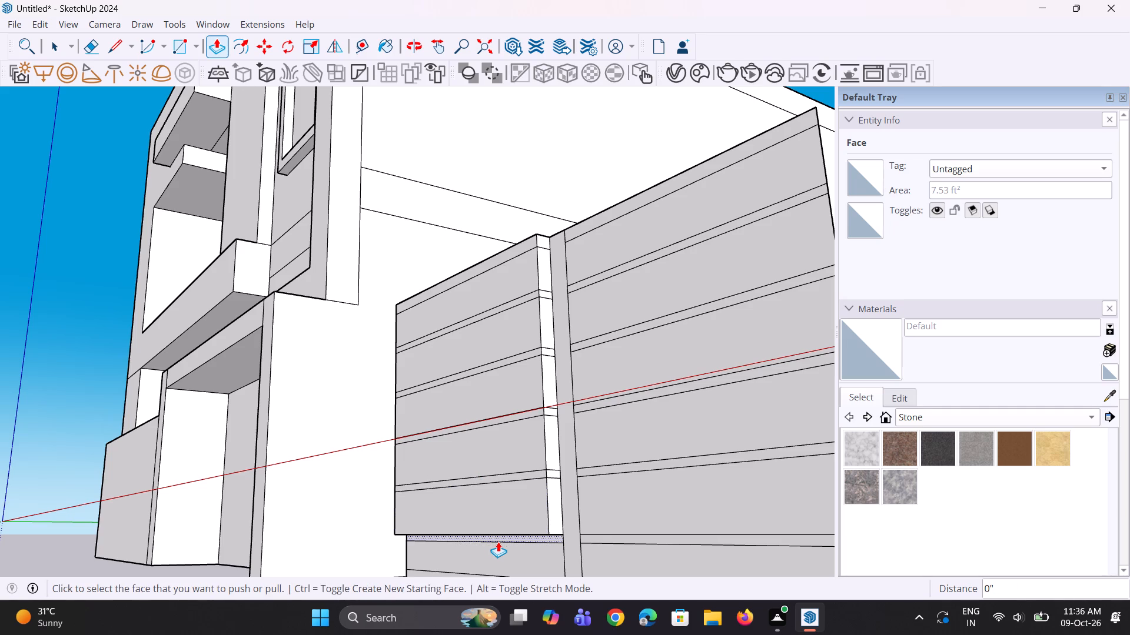
# Pull the left half's lowest dividing strip, last row and bottom strip out 4 9/16", flush with the faces above.
pyautogui.doubleClick(498, 542)
pyautogui.scroll(-3, 477, 493)
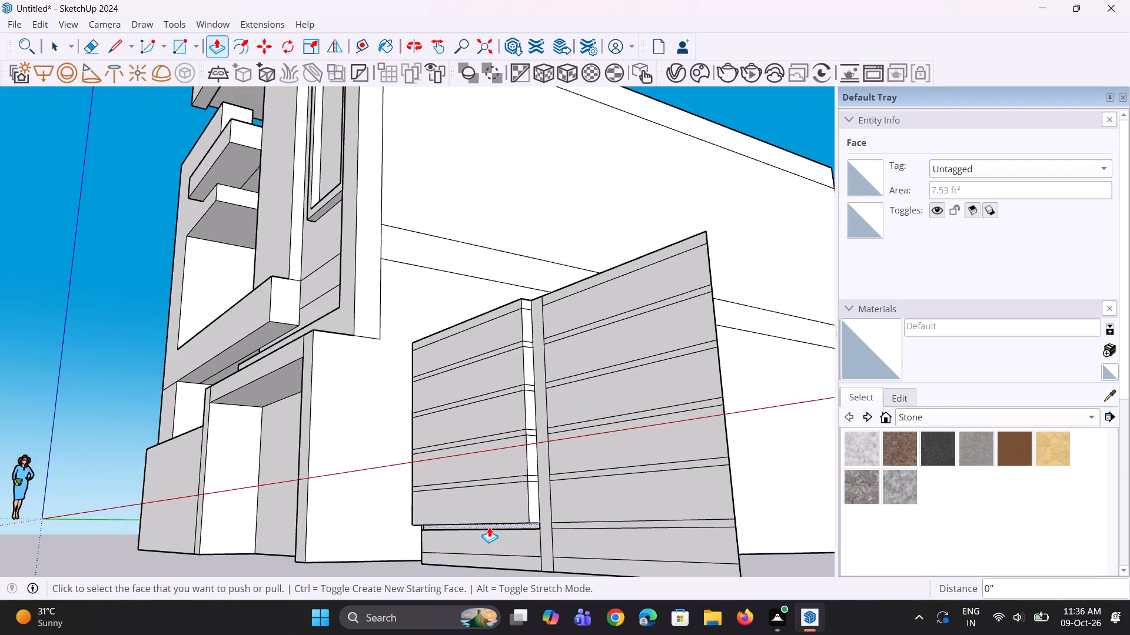
pyautogui.scroll(3, 488, 527)
pyautogui.hotkey('ctrl', 'z')
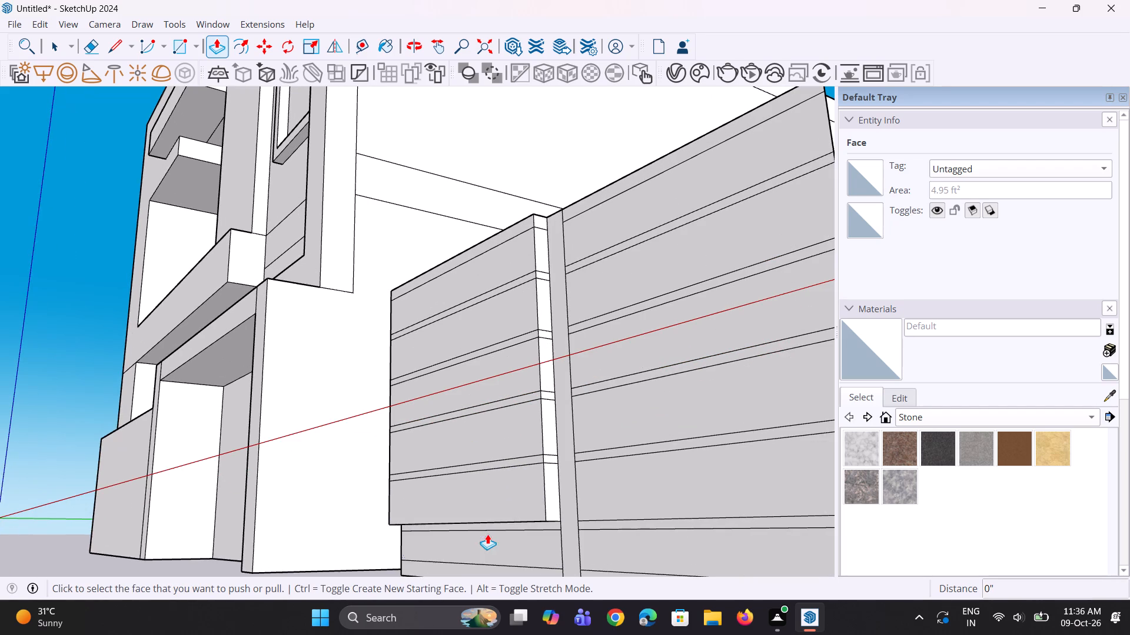
pyautogui.moveTo(502, 522); pyautogui.dragTo(486, 476, button='middle')
pyautogui.scroll(2, 487, 507)
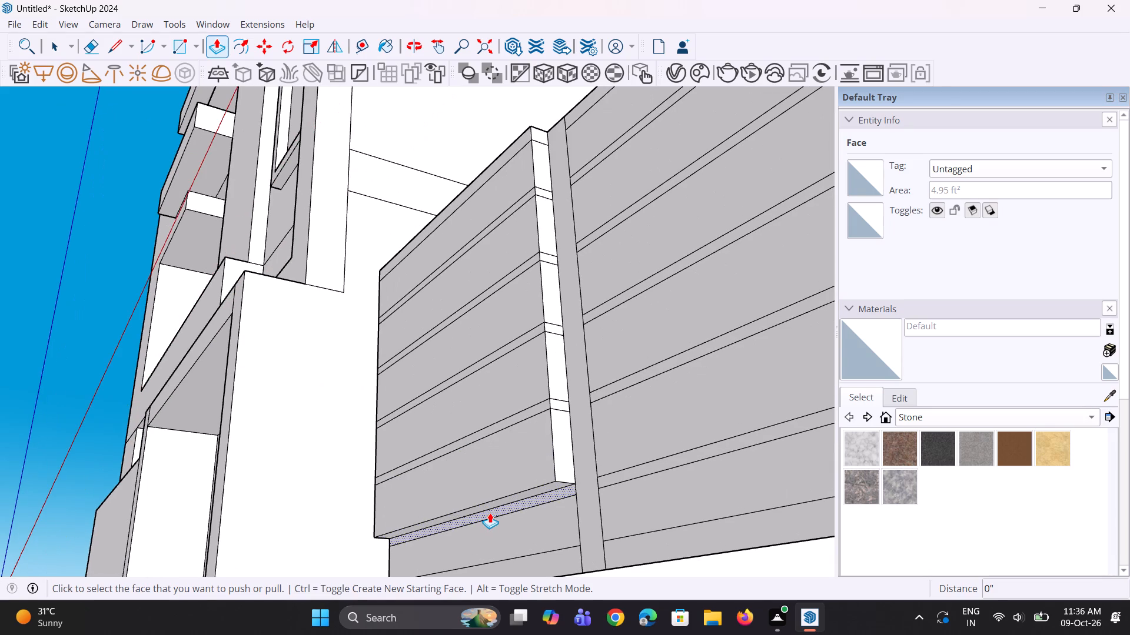
pyautogui.doubleClick(490, 513)
pyautogui.hotkey('ctrl', 'z')
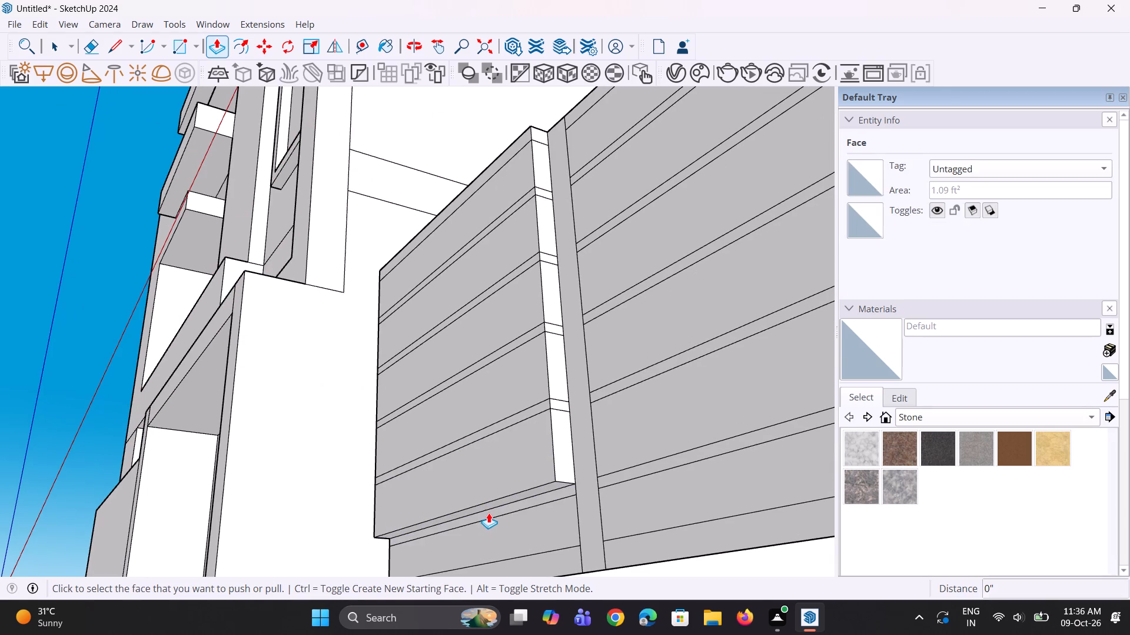
pyautogui.click(488, 513)
pyautogui.click(467, 488)
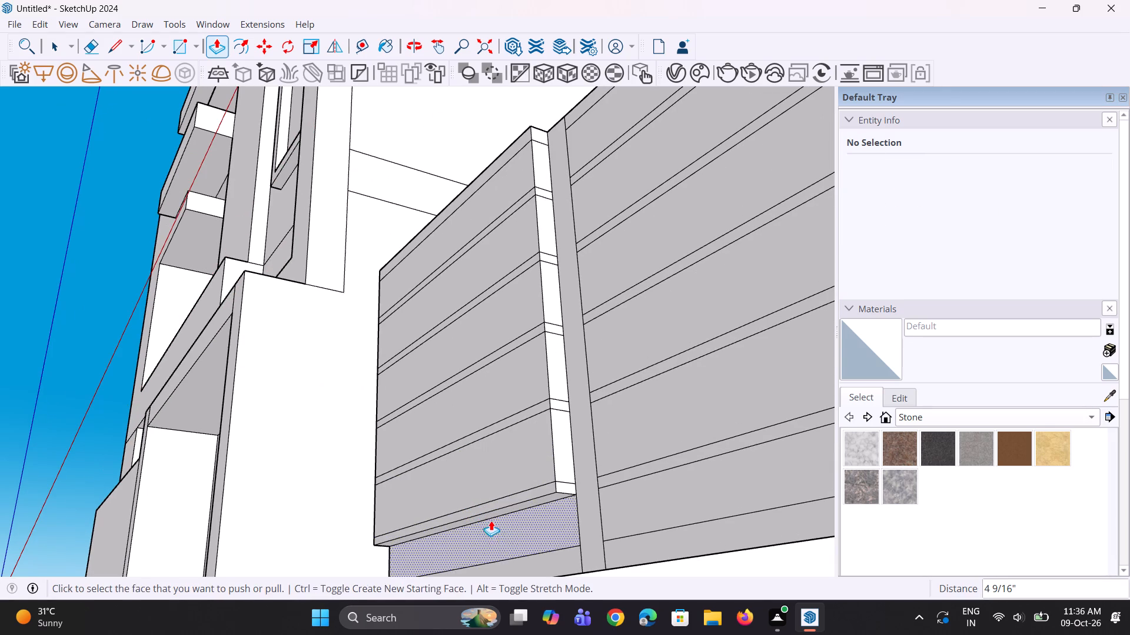
pyautogui.doubleClick(497, 526)
pyautogui.scroll(-3, 481, 457)
pyautogui.doubleClick(506, 546)
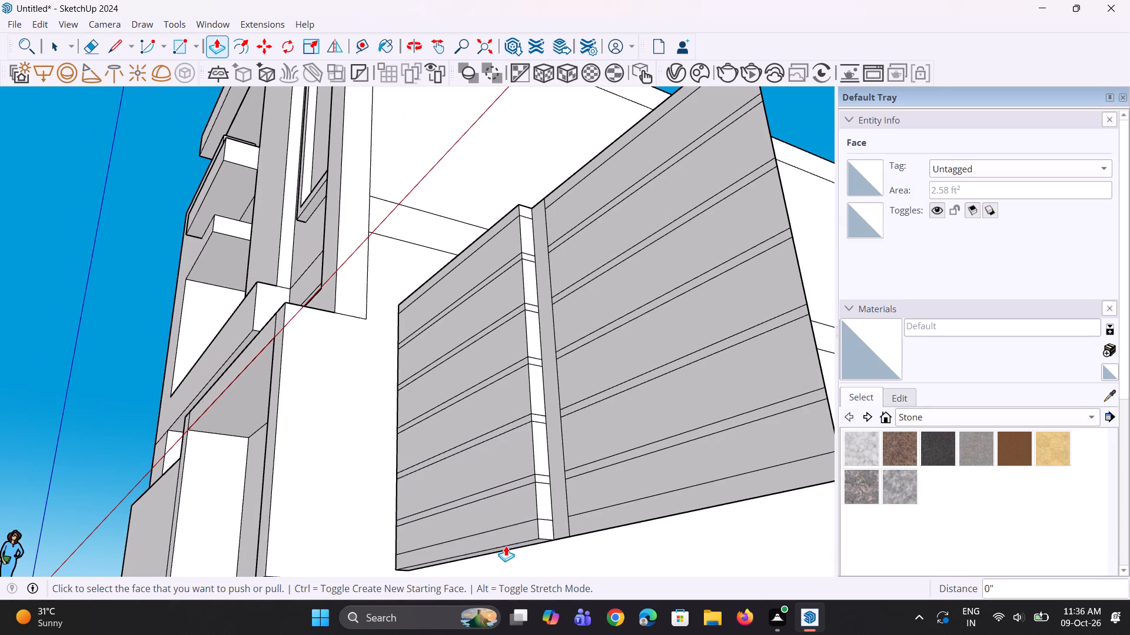
# Pull the right half's bottom strip, lowest two rows and the strip between them out 4 9/16", flush with the left half.
pyautogui.click(581, 527)
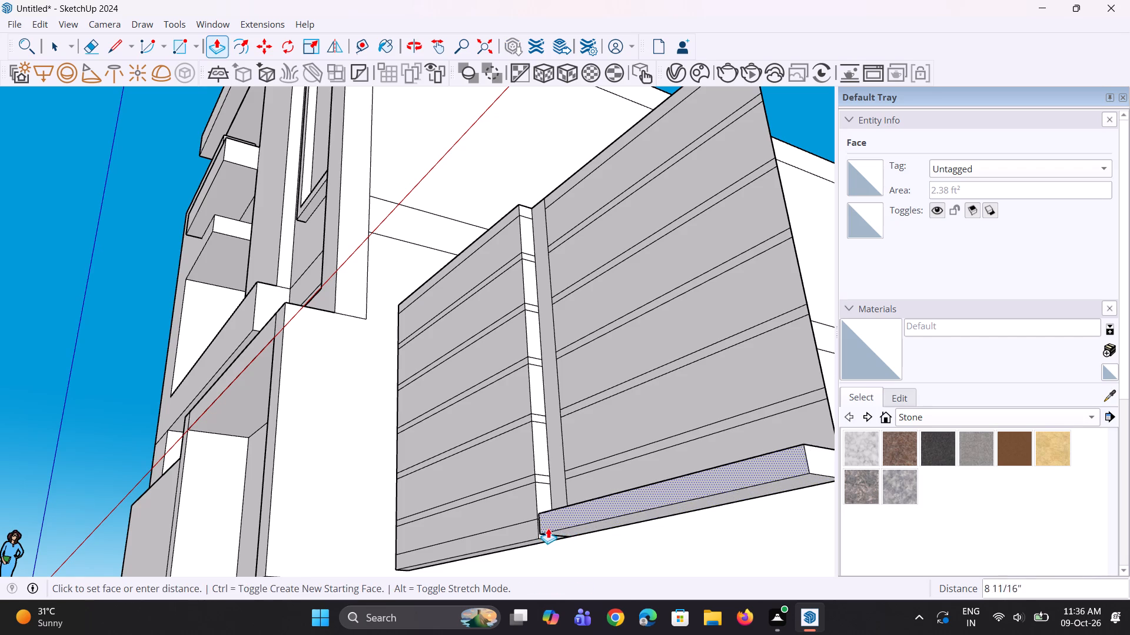
pyautogui.click(522, 467)
pyautogui.moveTo(539, 489); pyautogui.dragTo(561, 544, button='middle')
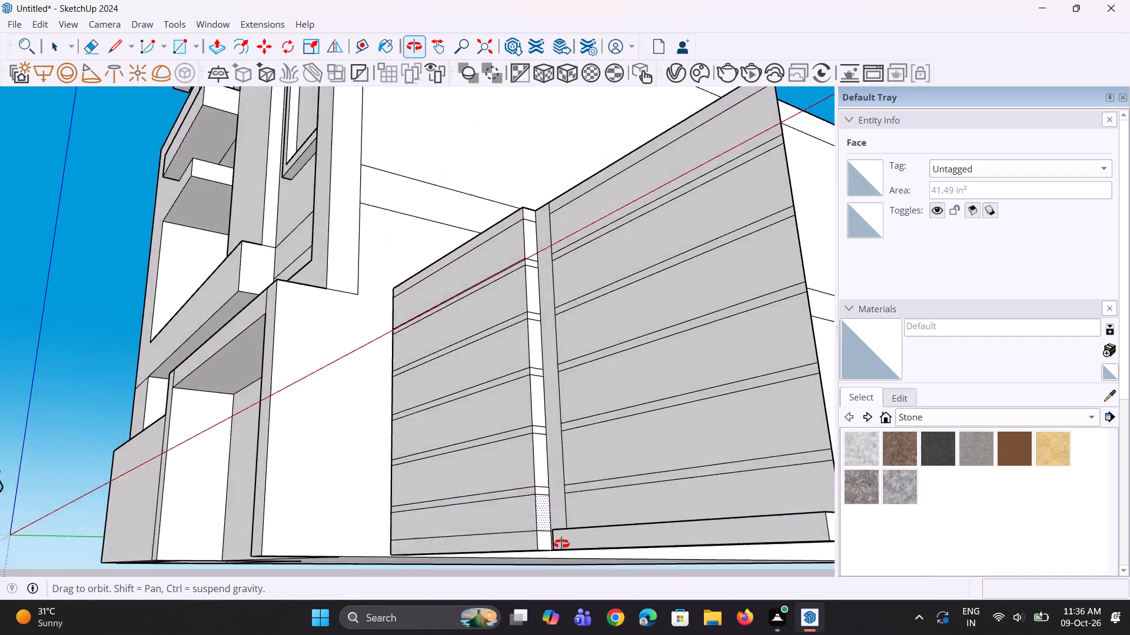
pyautogui.moveTo(561, 544); pyautogui.dragTo(567, 551, button='middle')
pyautogui.click(584, 532)
pyautogui.click(524, 494)
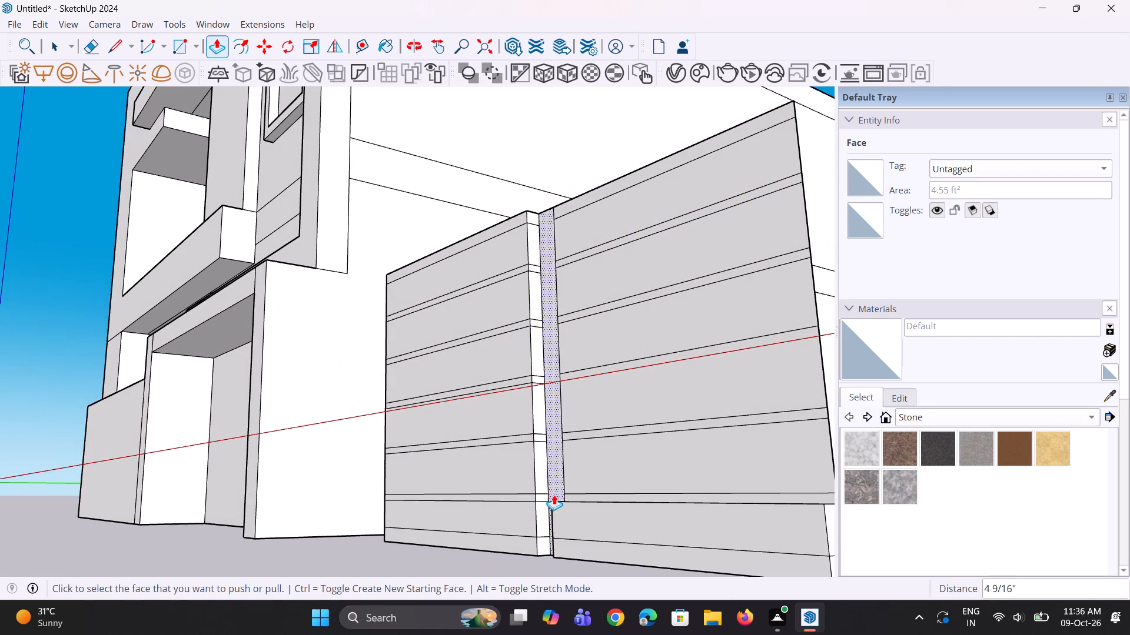
pyautogui.doubleClick(576, 501)
pyautogui.doubleClick(577, 487)
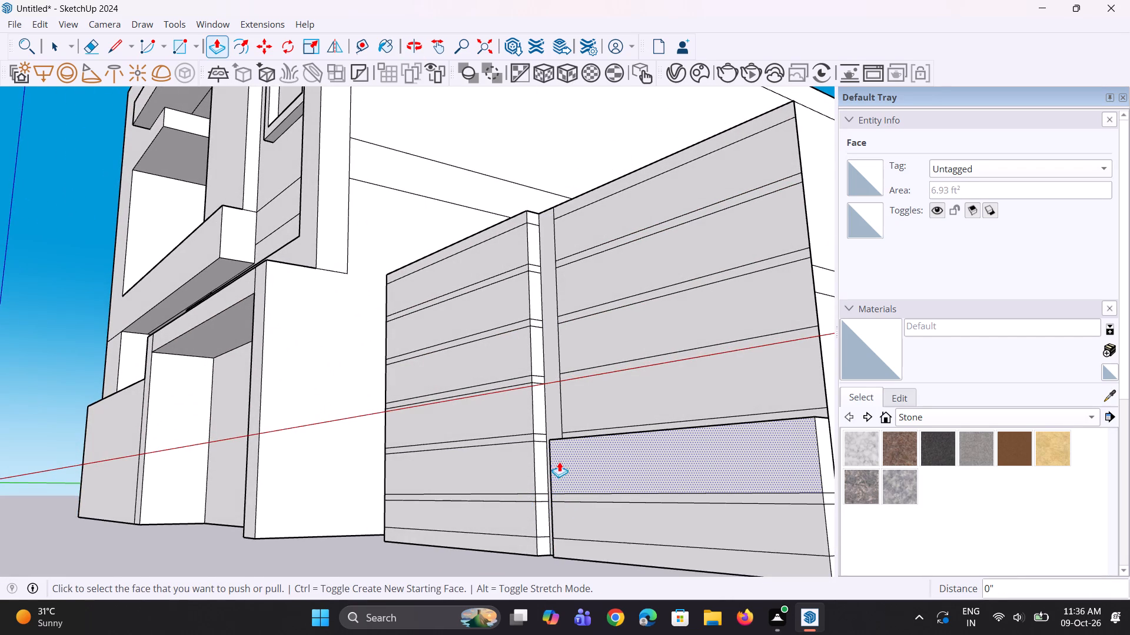
# Pull the right half's remaining dividing strips and the rows between them out to the same depth, stopping below the top row.
pyautogui.moveTo(574, 439); pyautogui.dragTo(591, 507, button='middle')
pyautogui.scroll(-1, 591, 507)
pyautogui.scroll(2, 600, 484)
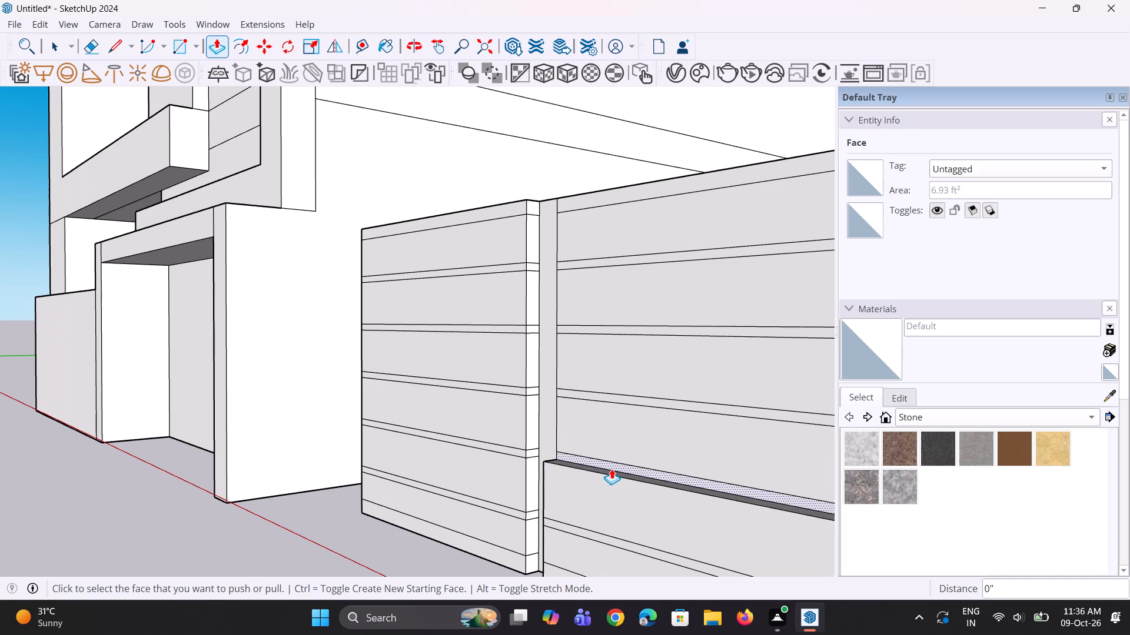
pyautogui.doubleClick(611, 469)
pyautogui.doubleClick(604, 446)
pyautogui.doubleClick(602, 400)
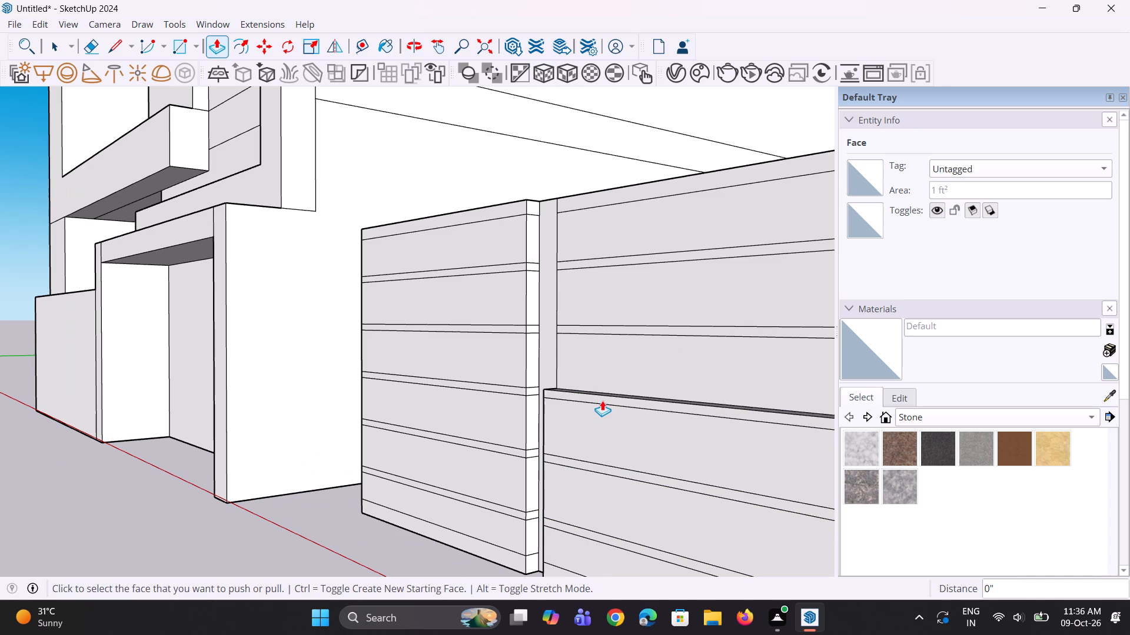
pyautogui.doubleClick(602, 369)
pyautogui.scroll(3, 591, 327)
pyautogui.doubleClick(591, 330)
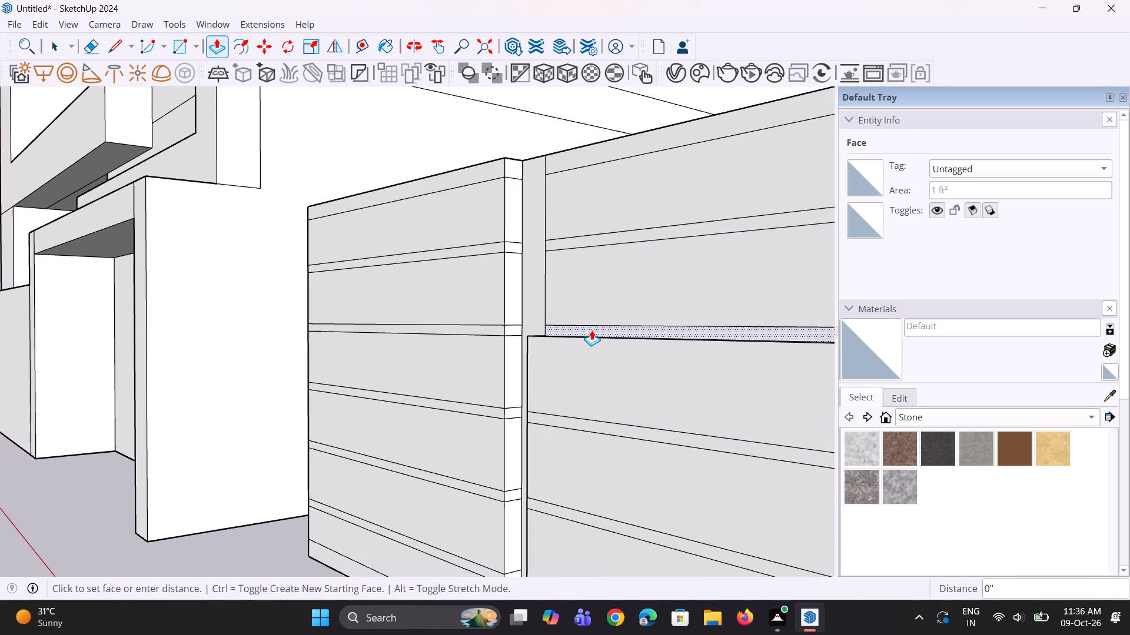
pyautogui.doubleClick(595, 313)
pyautogui.doubleClick(591, 238)
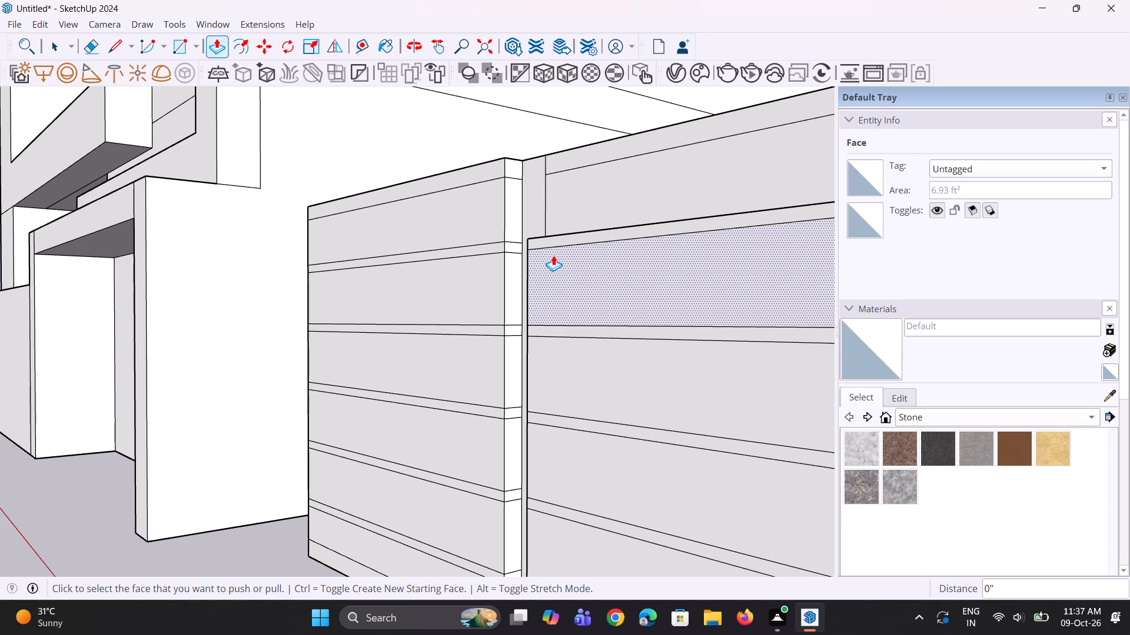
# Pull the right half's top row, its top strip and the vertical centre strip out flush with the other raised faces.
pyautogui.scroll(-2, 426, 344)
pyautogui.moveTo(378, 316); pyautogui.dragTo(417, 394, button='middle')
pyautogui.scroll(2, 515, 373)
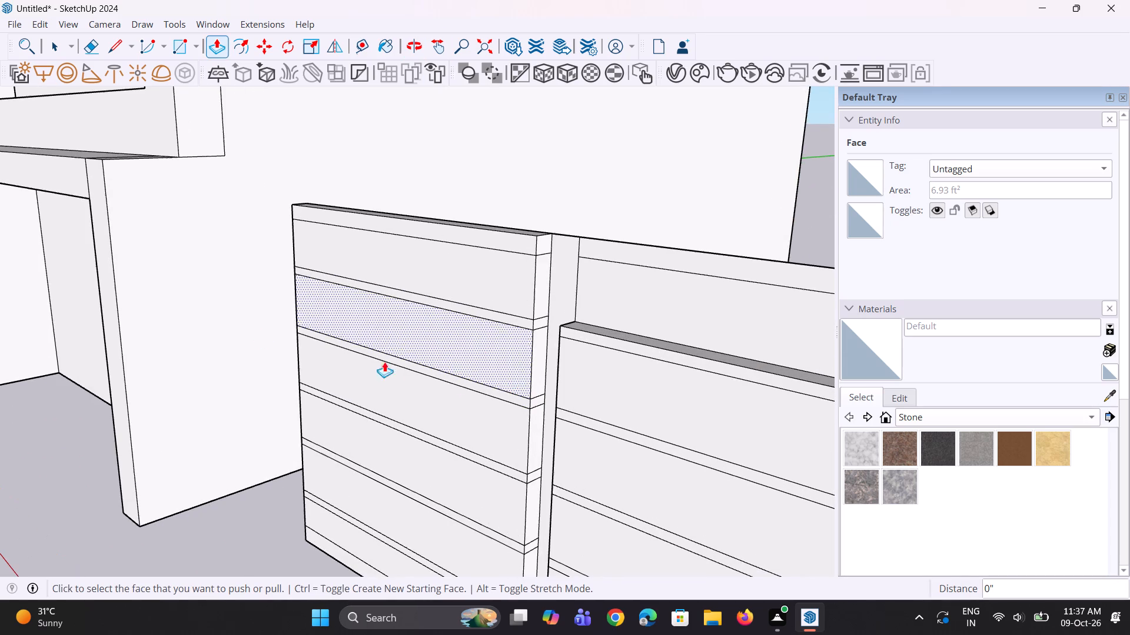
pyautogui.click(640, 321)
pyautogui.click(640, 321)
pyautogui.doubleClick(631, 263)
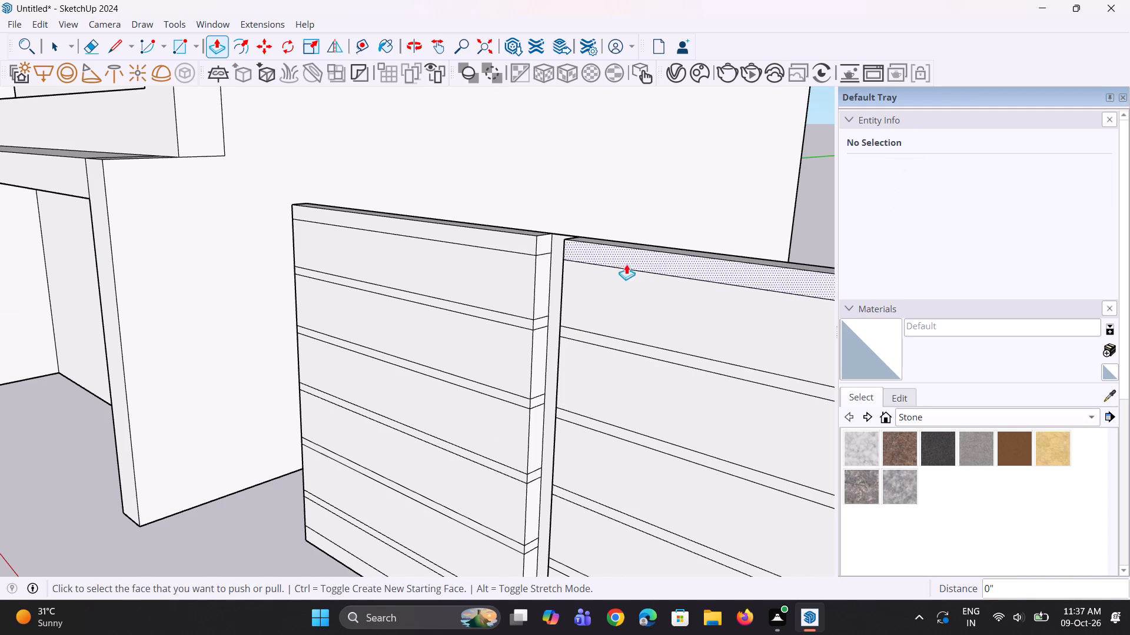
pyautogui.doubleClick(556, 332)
# Examine the thickened panel from the front, edge and back beside the building.
pyautogui.scroll(-1, 511, 336)
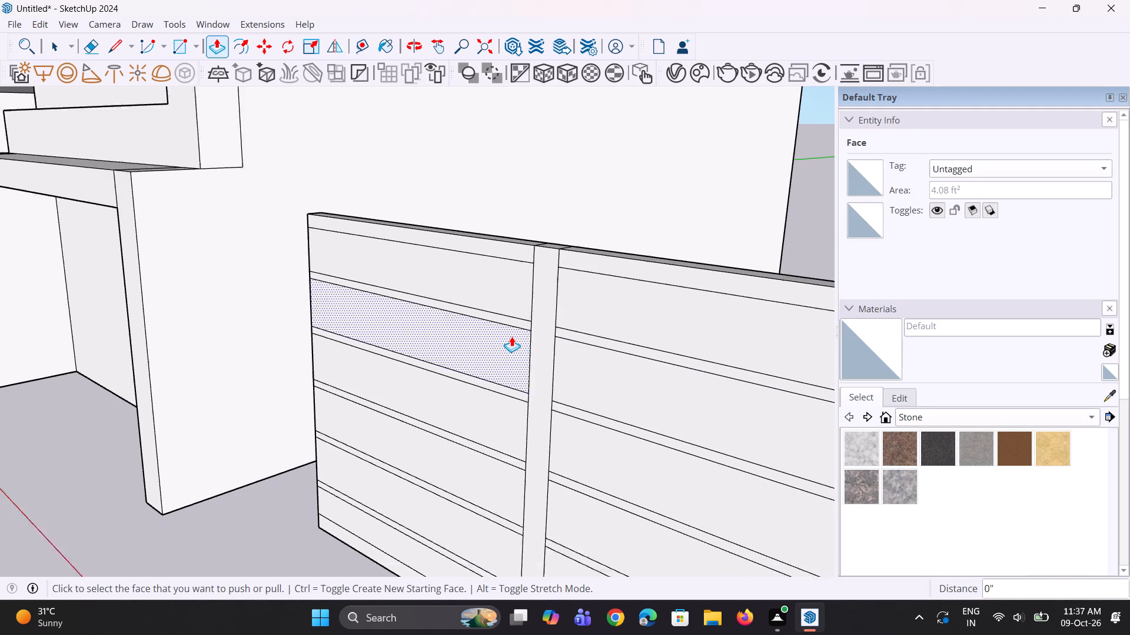
pyautogui.scroll(-7, 511, 336)
pyautogui.moveTo(563, 365); pyautogui.dragTo(286, 355, button='middle')
pyautogui.scroll(-4, 284, 354)
pyautogui.moveTo(358, 393); pyautogui.dragTo(411, 429, button='middle')
pyautogui.moveTo(377, 421); pyautogui.dragTo(586, 420, button='middle')
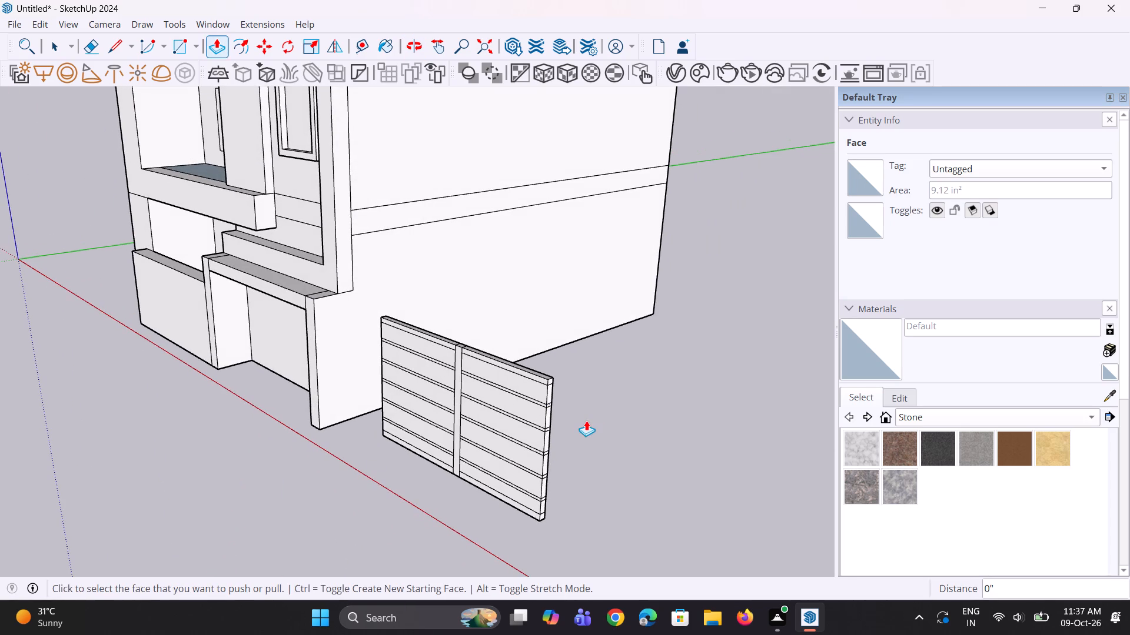
pyautogui.scroll(4, 503, 430)
pyautogui.moveTo(503, 430); pyautogui.dragTo(523, 423, button='middle')
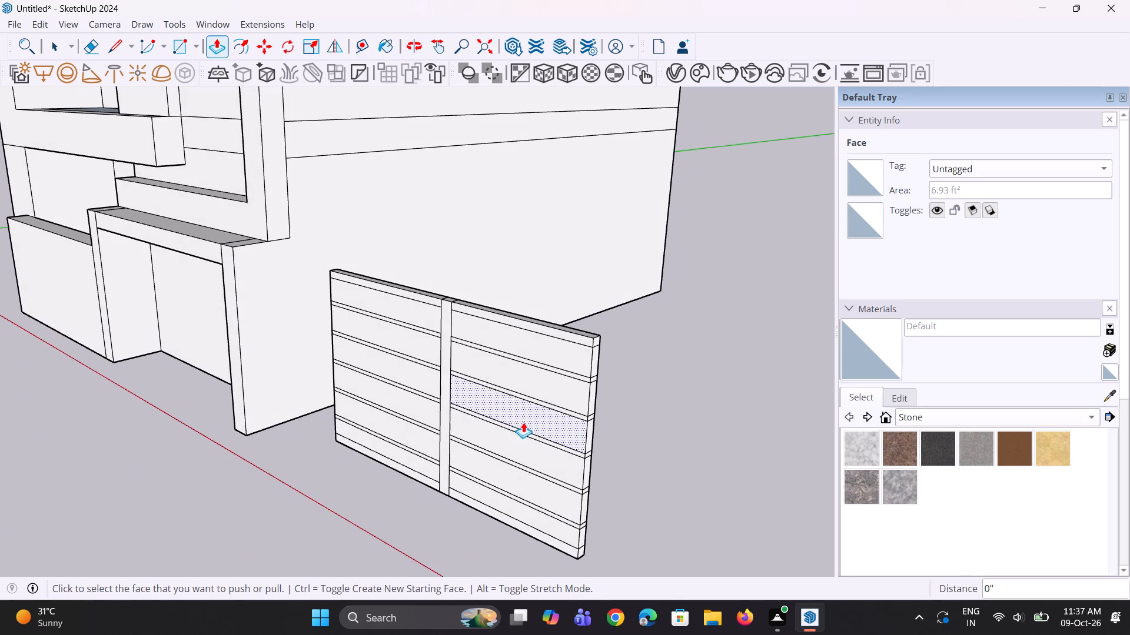
pyautogui.scroll(-2, 488, 425)
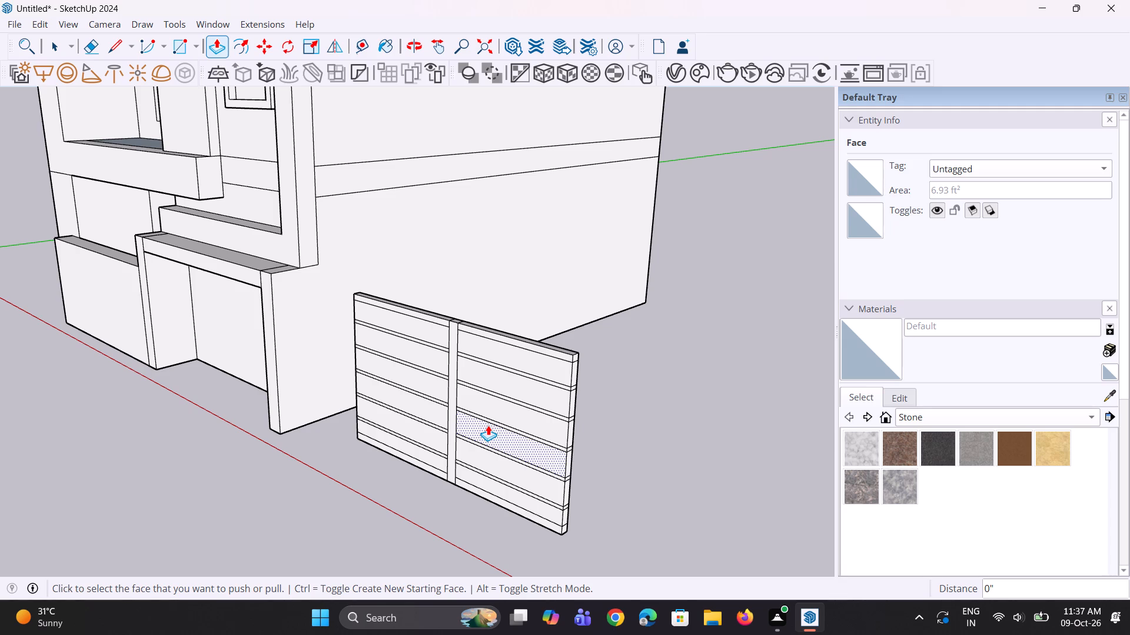
pyautogui.scroll(-4, 491, 400)
pyautogui.moveTo(494, 395); pyautogui.dragTo(266, 403, button='middle')
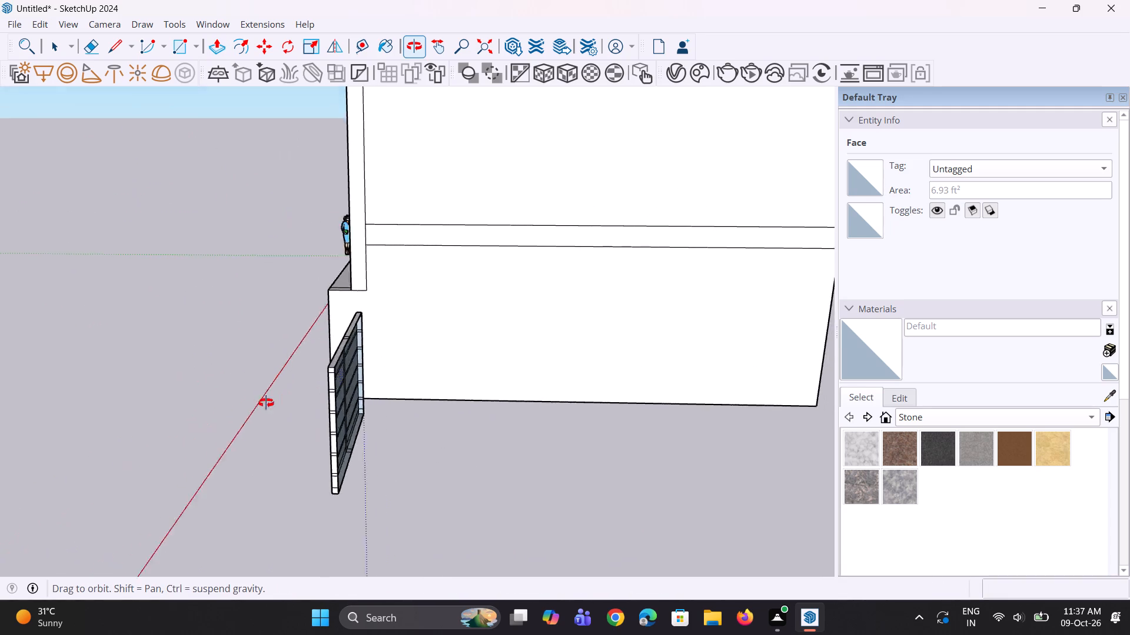
pyautogui.moveTo(266, 403); pyautogui.dragTo(351, 404, button='middle')
# Undo the slatted panel's modelling back to before the panel copy and the entrance wall's end post projection.
pyautogui.hotkey('ctrl', 'z')
pyautogui.hotkey('ctrl', 'z')
pyautogui.hotkey('ctrl', 'z')
pyautogui.hotkey('ctrl', 'z')
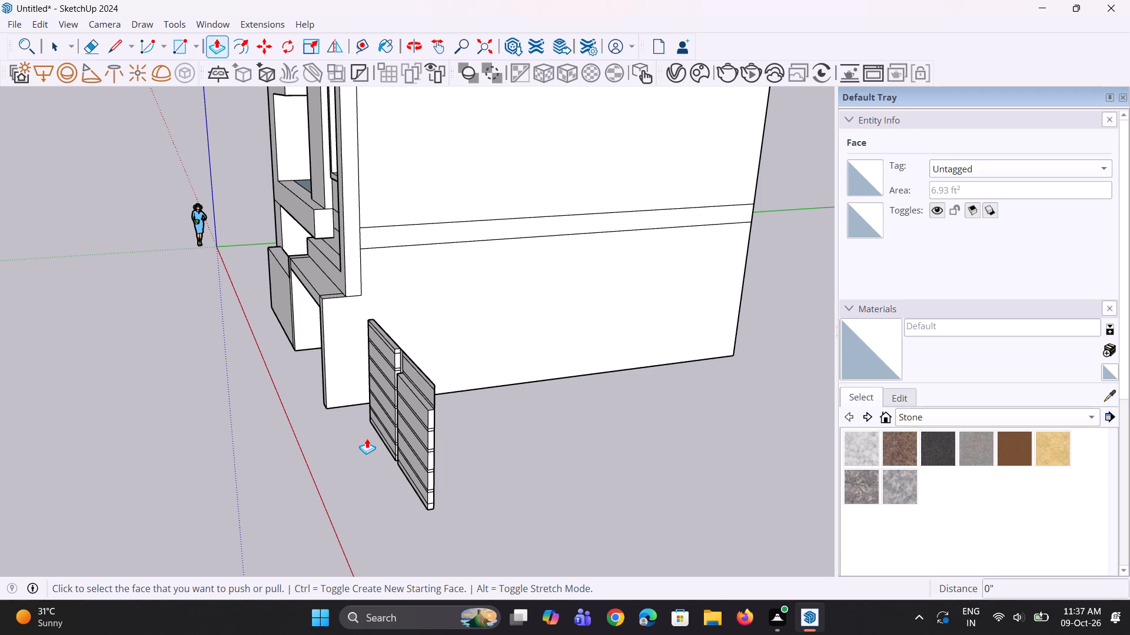
pyautogui.hotkey('ctrl', 'z')
pyautogui.hotkey('ctrl', 'z')
pyautogui.hotkey('ctrl', 'z')
pyautogui.hotkey('ctrl', 'z')
pyautogui.hotkey('ctrl', 'z')
pyautogui.hotkey('ctrl', 'z')
pyautogui.keyDown('ctrl'); pyautogui.click(367, 439); pyautogui.keyUp('ctrl')
pyautogui.hotkey('ctrl', 'z')
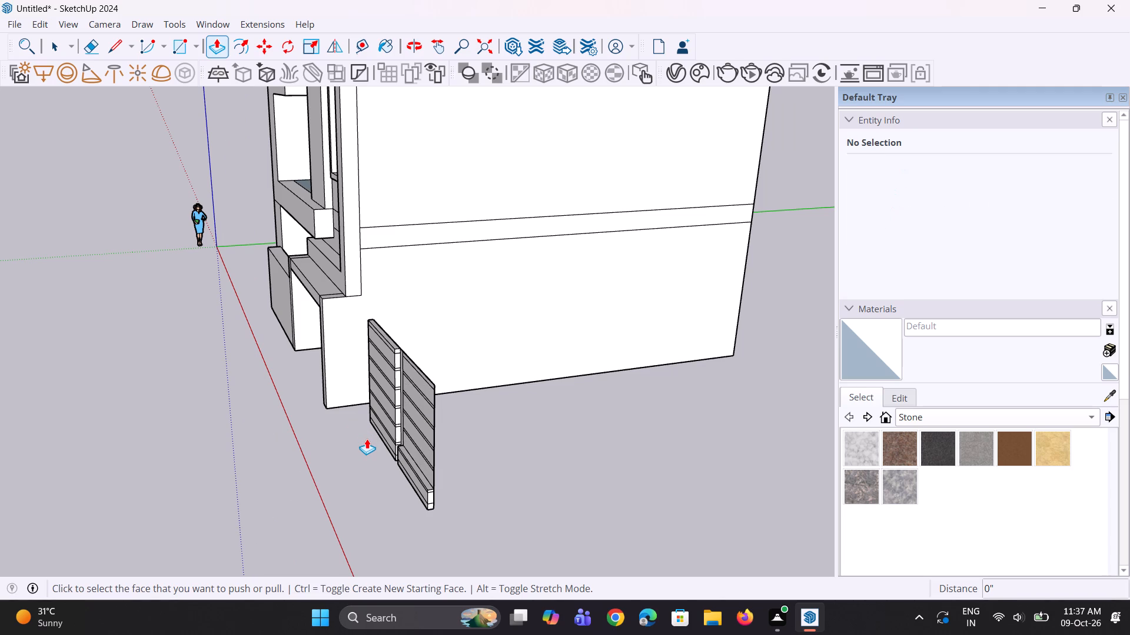
pyautogui.hotkey('ctrl', 'z')
pyautogui.hotkey('ctrl', 'z')
pyautogui.hotkey('ctrl', 'z')
pyautogui.hotkey('ctrl', 'z')
pyautogui.hotkey('ctrl', 'z')
pyautogui.hotkey('ctrl', 'z')
pyautogui.hotkey('ctrl', 'z')
pyautogui.hotkey('ctrl', 'z')
pyautogui.hotkey('ctrl', 'z')
pyautogui.hotkey('ctrl', 'z')
pyautogui.hotkey('ctrl', 'z')
pyautogui.hotkey('ctrl', 'z')
pyautogui.hotkey('ctrl', 'z')
pyautogui.hotkey('ctrl', 'z')
pyautogui.hotkey('ctrl', 'z')
pyautogui.hotkey('ctrl', 'z')
pyautogui.hotkey('ctrl', 'z')
pyautogui.hotkey('ctrl', 'z')
pyautogui.hotkey('ctrl', 'z')
pyautogui.hotkey('ctrl', 'z')
pyautogui.hotkey('ctrl', 'z')
pyautogui.hotkey('ctrl', 'z')
pyautogui.hotkey('ctrl', 'z')
pyautogui.hotkey('ctrl', 'z')
pyautogui.hotkey('ctrl', 'z')
pyautogui.hotkey('ctrl', 'z')
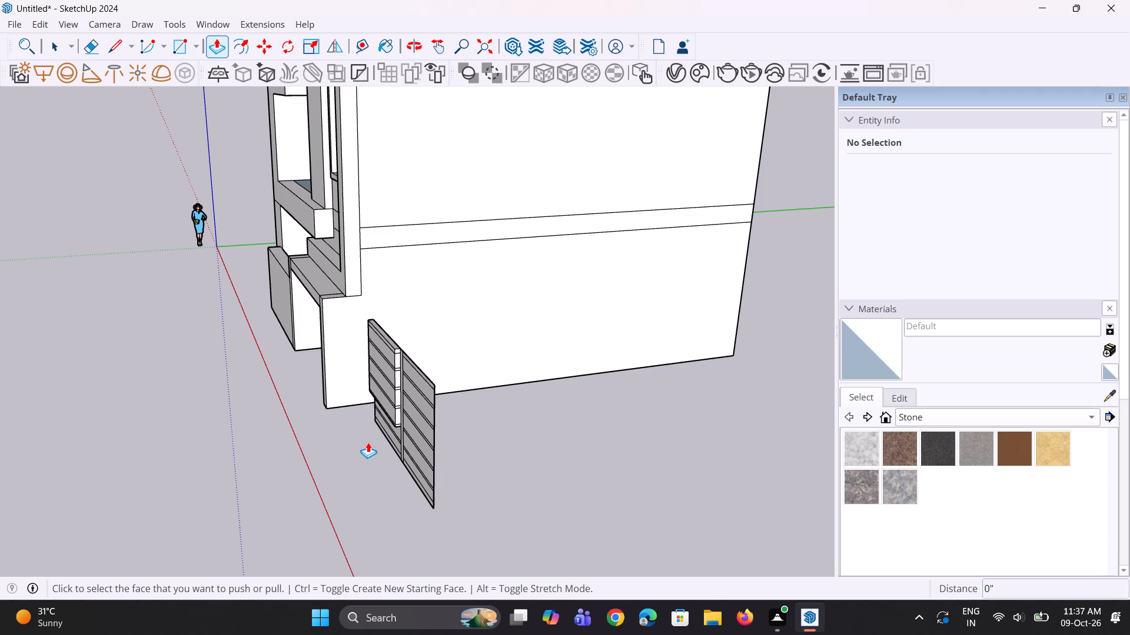
# Pull the end post beside the recessed entrance wall forward flush with the front face of the opposite post.
pyautogui.moveTo(401, 395); pyautogui.dragTo(525, 373, button='middle')
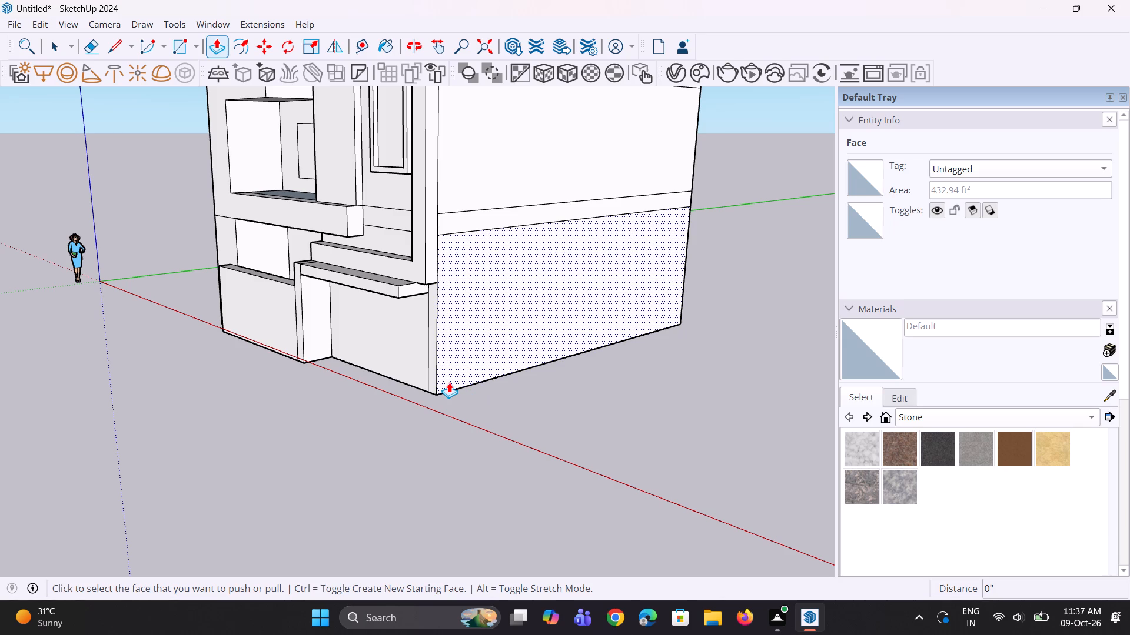
pyautogui.moveTo(269, 415); pyautogui.dragTo(439, 438, button='middle')
pyautogui.moveTo(431, 428); pyautogui.dragTo(411, 425, button='middle')
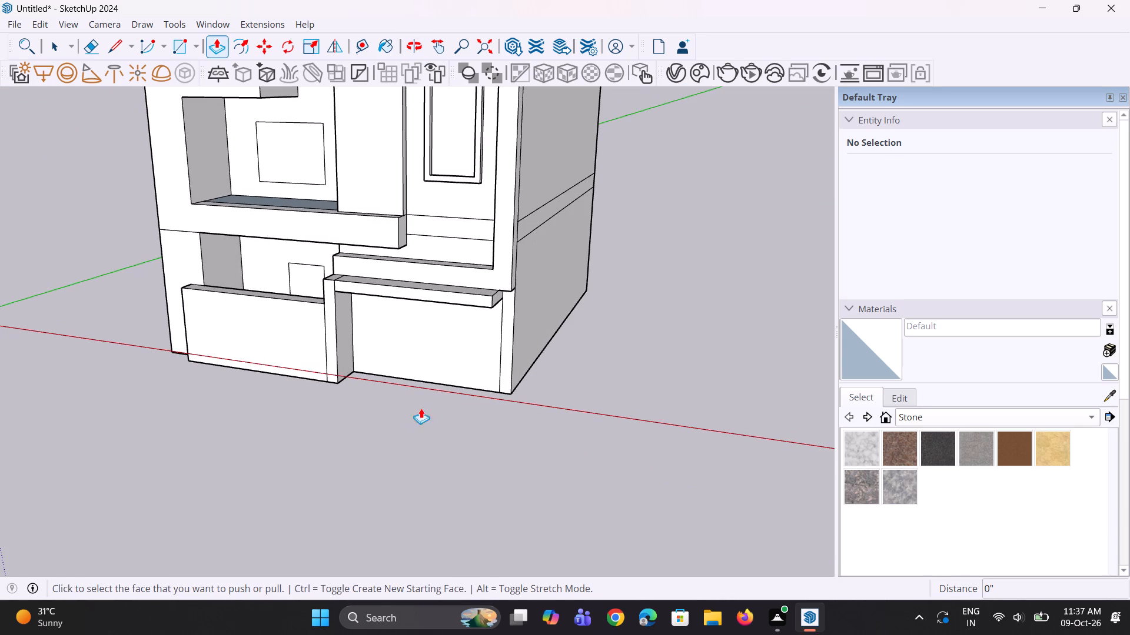
pyautogui.click(503, 363)
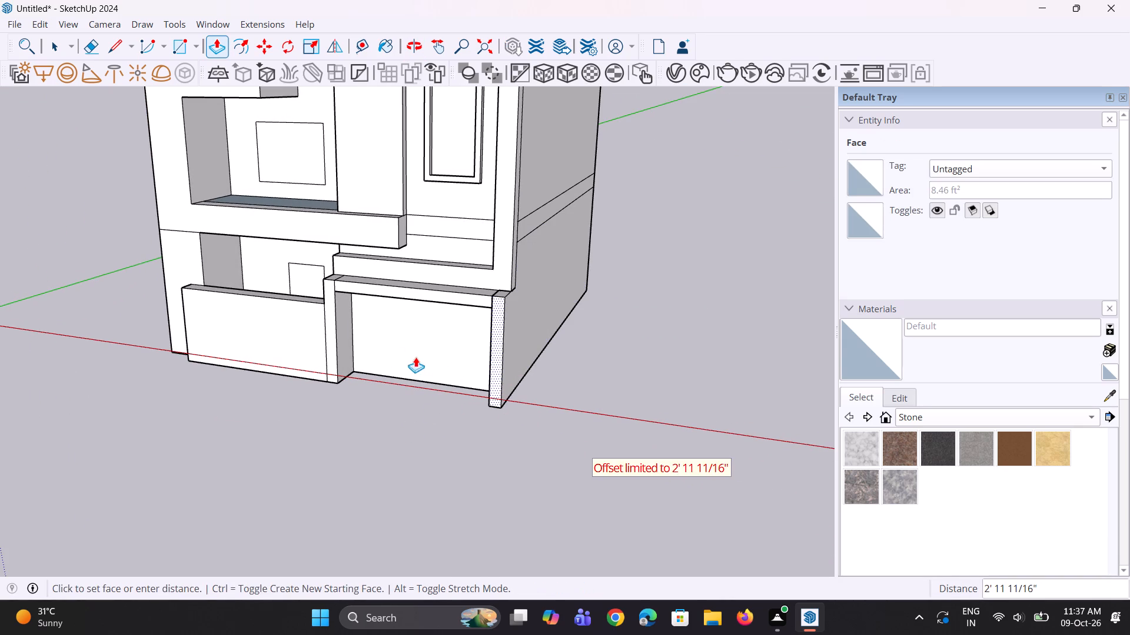
pyautogui.click(332, 335)
pyautogui.moveTo(357, 429); pyautogui.dragTo(455, 423, button='middle')
pyautogui.press('space')
pyautogui.press('space')
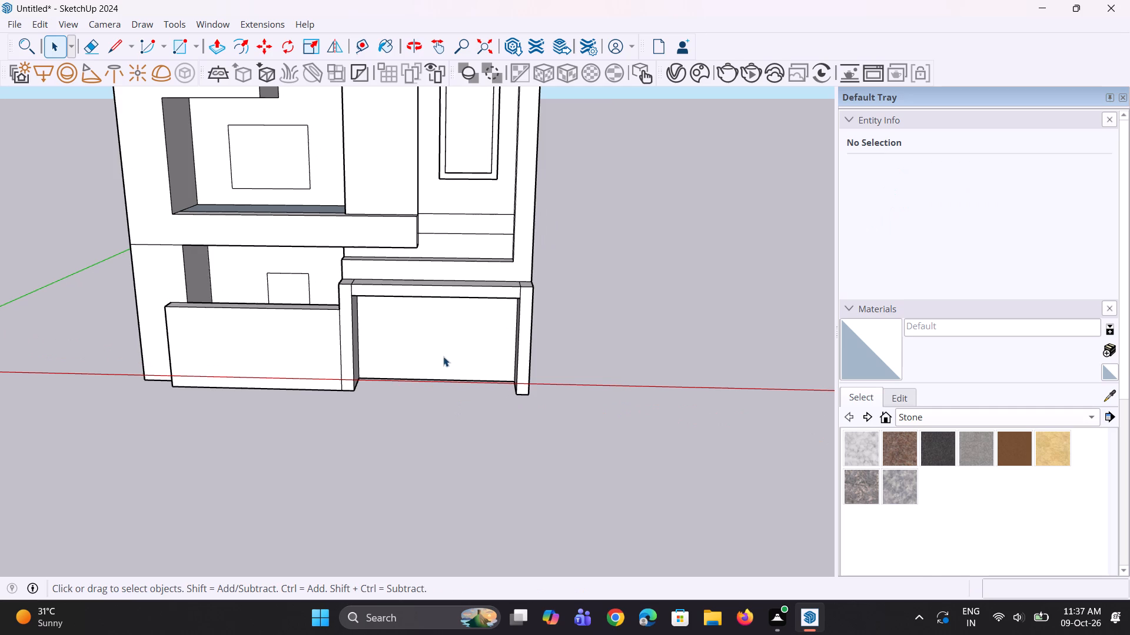
# Copy the recessed entrance wall face with its edges along the red axis to free space beside the building.
pyautogui.click(441, 353)
pyautogui.press('m')
pyautogui.moveTo(450, 353); pyautogui.dragTo(464, 357)
pyautogui.click(657, 363)
pyautogui.scroll(-3, 513, 407)
pyautogui.moveTo(536, 460); pyautogui.dragTo(526, 454, button='middle')
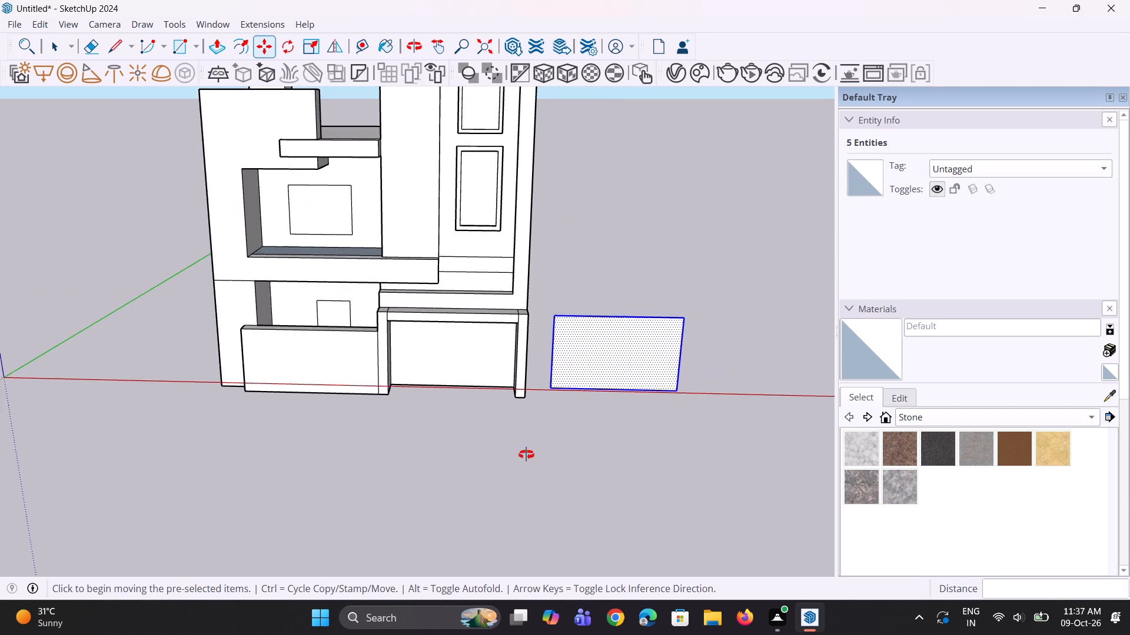
pyautogui.moveTo(526, 454); pyautogui.dragTo(476, 431, button='middle')
pyautogui.press('space')
pyautogui.press('space')
# Pull the copied wall face forward about 1' 7 5/8" to give the panel thickness.
pyautogui.moveTo(591, 458); pyautogui.dragTo(576, 439, button='middle')
pyautogui.scroll(2, 567, 392)
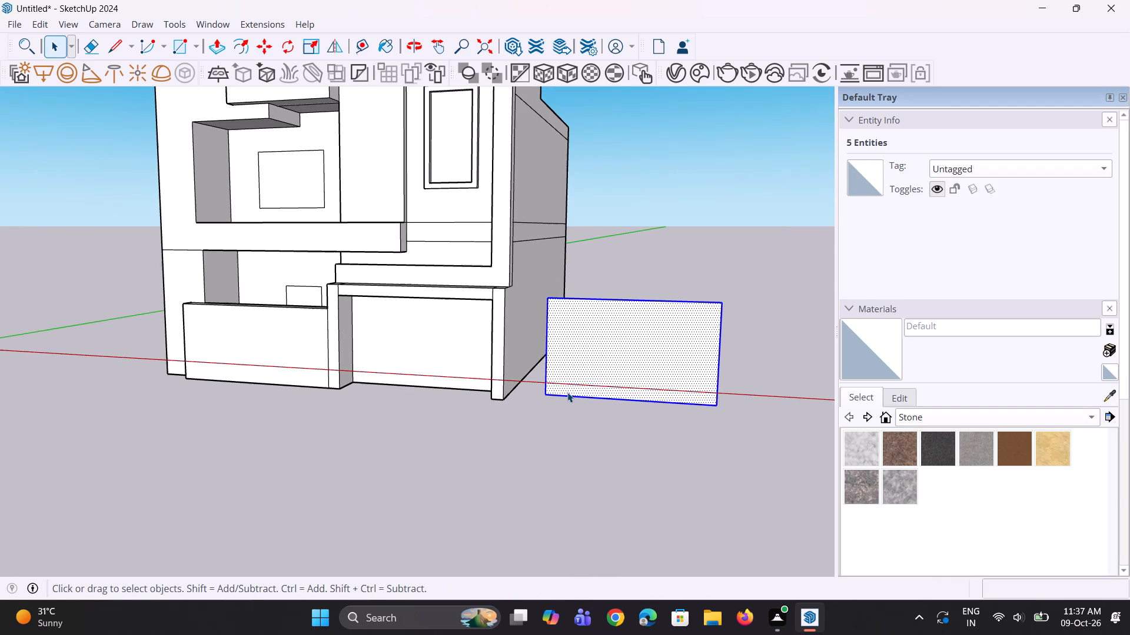
pyautogui.press('p')
pyautogui.click(601, 350)
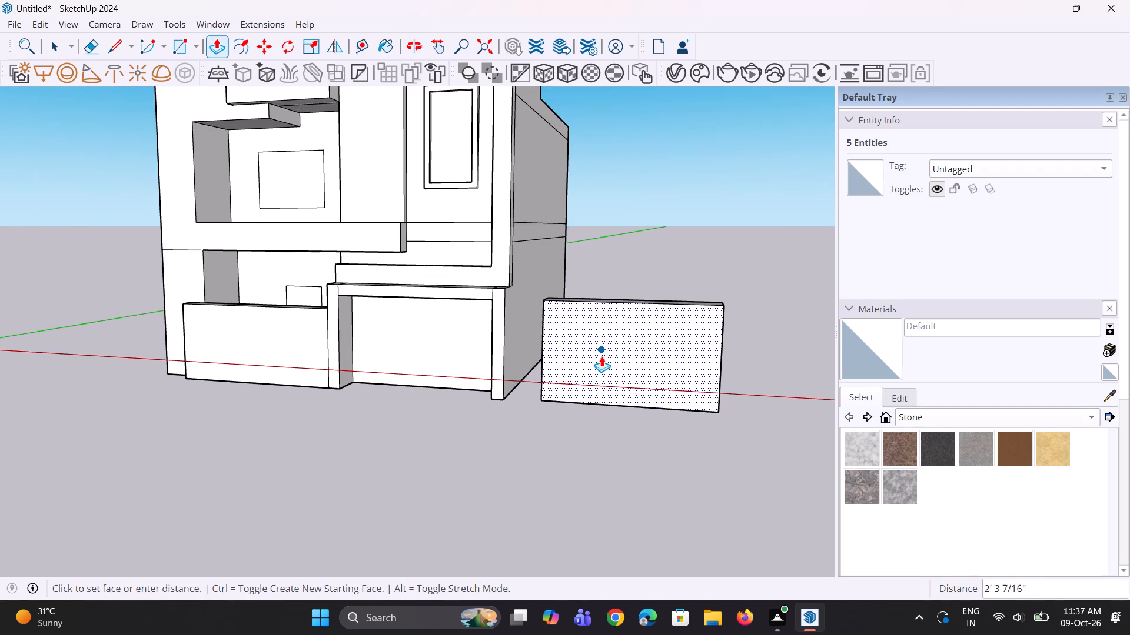
pyautogui.click(604, 356)
# Push the panel's front face back about 11 9/16" to make the panel thinner.
pyautogui.moveTo(628, 409); pyautogui.dragTo(332, 539, button='middle')
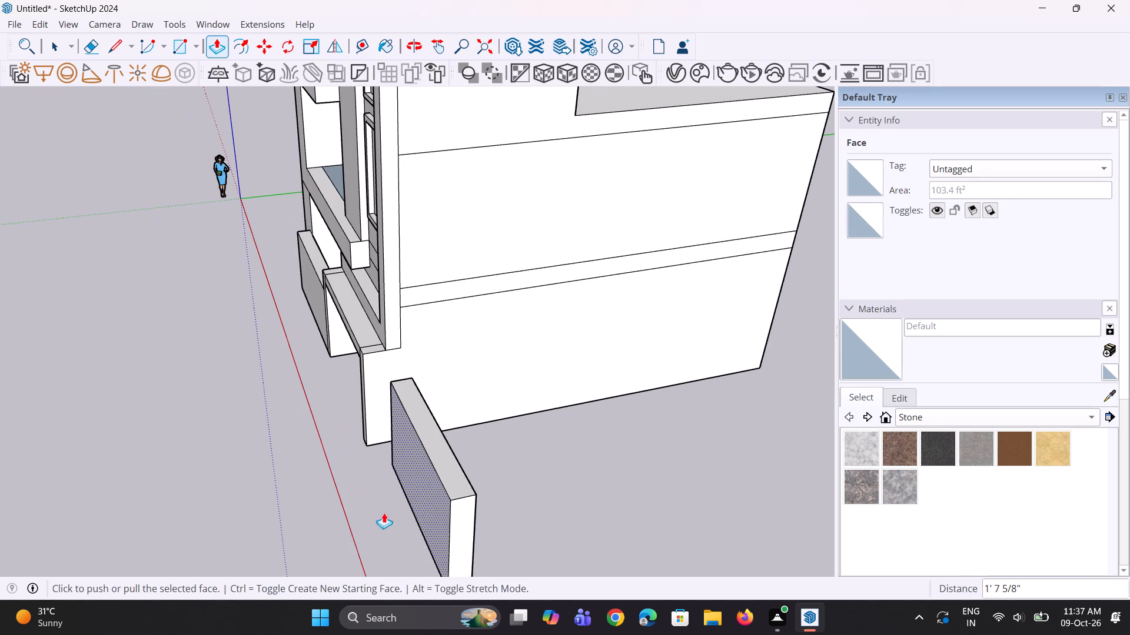
pyautogui.click(426, 499)
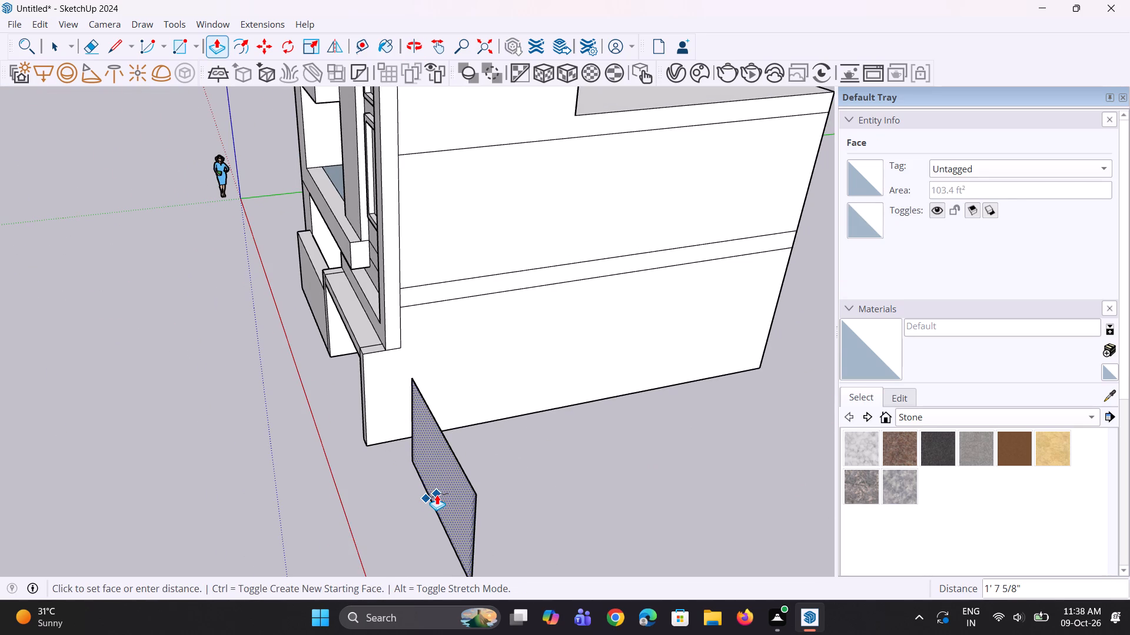
pyautogui.press('Escape')
pyautogui.scroll(-3, 427, 445)
pyautogui.moveTo(406, 527); pyautogui.dragTo(409, 509, button='middle')
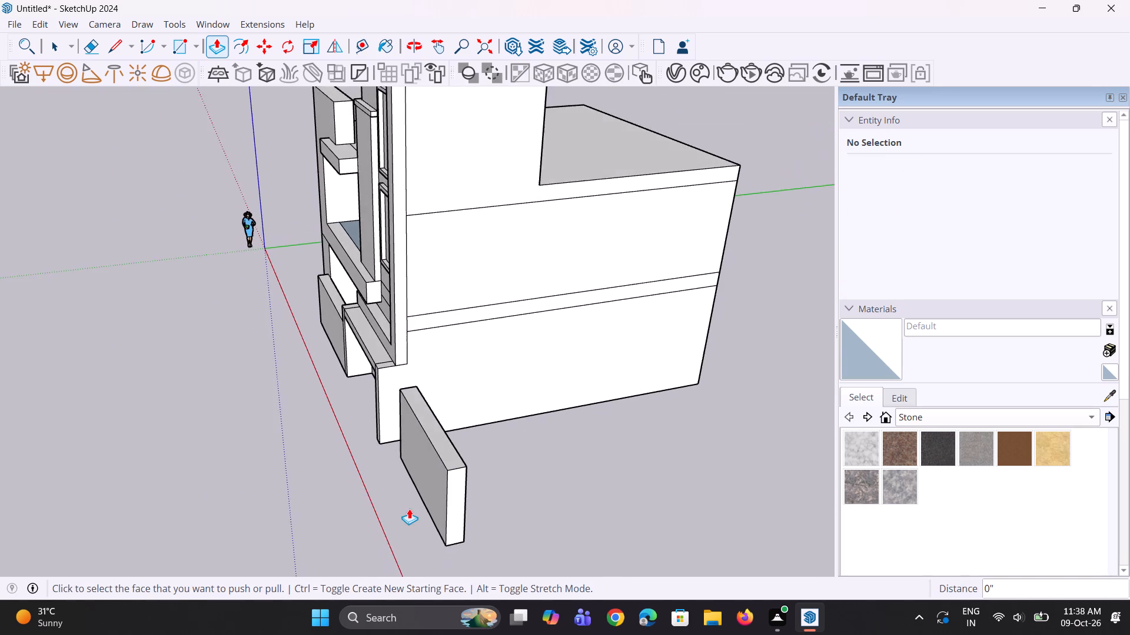
pyautogui.scroll(6, 421, 506)
pyautogui.click(433, 493)
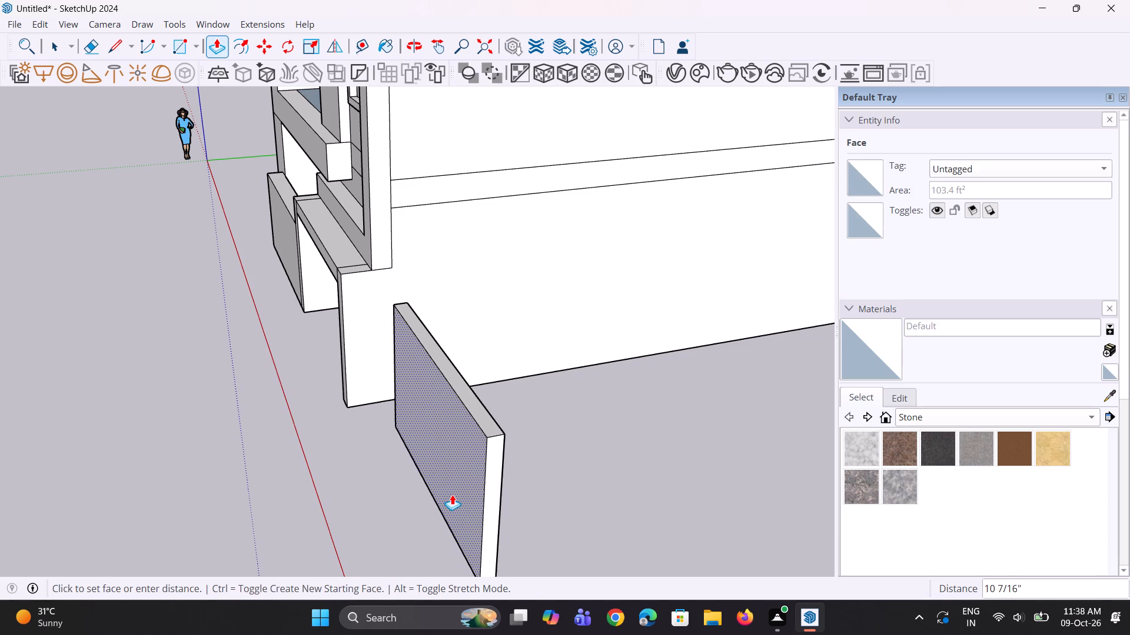
pyautogui.click(454, 496)
# Push the panel's front face back a further 2 7/16" or so.
pyautogui.scroll(-3, 405, 487)
pyautogui.moveTo(377, 473); pyautogui.dragTo(547, 472, button='middle')
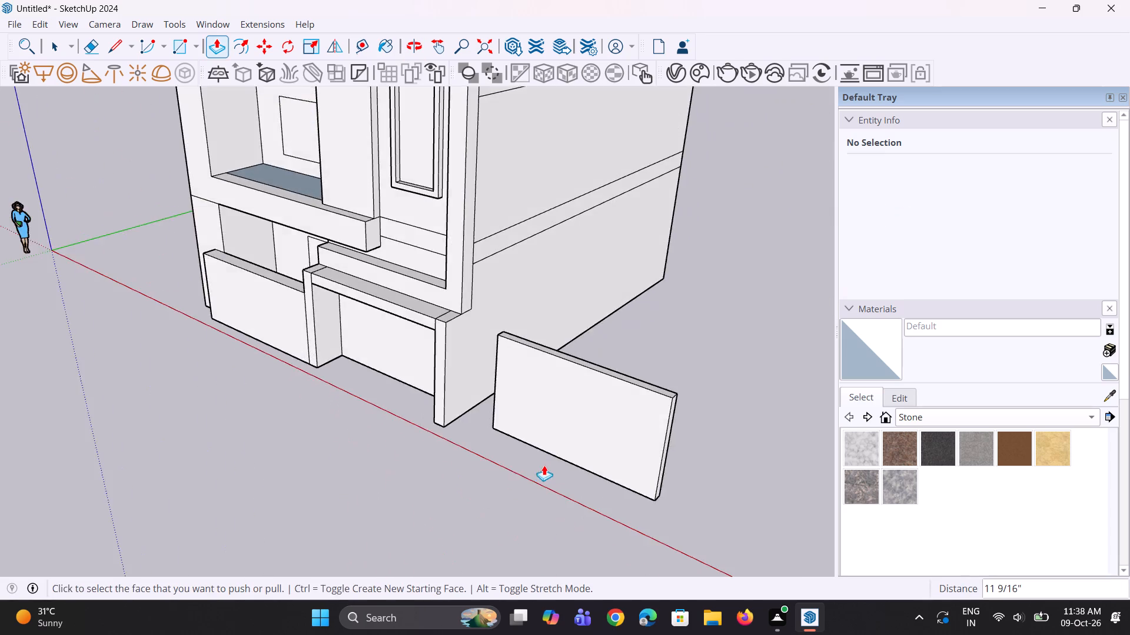
pyautogui.scroll(-4, 495, 463)
pyautogui.moveTo(424, 480); pyautogui.dragTo(515, 466, button='middle')
pyautogui.scroll(2, 556, 428)
pyautogui.scroll(-4, 355, 419)
pyautogui.moveTo(312, 452); pyautogui.dragTo(346, 407, button='middle')
pyautogui.scroll(3, 519, 425)
pyautogui.scroll(2, 483, 464)
pyautogui.moveTo(472, 464); pyautogui.dragTo(361, 510, button='middle')
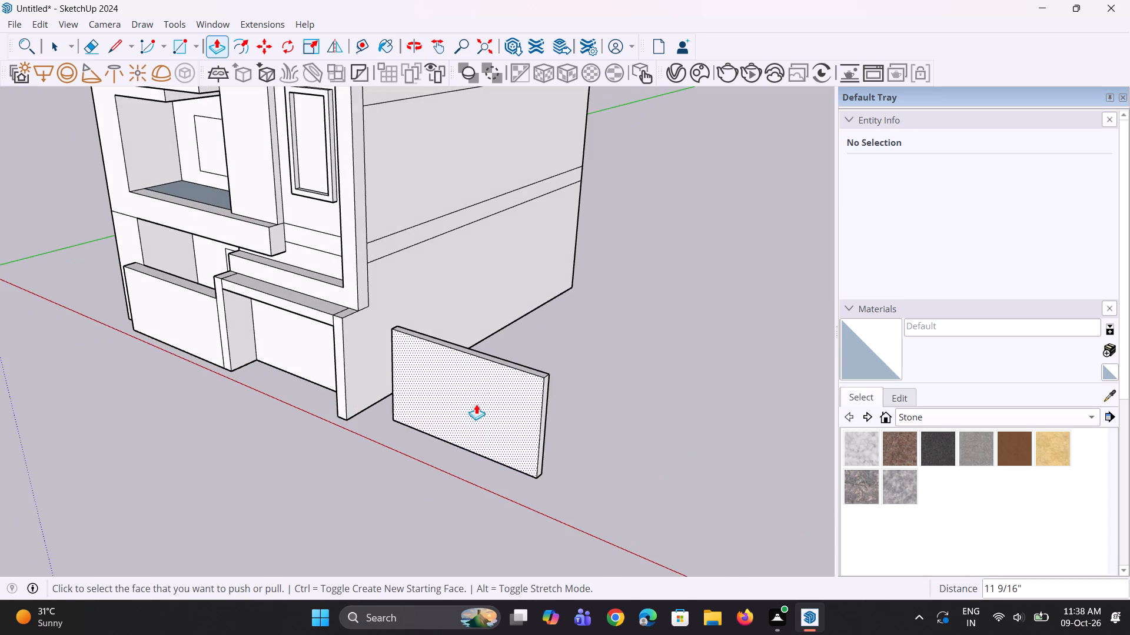
pyautogui.click(485, 393)
pyautogui.click(487, 393)
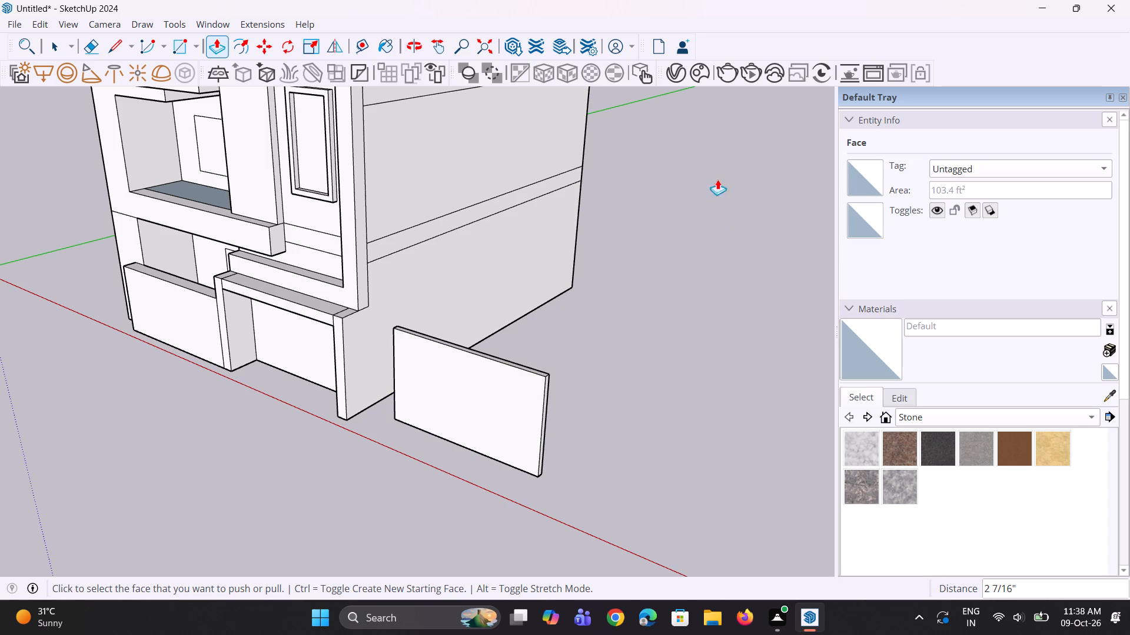
# Push the panel's front face back about another 1 5/16" to leave a thin slab.
pyautogui.scroll(-3, 496, 296)
pyautogui.moveTo(481, 373); pyautogui.dragTo(414, 399, button='middle')
pyautogui.scroll(3, 463, 405)
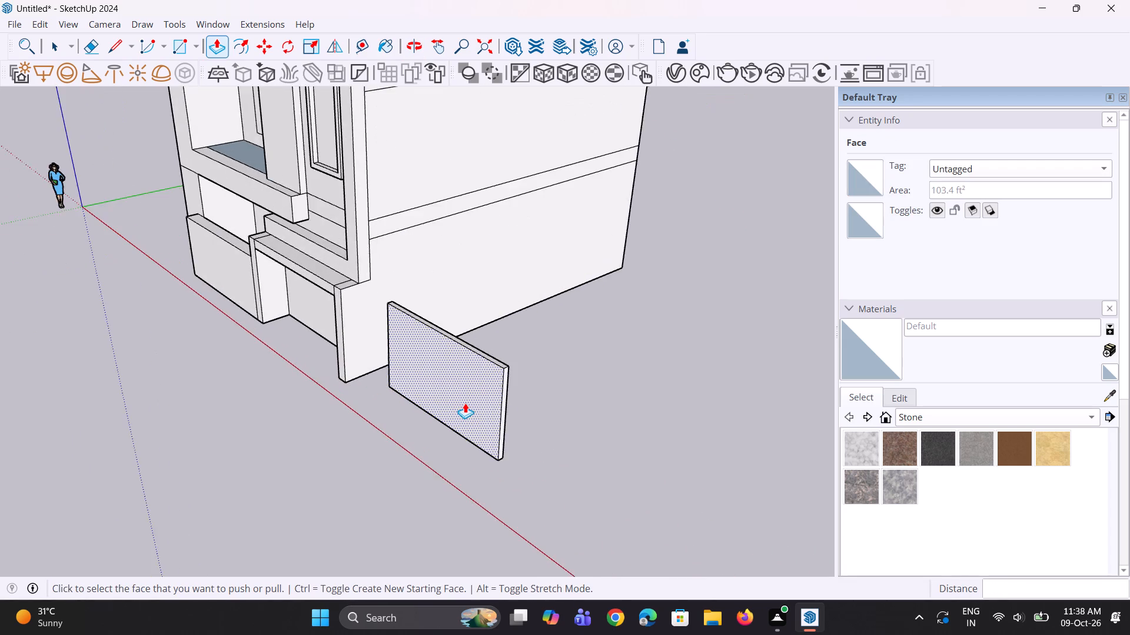
pyautogui.scroll(3, 465, 403)
pyautogui.click(466, 403)
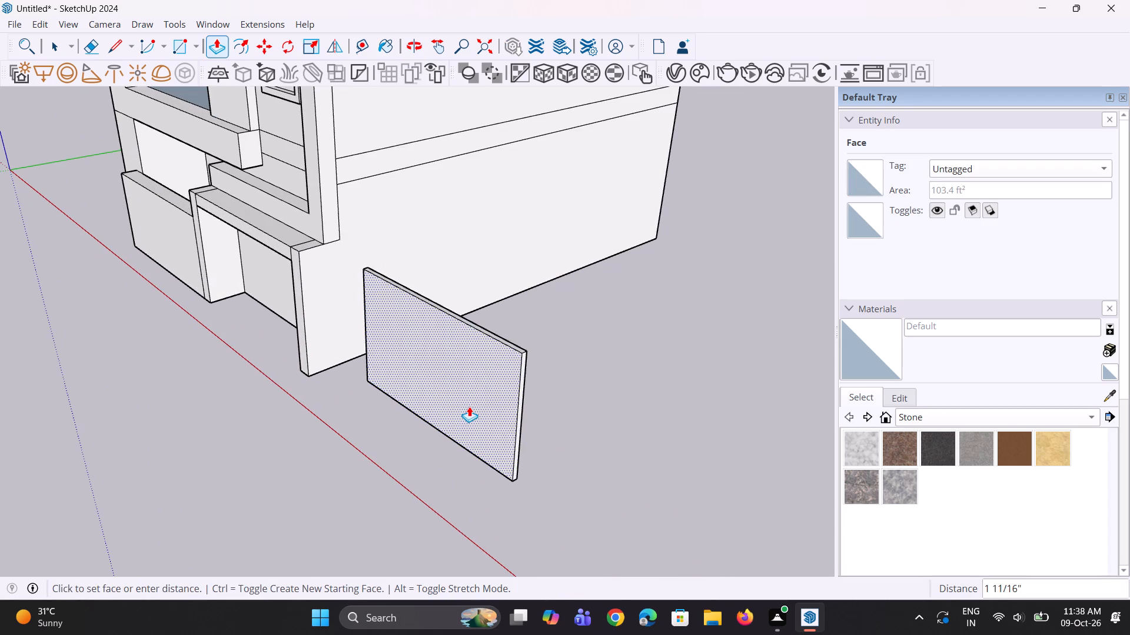
pyautogui.click(469, 406)
pyautogui.moveTo(470, 415); pyautogui.dragTo(494, 405, button='middle')
pyautogui.scroll(3, 494, 405)
pyautogui.moveTo(486, 396); pyautogui.dragTo(556, 385, button='middle')
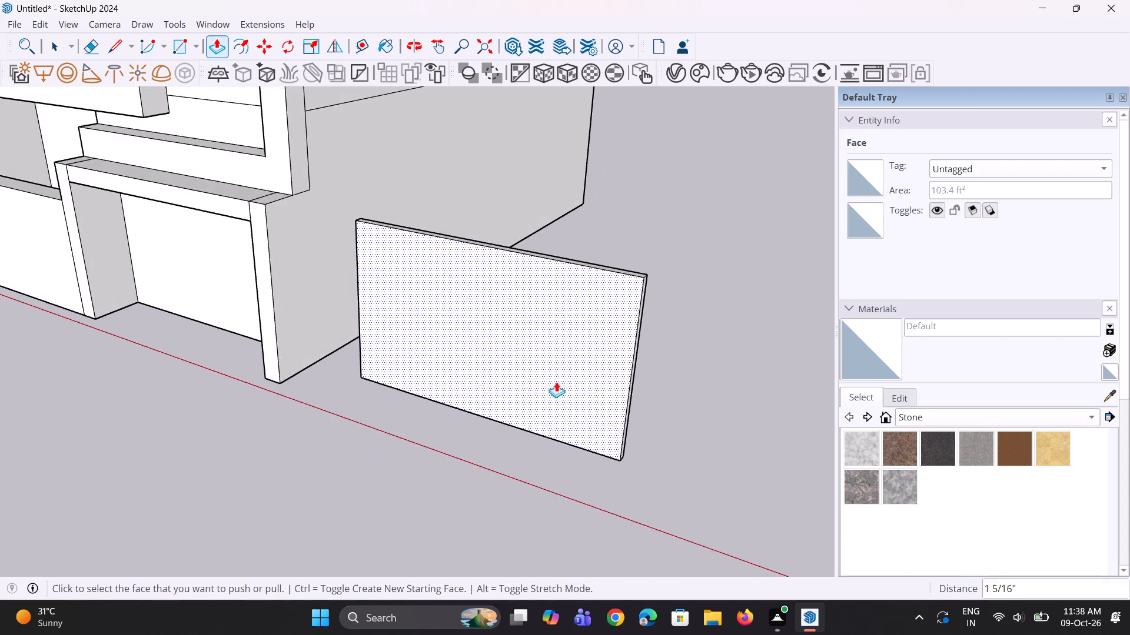
pyautogui.scroll(-5, 421, 365)
pyautogui.moveTo(393, 415); pyautogui.dragTo(453, 391, button='middle')
pyautogui.press('space')
pyautogui.press('space')
# Copy the panel's front vertical edge nearest the building to the opposite edge with /2 division, splitting the front face in half.
pyautogui.moveTo(386, 356); pyautogui.dragTo(424, 352, button='middle')
pyautogui.scroll(6, 404, 363)
pyautogui.click(408, 370)
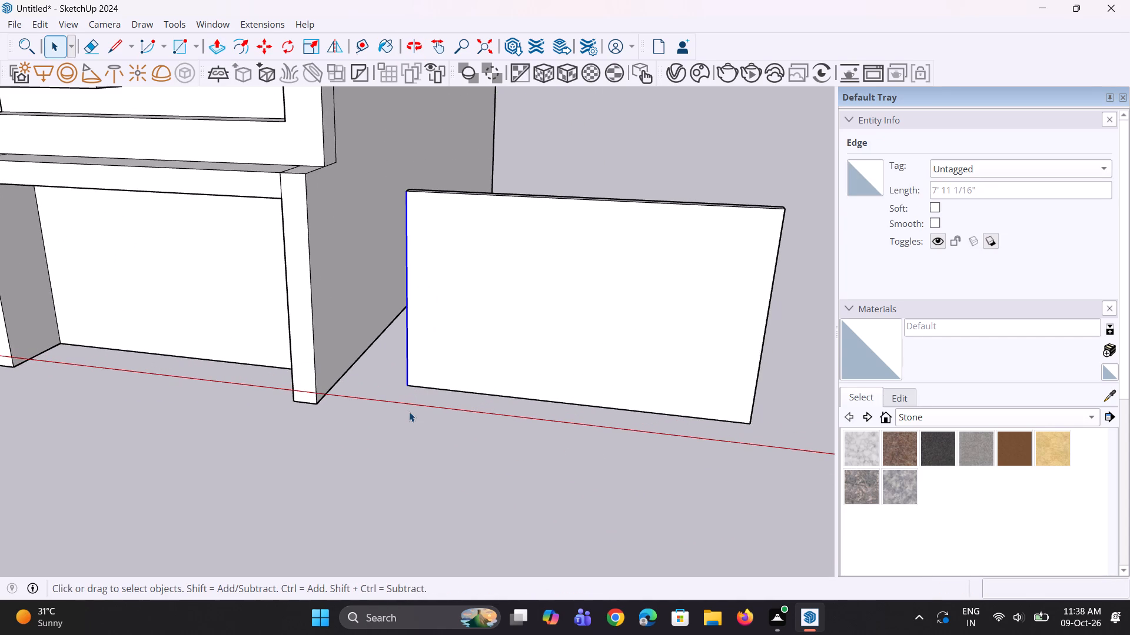
pyautogui.press('m')
pyautogui.scroll(-1, 404, 400)
pyautogui.click(413, 386)
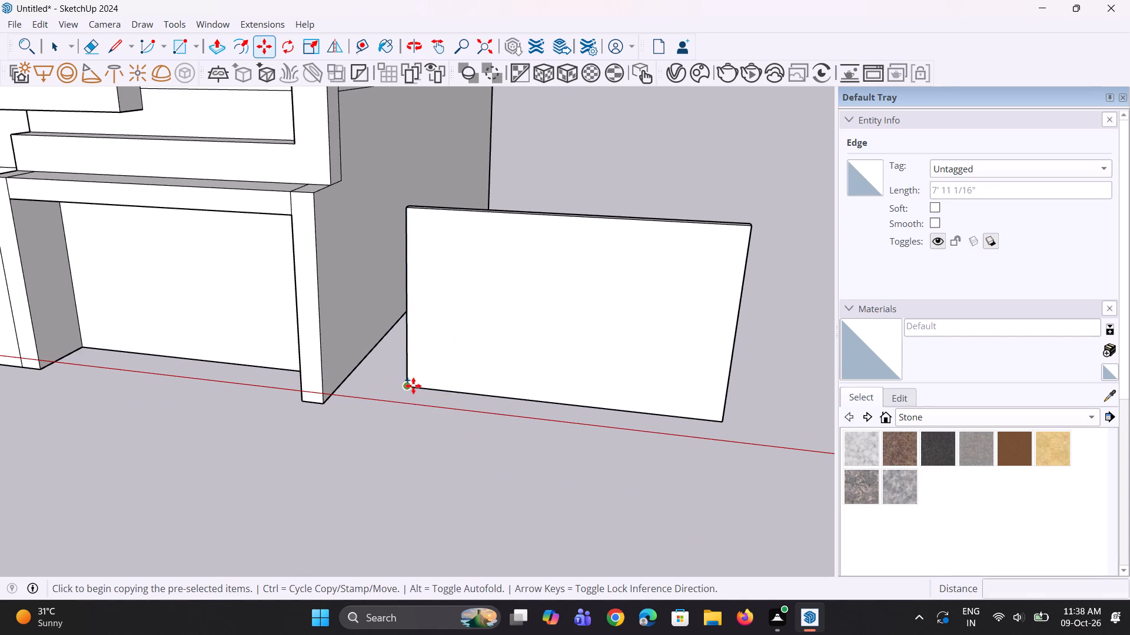
pyautogui.scroll(-4, 461, 419)
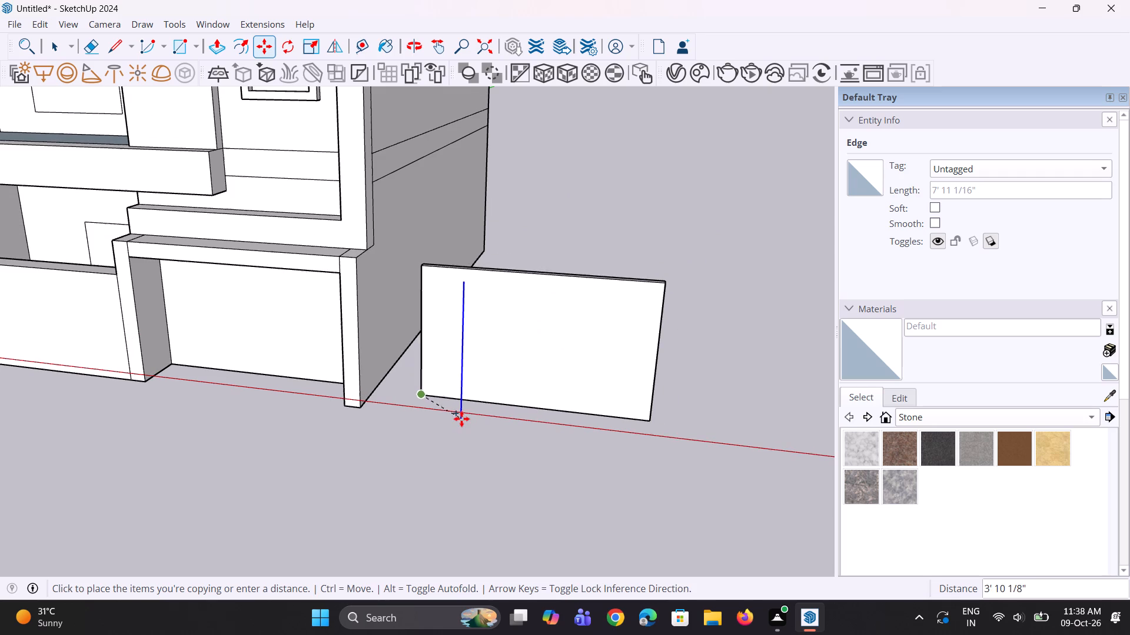
pyautogui.click(647, 425)
pyautogui.press('/')
pyautogui.press('2')
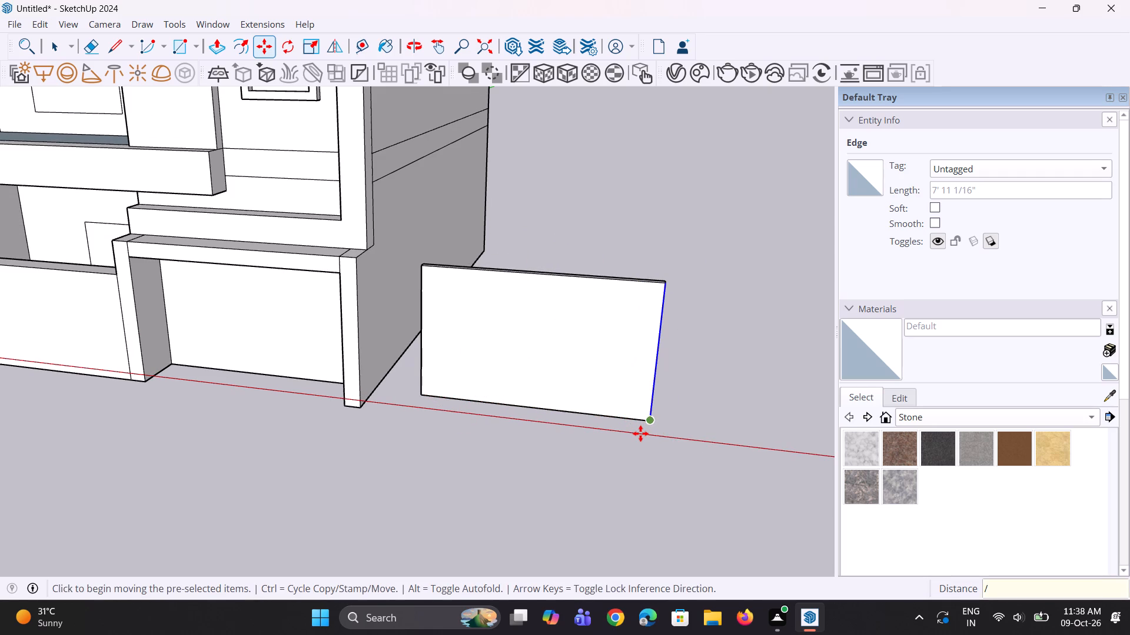
pyautogui.press('Return')
pyautogui.moveTo(524, 412); pyautogui.dragTo(560, 395, button='middle')
pyautogui.press('space')
pyautogui.press('space')
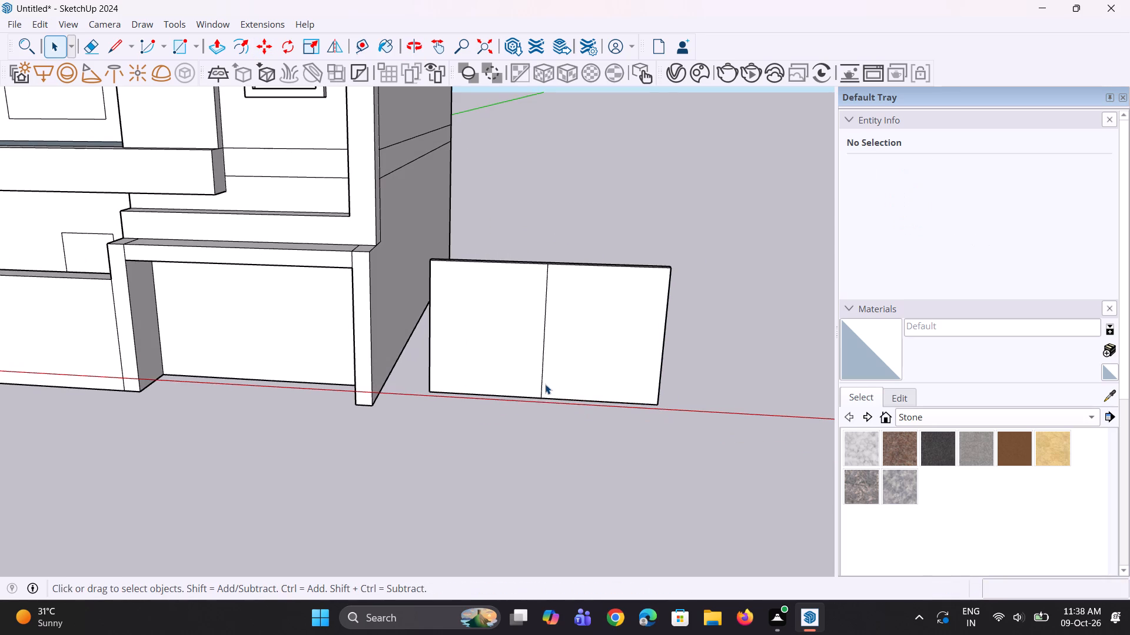
# Copy the panel's vertical centre line about 6 7/16" away from the building to form a narrow centre strip.
pyautogui.click(541, 383)
pyautogui.scroll(4, 531, 421)
pyautogui.press('m')
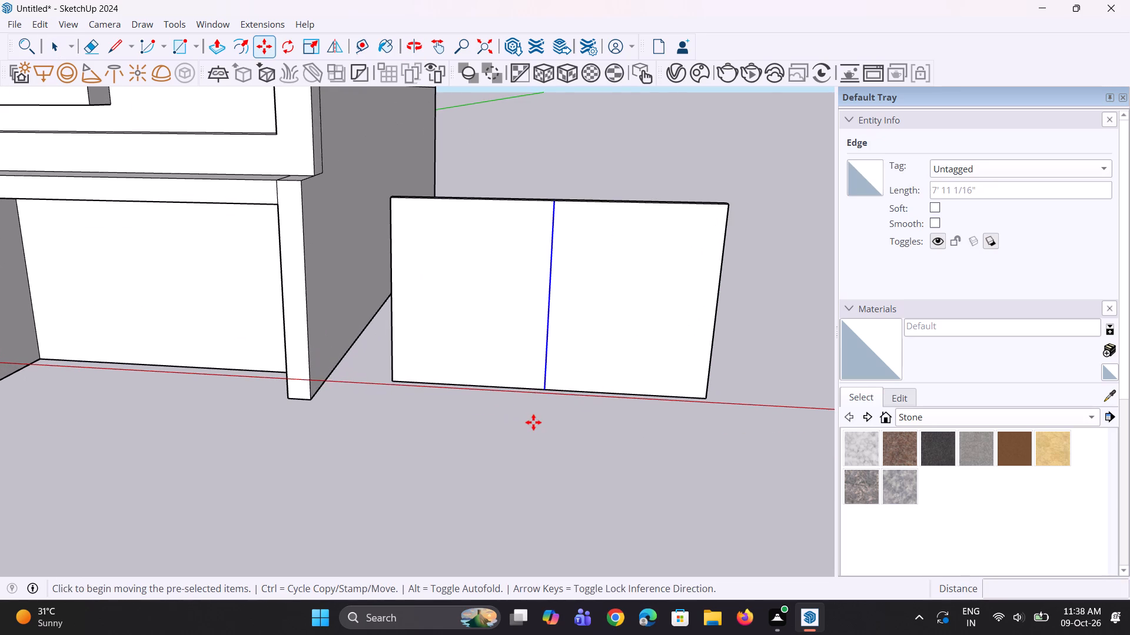
pyautogui.click(544, 389)
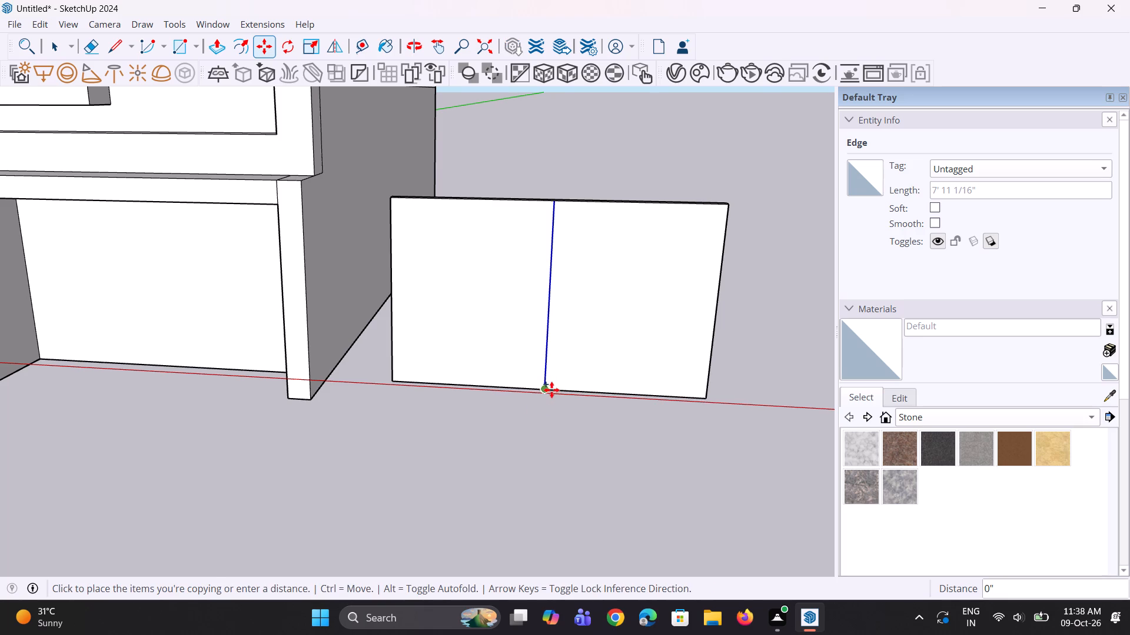
pyautogui.click(558, 393)
pyautogui.press('space')
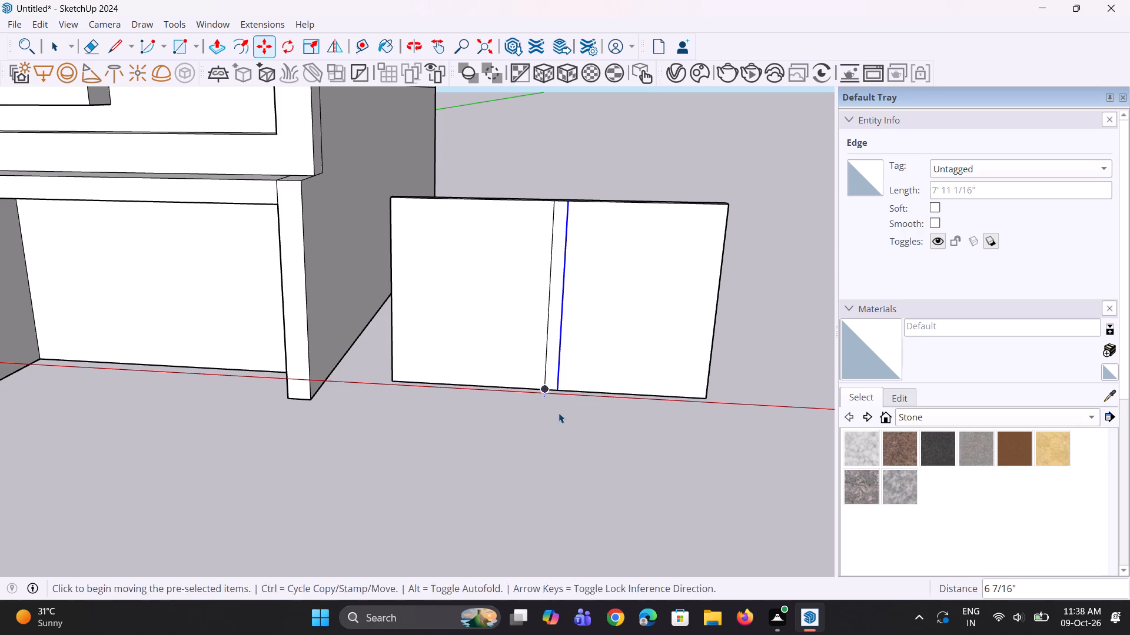
pyautogui.press('space')
pyautogui.click(547, 466)
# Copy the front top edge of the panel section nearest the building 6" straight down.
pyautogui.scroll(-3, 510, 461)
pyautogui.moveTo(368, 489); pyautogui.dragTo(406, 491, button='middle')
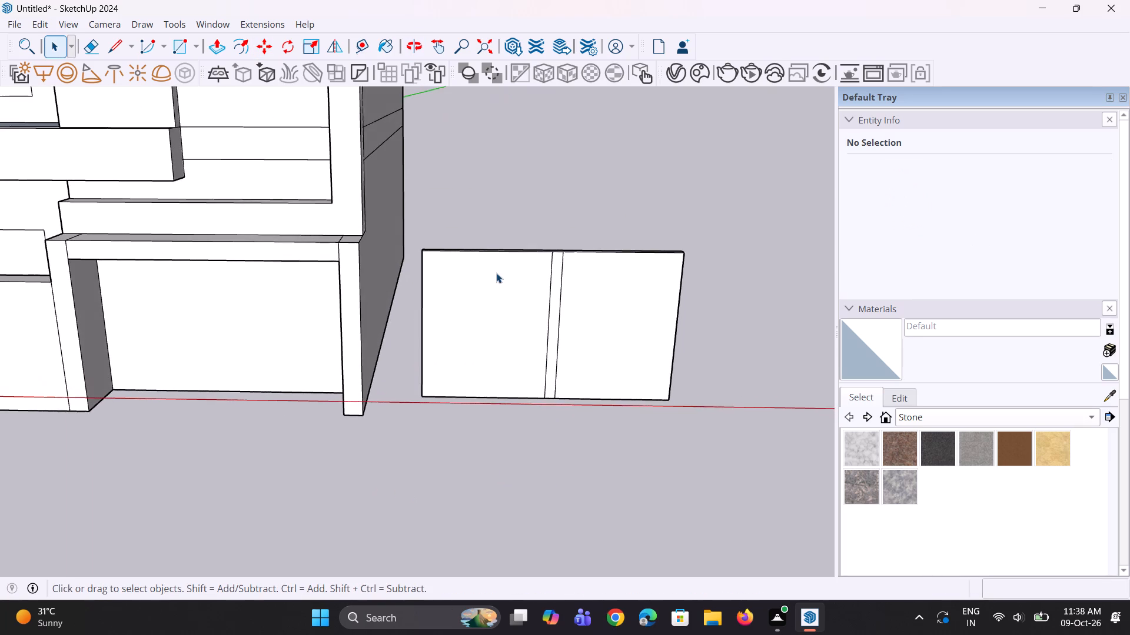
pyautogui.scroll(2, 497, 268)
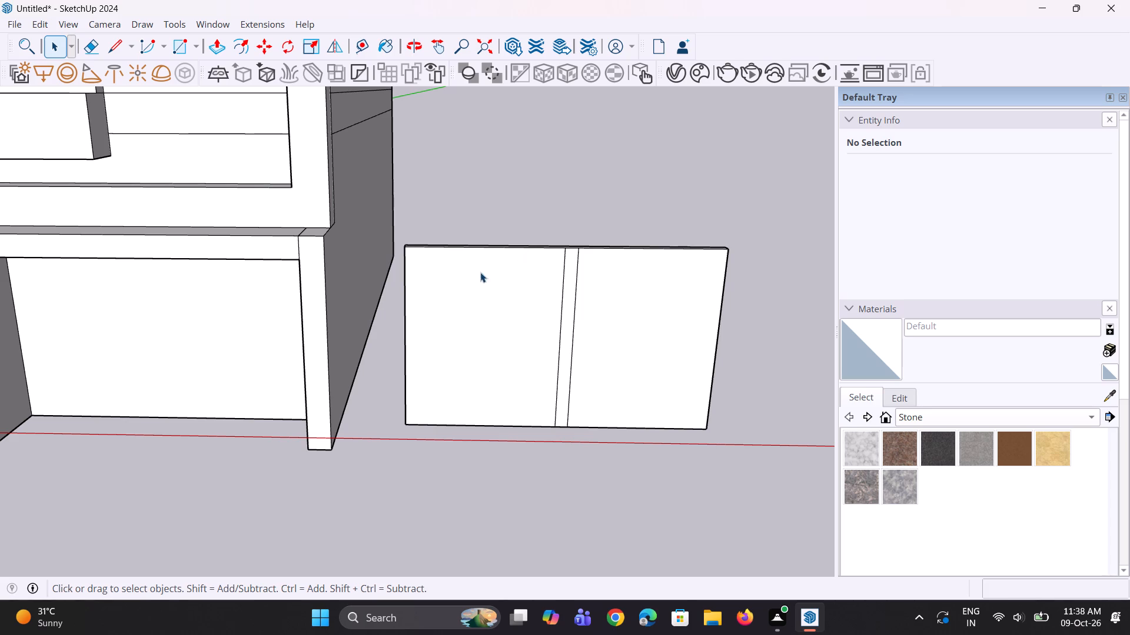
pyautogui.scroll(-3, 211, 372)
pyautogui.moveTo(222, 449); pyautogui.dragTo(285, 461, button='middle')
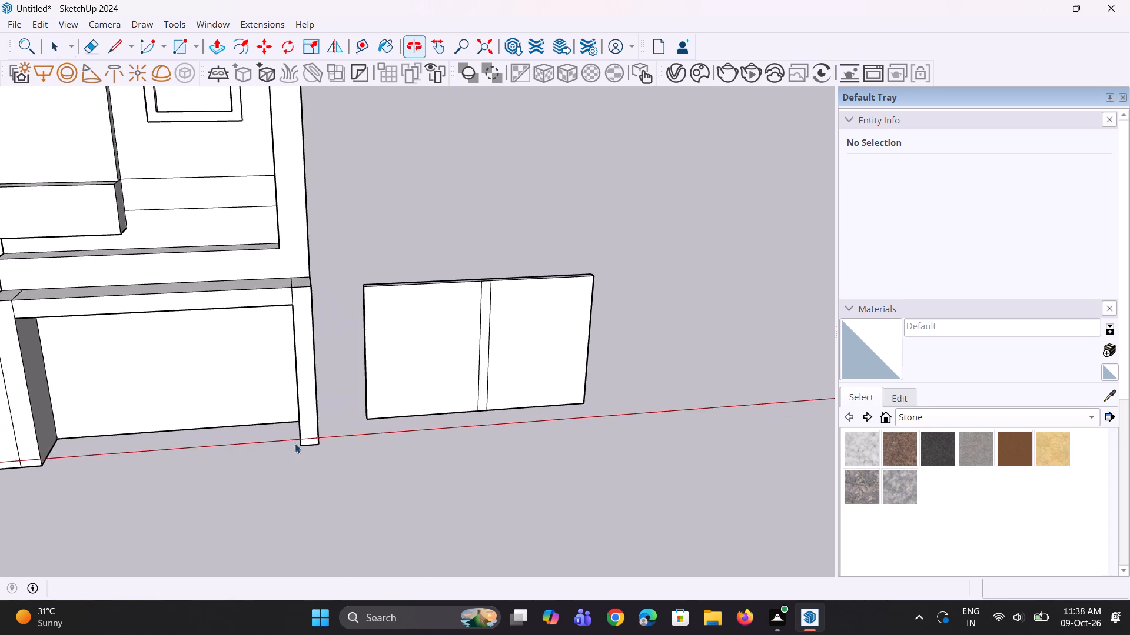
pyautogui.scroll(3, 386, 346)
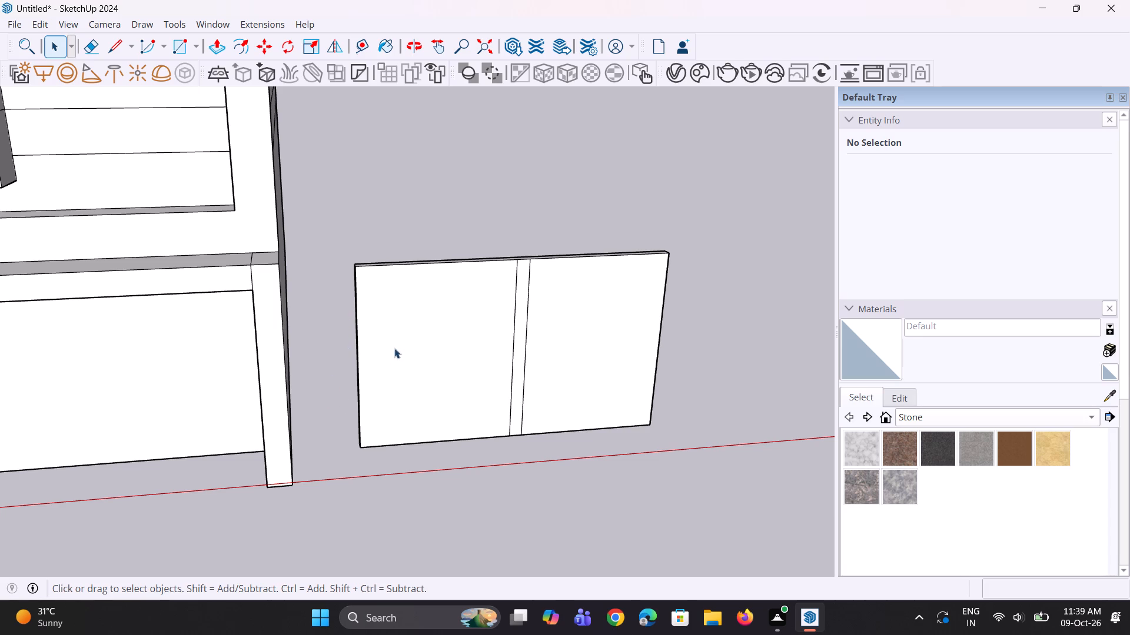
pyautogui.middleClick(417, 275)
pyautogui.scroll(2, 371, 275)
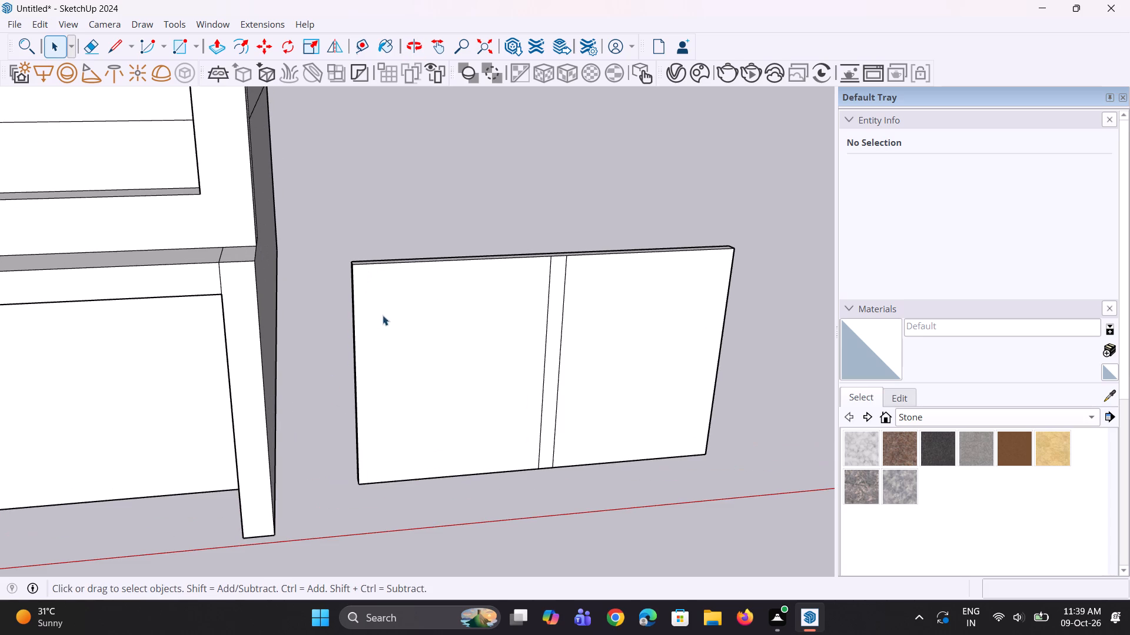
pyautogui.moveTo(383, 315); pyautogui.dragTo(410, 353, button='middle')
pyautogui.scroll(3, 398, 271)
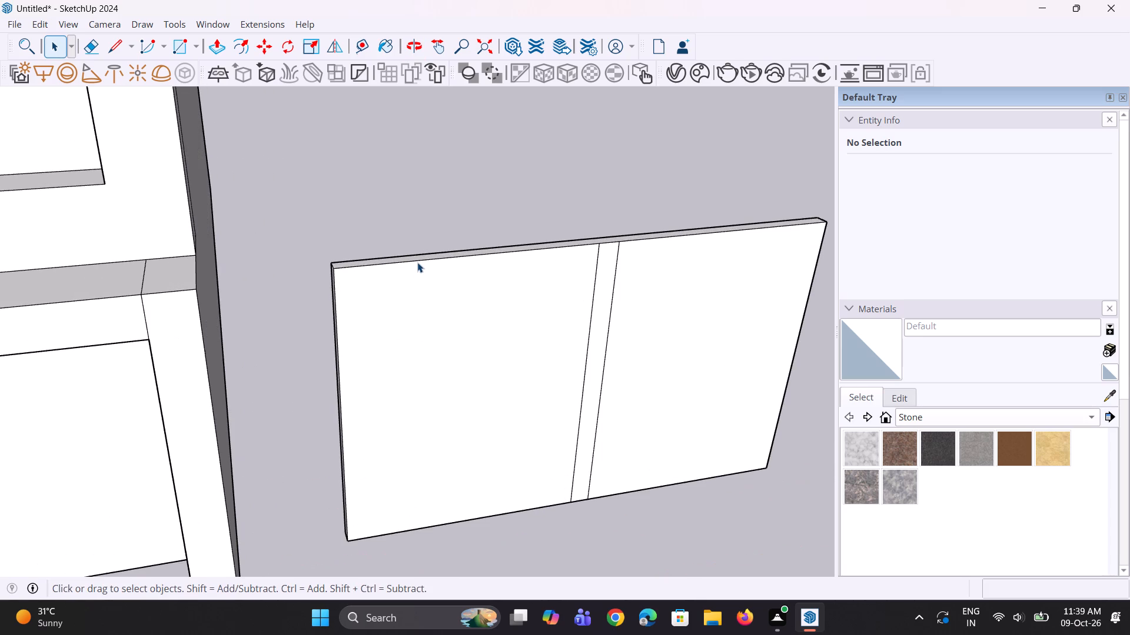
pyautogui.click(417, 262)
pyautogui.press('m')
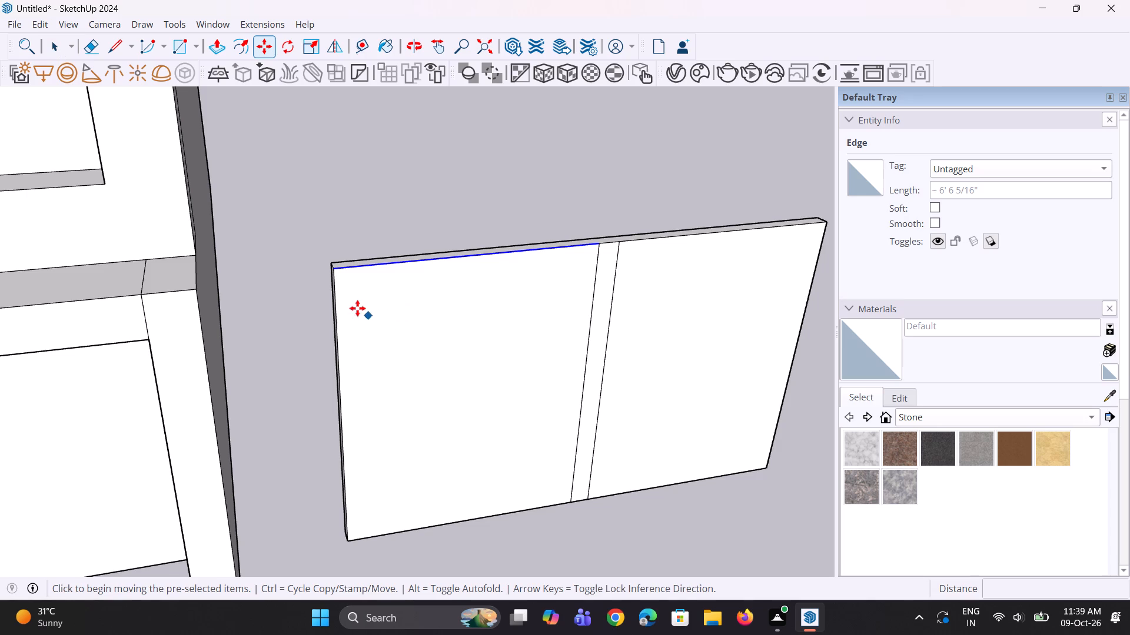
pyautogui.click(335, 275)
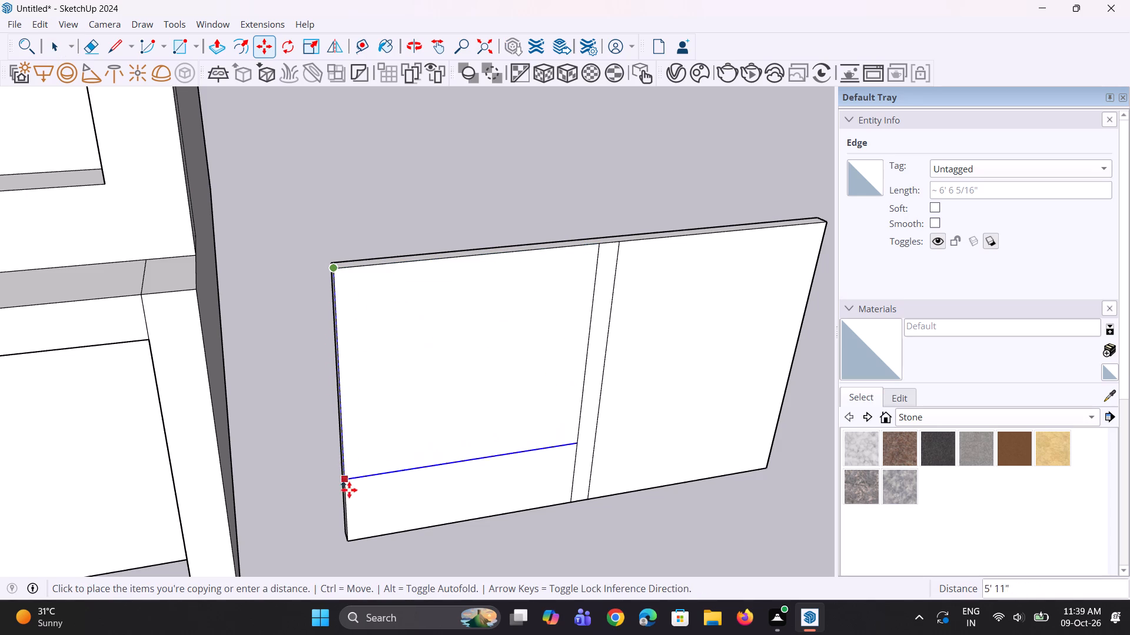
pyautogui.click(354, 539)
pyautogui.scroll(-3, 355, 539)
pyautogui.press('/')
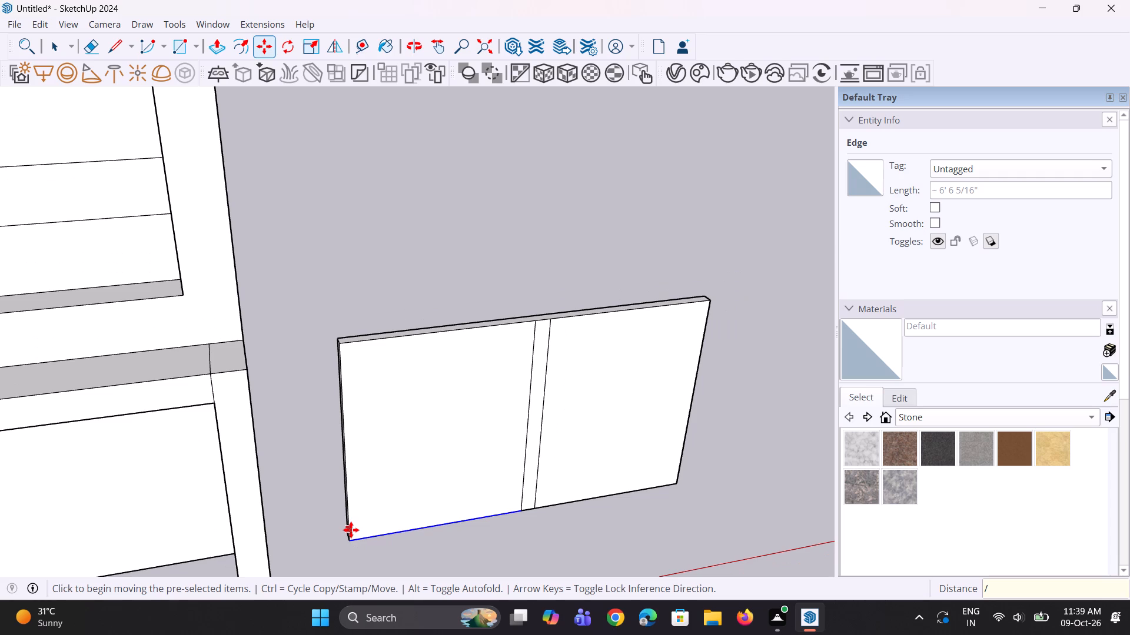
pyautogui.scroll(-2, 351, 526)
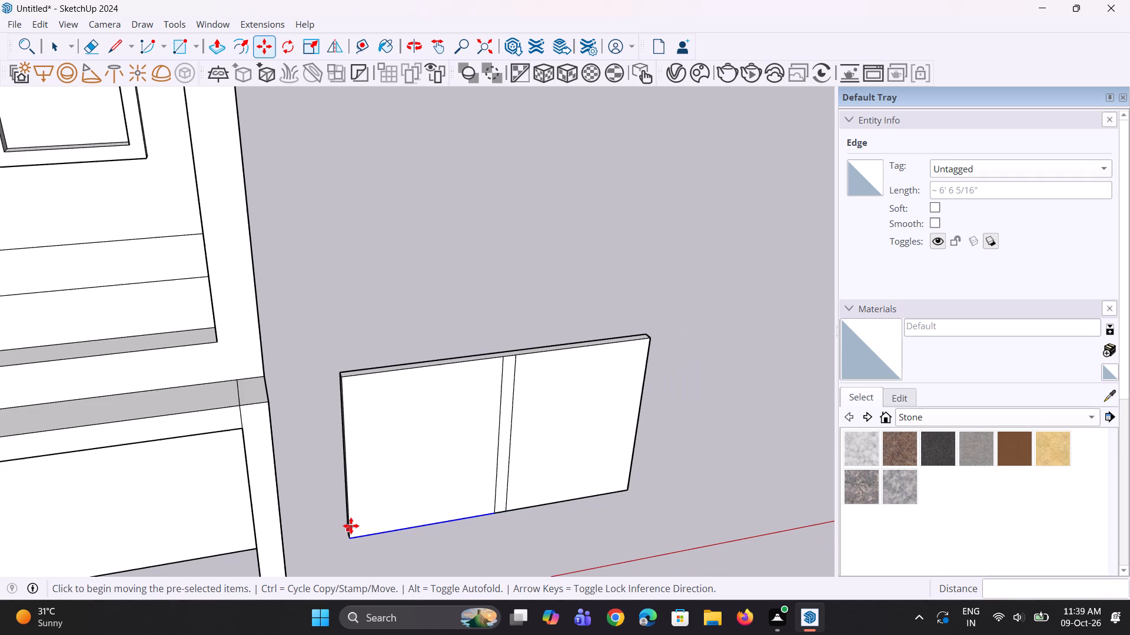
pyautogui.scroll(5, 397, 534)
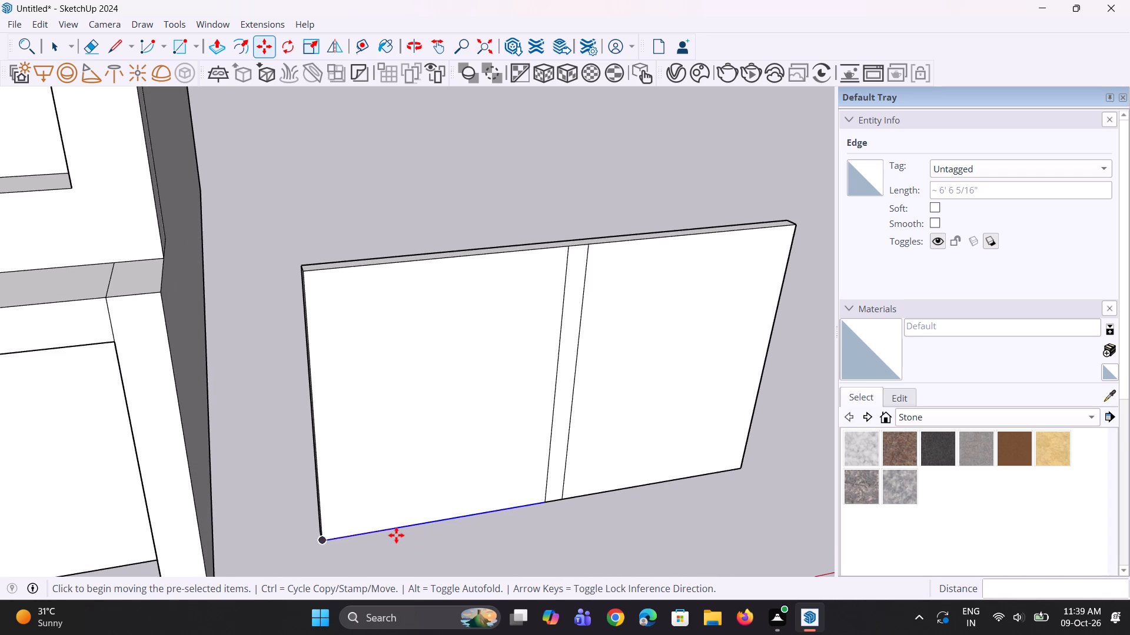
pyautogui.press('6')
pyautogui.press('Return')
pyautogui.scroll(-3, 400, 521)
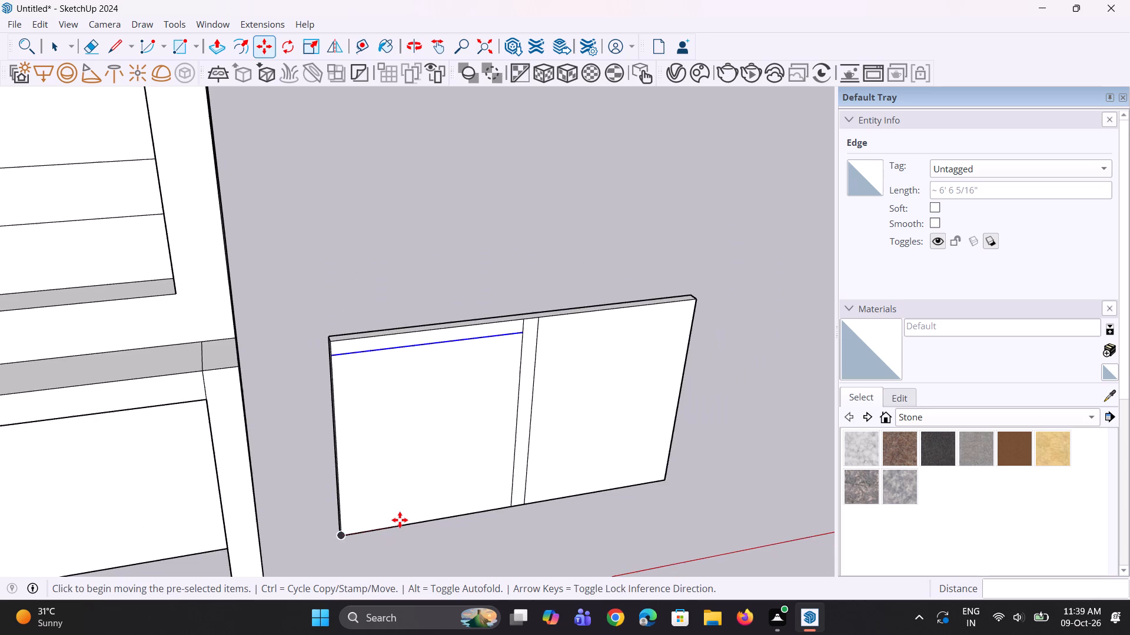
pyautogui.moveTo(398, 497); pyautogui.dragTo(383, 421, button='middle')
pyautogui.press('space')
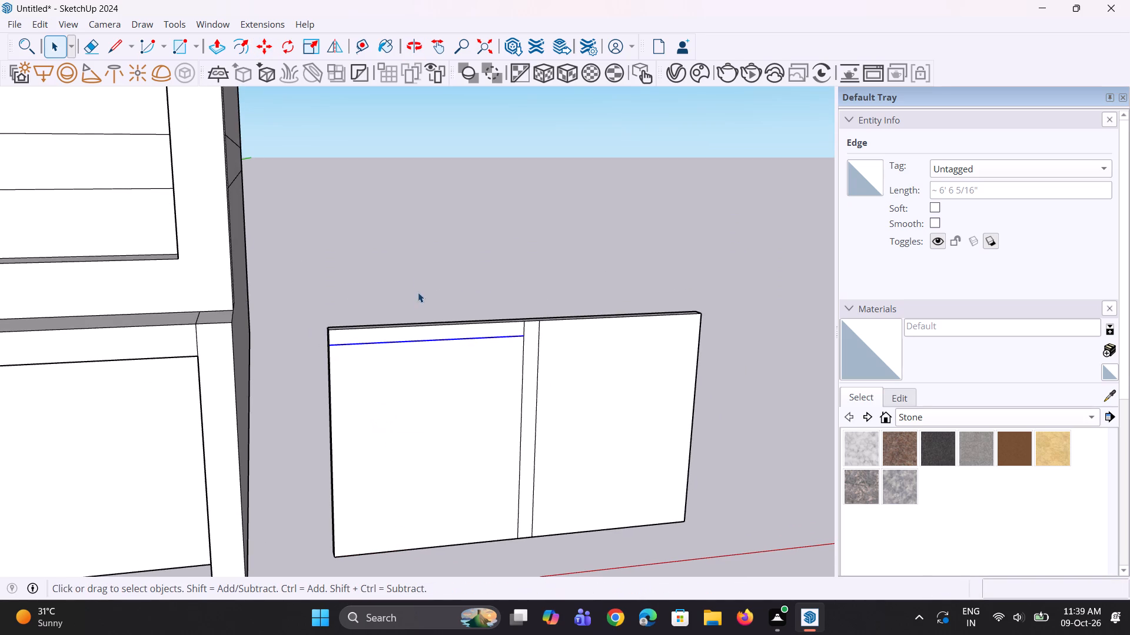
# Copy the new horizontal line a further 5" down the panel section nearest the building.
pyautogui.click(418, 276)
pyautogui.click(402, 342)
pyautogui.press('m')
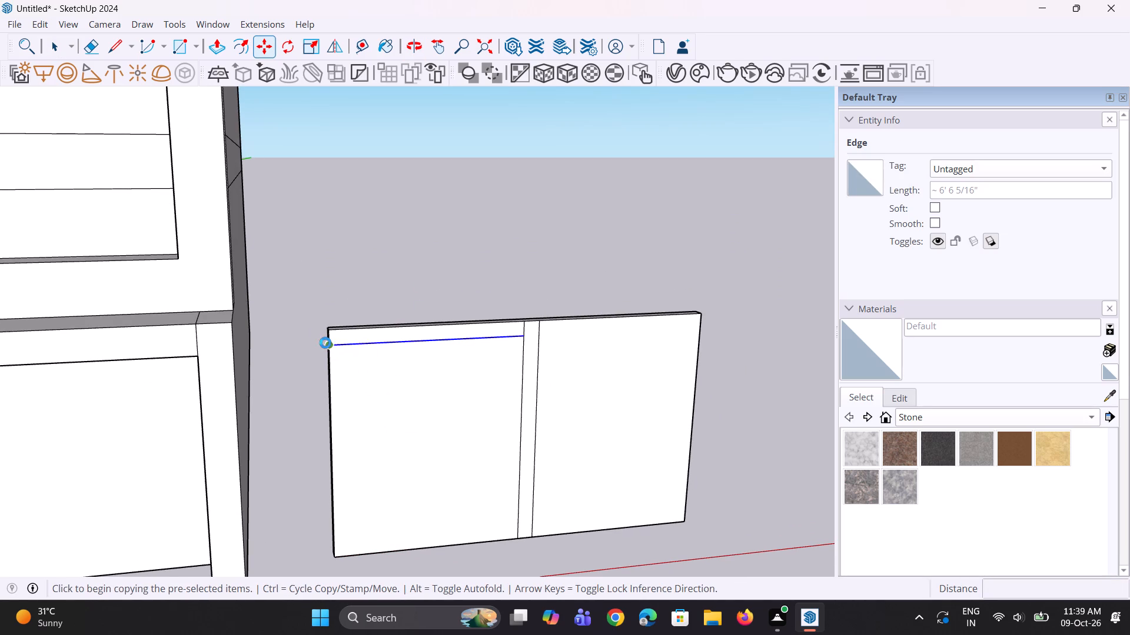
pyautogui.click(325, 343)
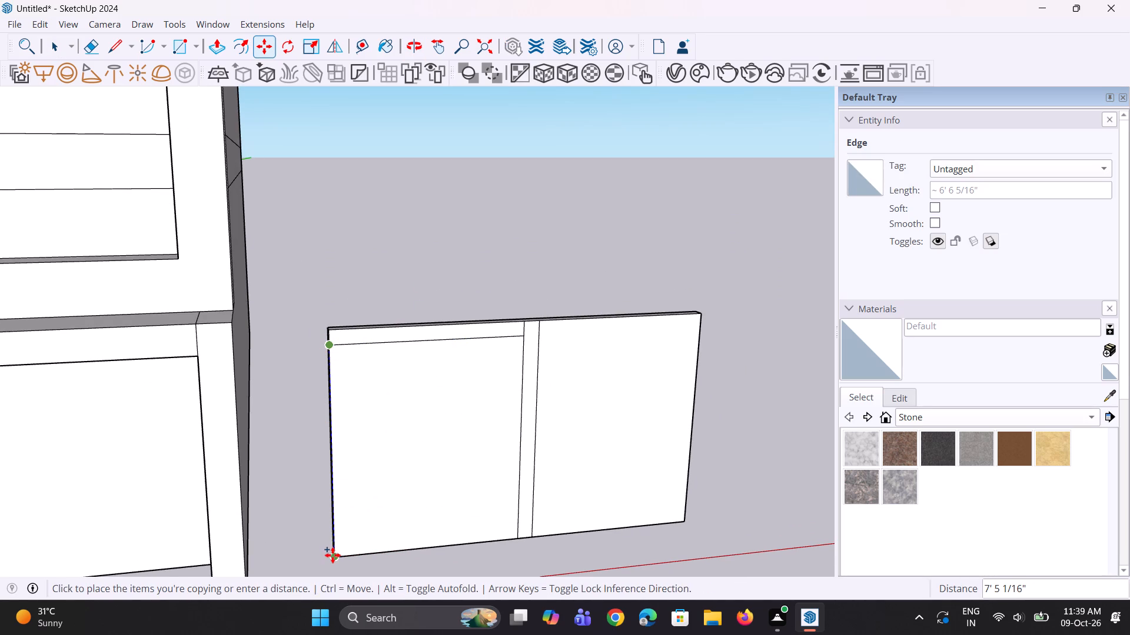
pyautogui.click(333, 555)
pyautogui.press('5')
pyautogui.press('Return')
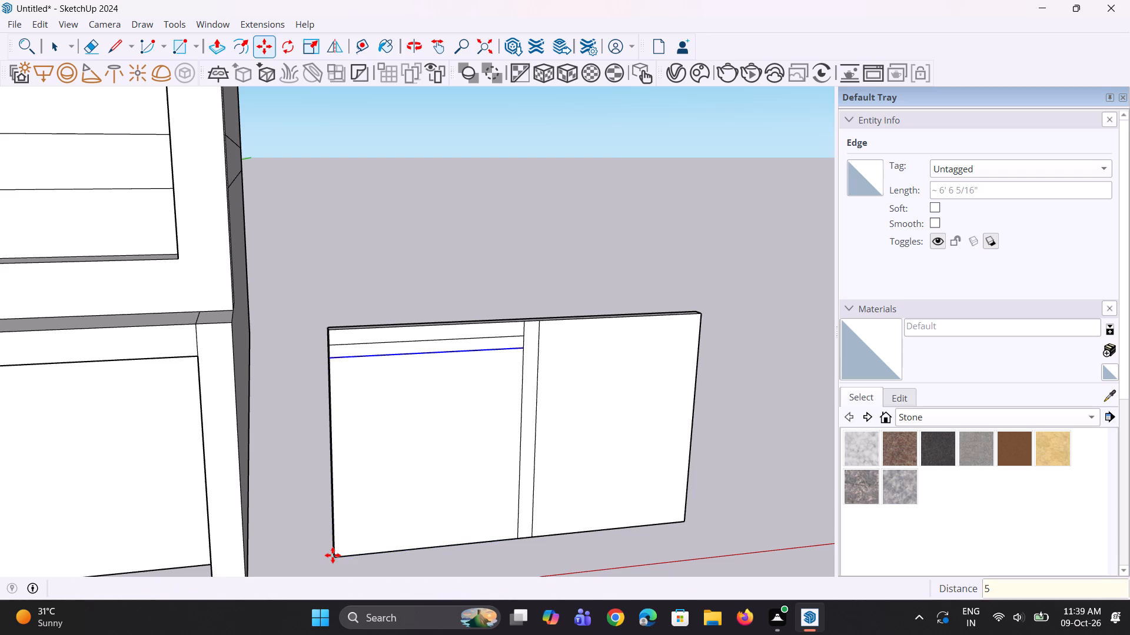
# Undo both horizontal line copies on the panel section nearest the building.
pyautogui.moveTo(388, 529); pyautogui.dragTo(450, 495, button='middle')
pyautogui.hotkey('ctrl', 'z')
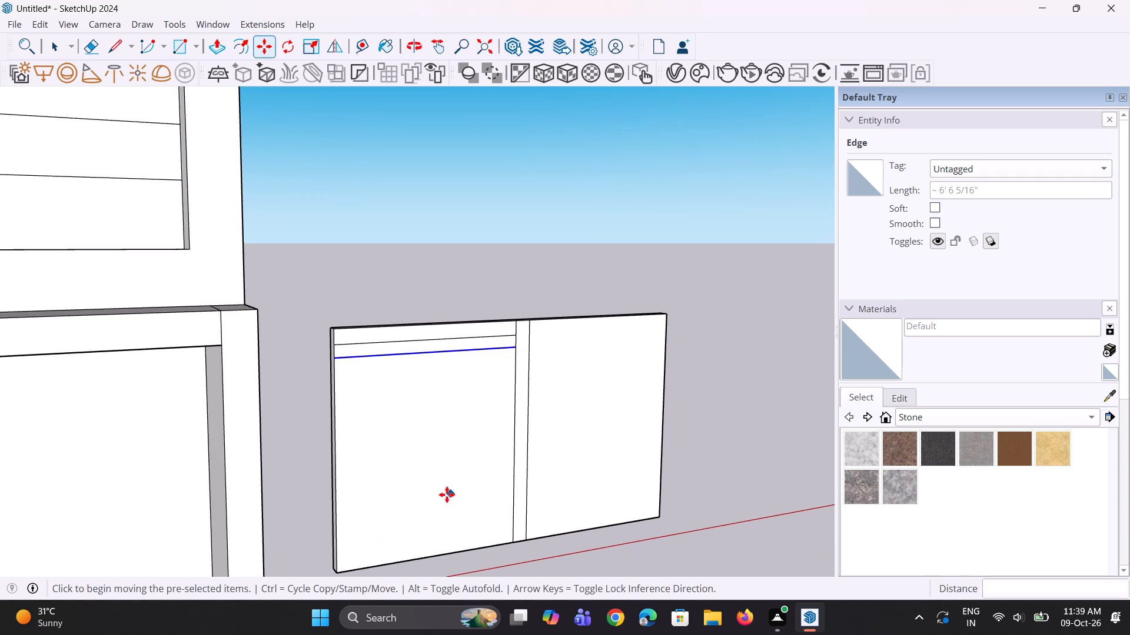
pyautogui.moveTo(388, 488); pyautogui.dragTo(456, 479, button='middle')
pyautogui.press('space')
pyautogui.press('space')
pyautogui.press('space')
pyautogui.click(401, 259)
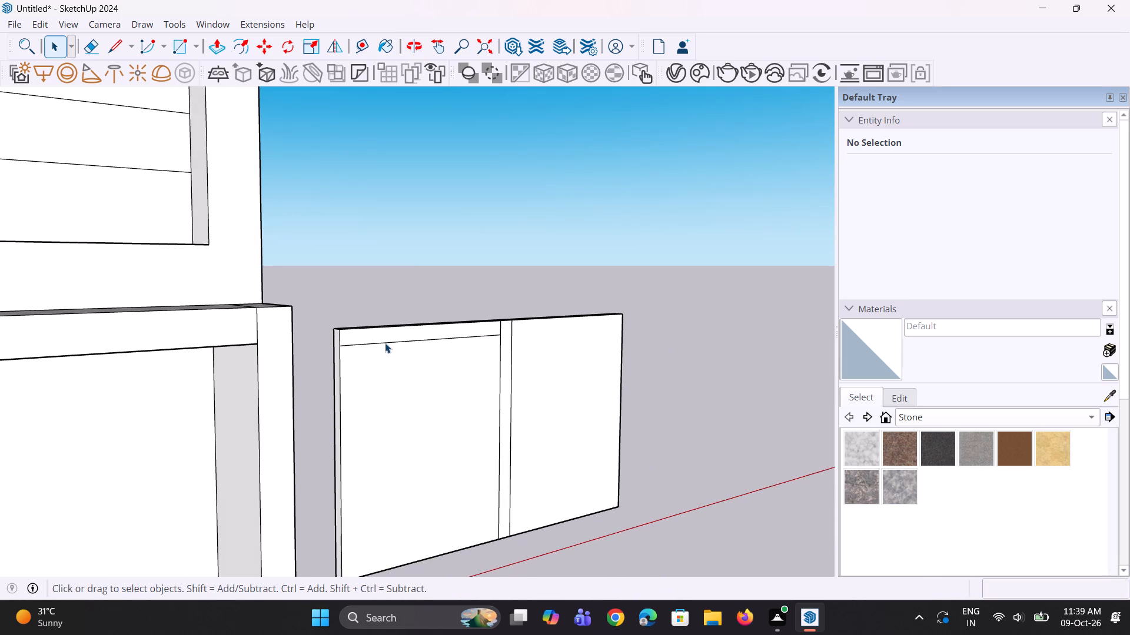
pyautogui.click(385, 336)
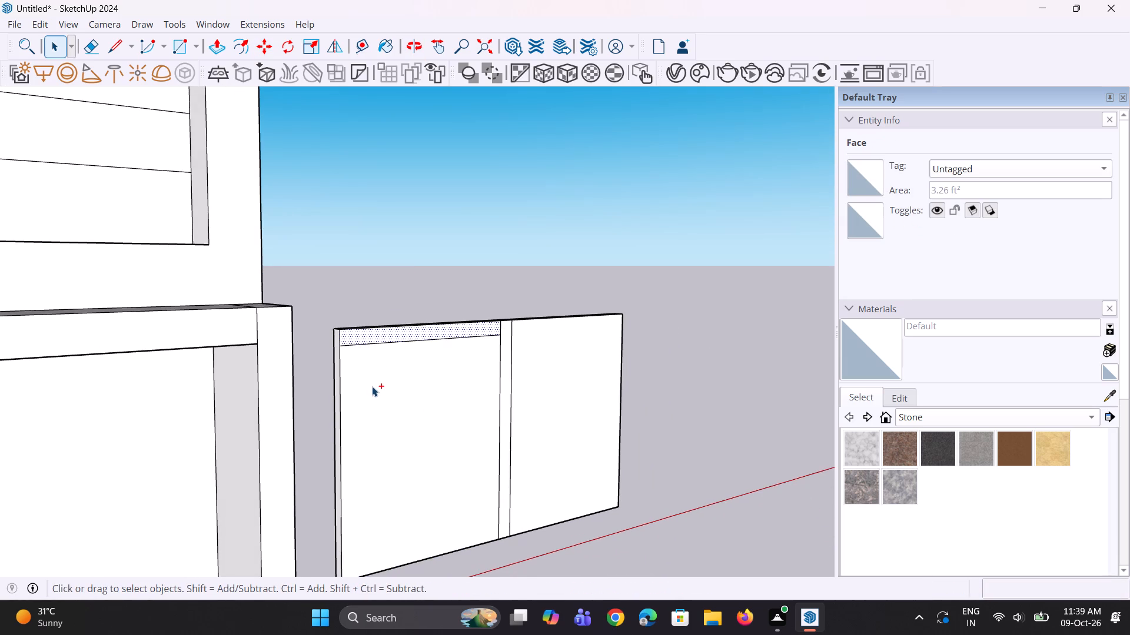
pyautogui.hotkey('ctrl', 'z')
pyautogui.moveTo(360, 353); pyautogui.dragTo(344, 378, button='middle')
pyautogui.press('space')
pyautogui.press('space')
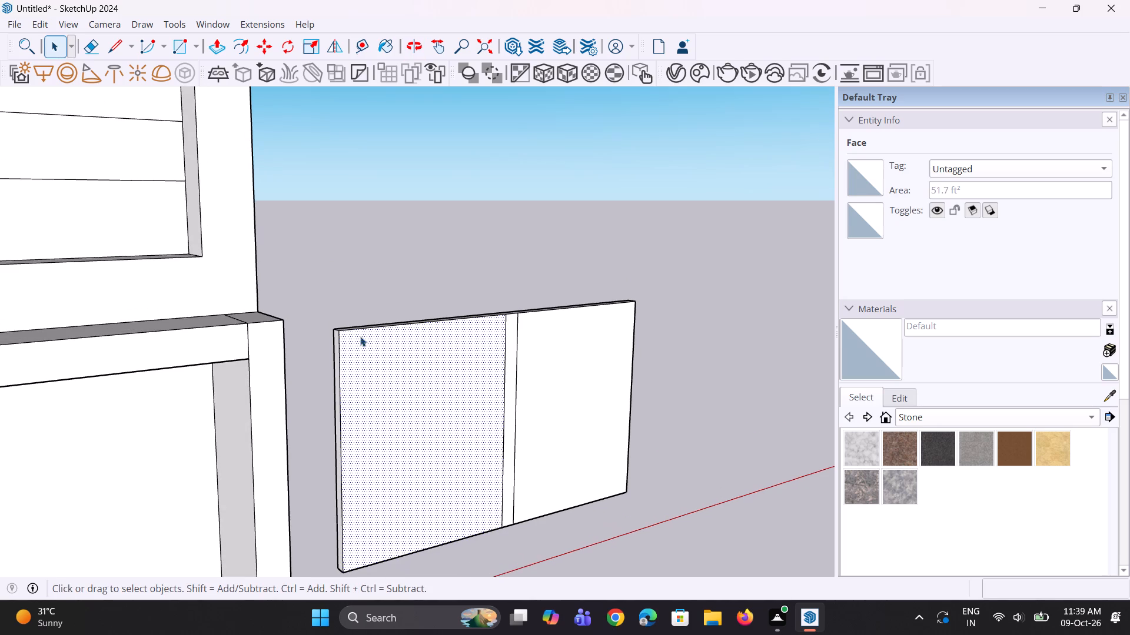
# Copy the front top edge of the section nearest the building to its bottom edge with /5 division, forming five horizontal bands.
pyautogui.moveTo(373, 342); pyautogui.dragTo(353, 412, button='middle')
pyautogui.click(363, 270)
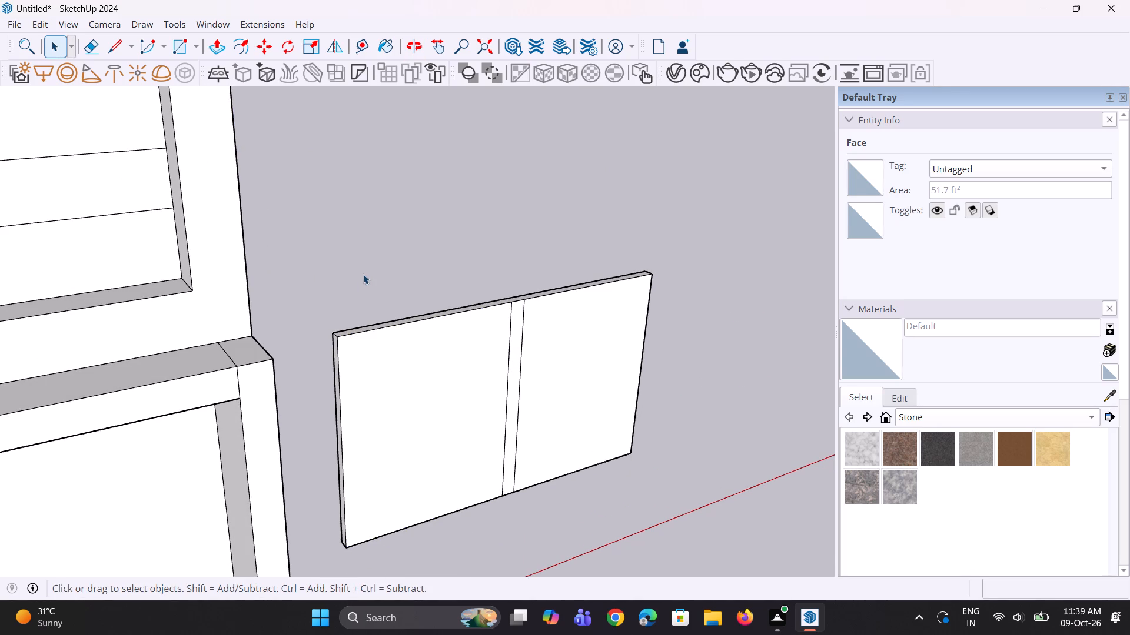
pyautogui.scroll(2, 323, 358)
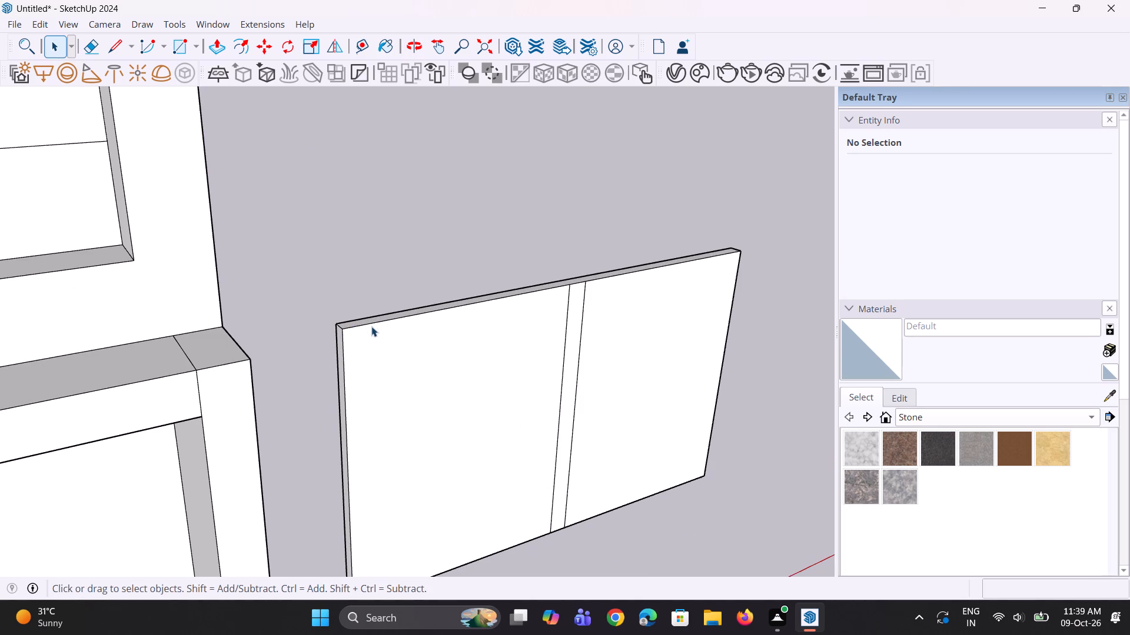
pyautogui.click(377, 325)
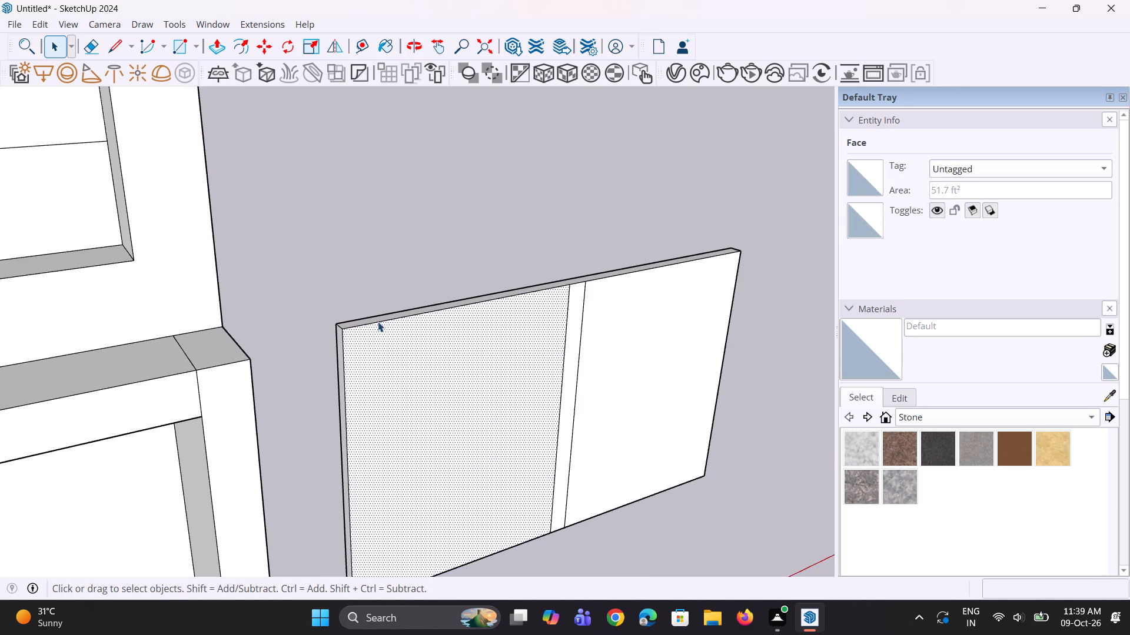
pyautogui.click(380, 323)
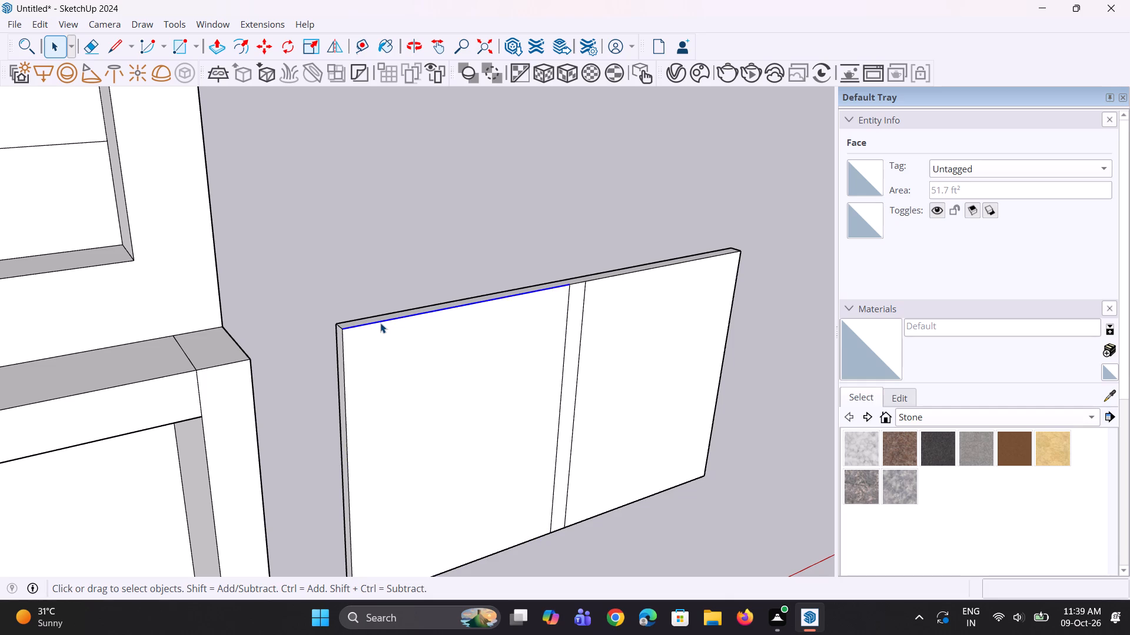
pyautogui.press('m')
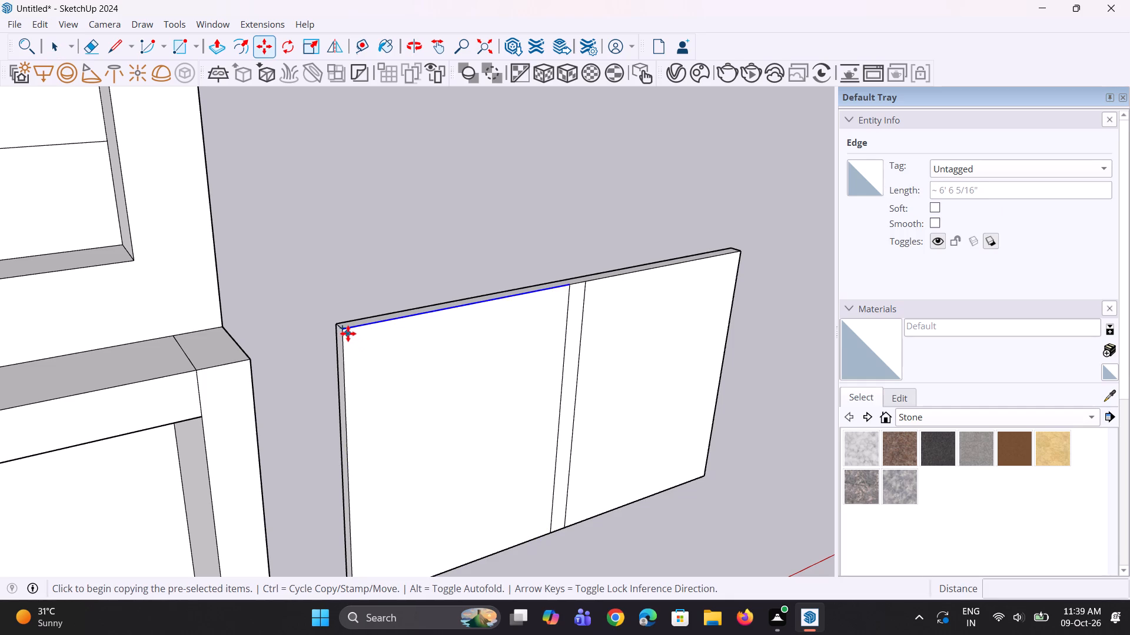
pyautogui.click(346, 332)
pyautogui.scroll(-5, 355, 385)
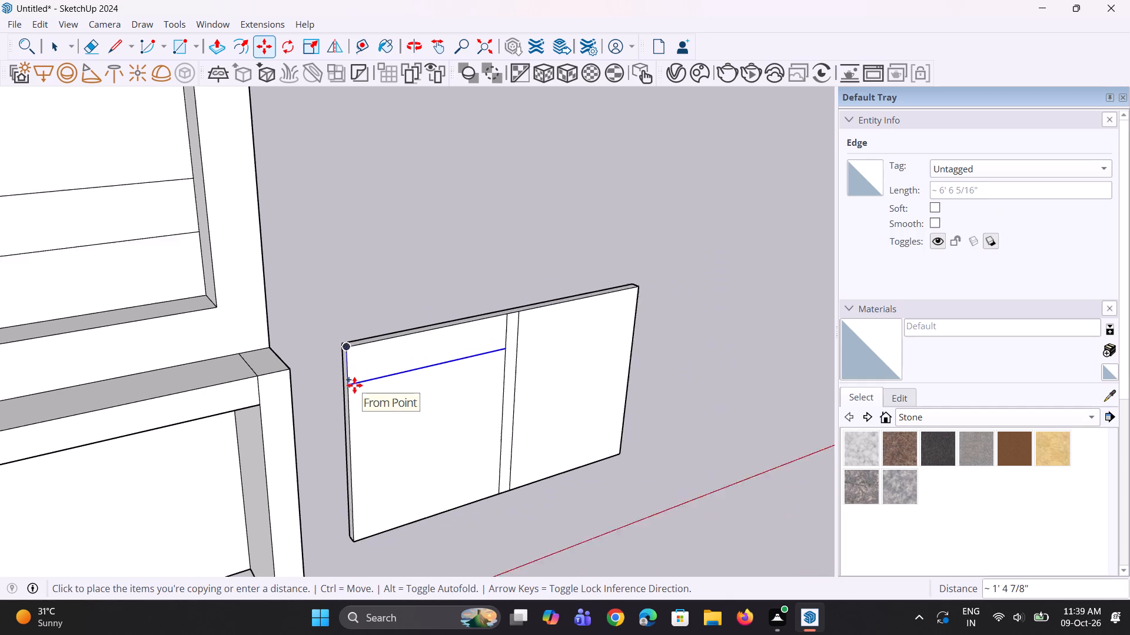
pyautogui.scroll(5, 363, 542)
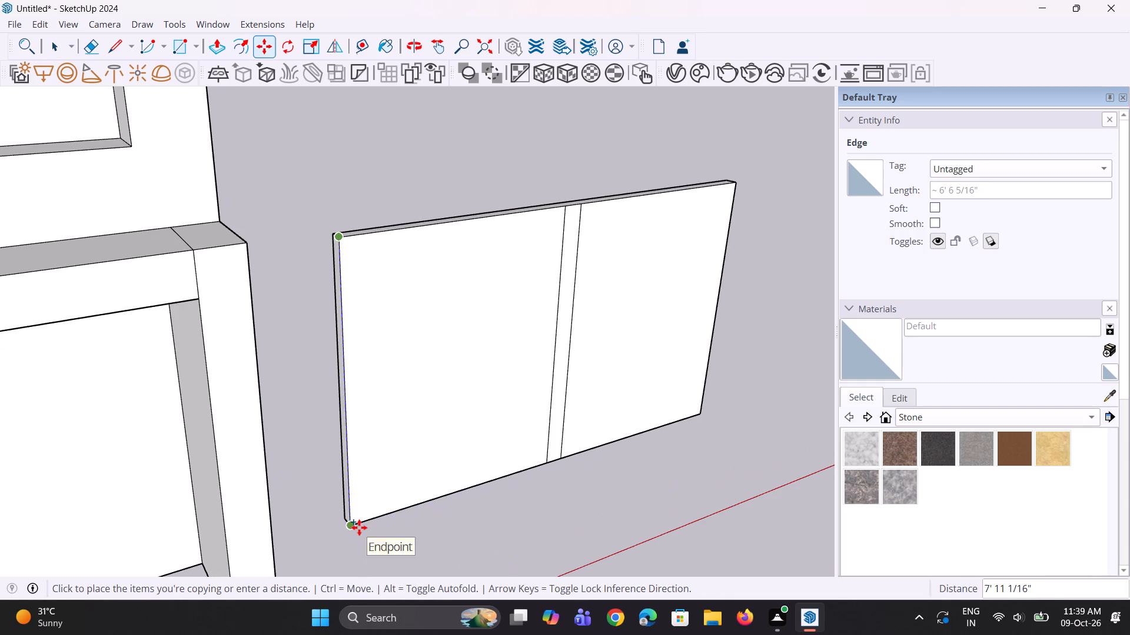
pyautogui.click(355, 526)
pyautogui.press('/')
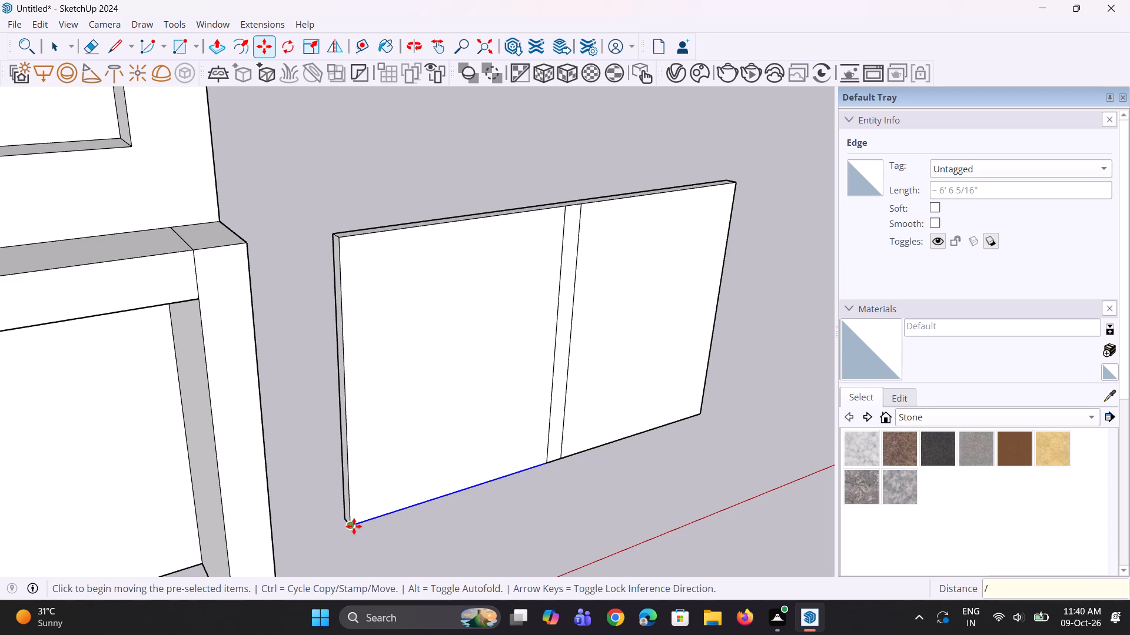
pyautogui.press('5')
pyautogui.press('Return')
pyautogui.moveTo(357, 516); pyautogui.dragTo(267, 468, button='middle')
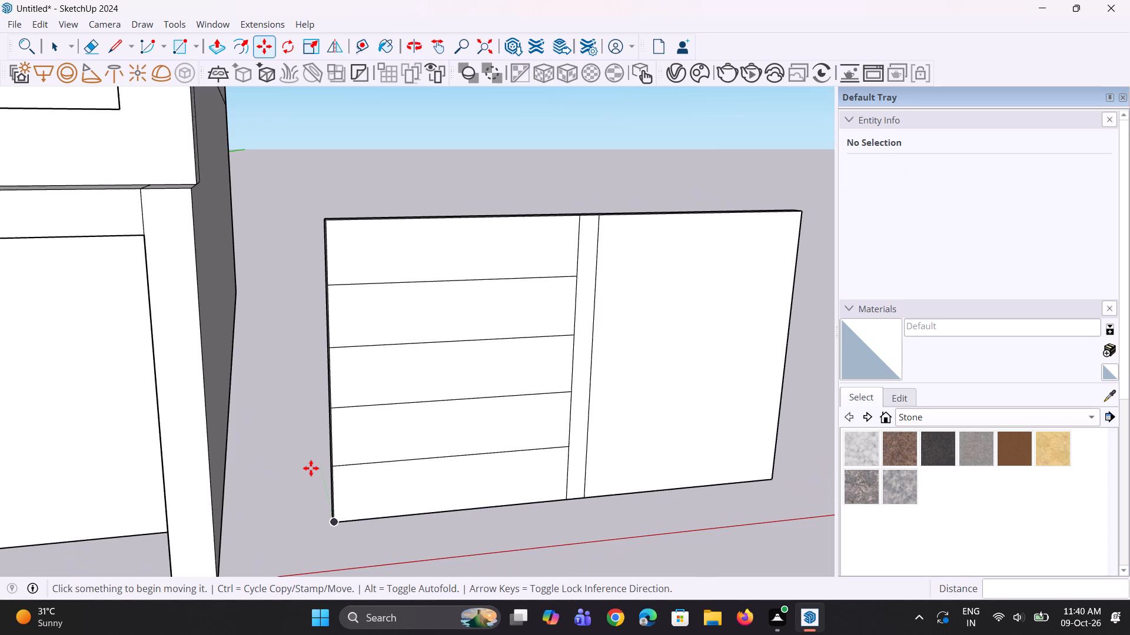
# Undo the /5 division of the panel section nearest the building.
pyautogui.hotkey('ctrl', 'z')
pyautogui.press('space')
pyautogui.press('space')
# Copy the front top edge of the panel section nearest the building to its bottom edge with /6 division, forming six horizontal bands.
pyautogui.moveTo(311, 412); pyautogui.dragTo(388, 479, button='middle')
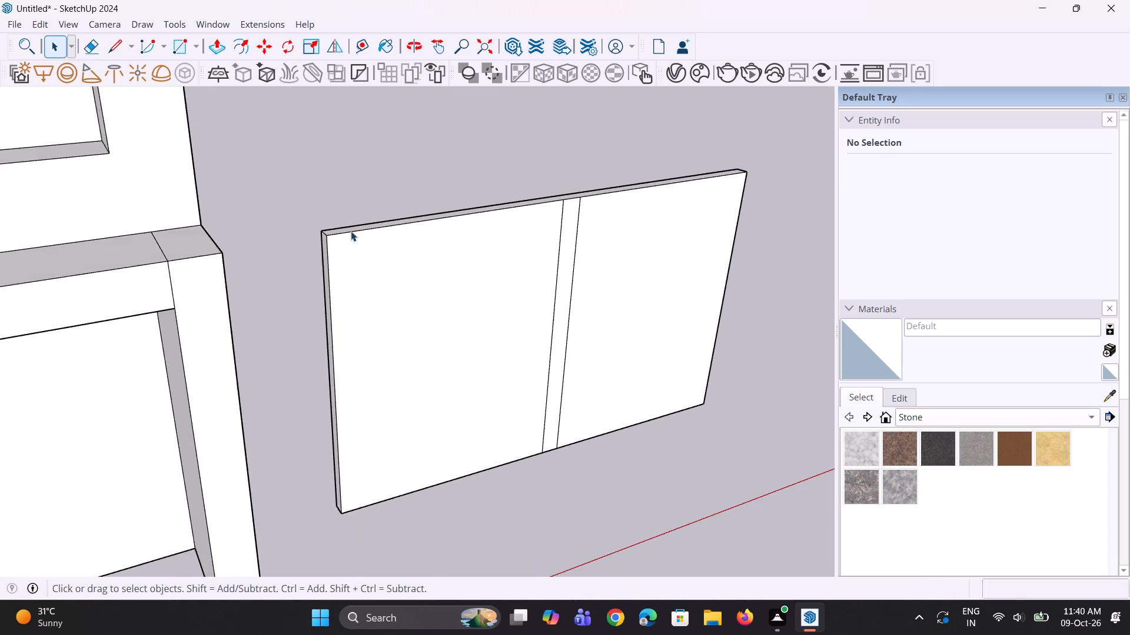
pyautogui.scroll(3, 351, 221)
pyautogui.click(357, 242)
pyautogui.press('m')
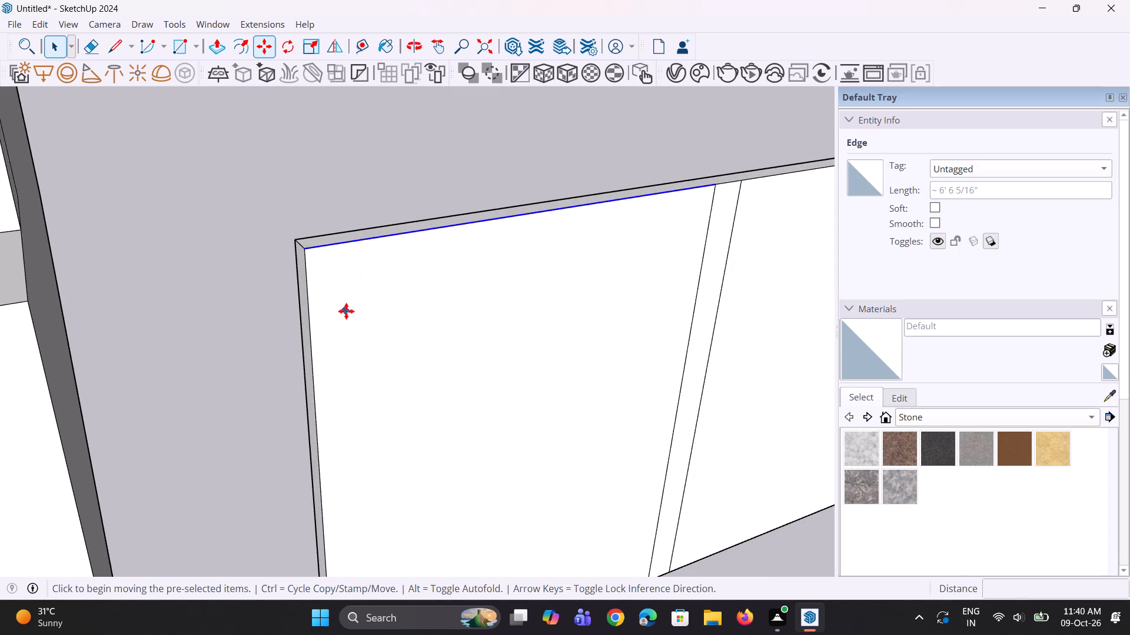
pyautogui.click(311, 255)
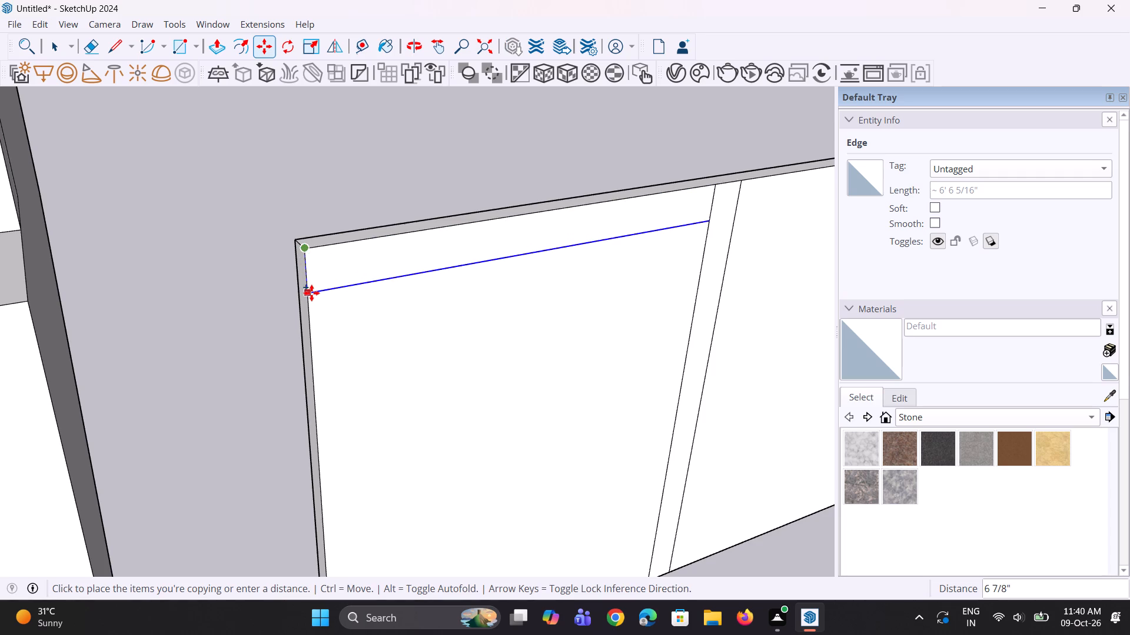
pyautogui.scroll(-8, 311, 293)
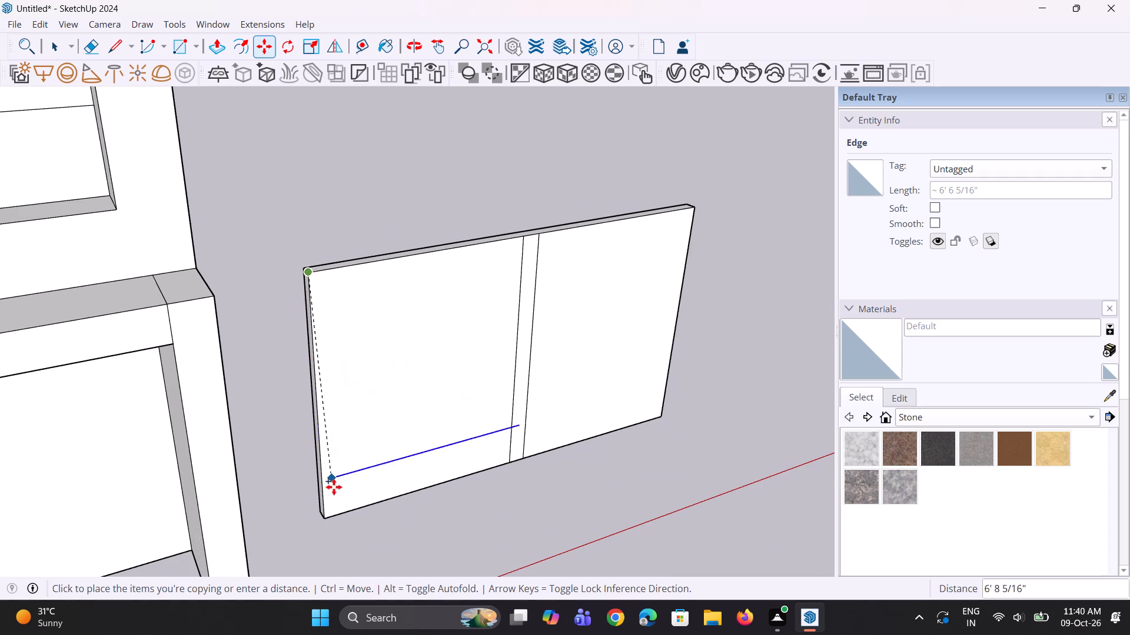
pyautogui.click(328, 513)
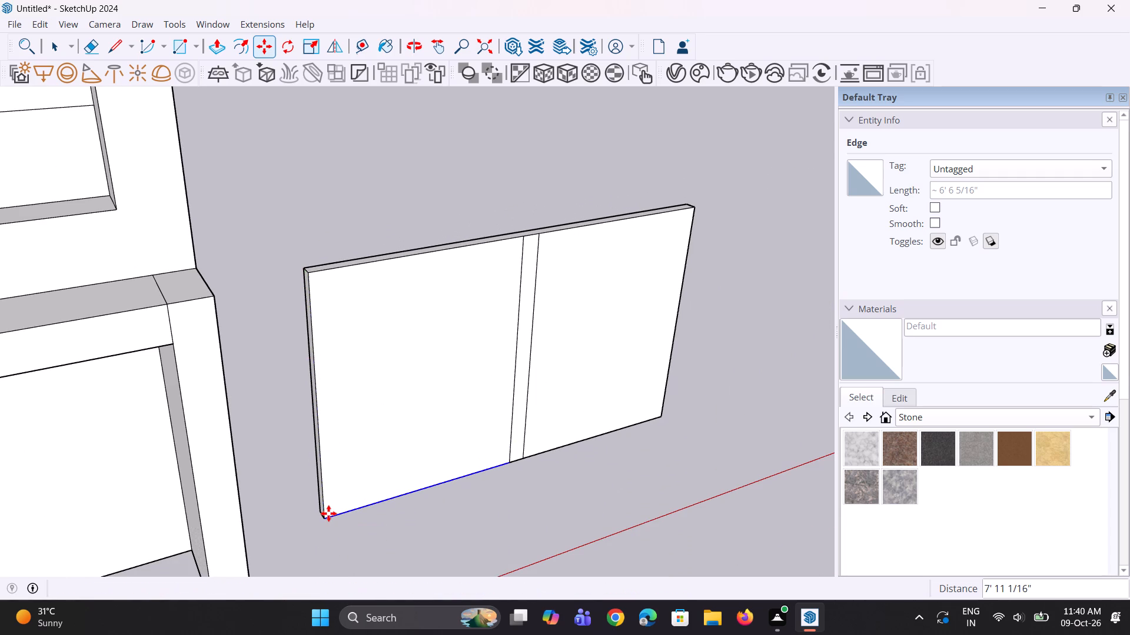
pyautogui.press('/')
pyautogui.press('6')
pyautogui.press('Return')
pyautogui.moveTo(323, 498); pyautogui.dragTo(270, 447, button='middle')
pyautogui.press('space')
pyautogui.press('space')
# Copy the front top edge of the panel section farther from the building to its bottom edge with /6 division, forming six matching bands.
pyautogui.moveTo(552, 335); pyautogui.dragTo(466, 319, button='middle')
pyautogui.scroll(-2, 567, 260)
pyautogui.moveTo(567, 285); pyautogui.dragTo(567, 306, button='middle')
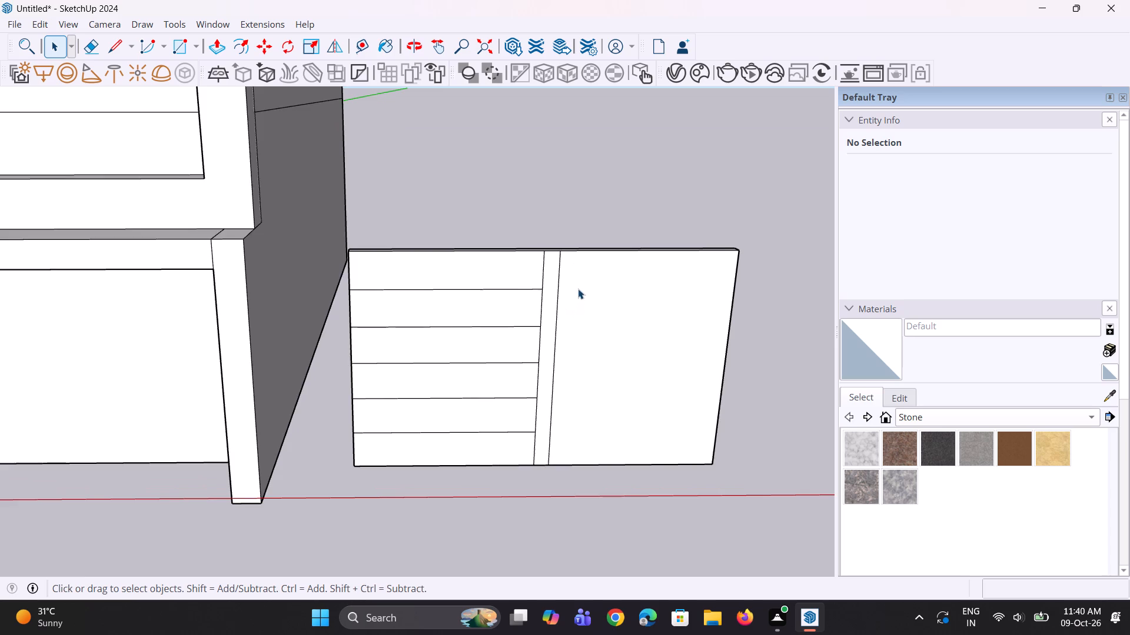
pyautogui.scroll(5, 579, 285)
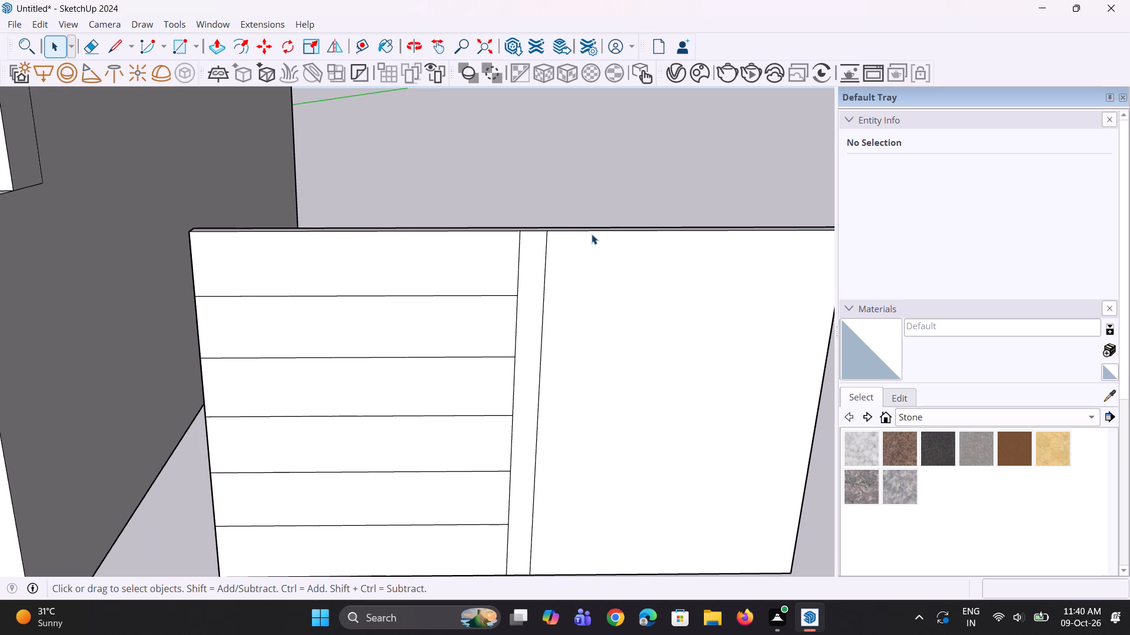
pyautogui.click(595, 233)
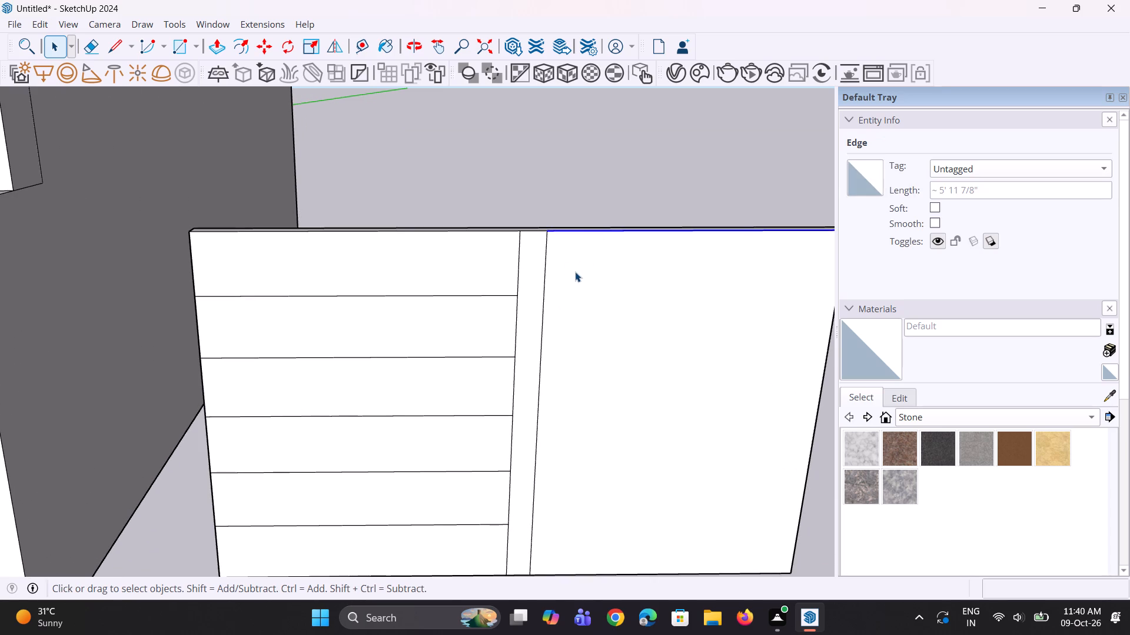
pyautogui.press('m')
pyautogui.keyDown('ctrl'); pyautogui.scroll(1, 540, 268); pyautogui.keyUp('ctrl')
pyautogui.scroll(-5, 530, 259)
pyautogui.click(548, 237)
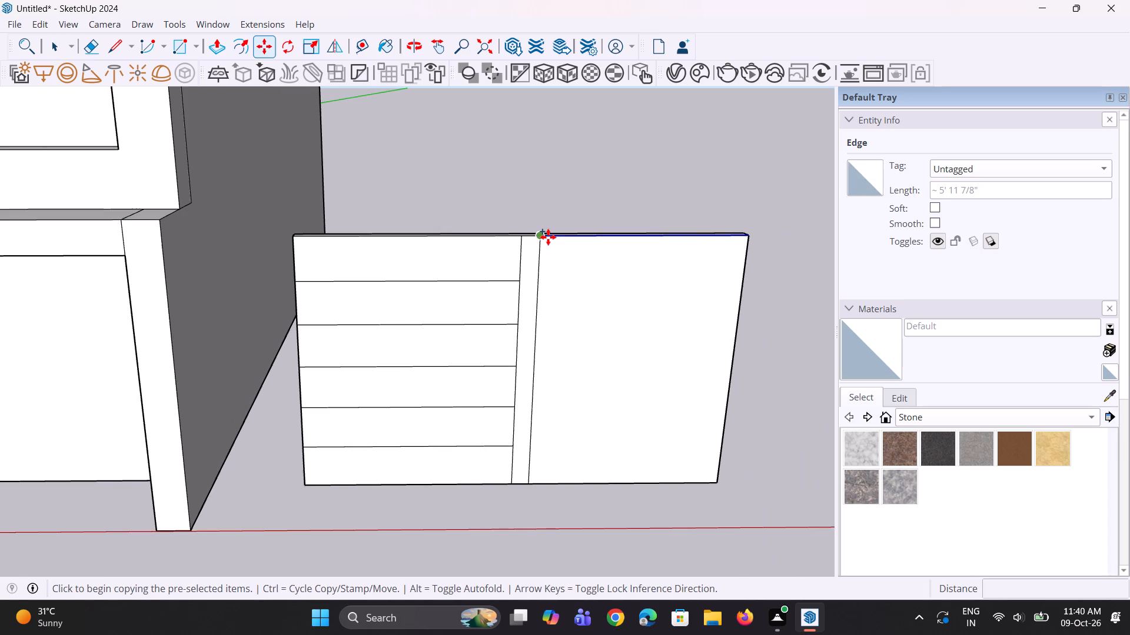
pyautogui.click(530, 484)
pyautogui.write('/6')
pyautogui.press('Return')
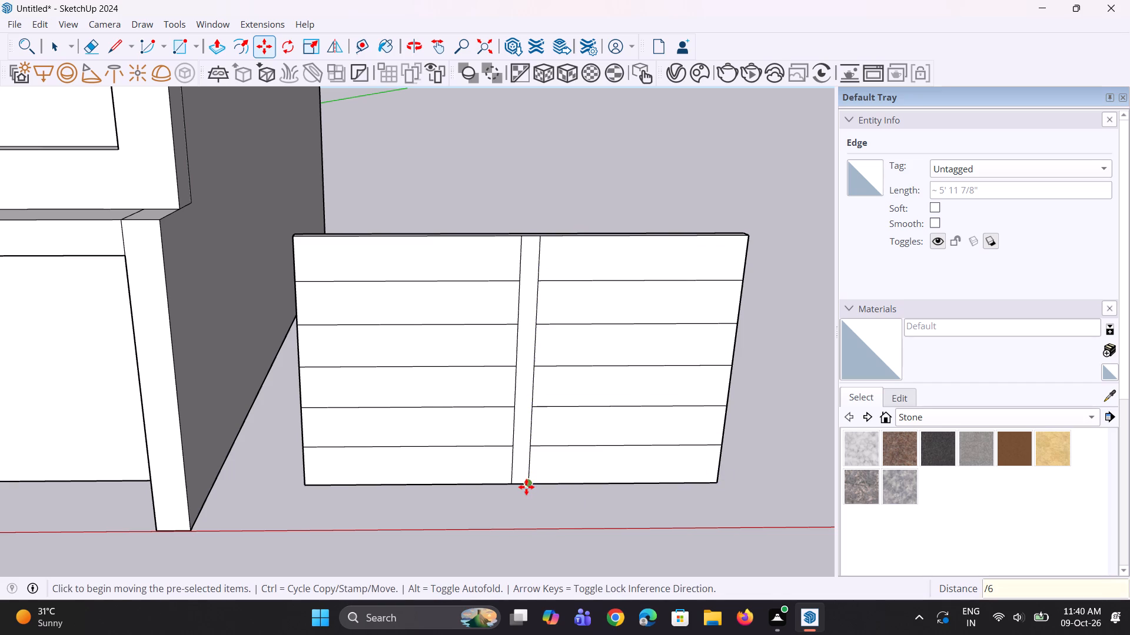
# Copy all ten horizontal division lines in both panel sections about 2" downward to form narrow strips between the bands.
pyautogui.moveTo(497, 462); pyautogui.dragTo(473, 397, button='middle')
pyautogui.press('space')
pyautogui.click(490, 282)
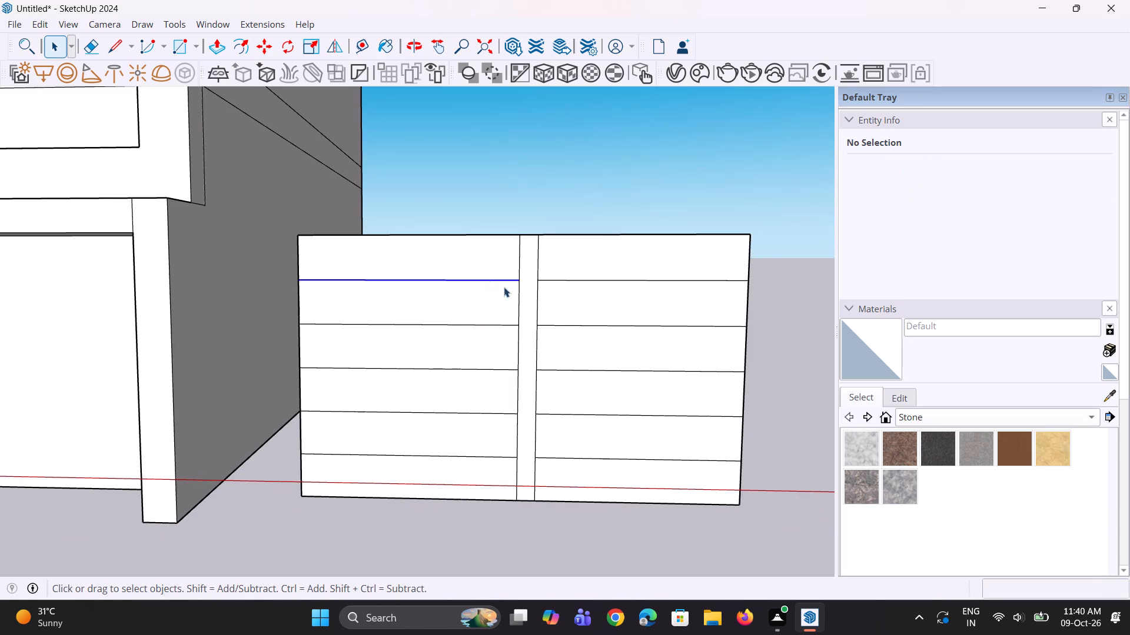
pyautogui.scroll(2, 561, 290)
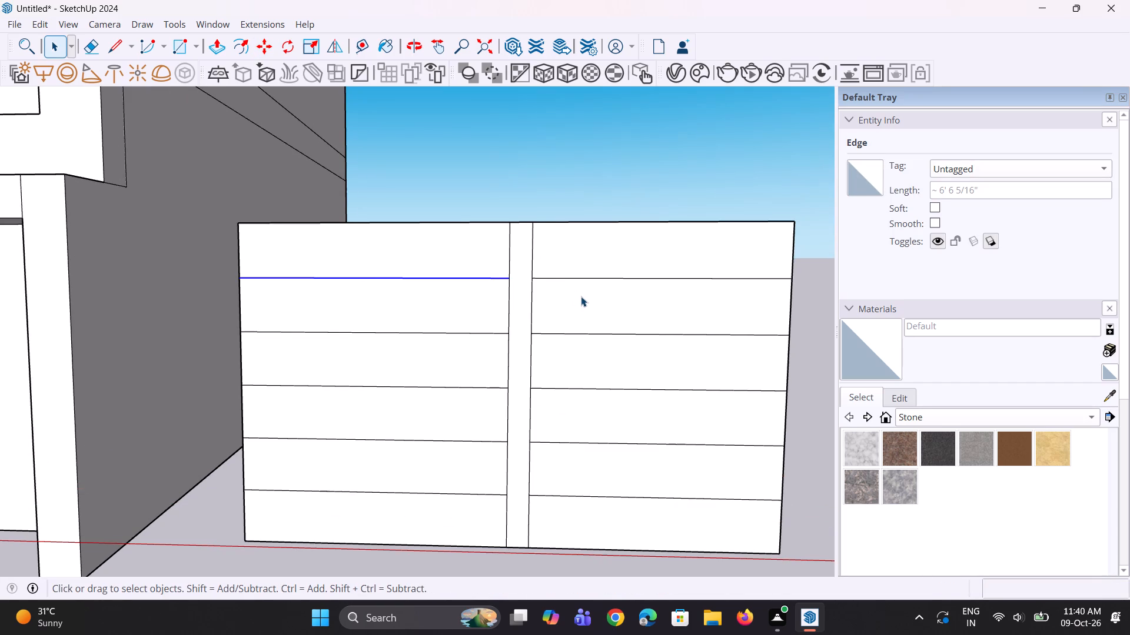
pyautogui.scroll(1, 581, 295)
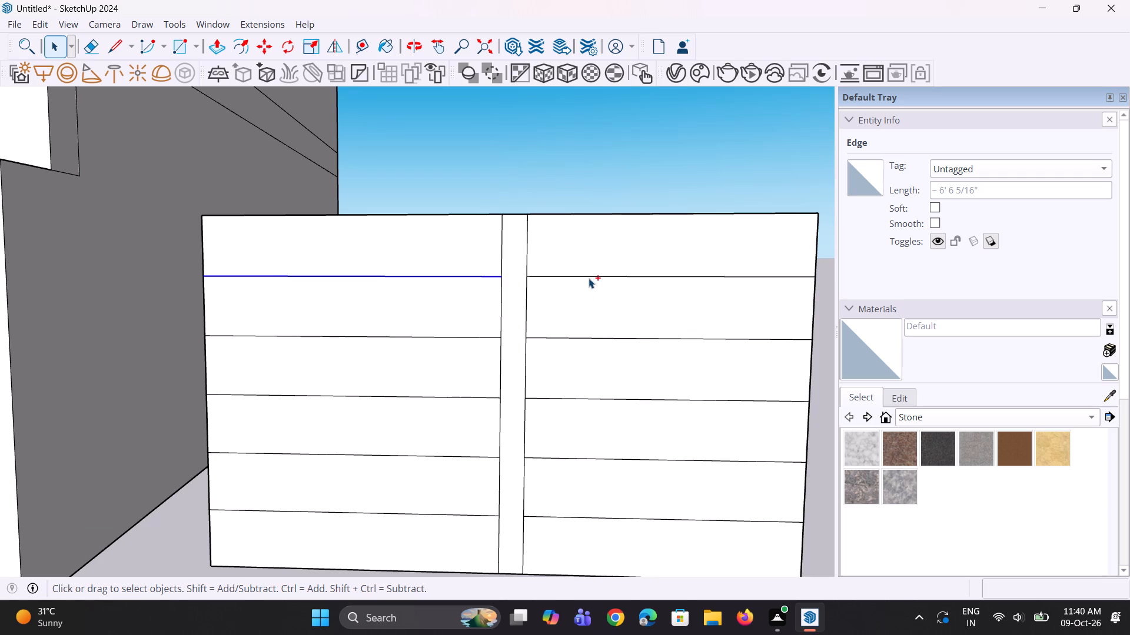
pyautogui.keyDown('ctrl'); pyautogui.click(589, 278); pyautogui.keyUp('ctrl')
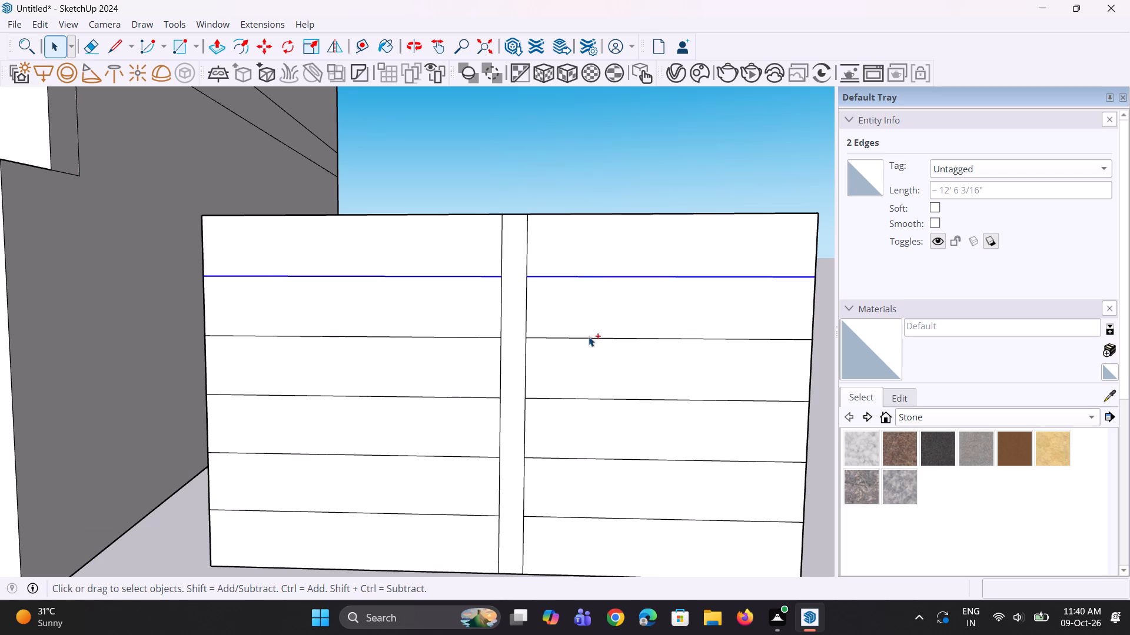
pyautogui.keyDown('ctrl'); pyautogui.click(589, 339); pyautogui.keyUp('ctrl')
pyautogui.keyDown('ctrl'); pyautogui.click(480, 338); pyautogui.keyUp('ctrl')
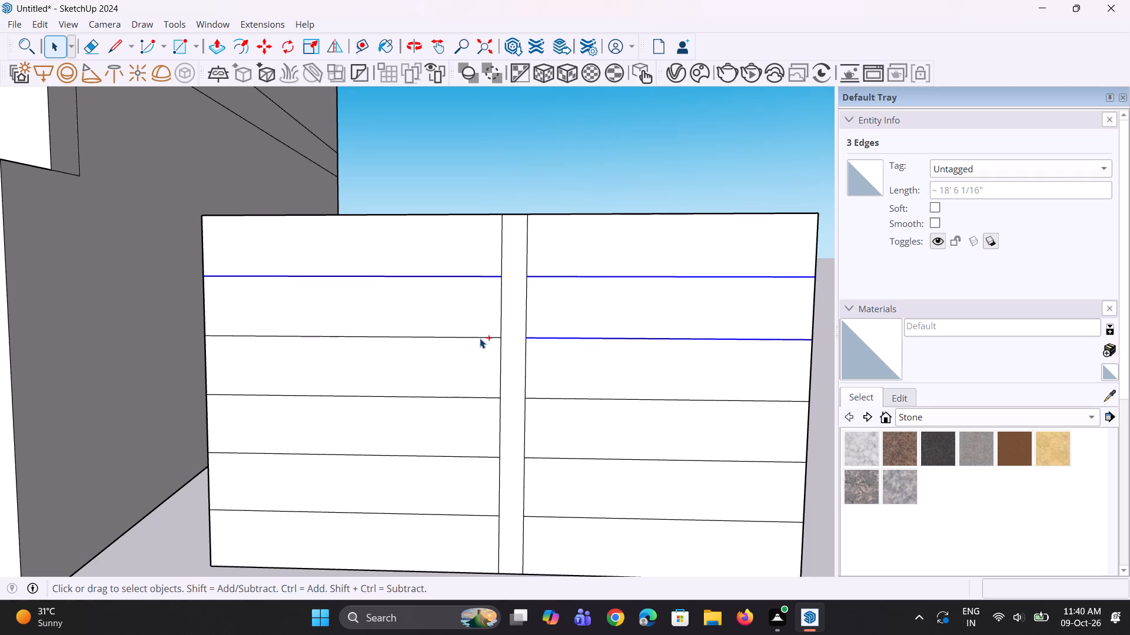
pyautogui.keyDown('ctrl'); pyautogui.click(493, 400); pyautogui.keyUp('ctrl')
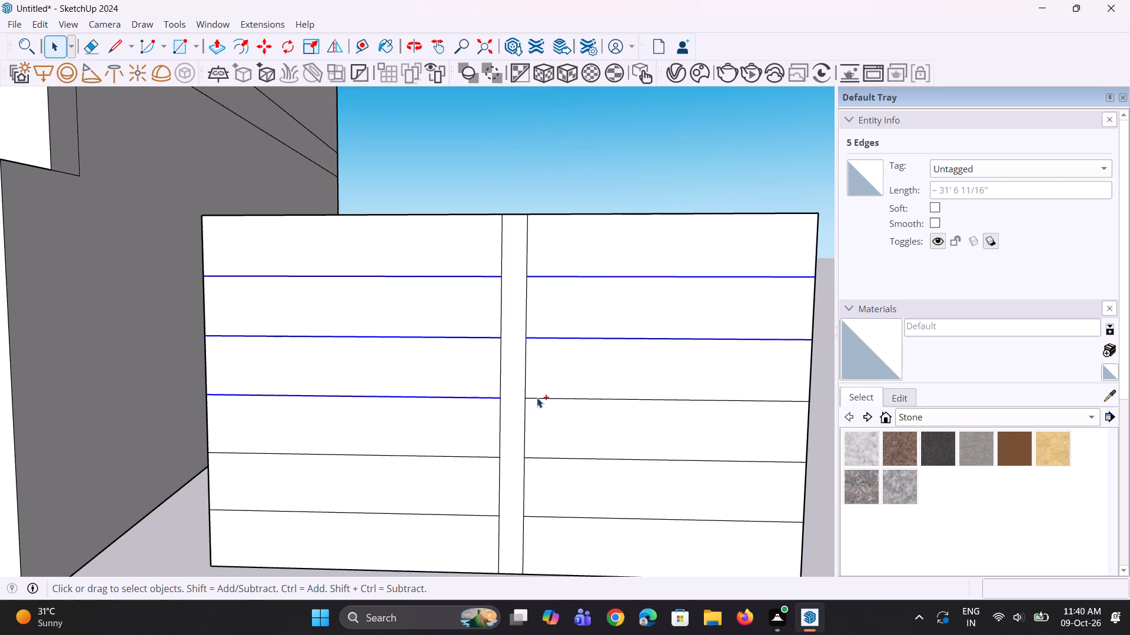
pyautogui.keyDown('ctrl'); pyautogui.click(537, 398); pyautogui.keyUp('ctrl')
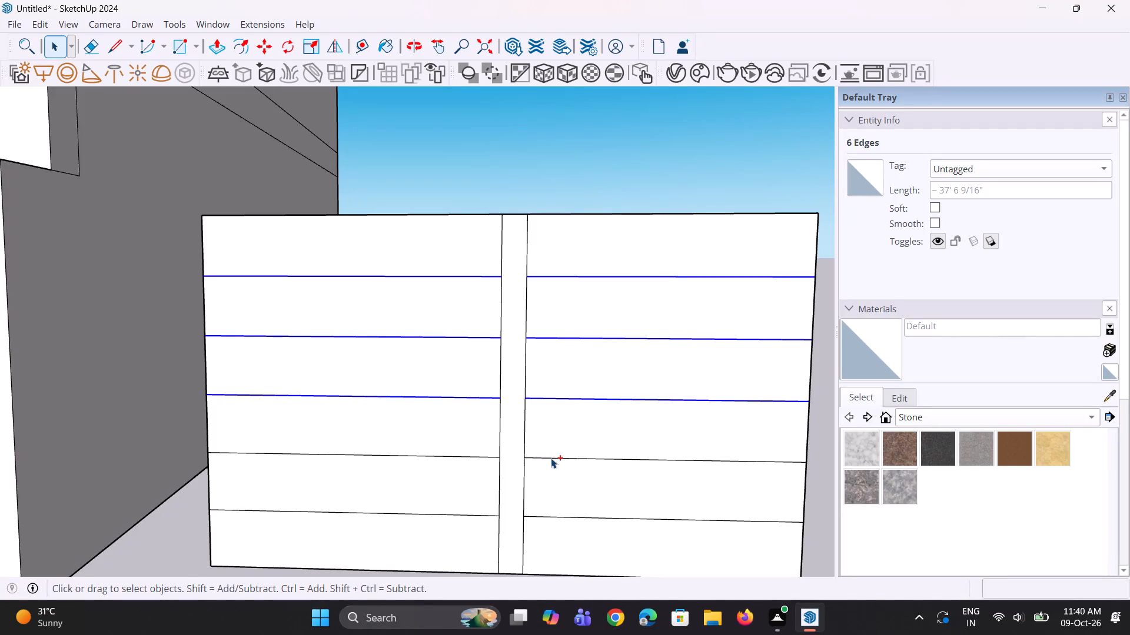
pyautogui.keyDown('ctrl'); pyautogui.click(551, 458); pyautogui.keyUp('ctrl')
pyautogui.keyDown('ctrl'); pyautogui.click(481, 457); pyautogui.keyUp('ctrl')
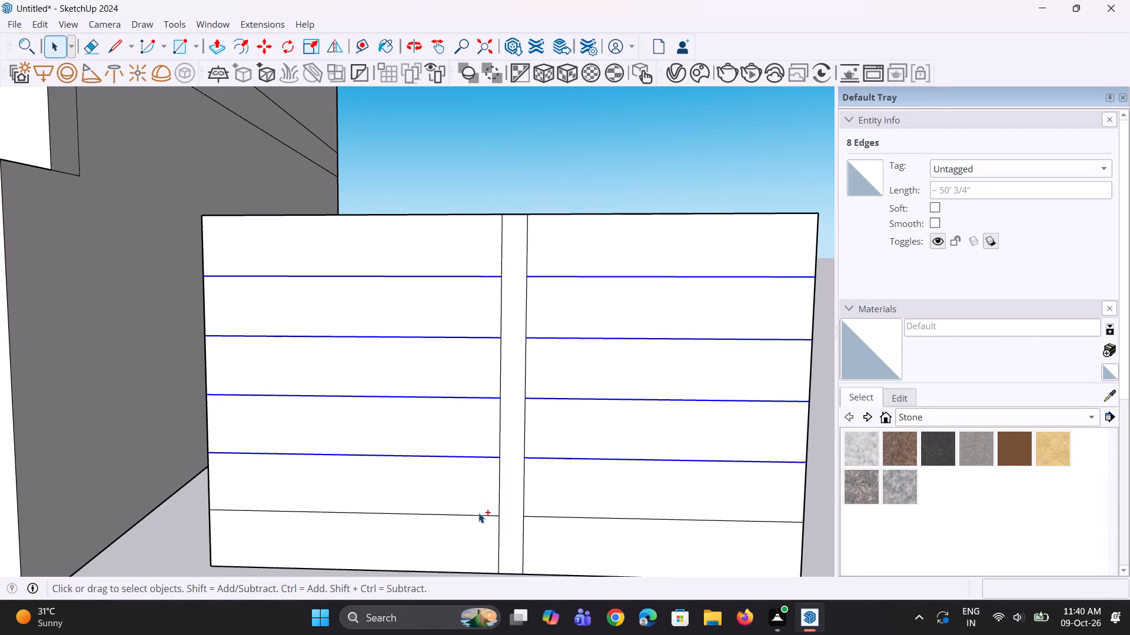
pyautogui.keyDown('ctrl'); pyautogui.click(478, 515); pyautogui.keyUp('ctrl')
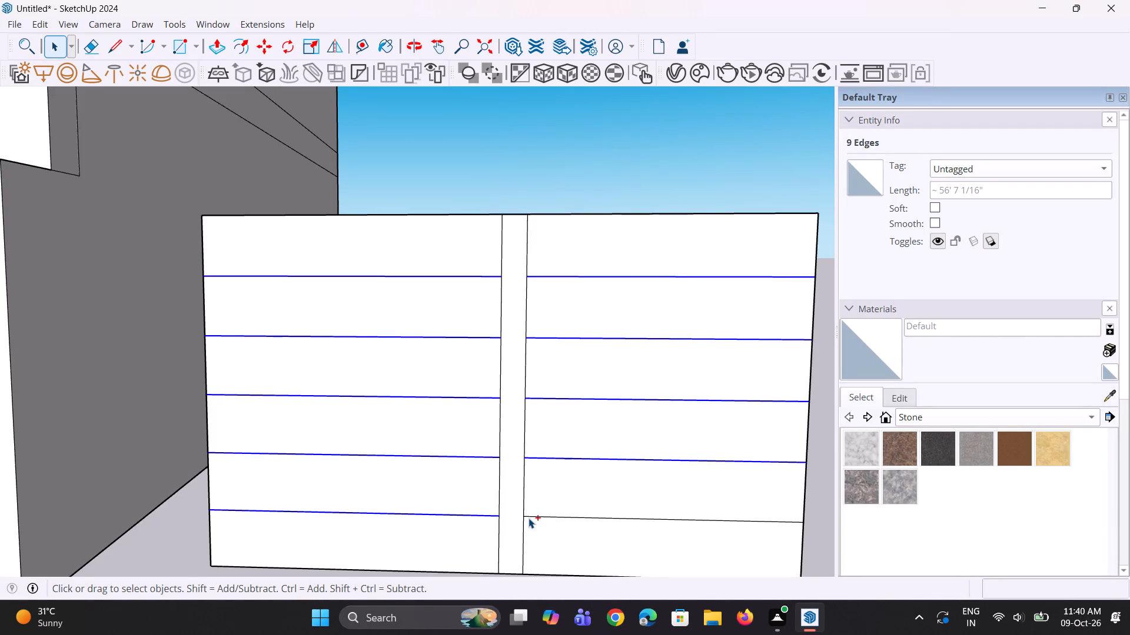
pyautogui.keyDown('ctrl'); pyautogui.click(540, 516); pyautogui.keyUp('ctrl')
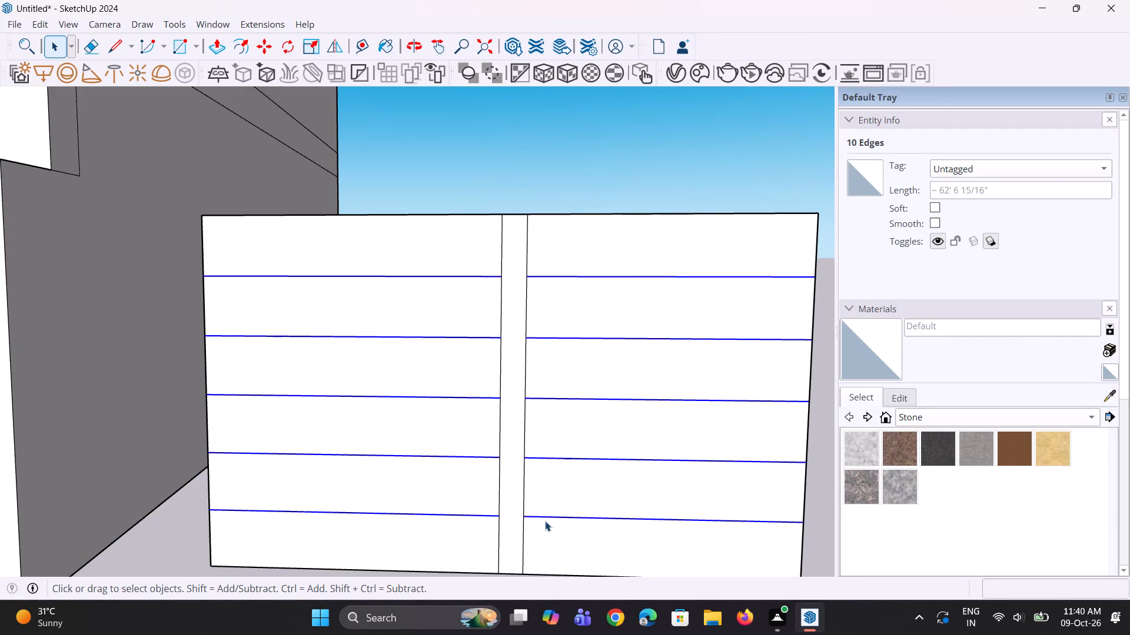
pyautogui.press('m')
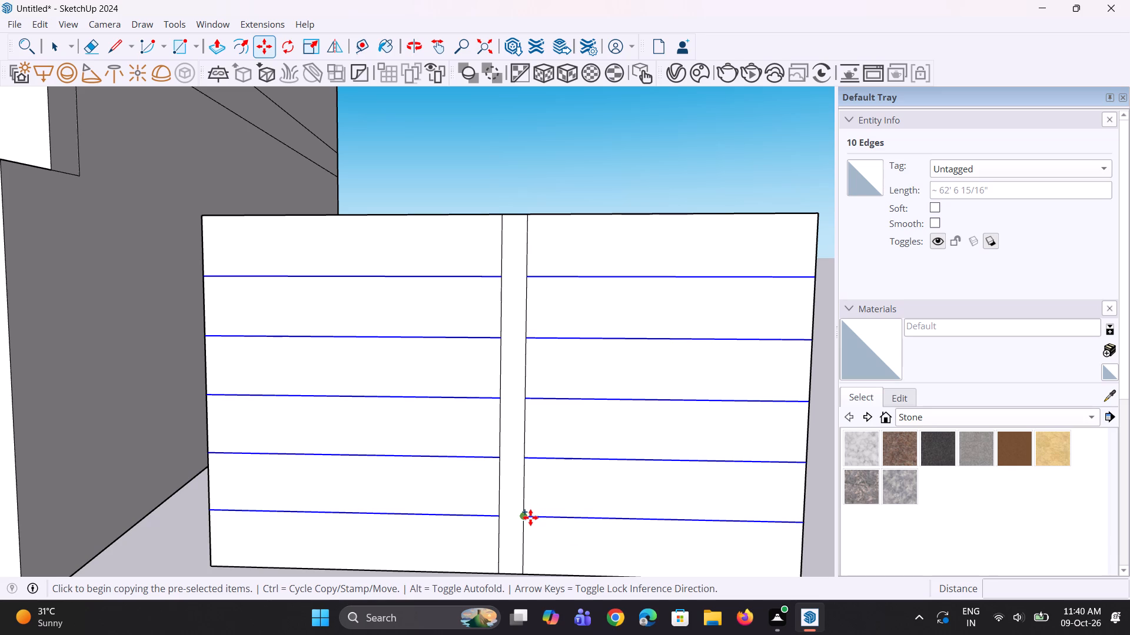
pyautogui.click(530, 517)
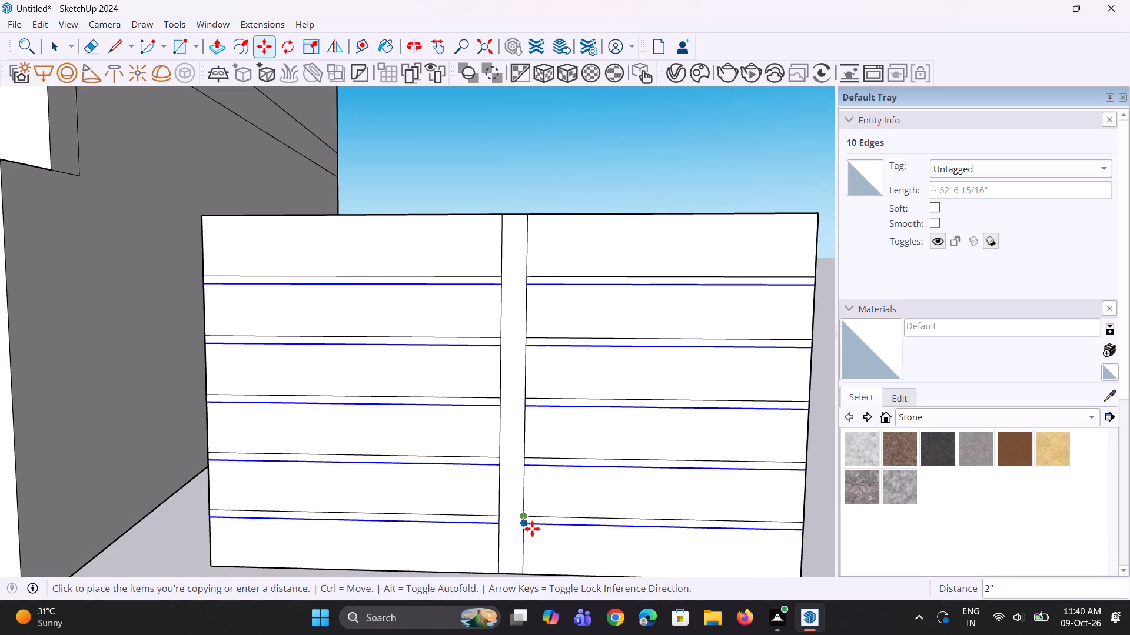
pyautogui.click(532, 531)
pyautogui.press('space')
pyautogui.press('space')
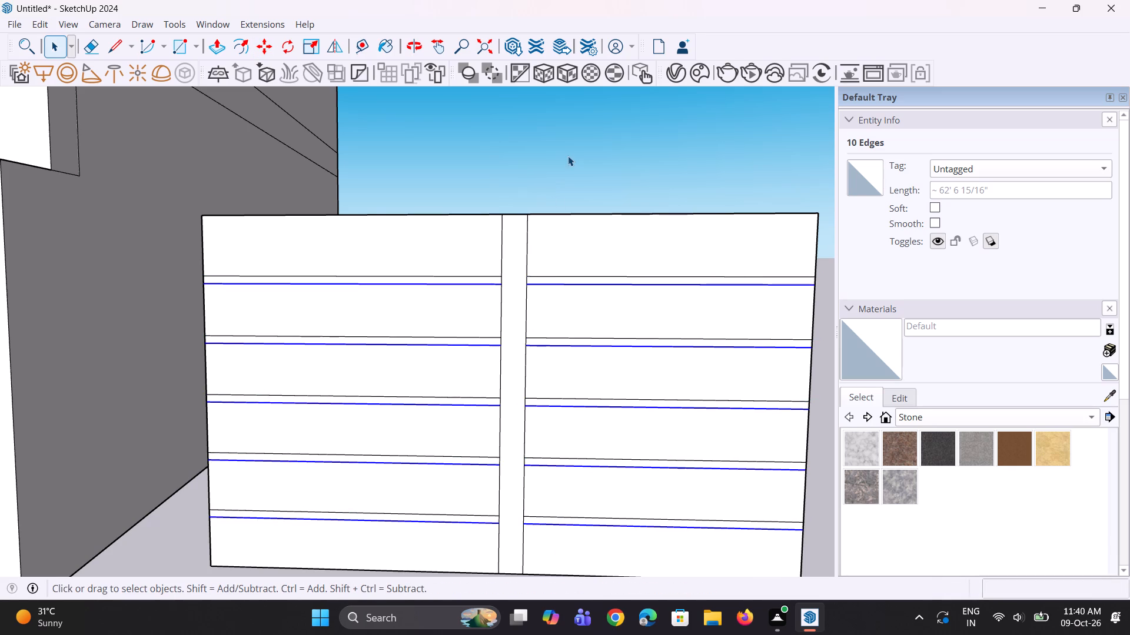
pyautogui.click(568, 156)
# Copy the top edges of both panel sections about 4 7/16" downward, leaving out the short edge above the central strip.
pyautogui.scroll(2, 575, 241)
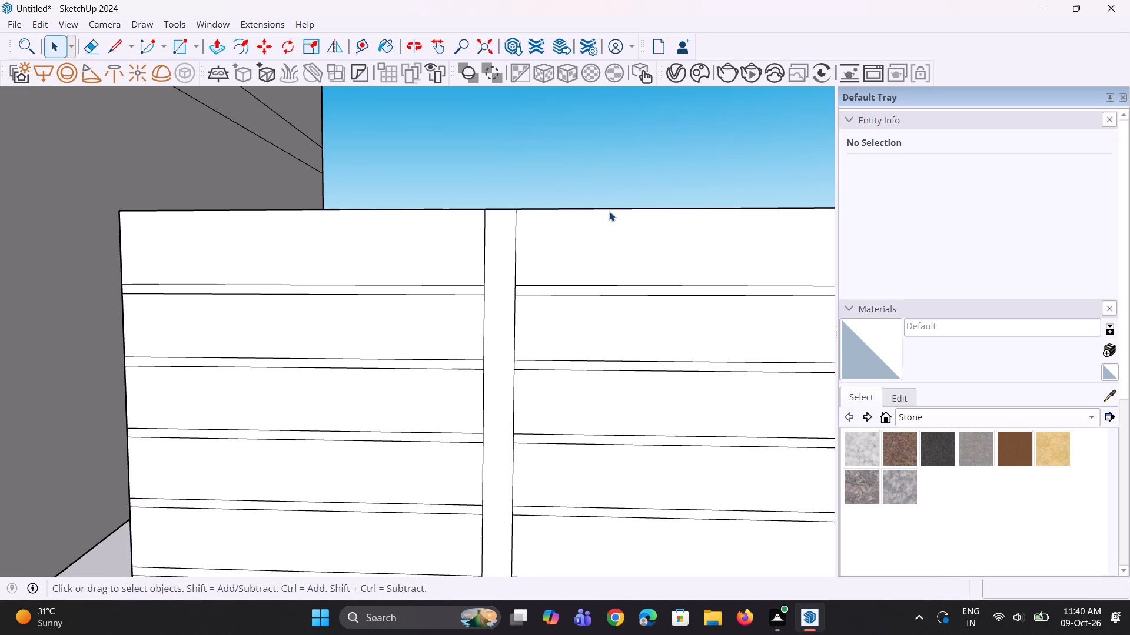
pyautogui.click(609, 211)
pyautogui.click(586, 210)
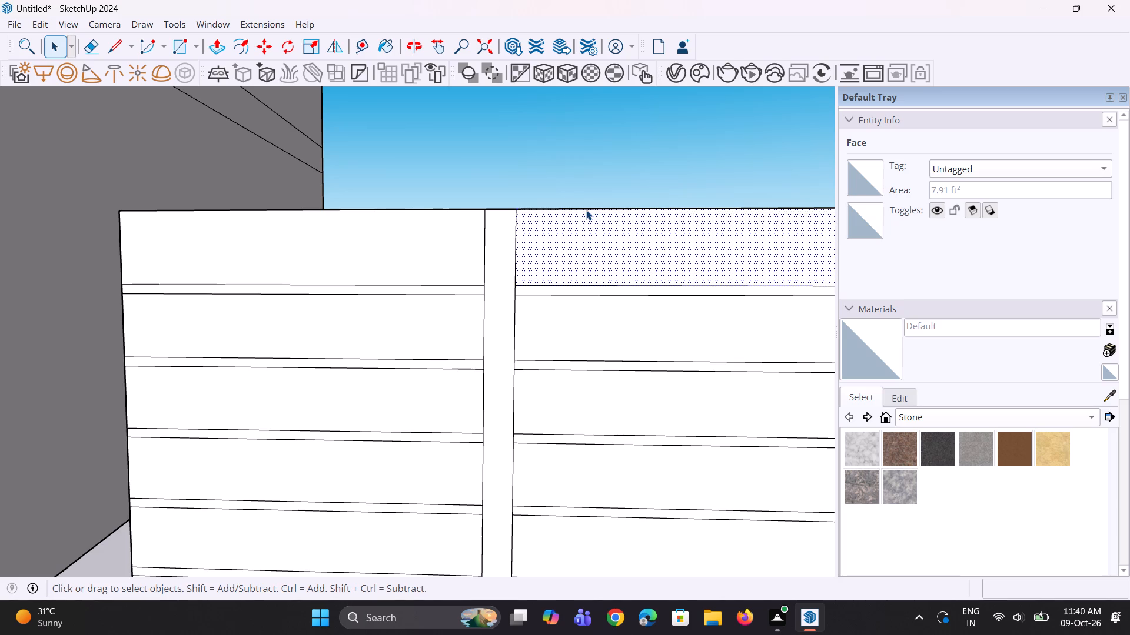
pyautogui.click(422, 210)
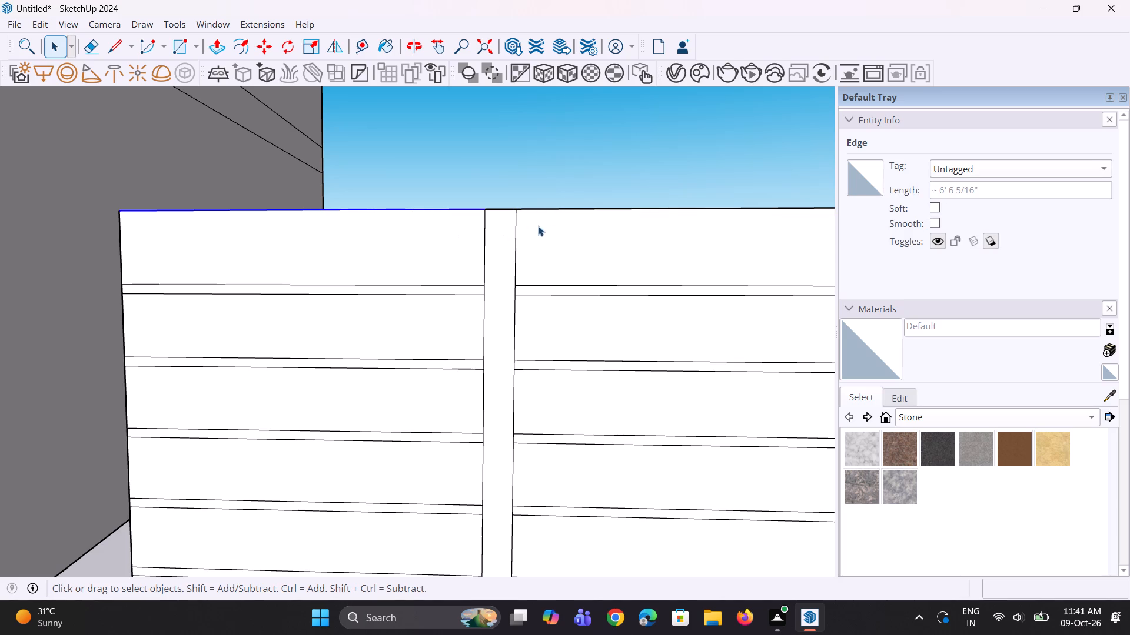
pyautogui.keyDown('ctrl'); pyautogui.click(555, 210); pyautogui.keyUp('ctrl')
pyautogui.press('m')
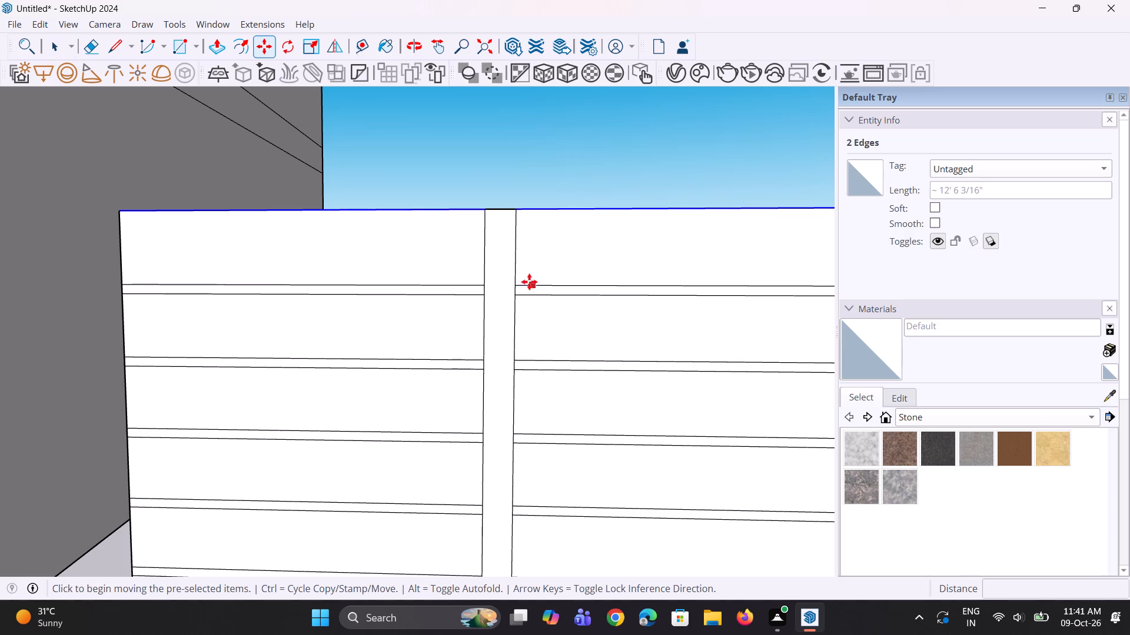
pyautogui.click(516, 213)
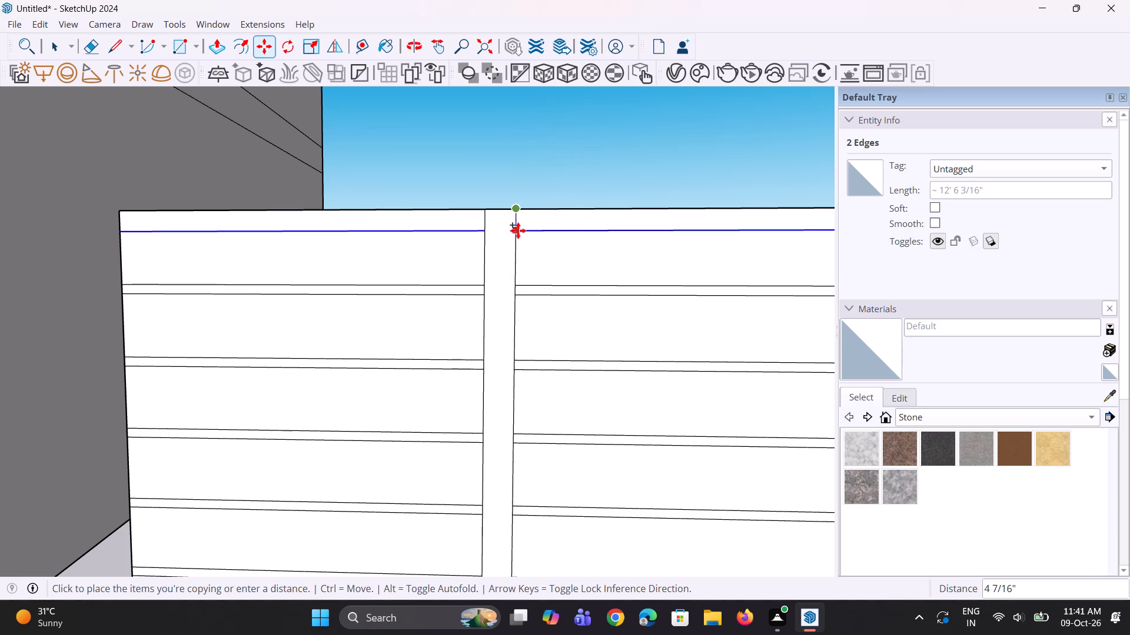
pyautogui.click(520, 230)
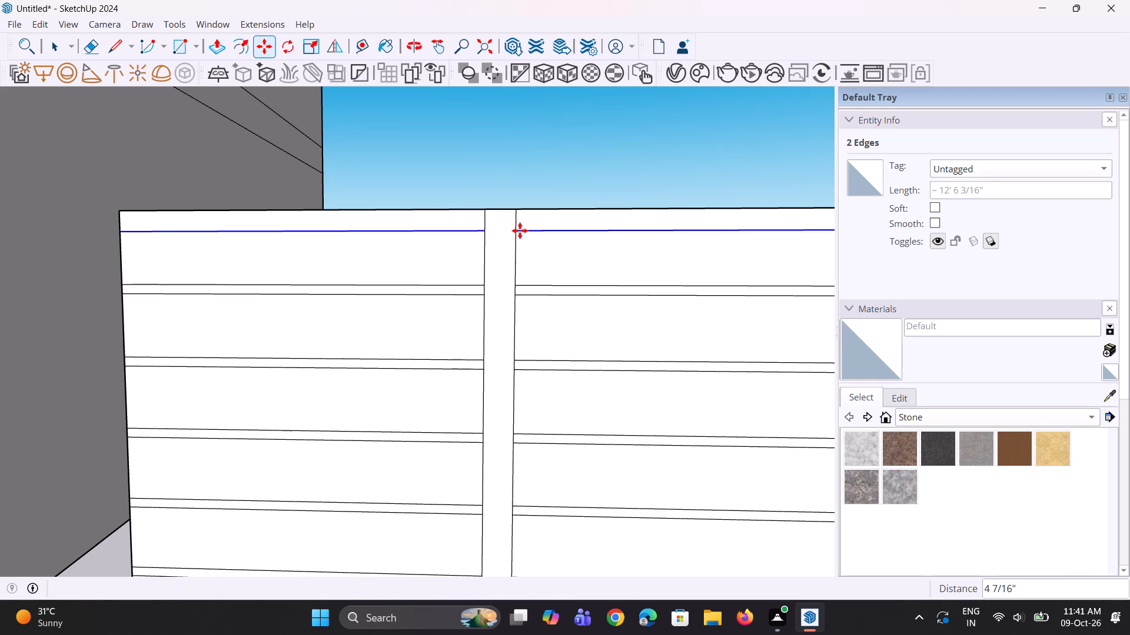
pyautogui.press('space')
pyautogui.click(524, 184)
# Copy the bottom edges of both panel sections about 4 1/16" upward, leaving out the short edge below the central strip.
pyautogui.scroll(-4, 472, 200)
pyautogui.moveTo(486, 243); pyautogui.dragTo(570, 389, button='middle')
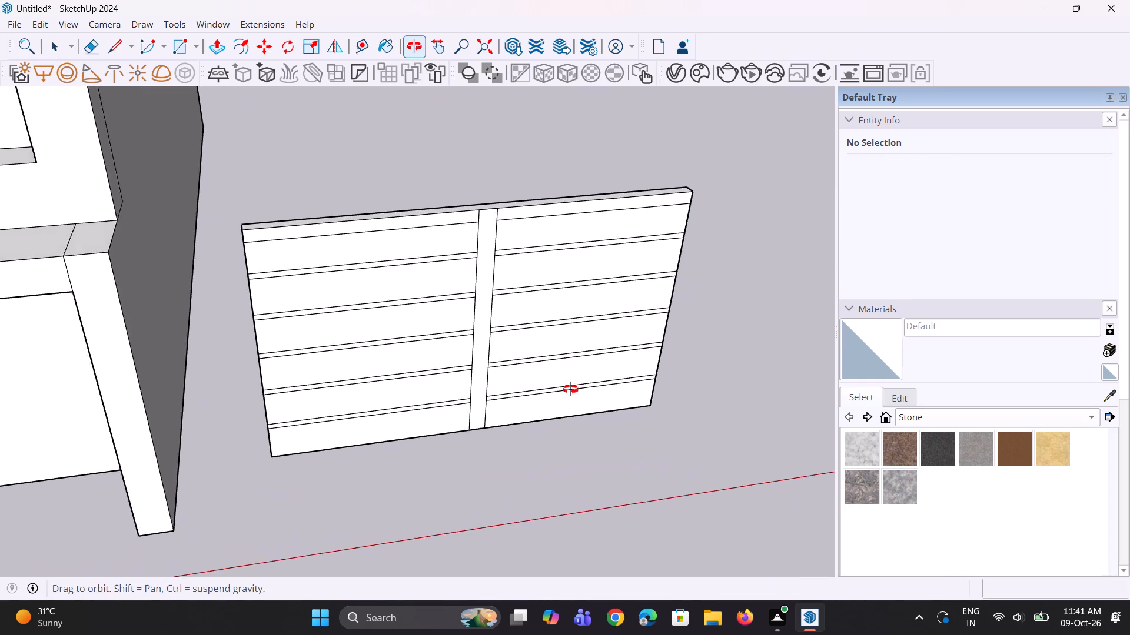
pyautogui.moveTo(570, 389); pyautogui.dragTo(549, 288, button='middle')
pyautogui.scroll(-3, 481, 308)
pyautogui.moveTo(469, 337); pyautogui.dragTo(536, 329, button='middle')
pyautogui.middleClick(533, 322)
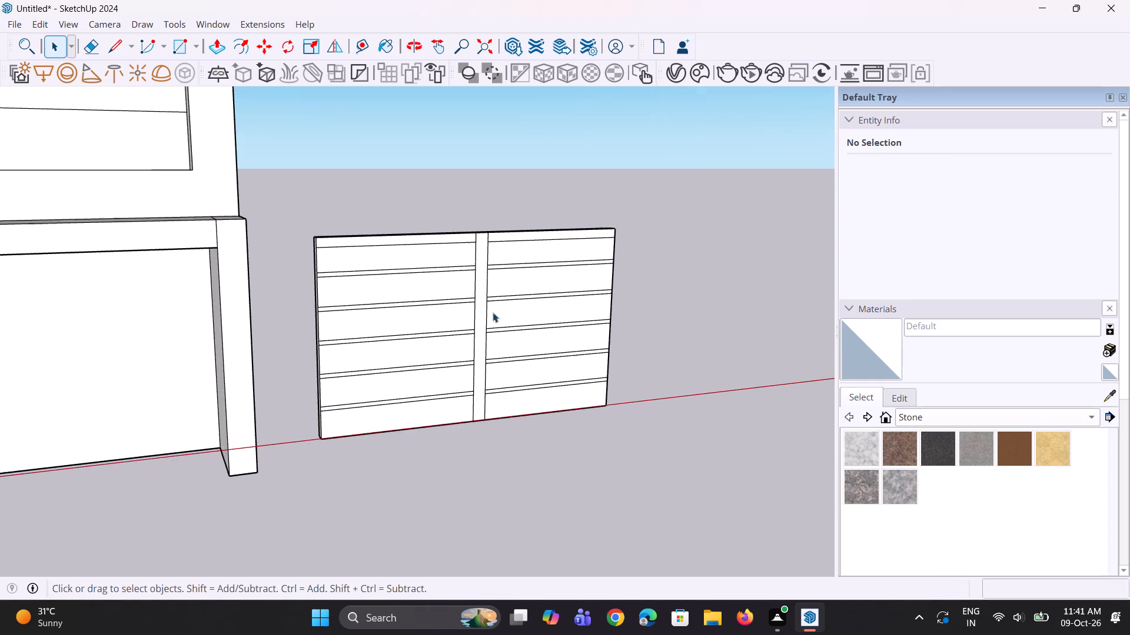
pyautogui.scroll(6, 441, 372)
pyautogui.click(375, 457)
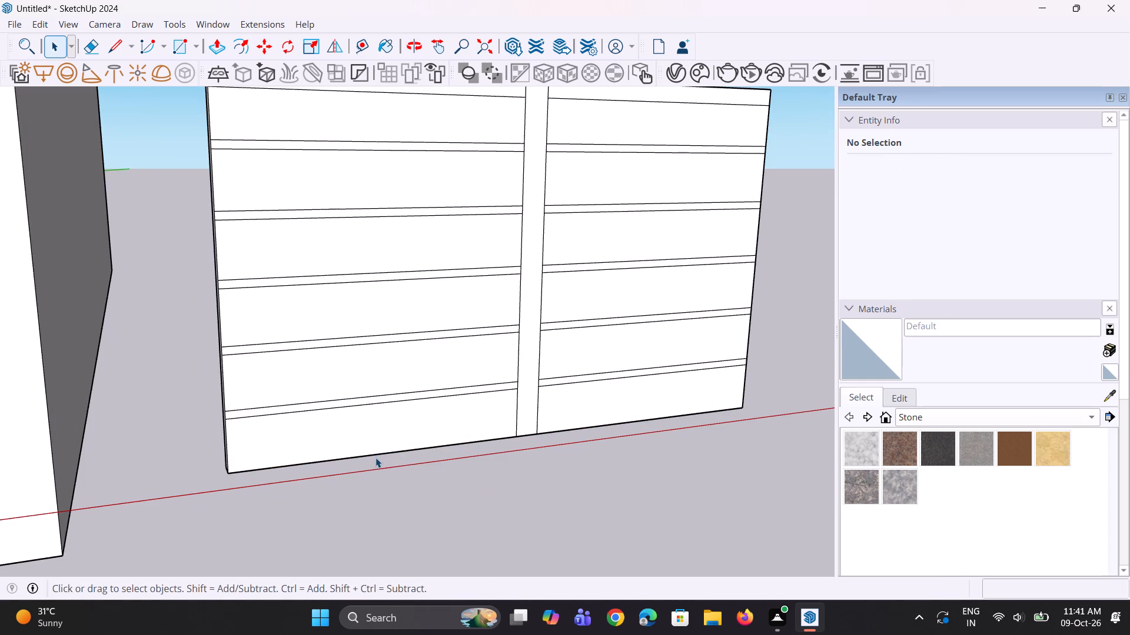
pyautogui.scroll(1, 587, 436)
pyautogui.scroll(5, 413, 441)
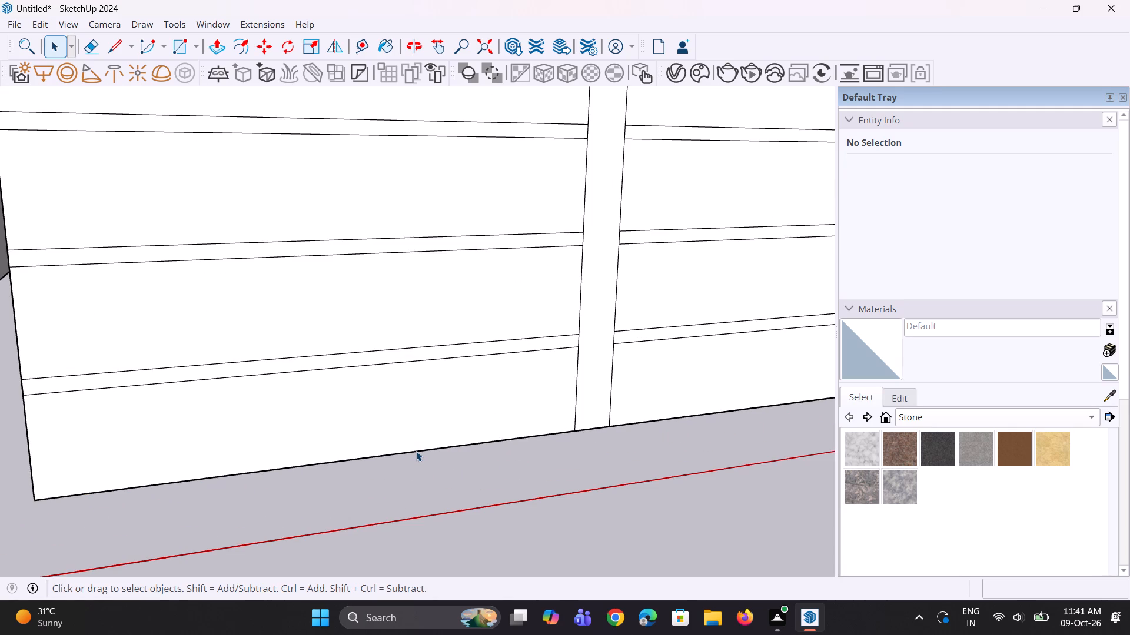
pyautogui.click(416, 451)
pyautogui.keyDown('ctrl'); pyautogui.click(617, 425); pyautogui.keyUp('ctrl')
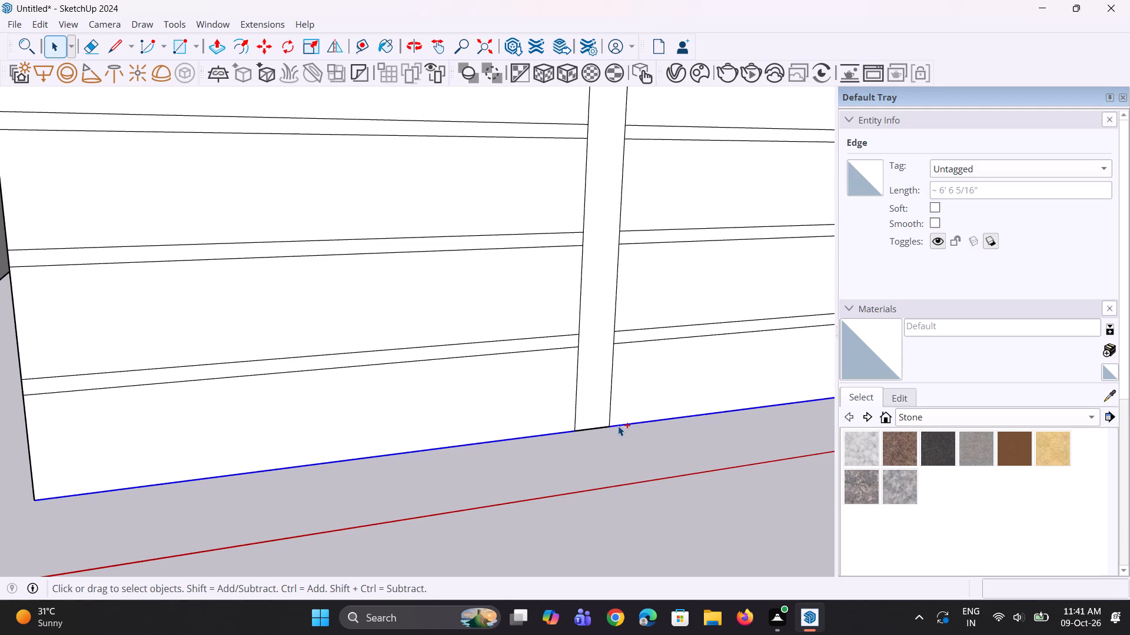
pyautogui.press('m')
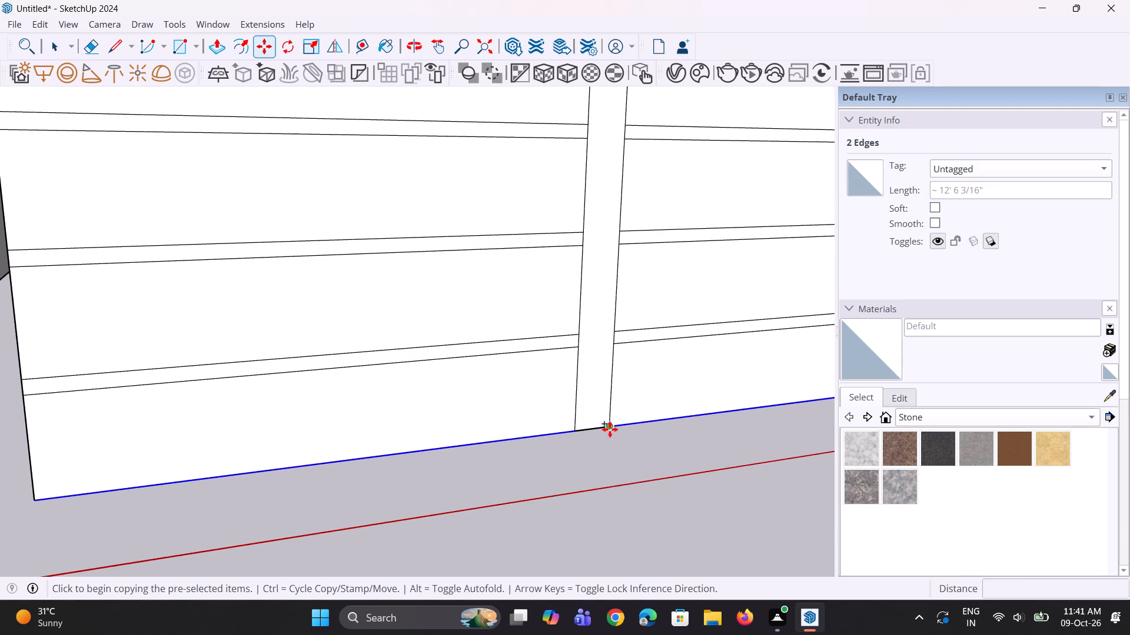
pyautogui.click(610, 429)
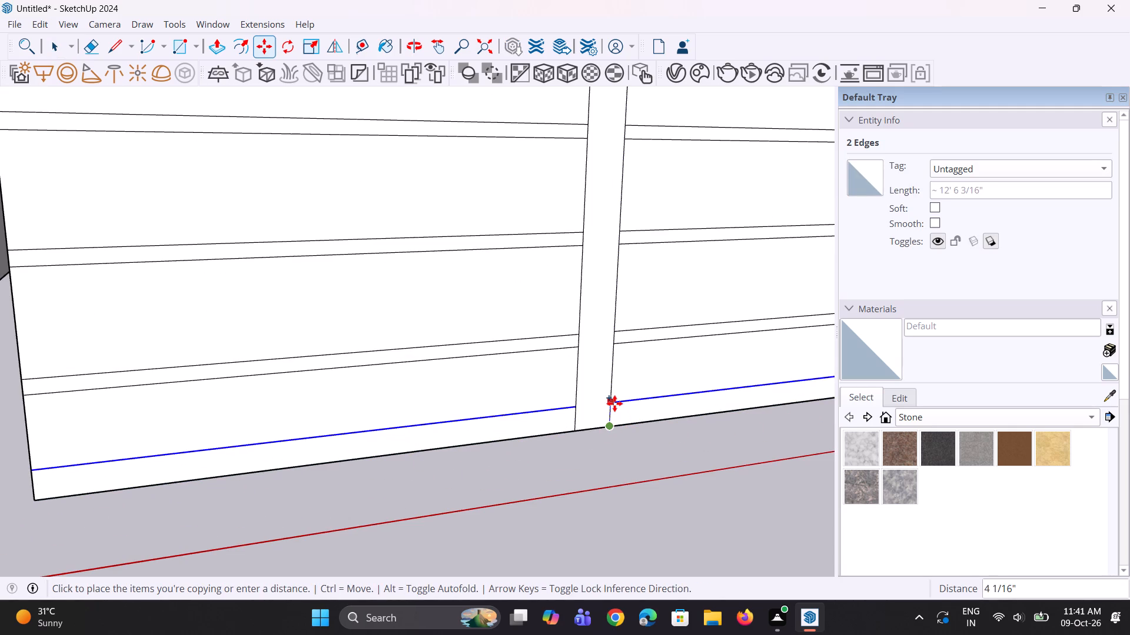
pyautogui.click(615, 405)
pyautogui.press('space')
pyautogui.click(596, 469)
pyautogui.scroll(-2, 438, 490)
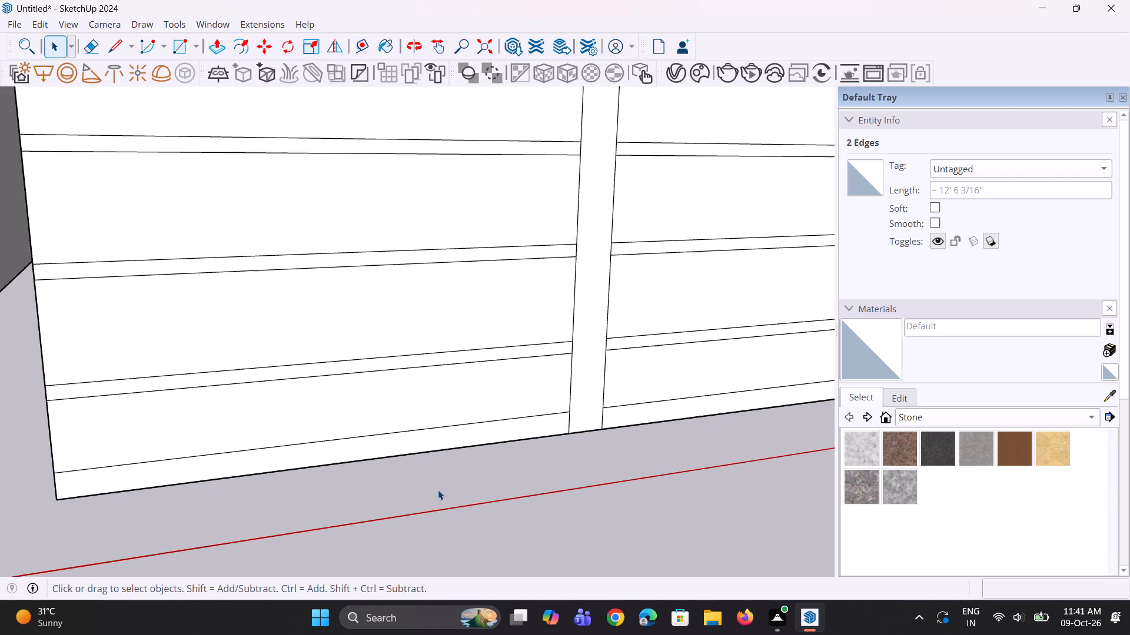
# Examine the divided front face of the two-section panel from several angles and distances.
pyautogui.scroll(-13, 438, 490)
pyautogui.moveTo(413, 462); pyautogui.dragTo(431, 490, button='middle')
pyautogui.scroll(3, 461, 289)
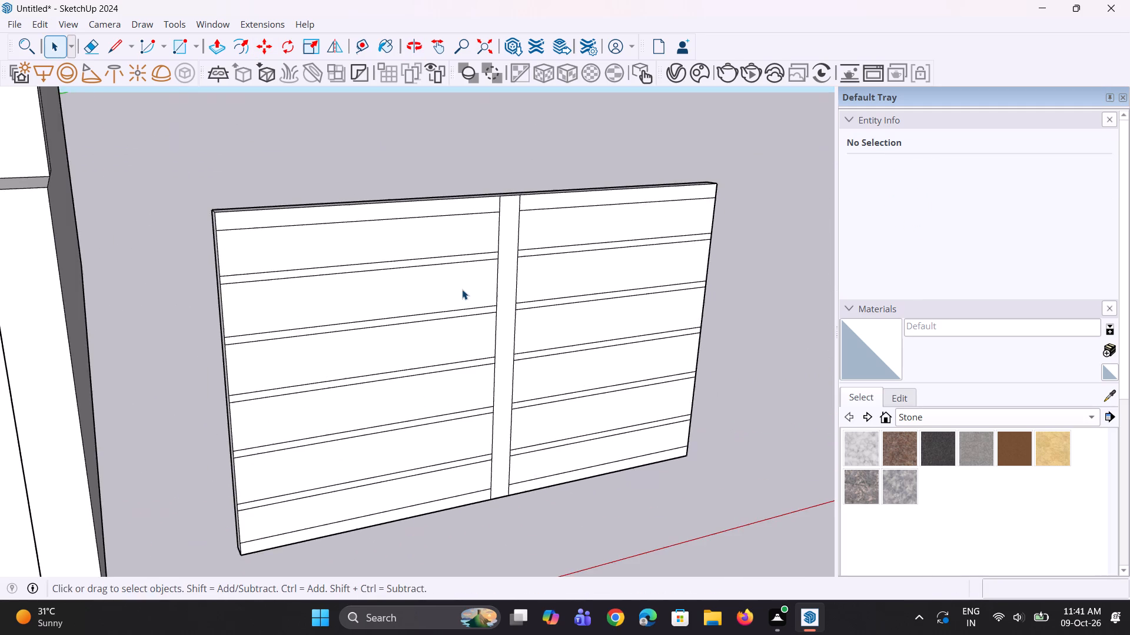
pyautogui.moveTo(463, 289); pyautogui.dragTo(474, 303, button='middle')
pyautogui.scroll(5, 393, 200)
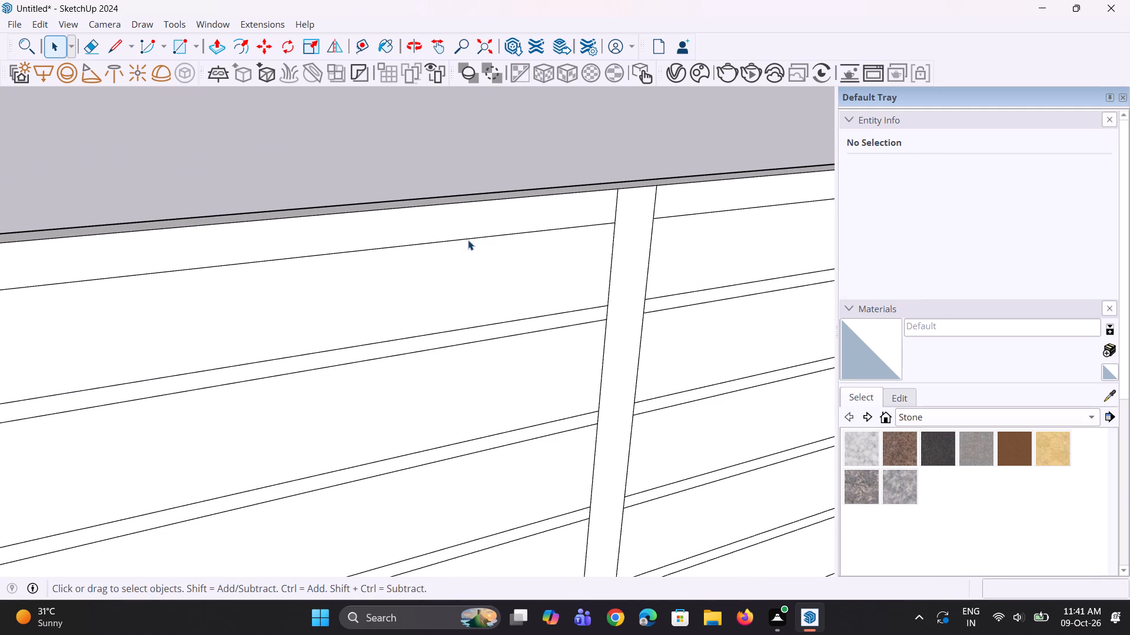
pyautogui.scroll(-3, 416, 278)
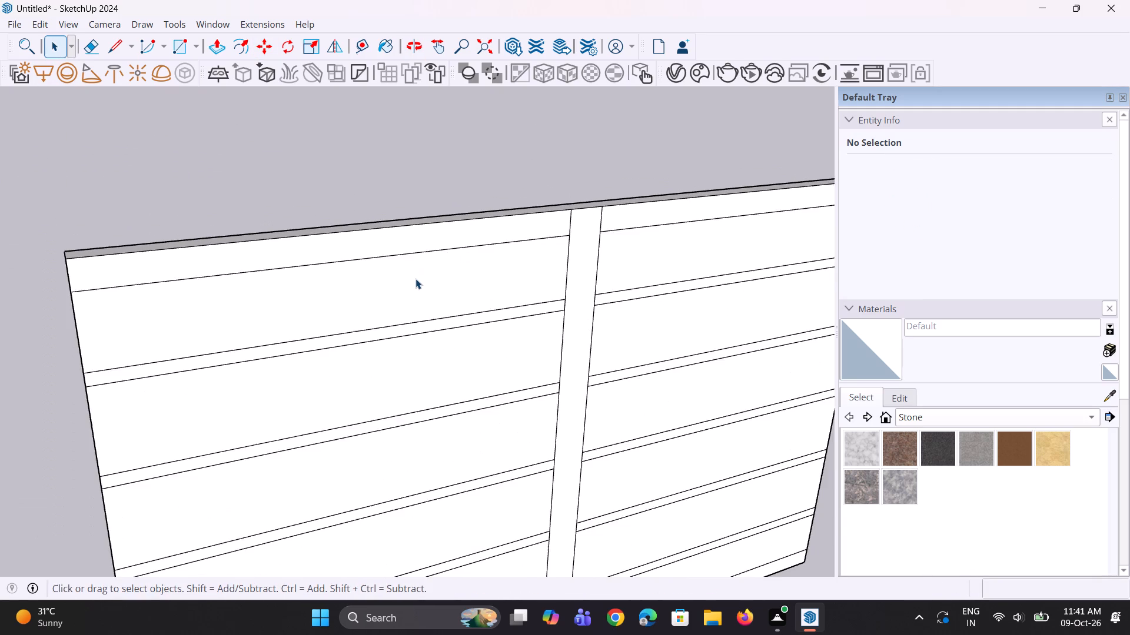
pyautogui.scroll(-3, 416, 279)
pyautogui.moveTo(416, 281); pyautogui.dragTo(482, 300, button='middle')
pyautogui.scroll(-4, 471, 296)
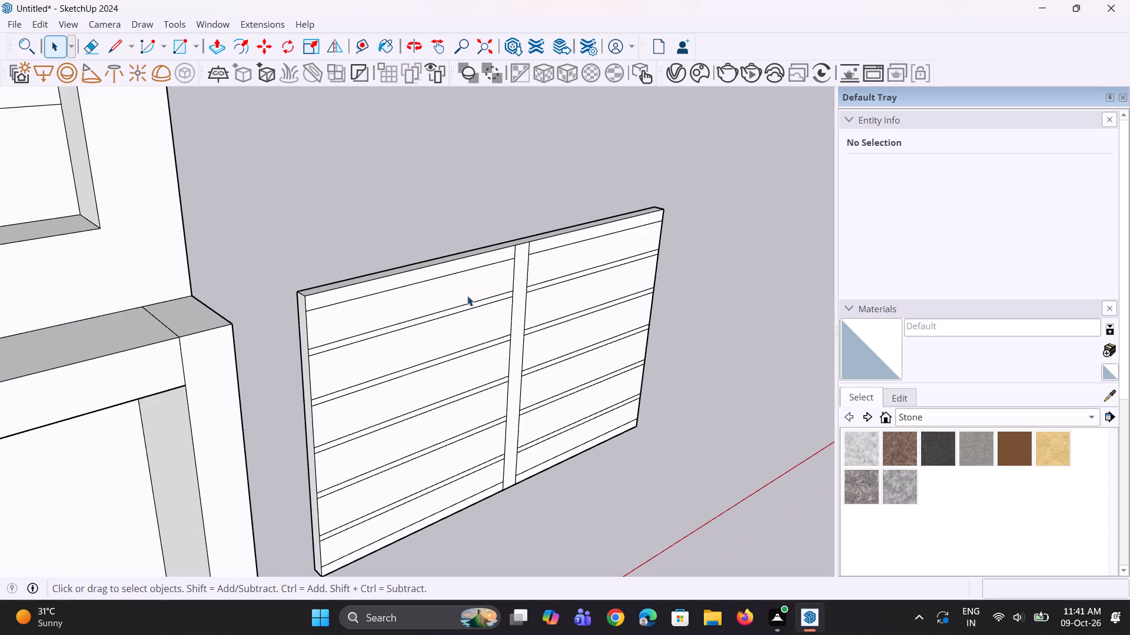
pyautogui.scroll(-3, 467, 296)
pyautogui.moveTo(472, 302); pyautogui.dragTo(403, 303, button='middle')
pyautogui.scroll(-5, 403, 303)
pyautogui.moveTo(451, 317); pyautogui.dragTo(363, 332, button='middle')
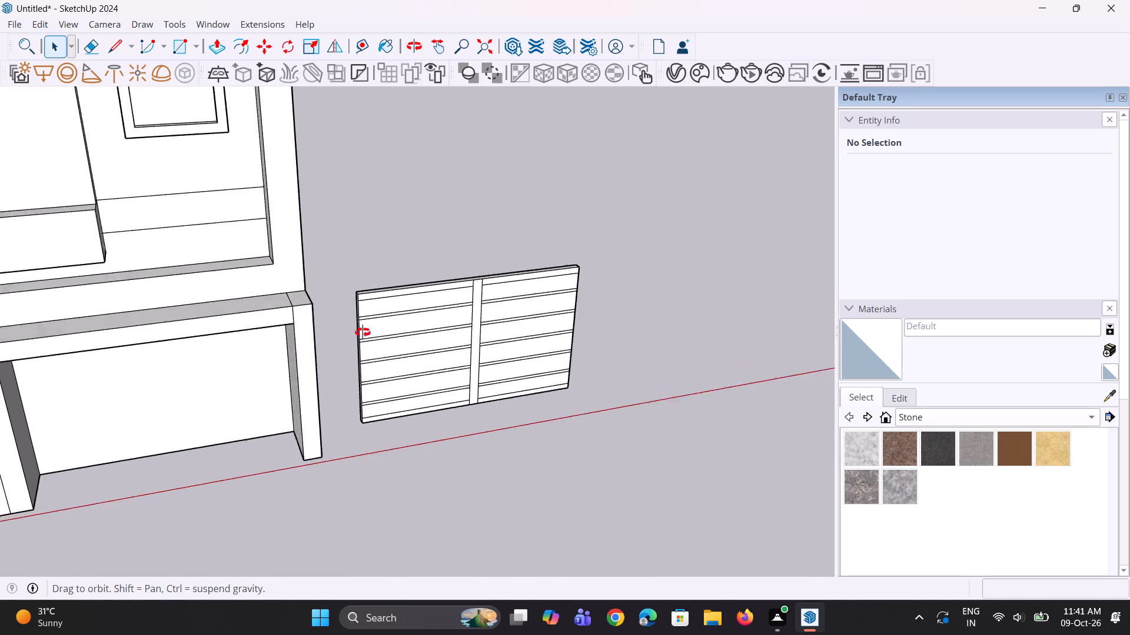
pyautogui.moveTo(363, 332); pyautogui.dragTo(357, 332, button='middle')
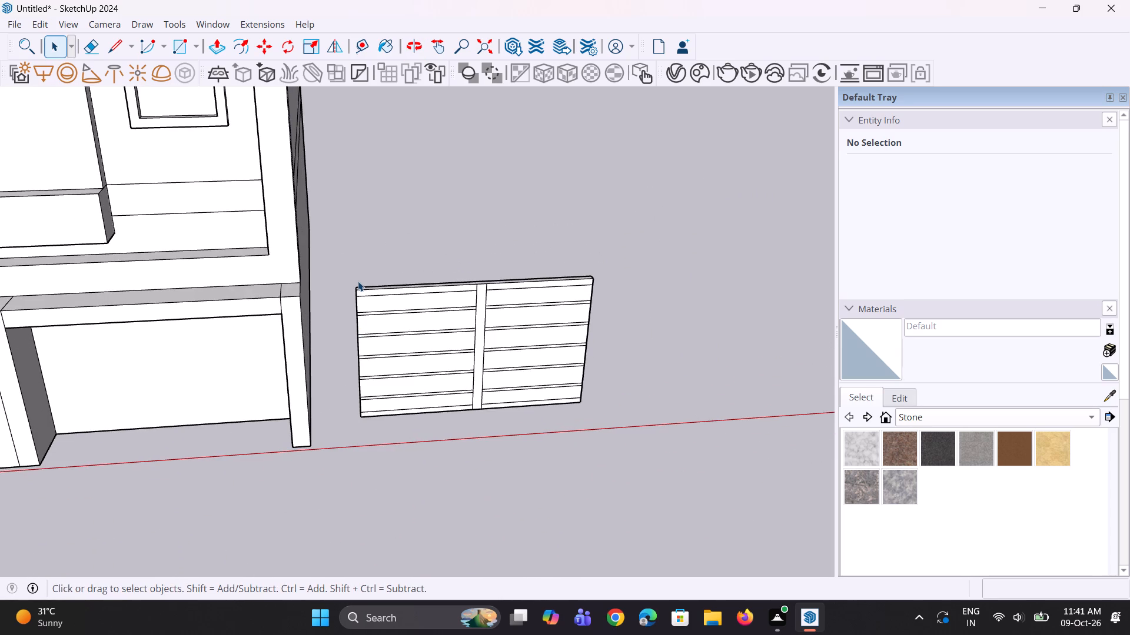
pyautogui.scroll(-1, 406, 290)
pyautogui.moveTo(476, 414); pyautogui.dragTo(516, 415, button='middle')
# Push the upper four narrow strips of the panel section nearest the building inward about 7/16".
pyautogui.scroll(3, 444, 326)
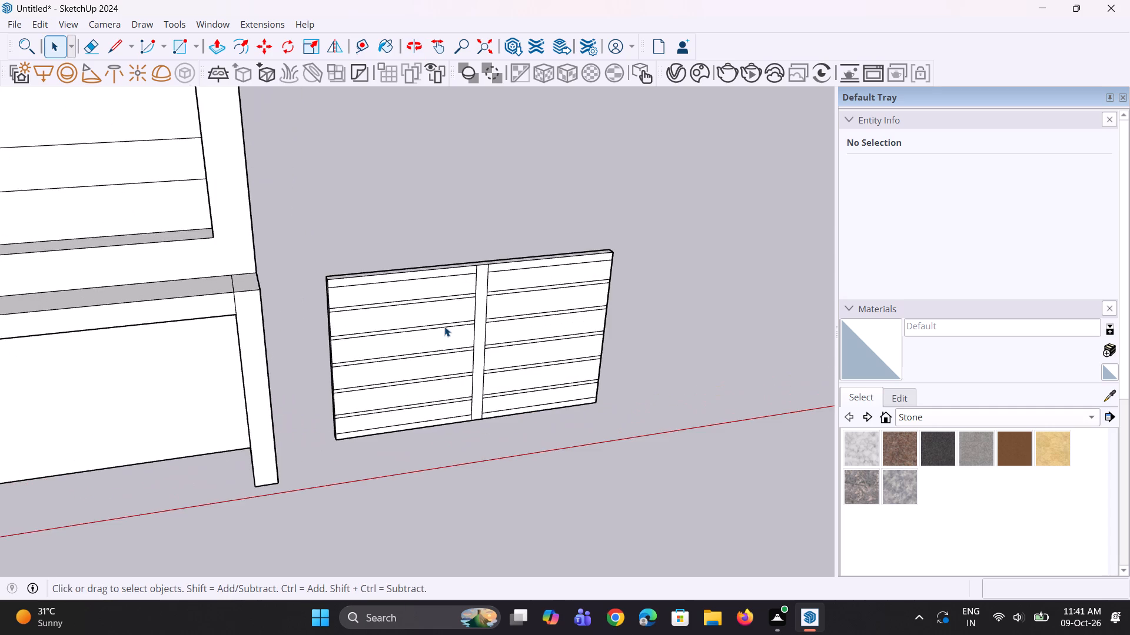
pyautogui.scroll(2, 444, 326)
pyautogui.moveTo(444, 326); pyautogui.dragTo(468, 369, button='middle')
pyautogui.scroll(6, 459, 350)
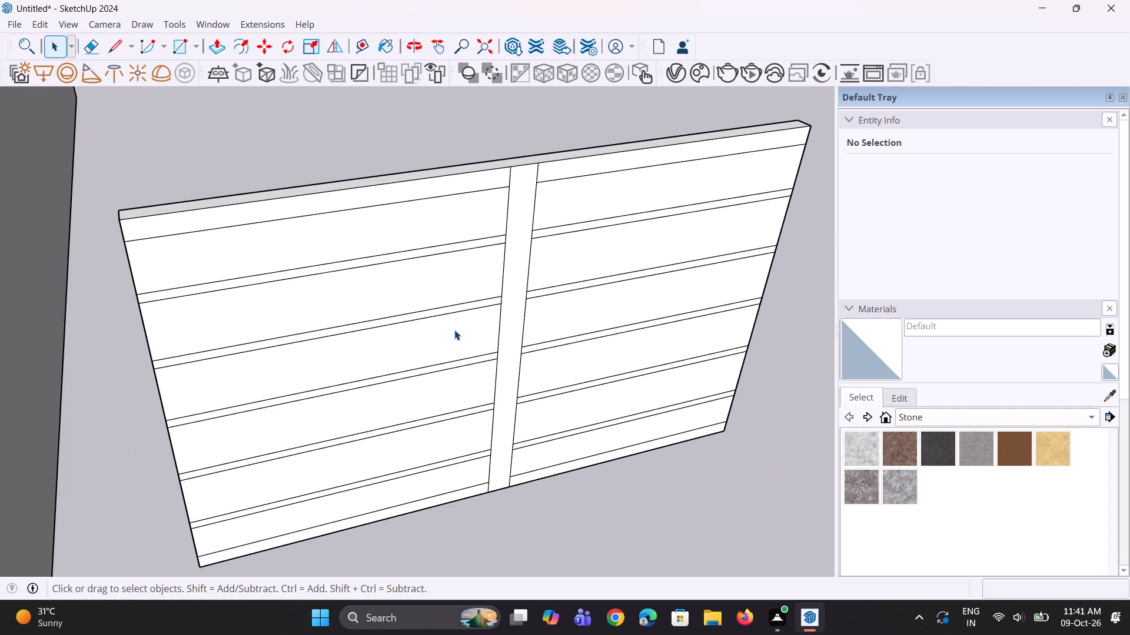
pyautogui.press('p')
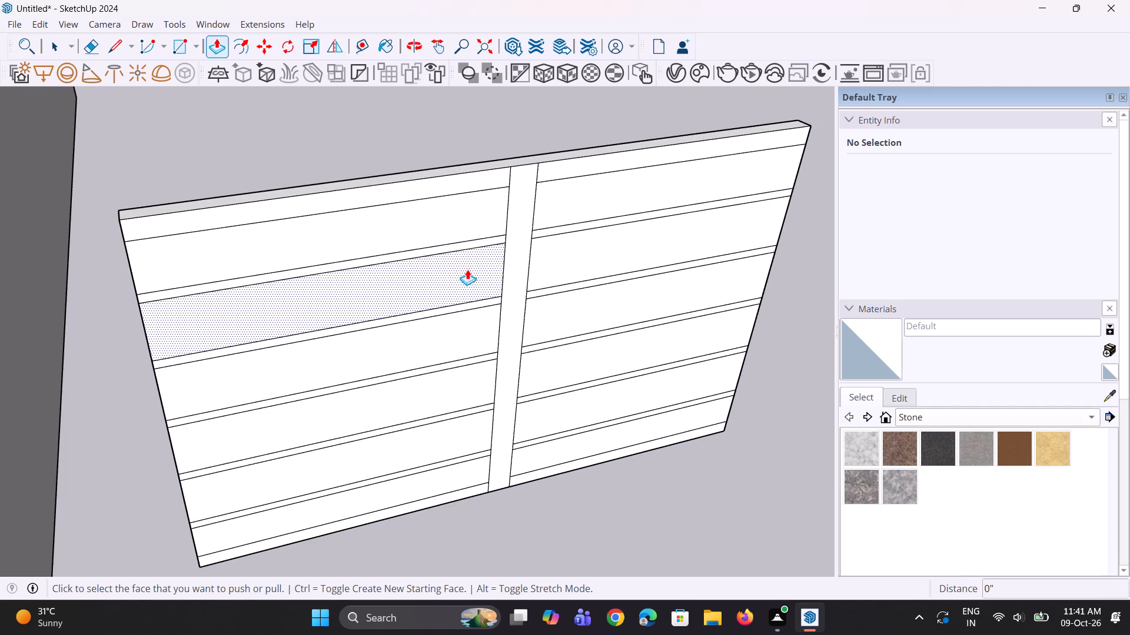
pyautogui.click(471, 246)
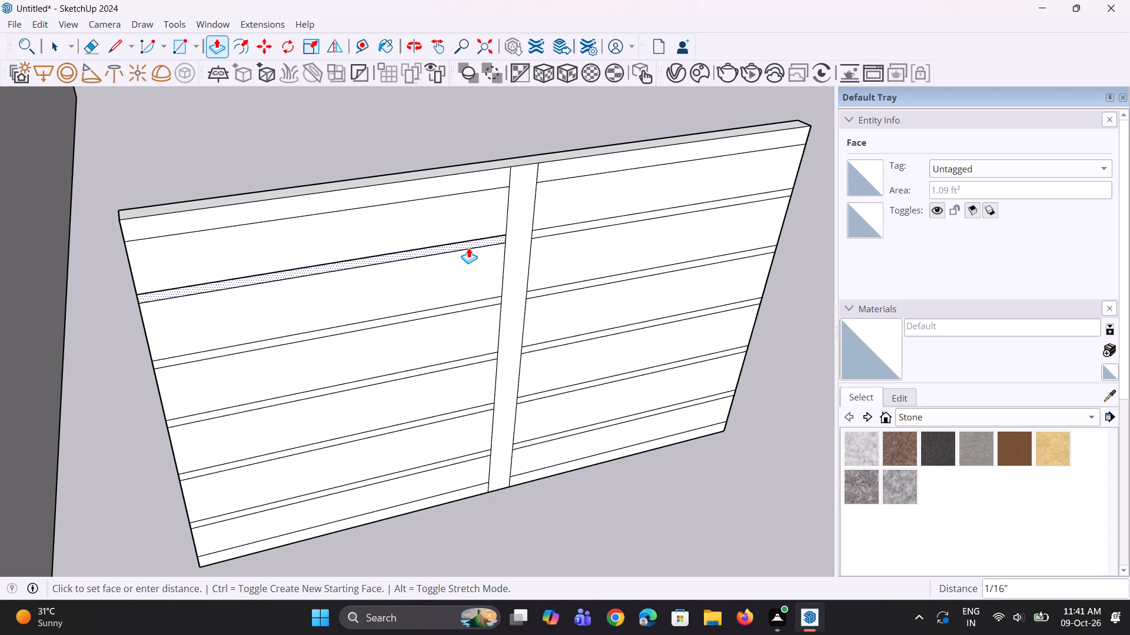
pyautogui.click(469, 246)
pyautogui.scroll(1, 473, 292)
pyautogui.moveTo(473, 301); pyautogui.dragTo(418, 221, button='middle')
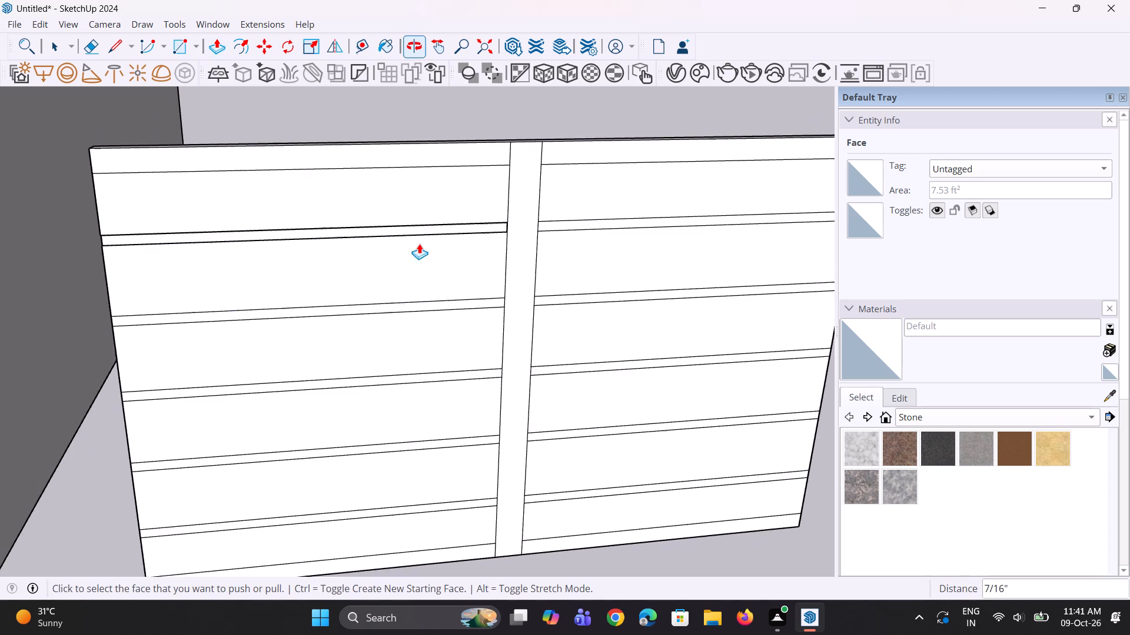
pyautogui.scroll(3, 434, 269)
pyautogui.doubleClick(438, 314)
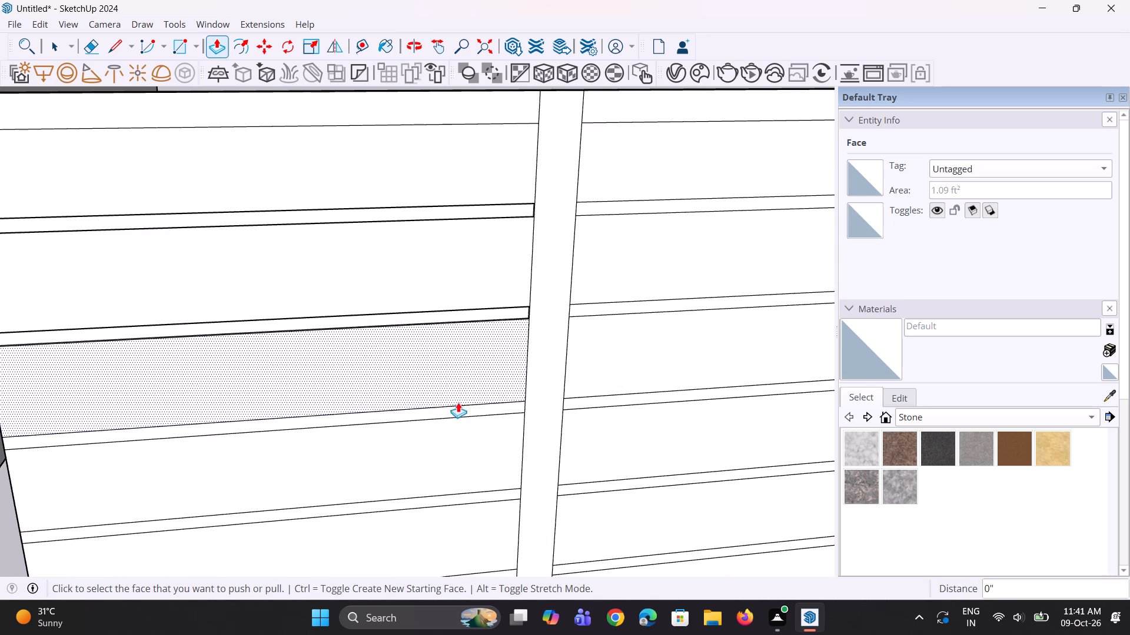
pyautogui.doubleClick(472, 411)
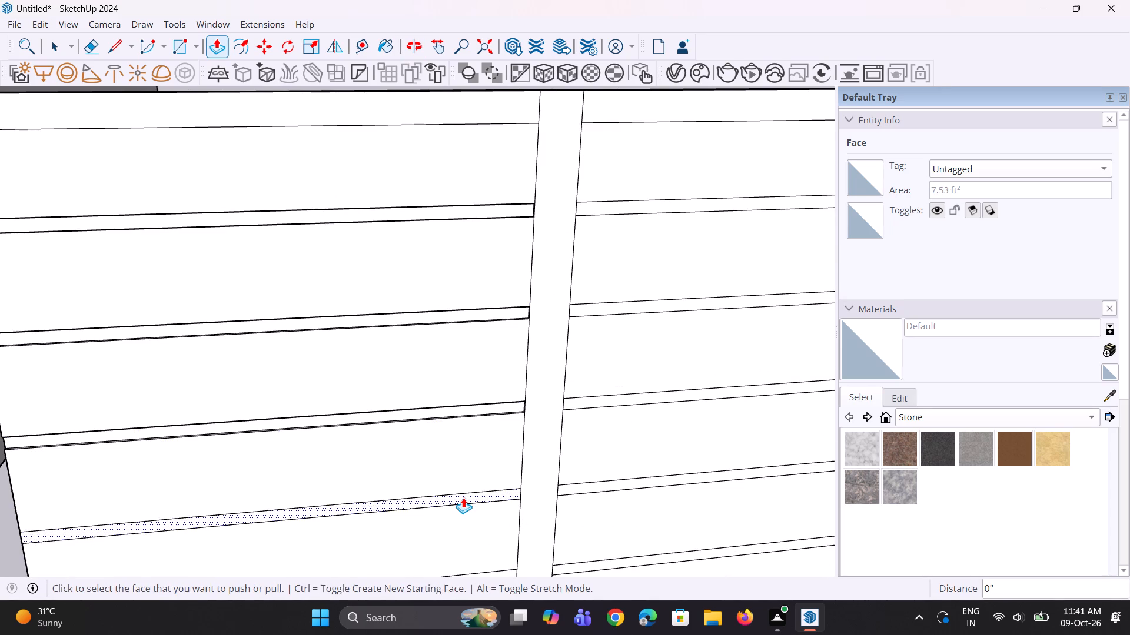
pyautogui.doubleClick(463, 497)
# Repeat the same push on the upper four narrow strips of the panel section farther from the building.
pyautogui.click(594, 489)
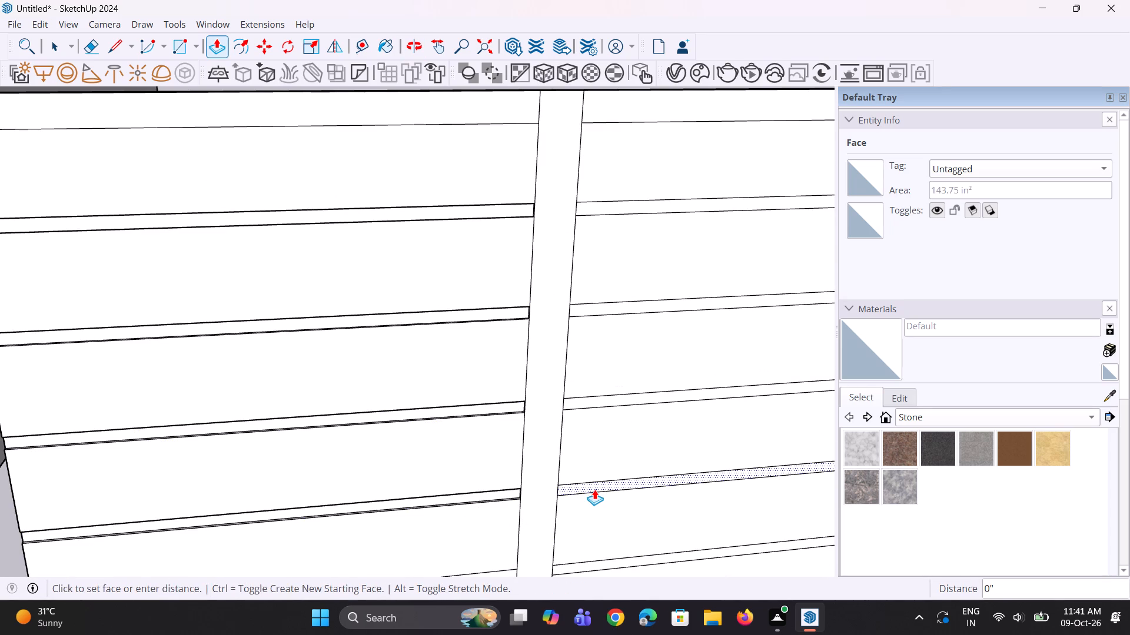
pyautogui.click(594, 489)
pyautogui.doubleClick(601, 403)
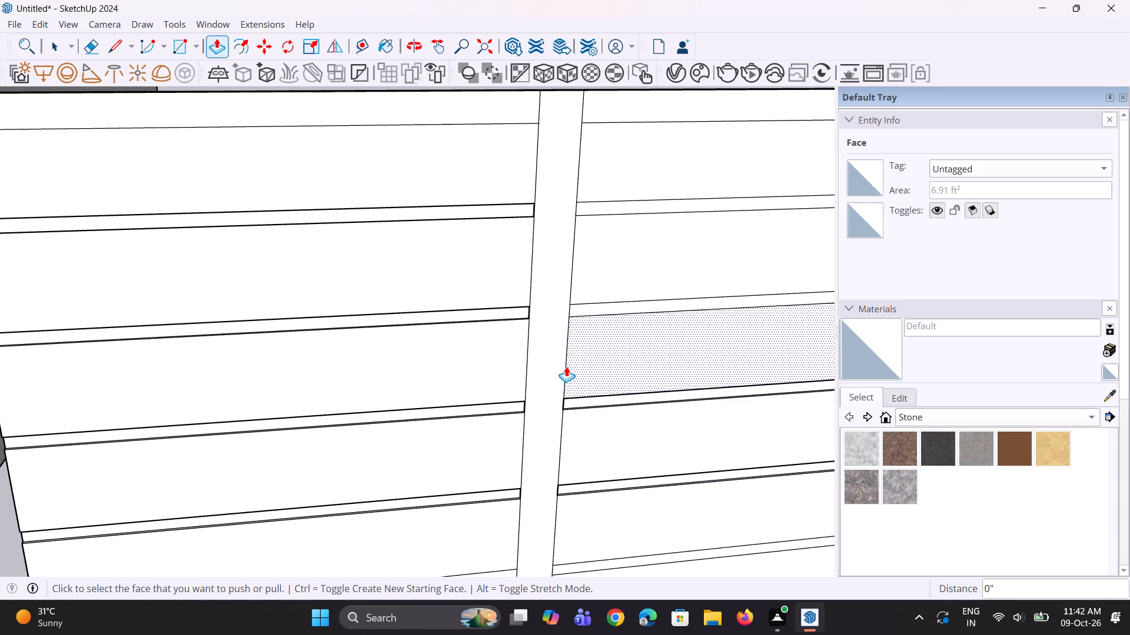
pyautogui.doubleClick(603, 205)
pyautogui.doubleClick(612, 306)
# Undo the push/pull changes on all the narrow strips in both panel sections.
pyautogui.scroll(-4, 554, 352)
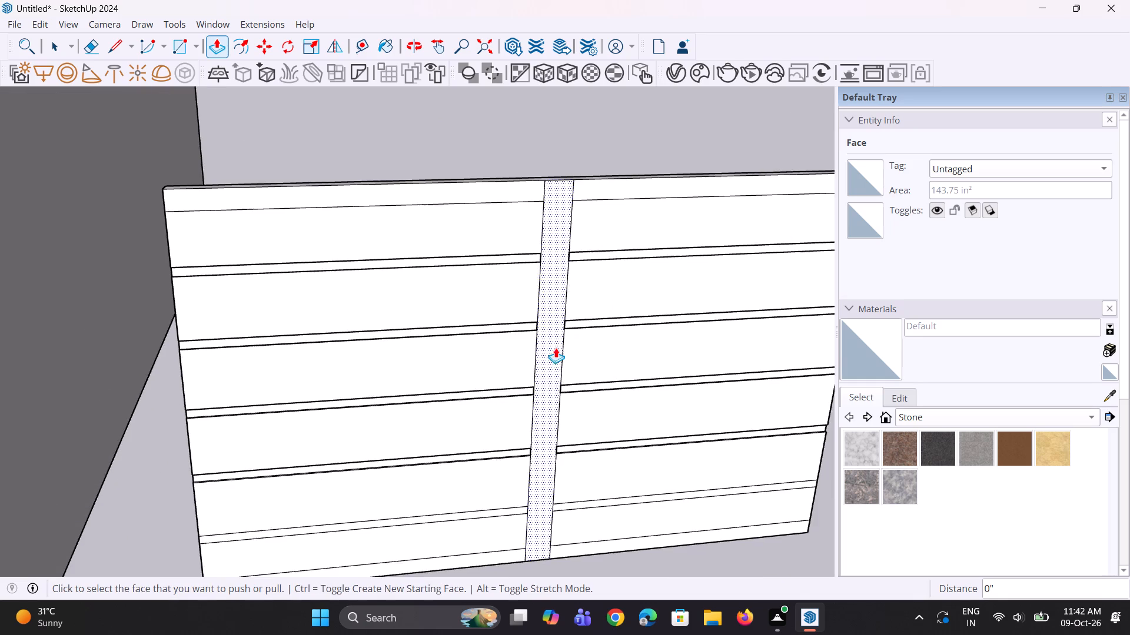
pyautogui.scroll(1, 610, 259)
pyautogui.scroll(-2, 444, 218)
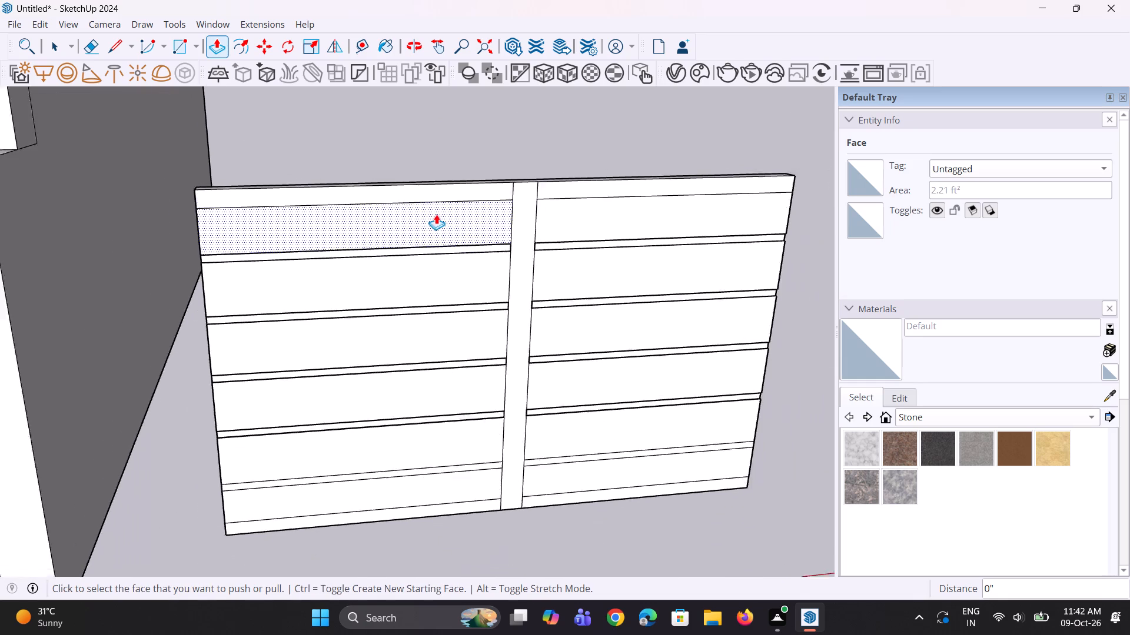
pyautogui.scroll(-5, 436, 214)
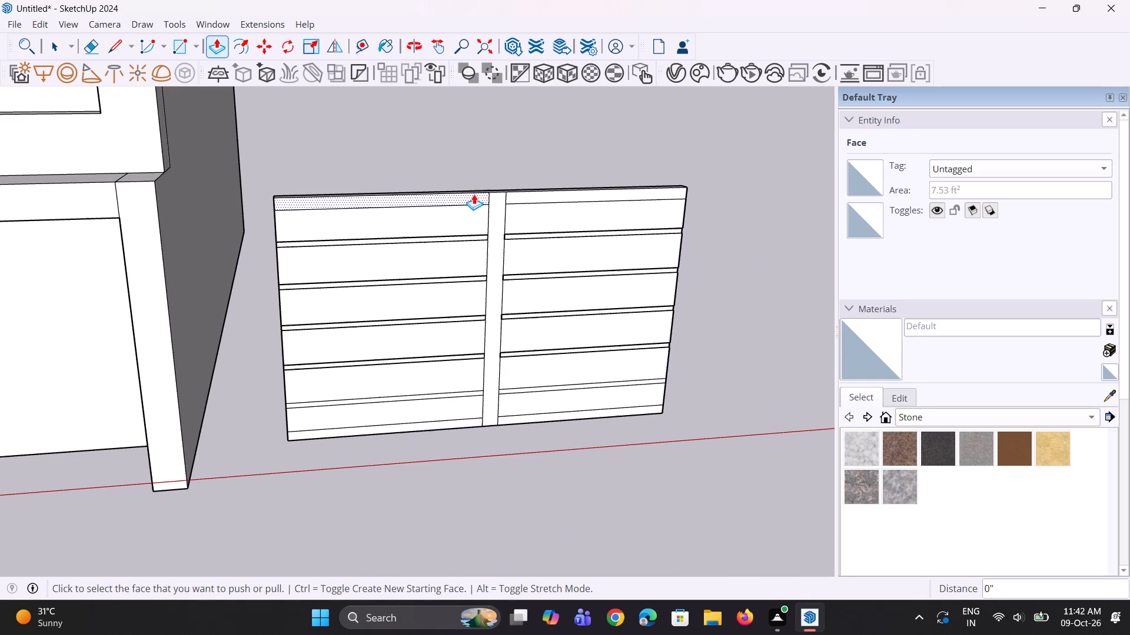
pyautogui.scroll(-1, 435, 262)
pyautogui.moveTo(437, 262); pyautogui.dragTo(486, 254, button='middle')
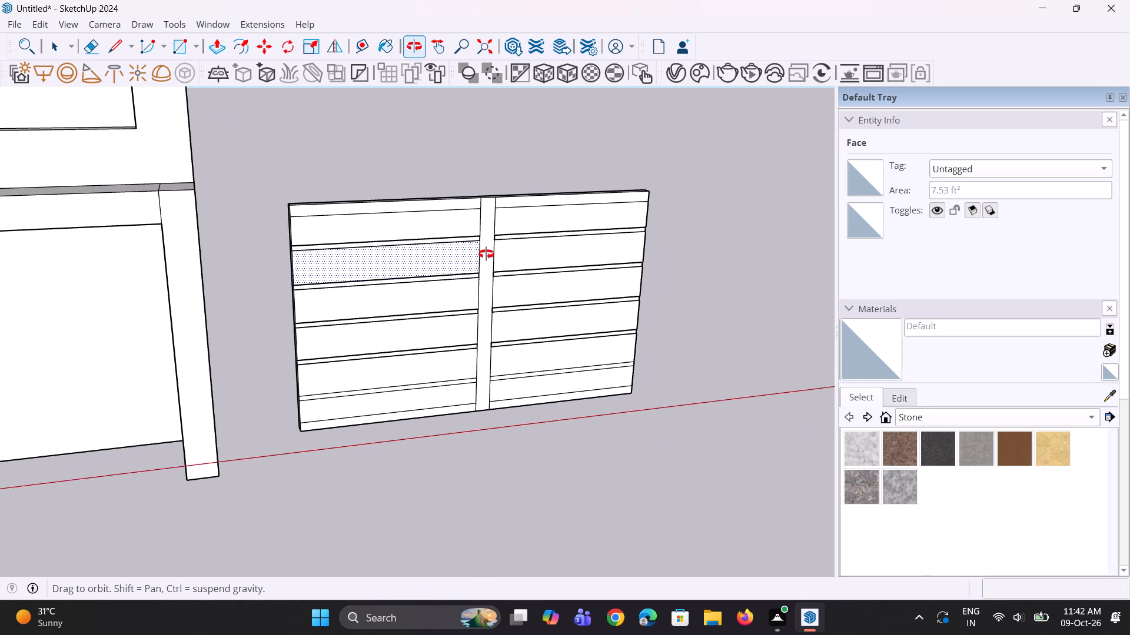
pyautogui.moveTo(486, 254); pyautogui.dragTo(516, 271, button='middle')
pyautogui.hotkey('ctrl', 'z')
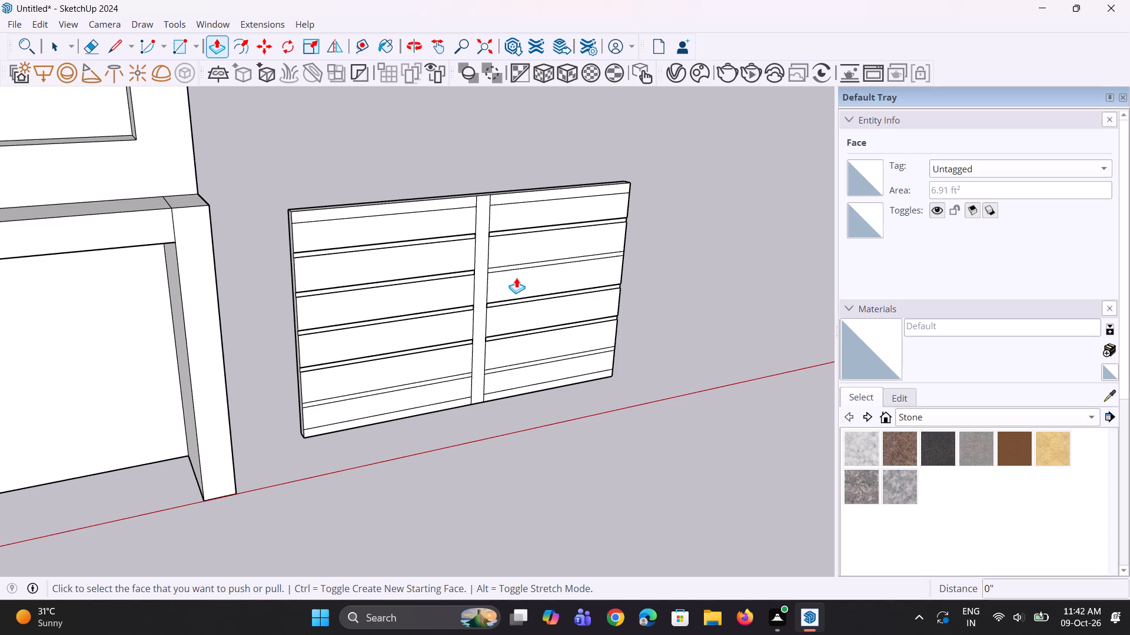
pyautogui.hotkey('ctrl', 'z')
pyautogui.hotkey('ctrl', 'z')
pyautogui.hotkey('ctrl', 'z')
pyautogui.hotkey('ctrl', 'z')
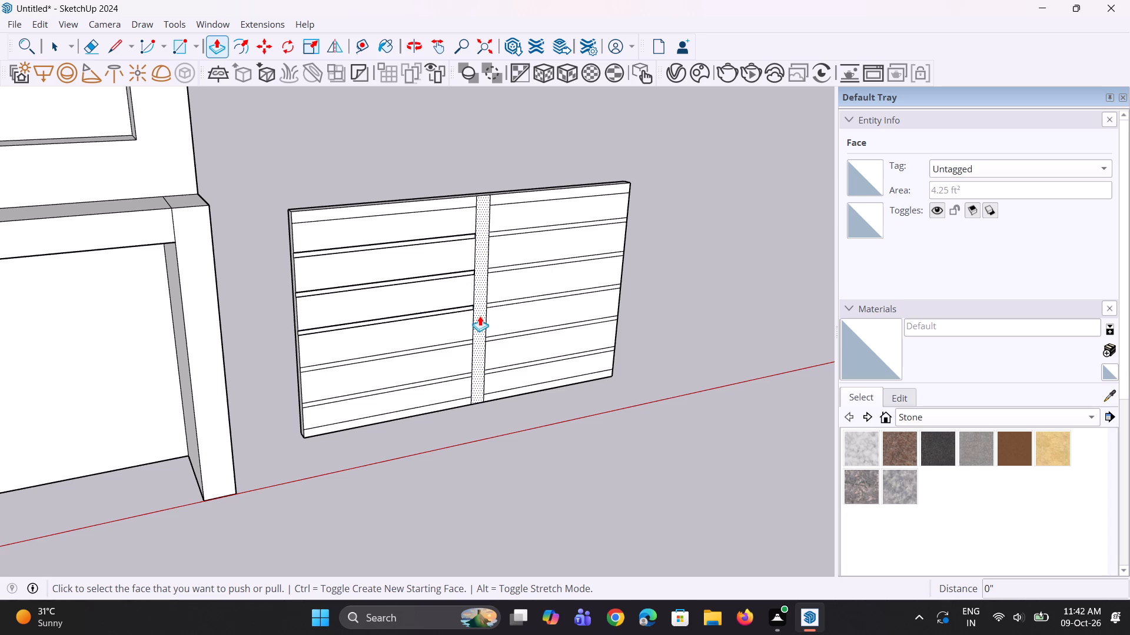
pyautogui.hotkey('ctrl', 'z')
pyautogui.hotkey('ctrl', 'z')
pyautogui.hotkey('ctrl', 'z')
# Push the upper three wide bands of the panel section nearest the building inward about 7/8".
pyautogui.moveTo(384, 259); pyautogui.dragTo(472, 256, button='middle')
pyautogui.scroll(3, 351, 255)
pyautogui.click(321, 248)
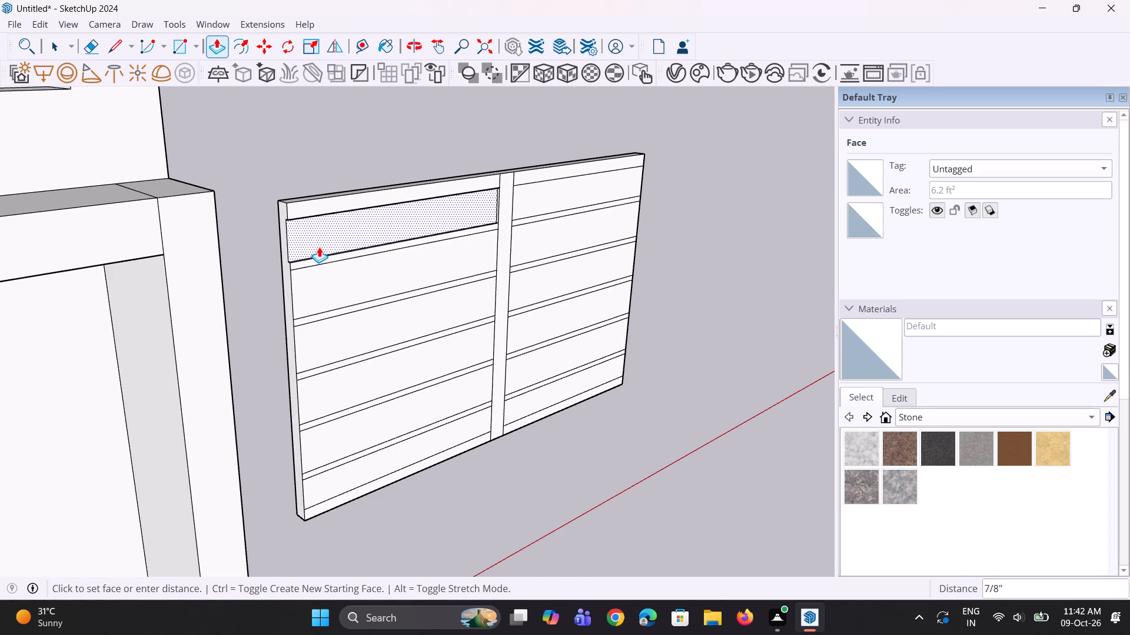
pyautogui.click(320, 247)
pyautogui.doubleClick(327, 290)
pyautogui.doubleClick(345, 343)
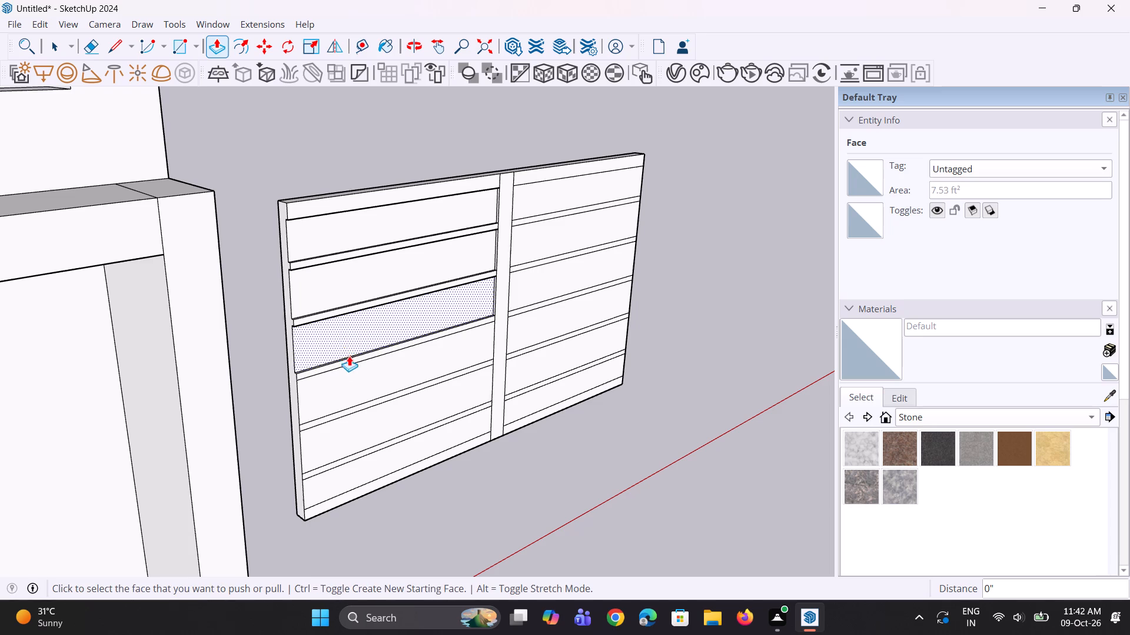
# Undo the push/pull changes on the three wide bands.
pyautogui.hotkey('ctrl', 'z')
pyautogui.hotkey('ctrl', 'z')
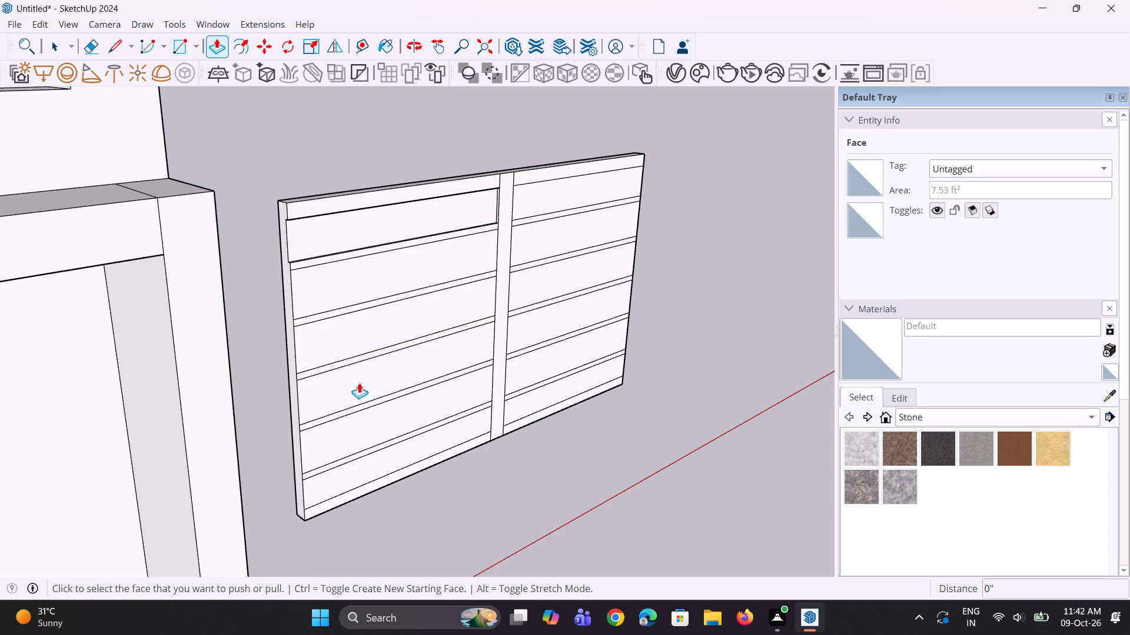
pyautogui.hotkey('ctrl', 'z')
# Push the five narrow strips of the panel section nearest the building inward about 9/16".
pyautogui.scroll(2, 355, 275)
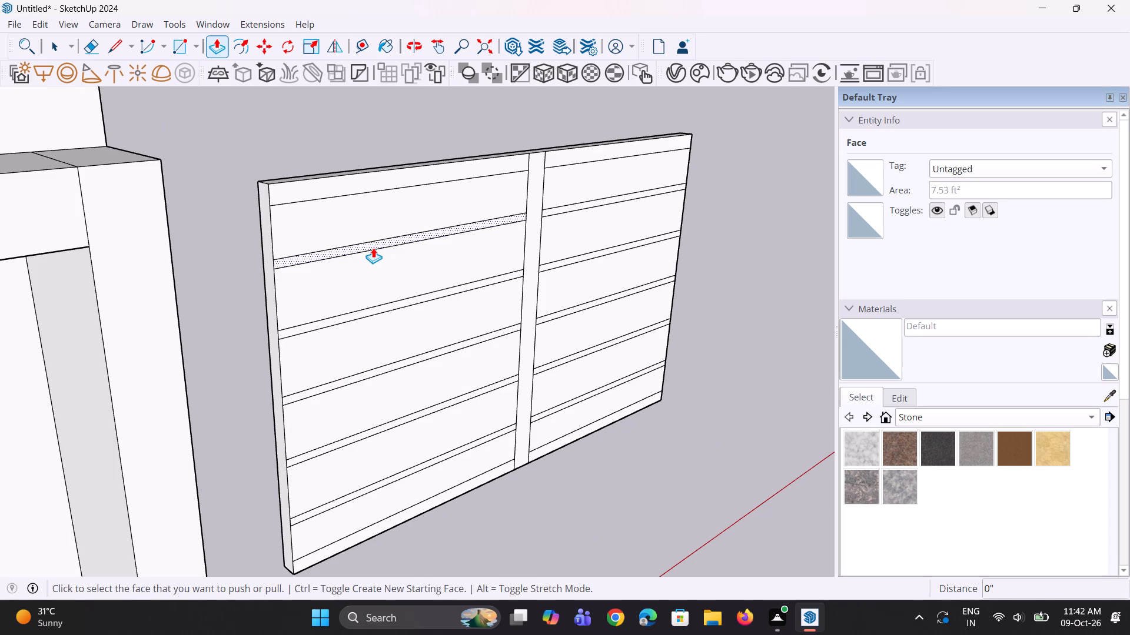
pyautogui.click(373, 248)
pyautogui.click(373, 244)
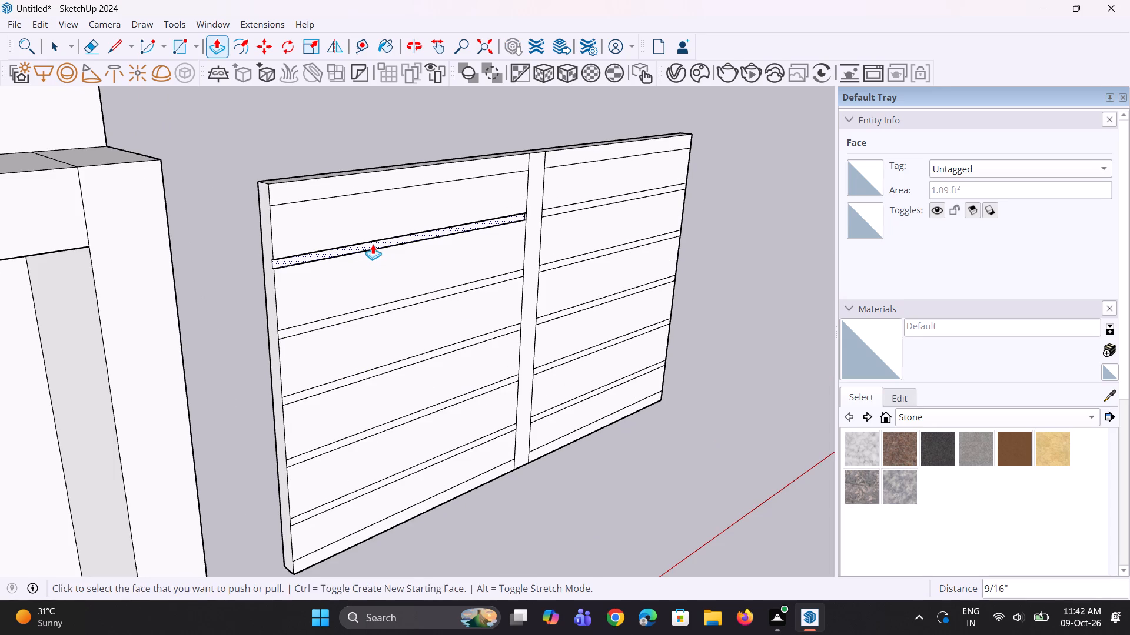
pyautogui.scroll(5, 311, 337)
pyautogui.doubleClick(299, 320)
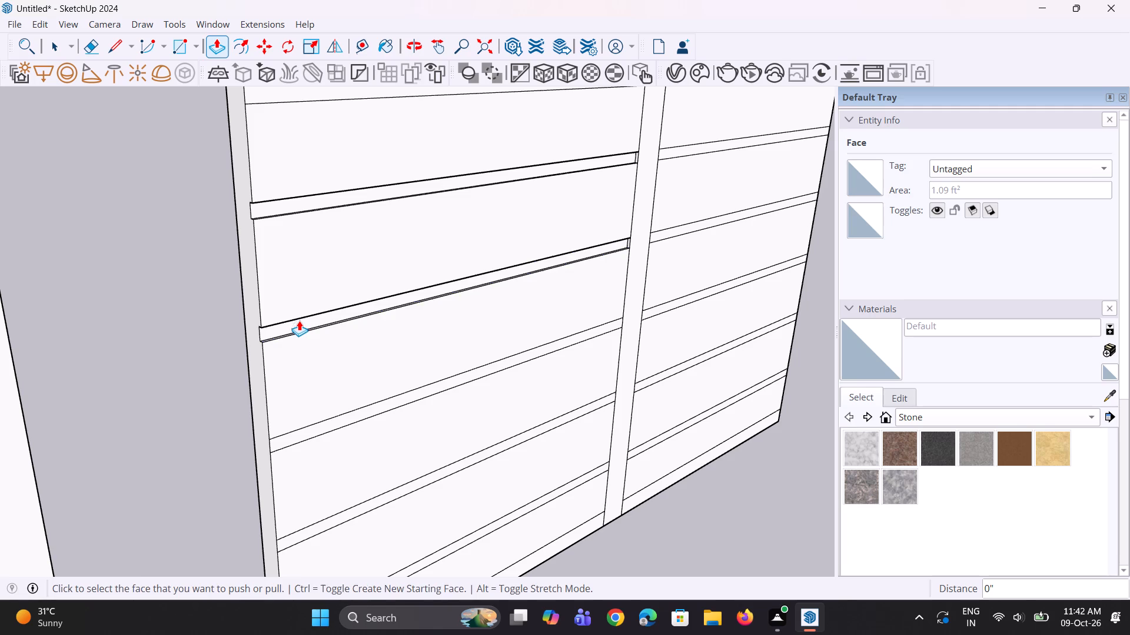
pyautogui.doubleClick(305, 429)
pyautogui.scroll(-4, 302, 375)
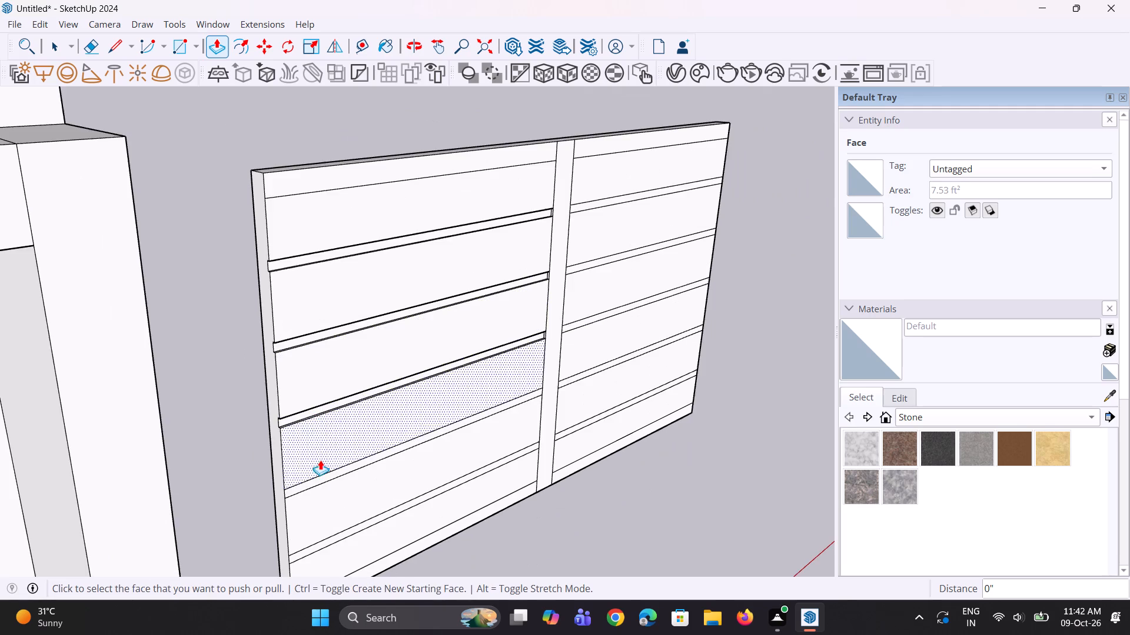
pyautogui.scroll(2, 318, 488)
pyautogui.doubleClick(314, 483)
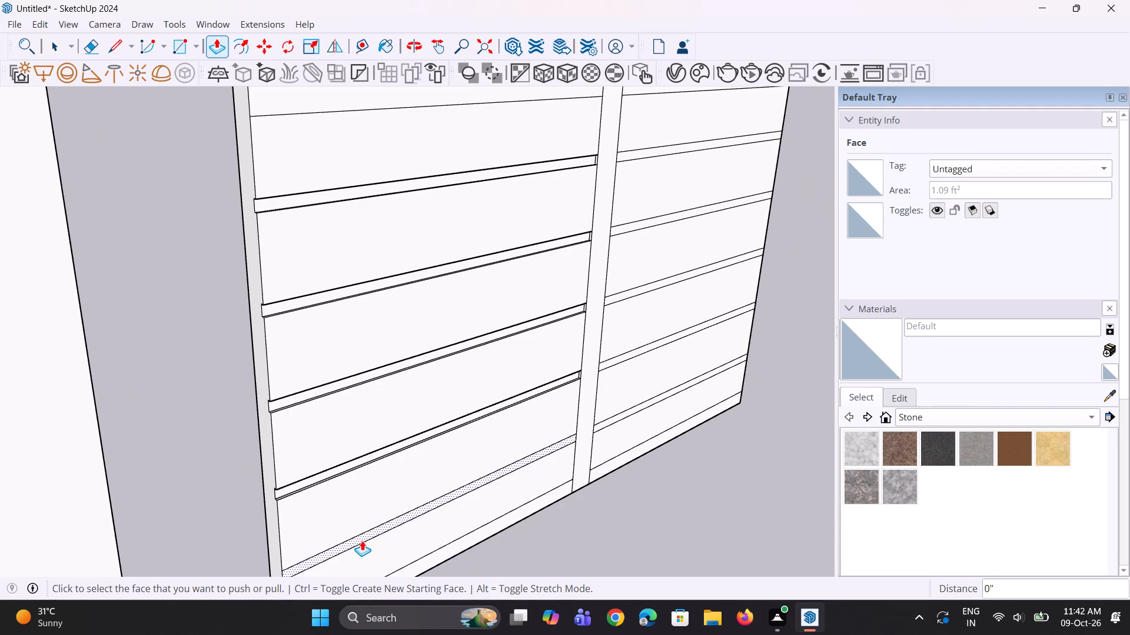
pyautogui.doubleClick(362, 540)
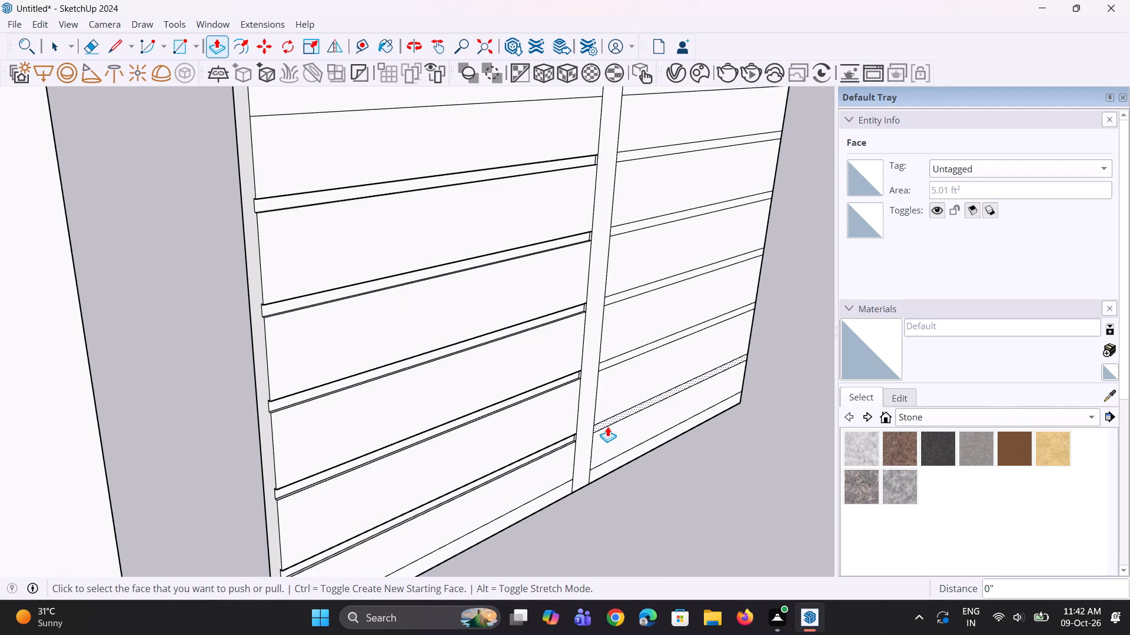
# Repeat the same inward push on the five narrow strips of the panel section farther from the building, undoing any push on a wide band.
pyautogui.doubleClick(607, 426)
pyautogui.doubleClick(615, 362)
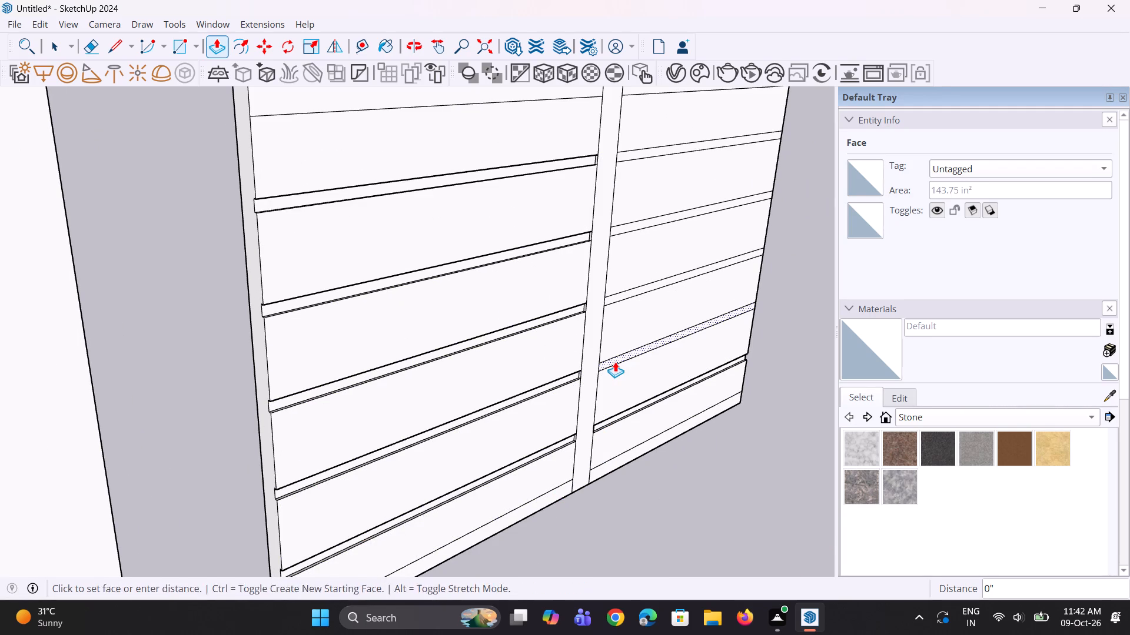
pyautogui.doubleClick(616, 301)
pyautogui.scroll(-4, 313, 361)
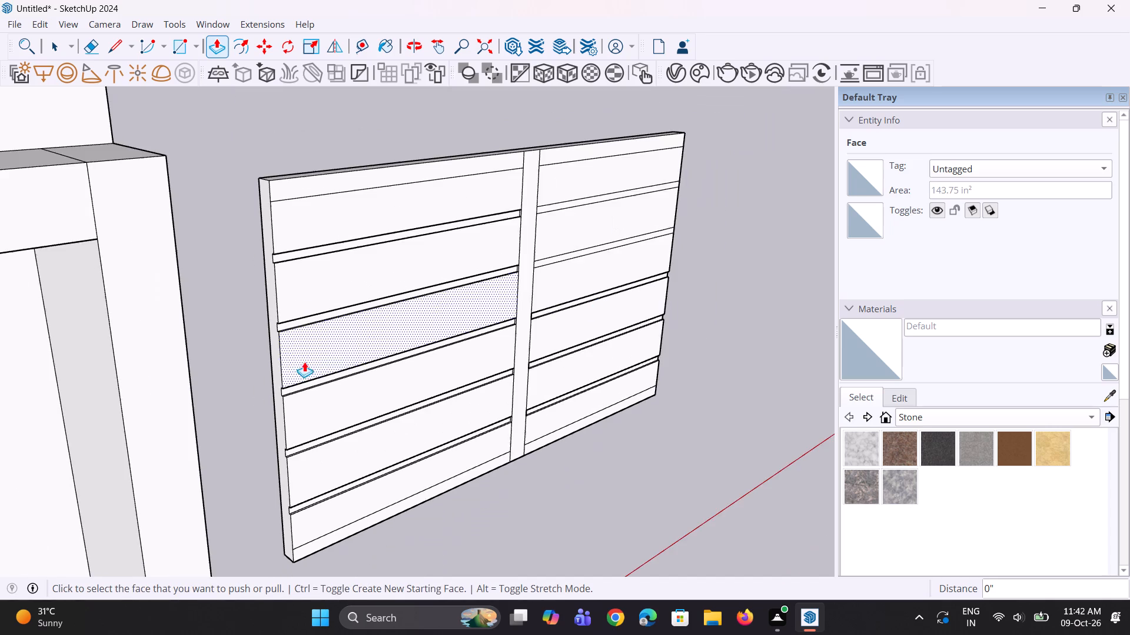
pyautogui.scroll(5, 643, 268)
pyautogui.doubleClick(515, 253)
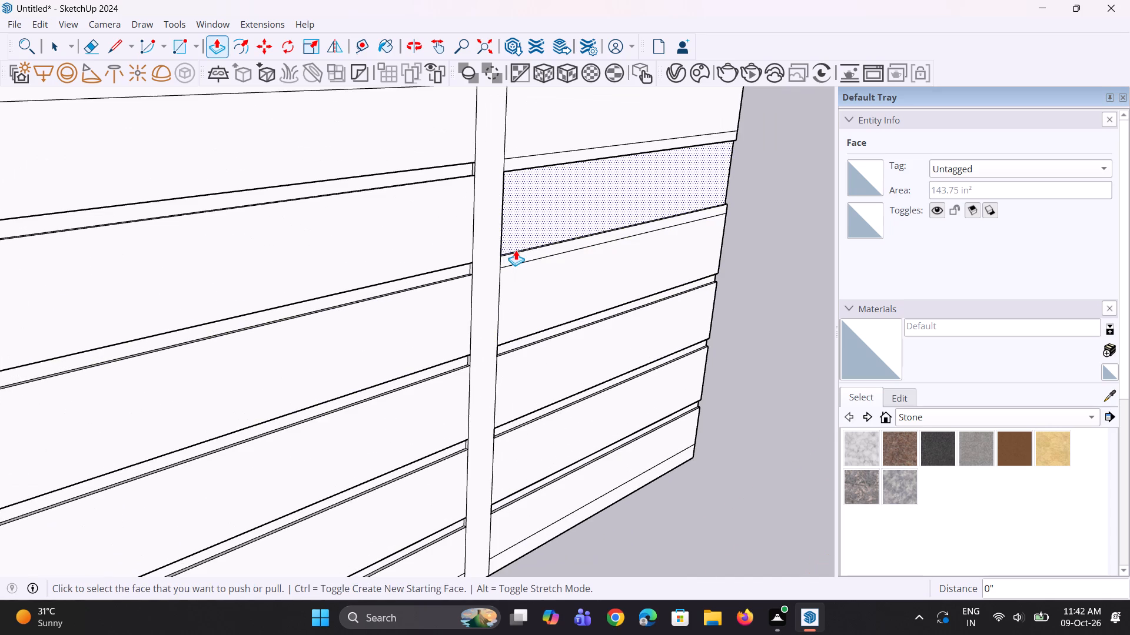
pyautogui.hotkey('ctrl', 'z')
pyautogui.scroll(1, 529, 256)
pyautogui.doubleClick(529, 256)
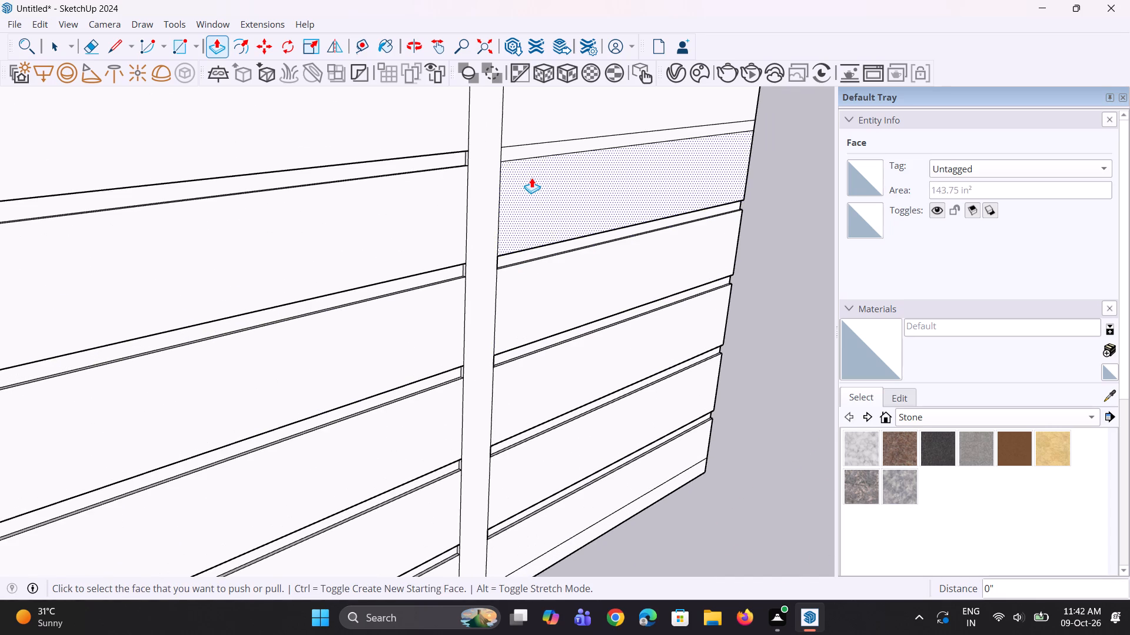
pyautogui.doubleClick(534, 154)
# Pull the top edge strips of both panel sections outward 3/4".
pyautogui.scroll(-7, 540, 291)
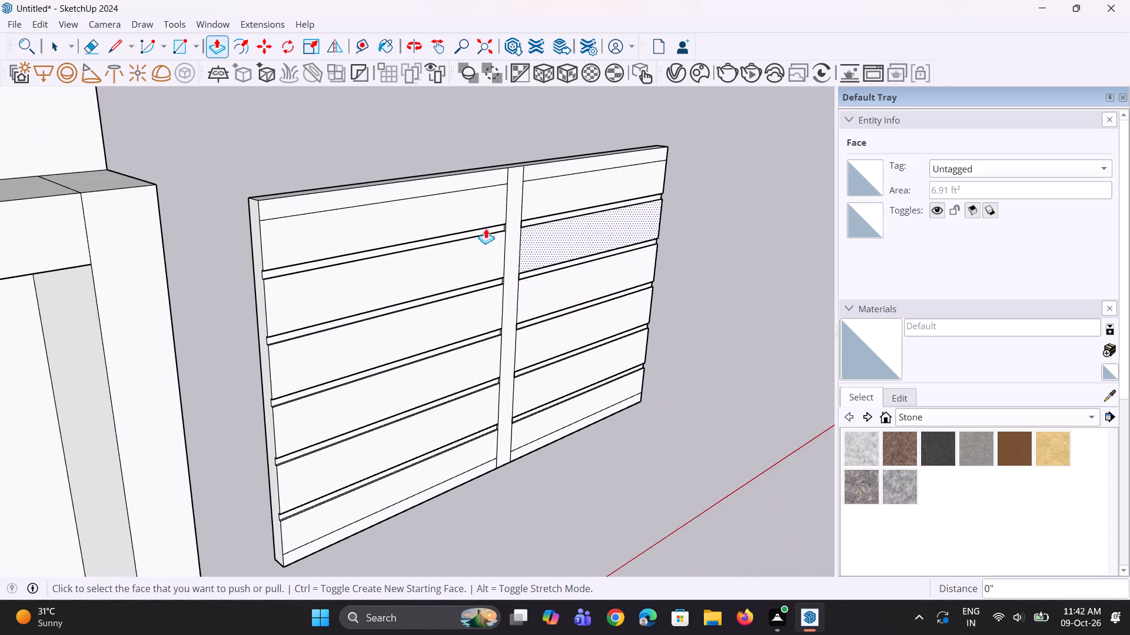
pyautogui.scroll(1, 398, 206)
pyautogui.moveTo(241, 220); pyautogui.dragTo(327, 255, button='middle')
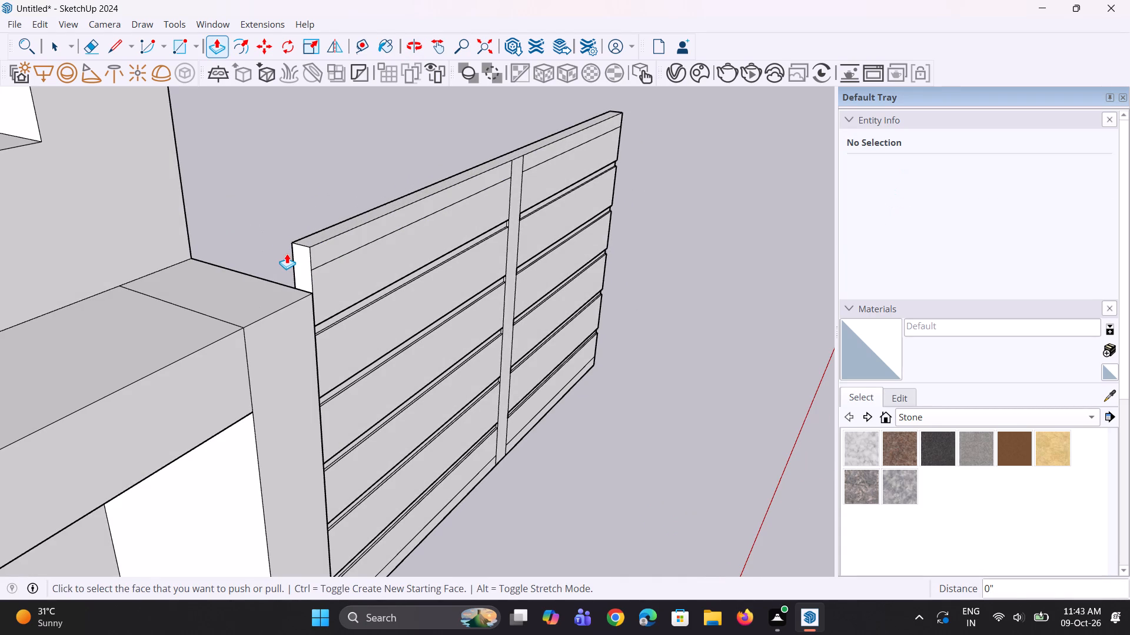
pyautogui.scroll(-2, 325, 247)
pyautogui.moveTo(386, 374); pyautogui.dragTo(338, 345, button='middle')
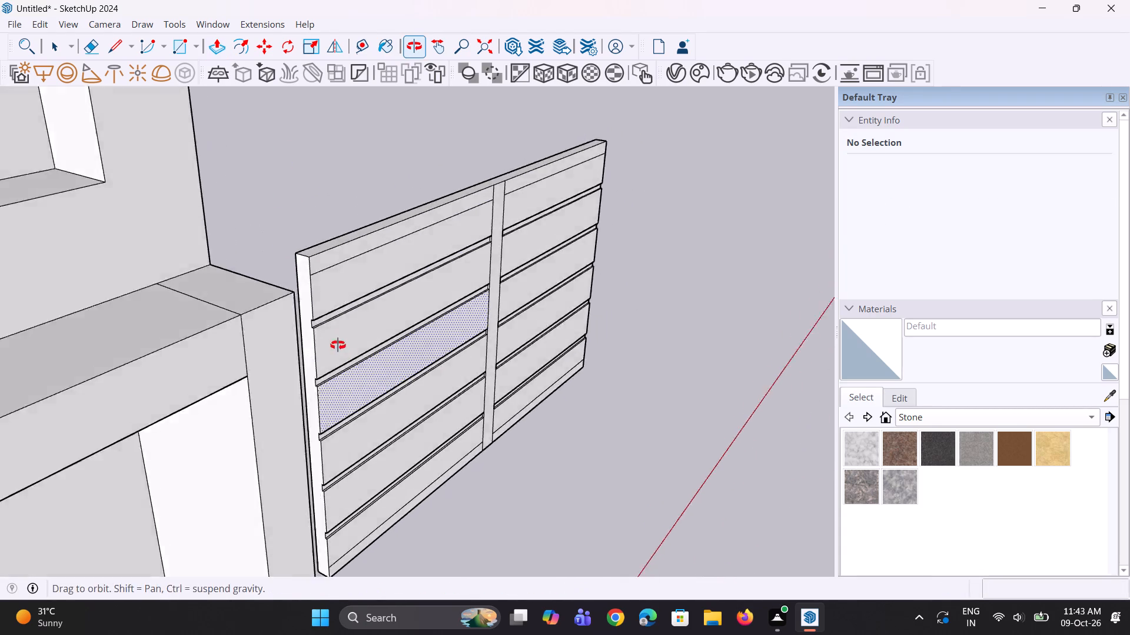
pyautogui.moveTo(338, 345); pyautogui.dragTo(333, 338, button='middle')
pyautogui.scroll(2, 334, 251)
pyautogui.moveTo(307, 255); pyautogui.dragTo(334, 284, button='middle')
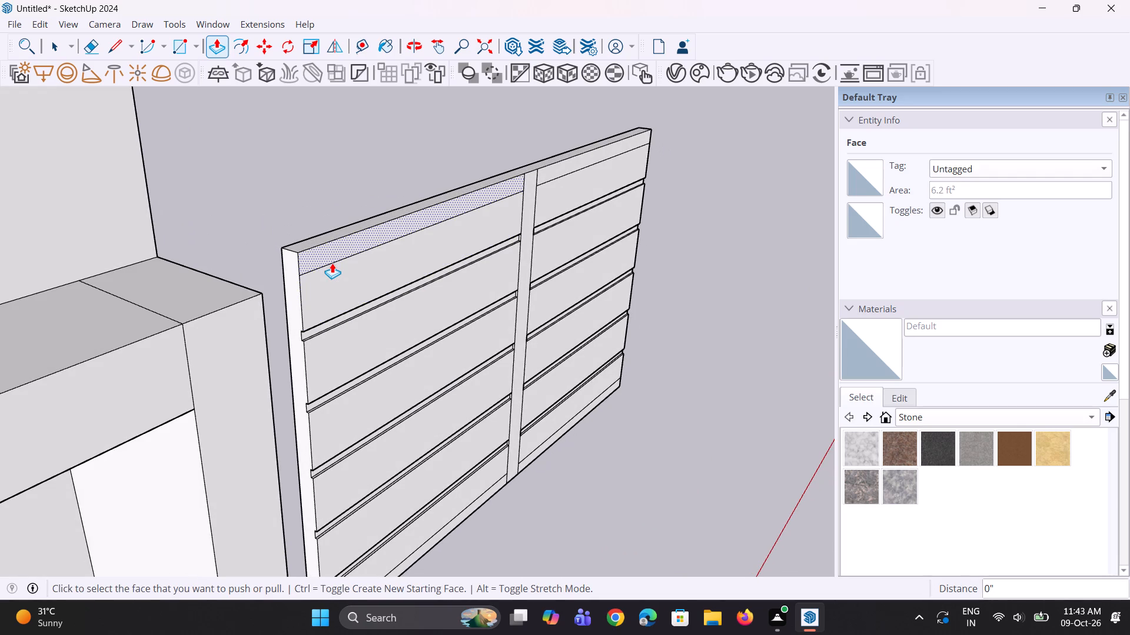
pyautogui.click(332, 263)
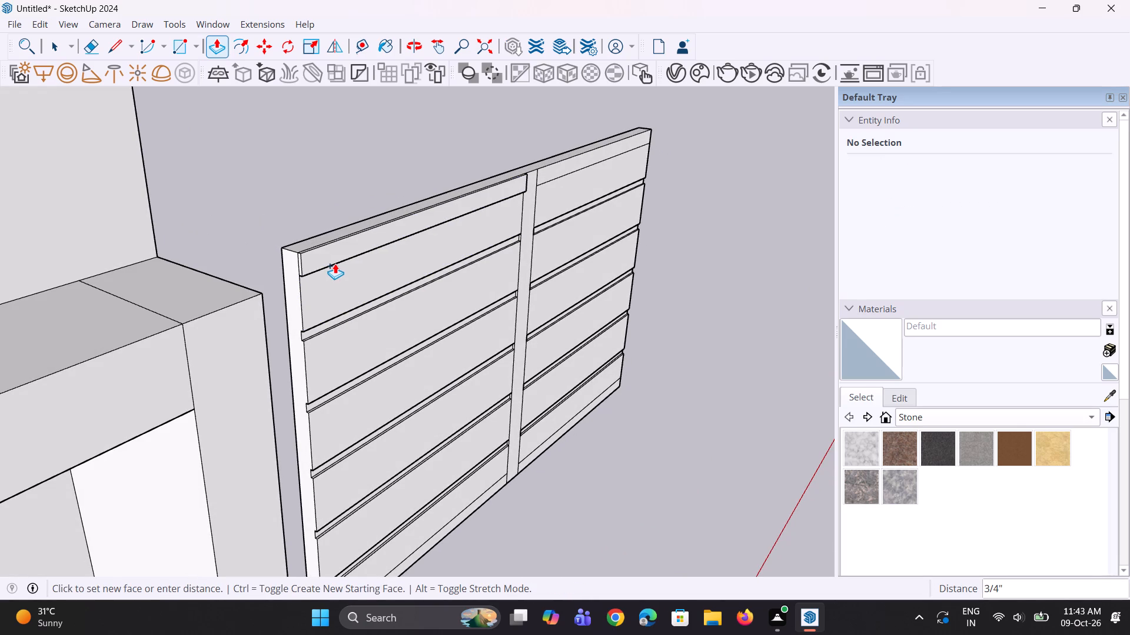
pyautogui.click(335, 263)
pyautogui.scroll(2, 562, 190)
pyautogui.doubleClick(565, 166)
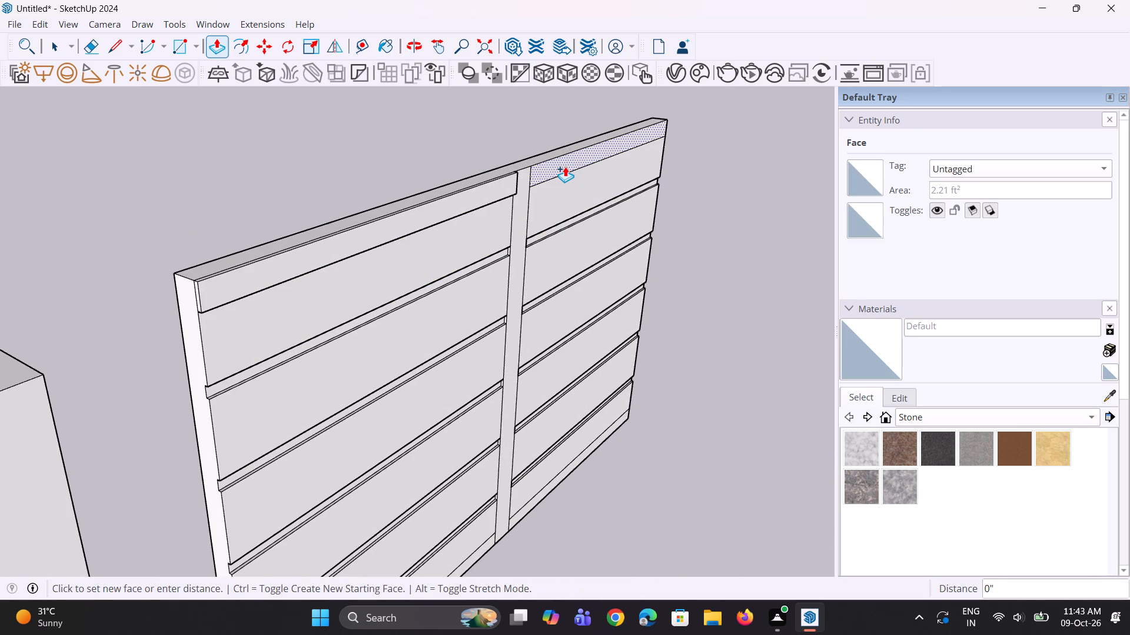
# Pull the bottom edge strips of both panel sections outward 3/4", level with the top edge strips.
pyautogui.moveTo(501, 217); pyautogui.dragTo(414, 242, button='middle')
pyautogui.scroll(-4, 386, 239)
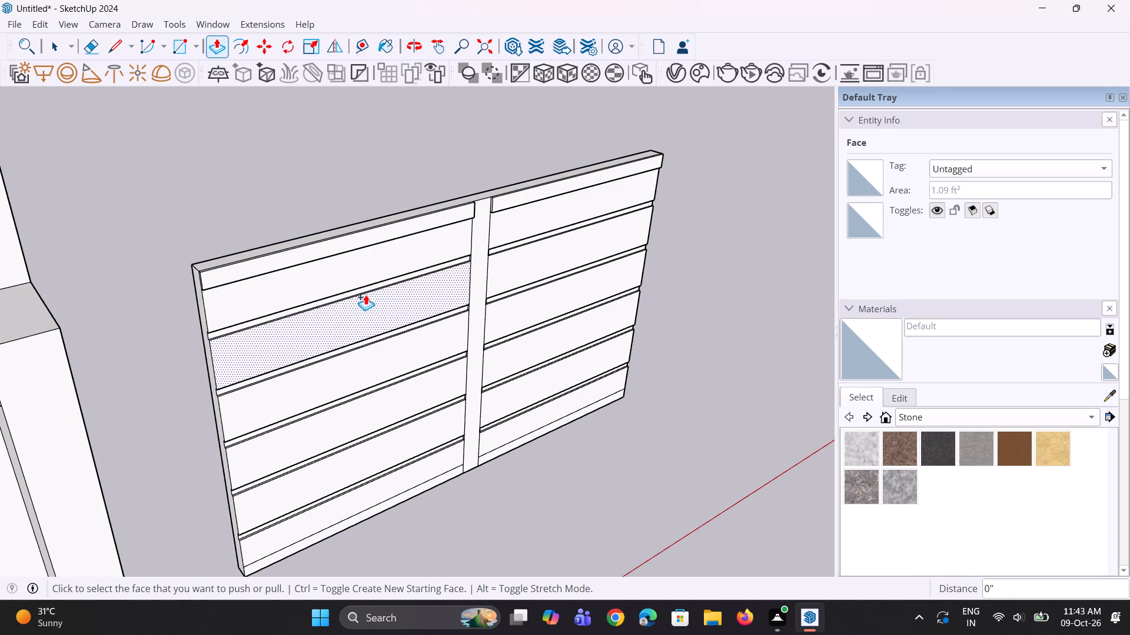
pyautogui.moveTo(274, 387); pyautogui.dragTo(278, 337, button='middle')
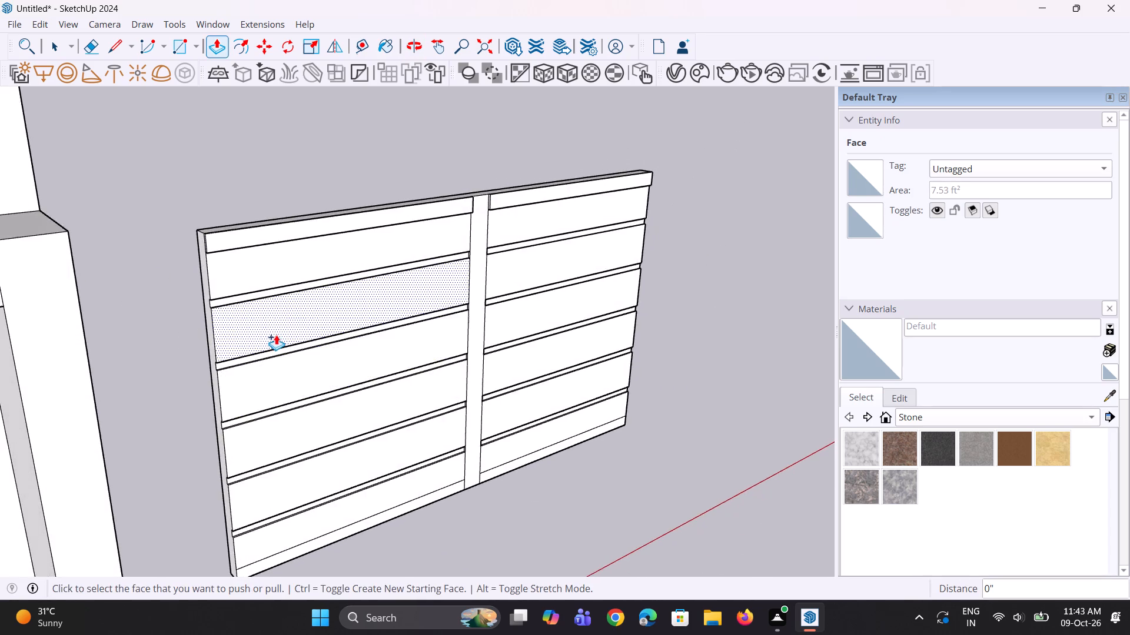
pyautogui.scroll(-4, 275, 335)
pyautogui.moveTo(338, 379); pyautogui.dragTo(325, 353, button='middle')
pyautogui.scroll(3, 448, 320)
pyautogui.moveTo(421, 320); pyautogui.dragTo(479, 318, button='middle')
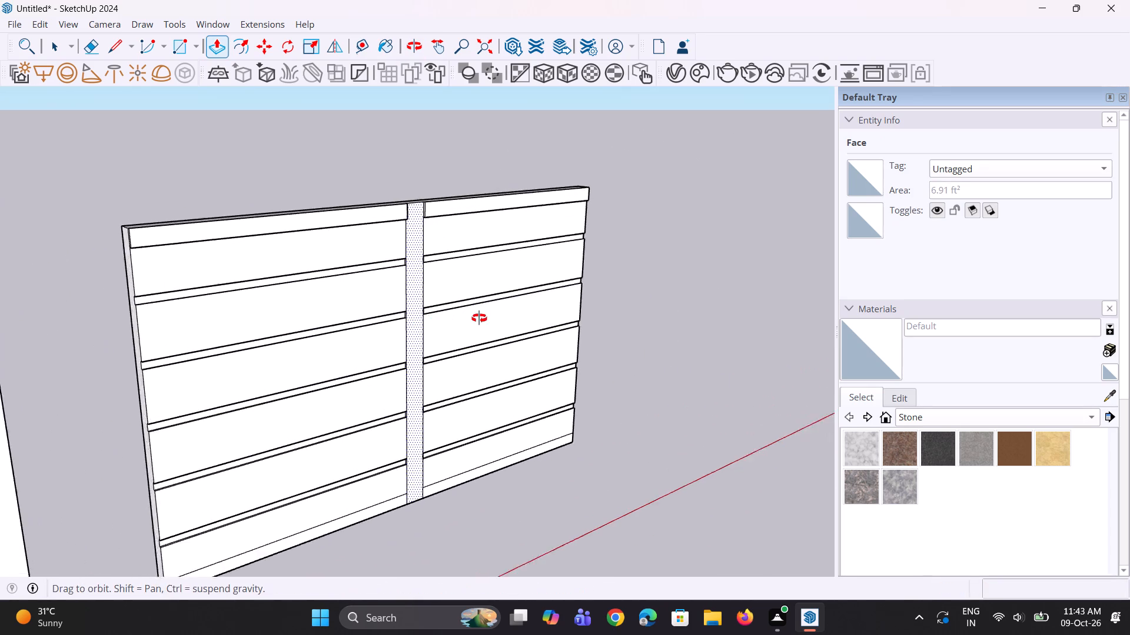
pyautogui.moveTo(479, 318); pyautogui.dragTo(497, 293, button='middle')
pyautogui.click(396, 510)
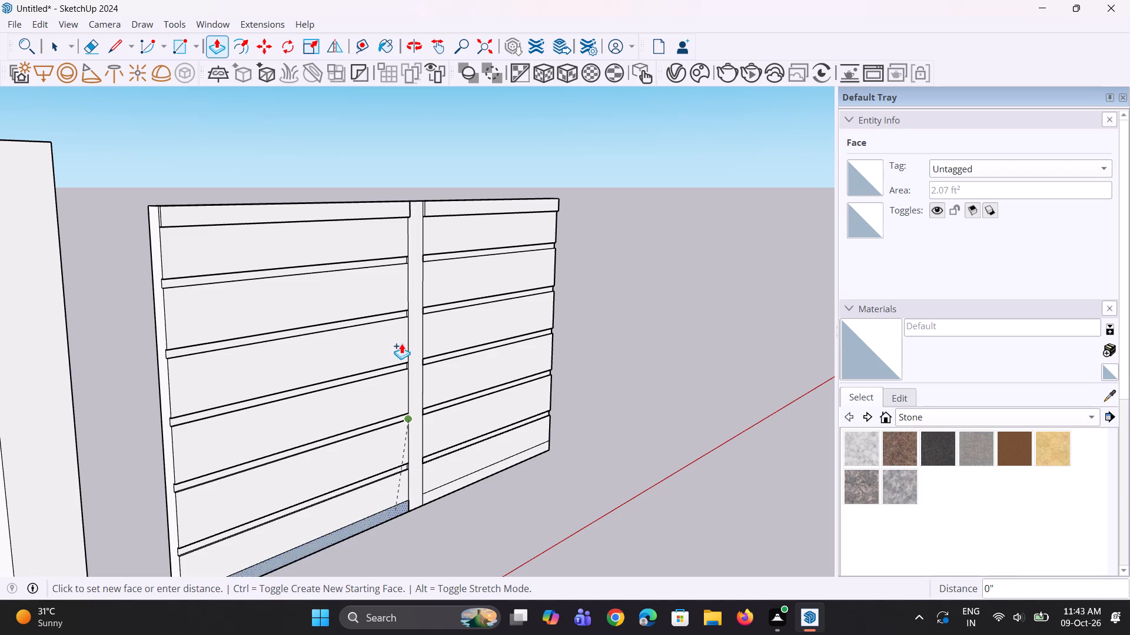
pyautogui.click(387, 215)
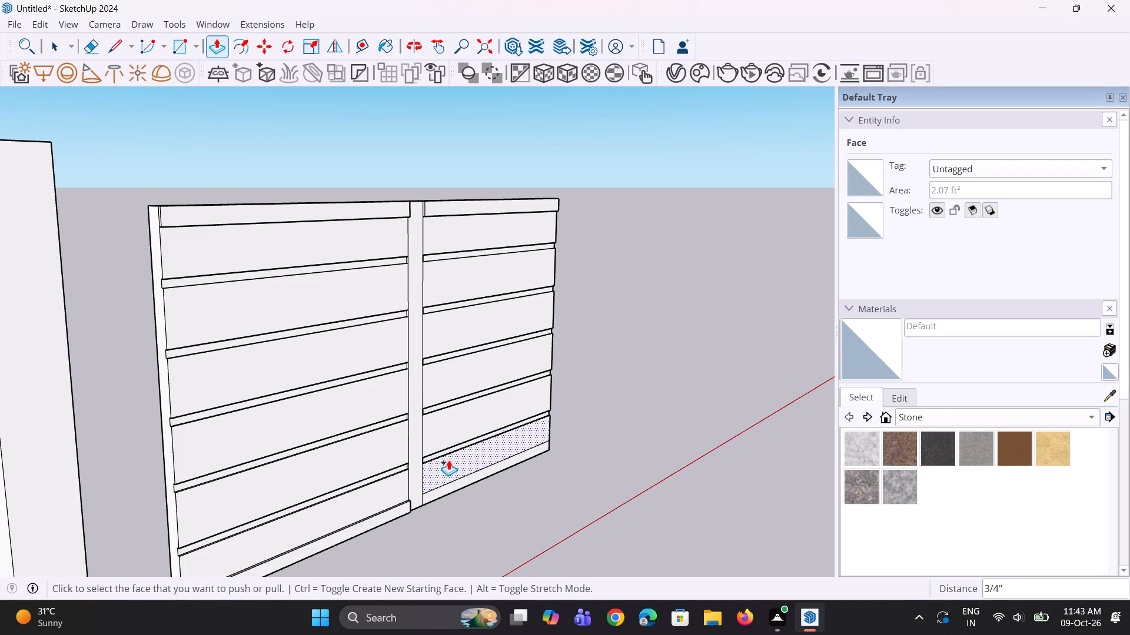
pyautogui.click(443, 492)
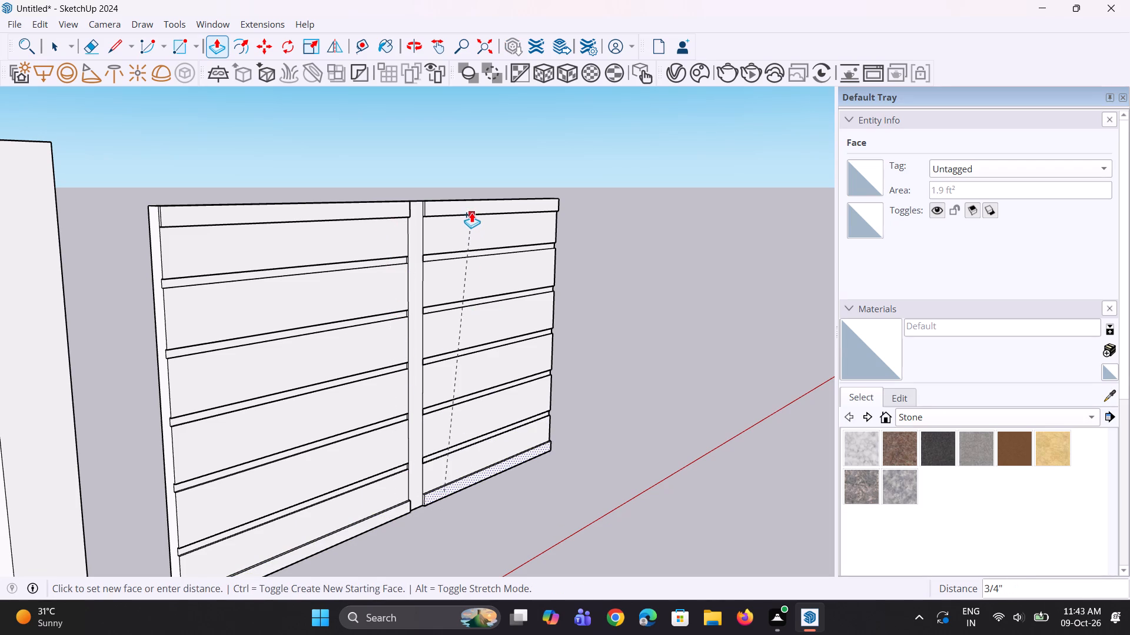
pyautogui.click(471, 212)
pyautogui.moveTo(432, 353); pyautogui.dragTo(483, 454, button='middle')
pyautogui.press('space')
pyautogui.press('space')
pyautogui.click(490, 453)
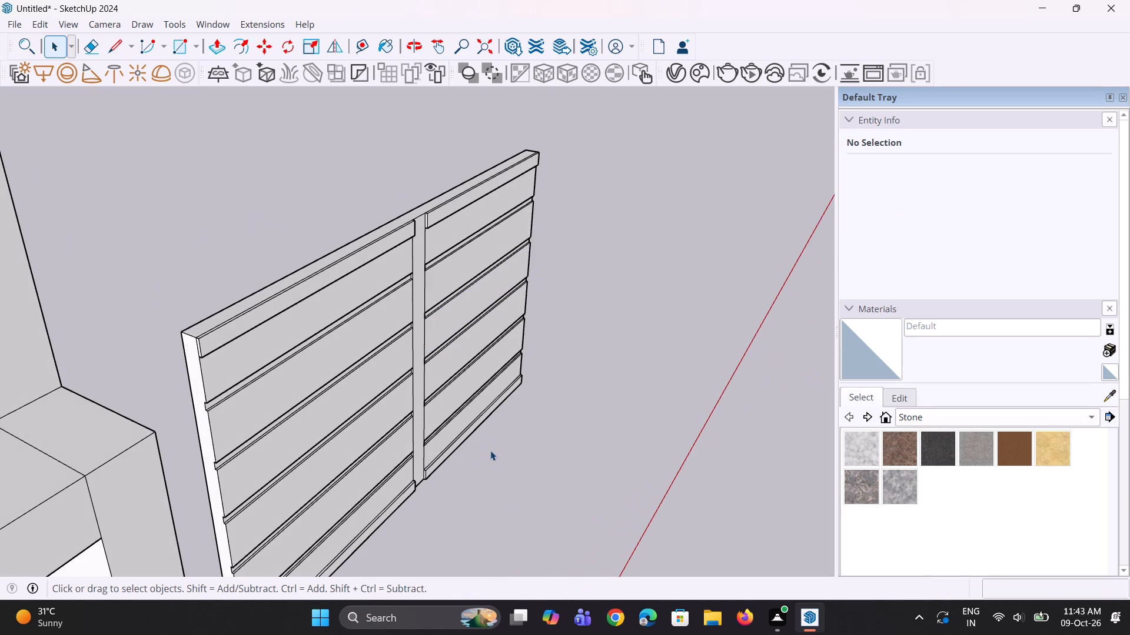
# Select the entire two-section panel, make it a group, and clear the selection.
pyautogui.scroll(-4, 493, 374)
pyautogui.moveTo(486, 379); pyautogui.dragTo(347, 353, button='middle')
pyautogui.scroll(-4, 323, 350)
pyautogui.press('space')
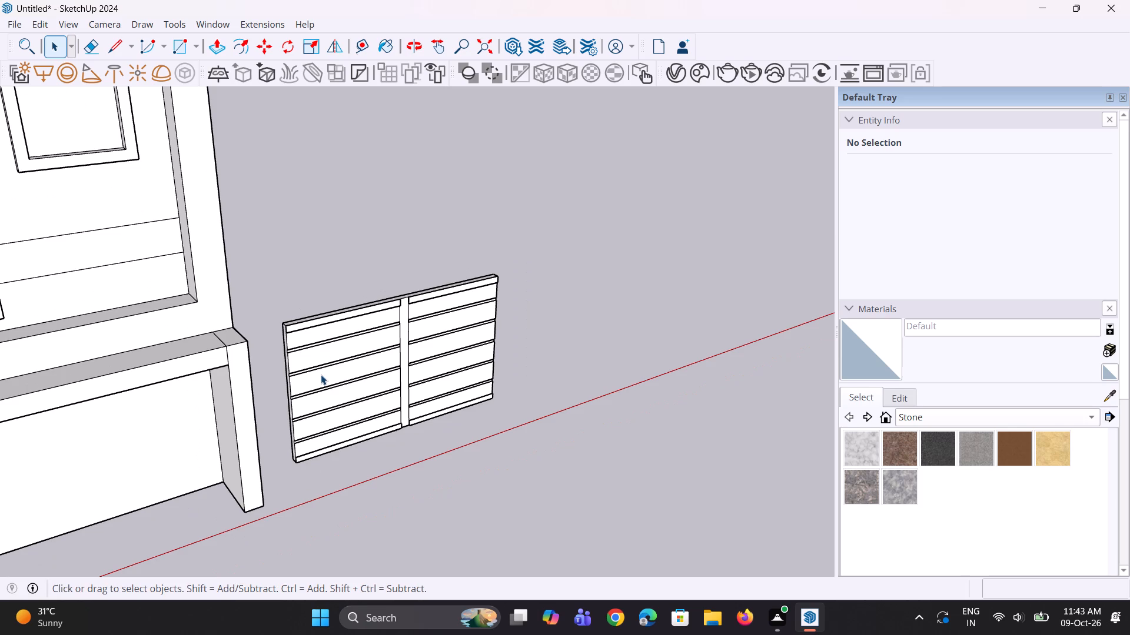
pyautogui.press('space')
pyautogui.moveTo(283, 375); pyautogui.dragTo(264, 369, button='middle')
pyautogui.scroll(3, 287, 295)
pyautogui.scroll(-2, 280, 287)
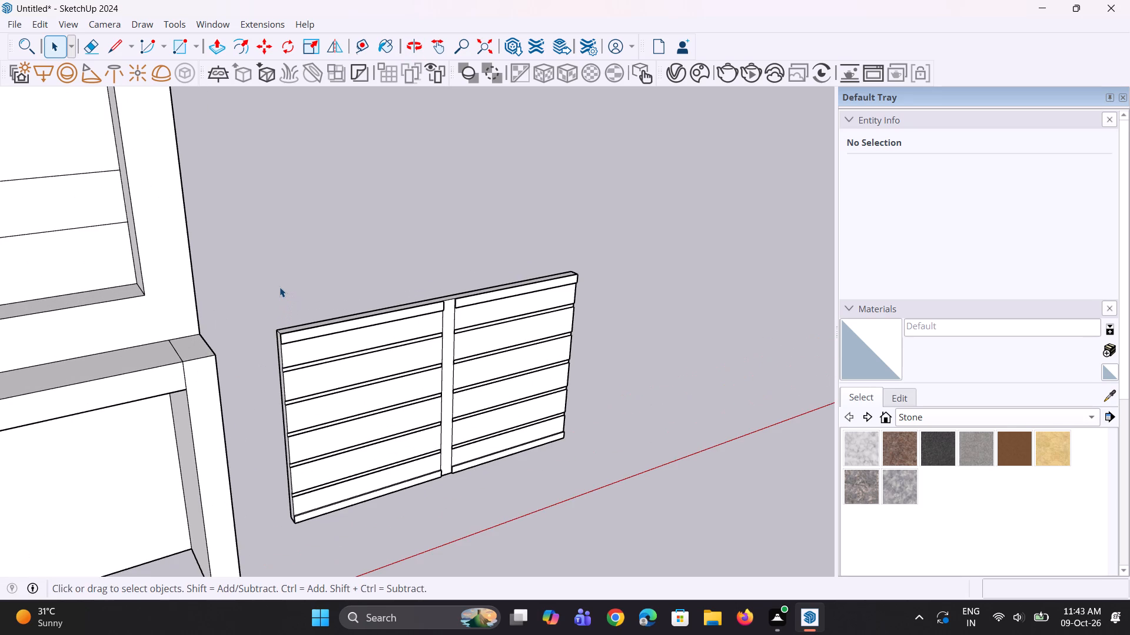
pyautogui.scroll(-1, 280, 287)
pyautogui.moveTo(320, 319); pyautogui.dragTo(303, 330, button='middle')
pyautogui.moveTo(244, 250); pyautogui.dragTo(489, 473)
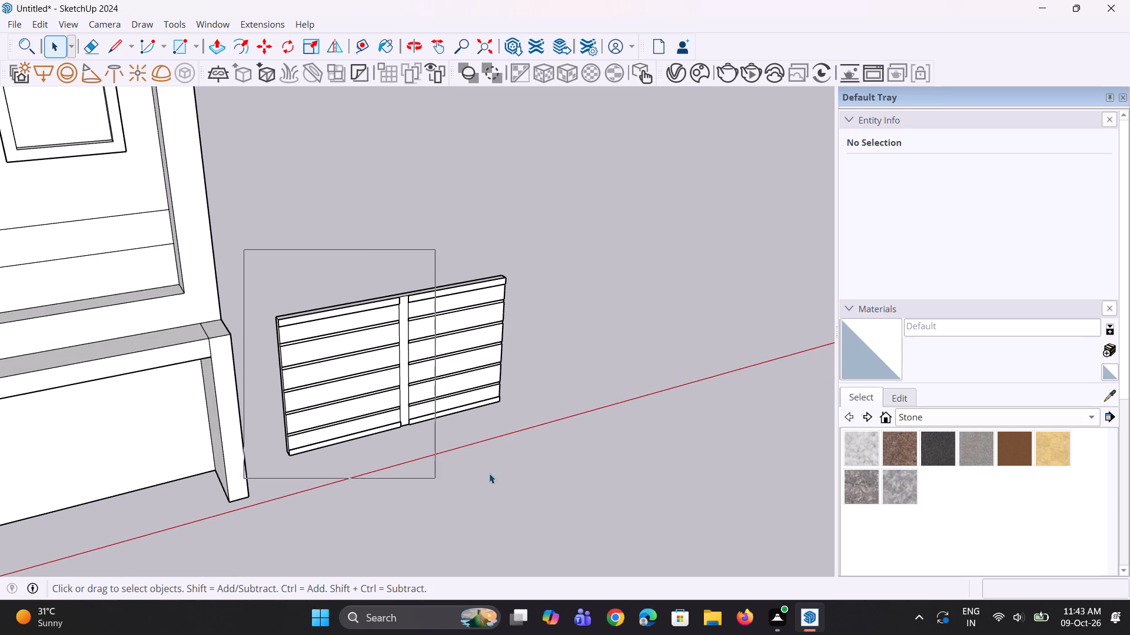
pyautogui.moveTo(489, 473); pyautogui.dragTo(537, 474)
pyautogui.moveTo(539, 464); pyautogui.dragTo(331, 398, button='middle')
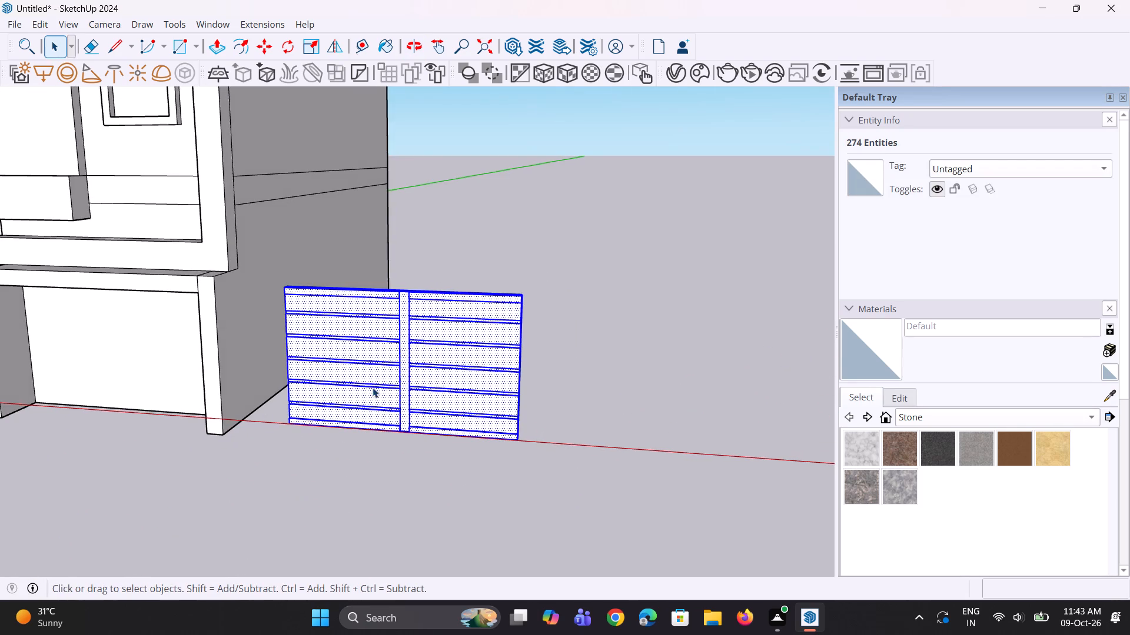
pyautogui.rightClick(378, 386)
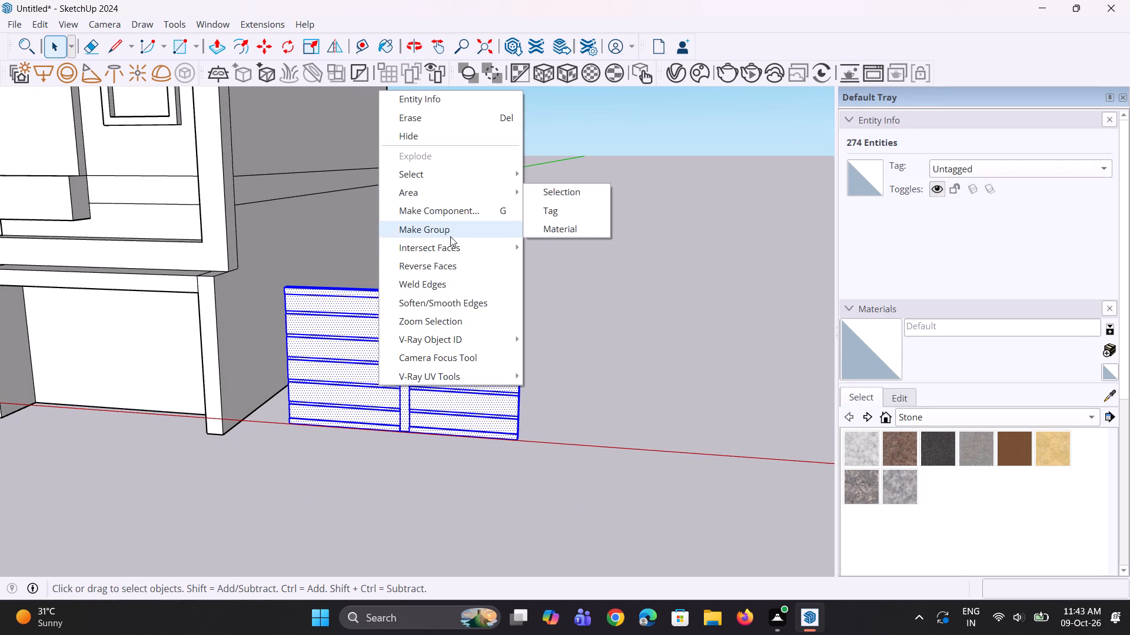
pyautogui.click(450, 236)
pyautogui.moveTo(468, 303); pyautogui.dragTo(499, 344, button='middle')
pyautogui.scroll(1, 491, 356)
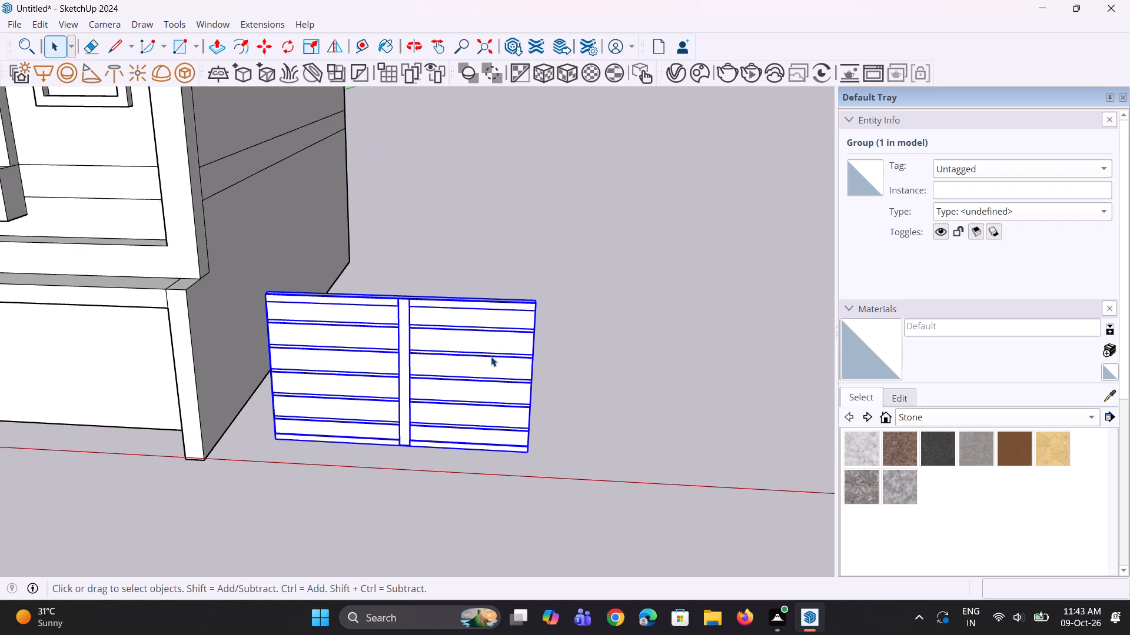
pyautogui.scroll(-3, 491, 356)
pyautogui.moveTo(491, 358); pyautogui.dragTo(510, 345, button='middle')
pyautogui.press('space')
pyautogui.press('space')
pyautogui.click(557, 340)
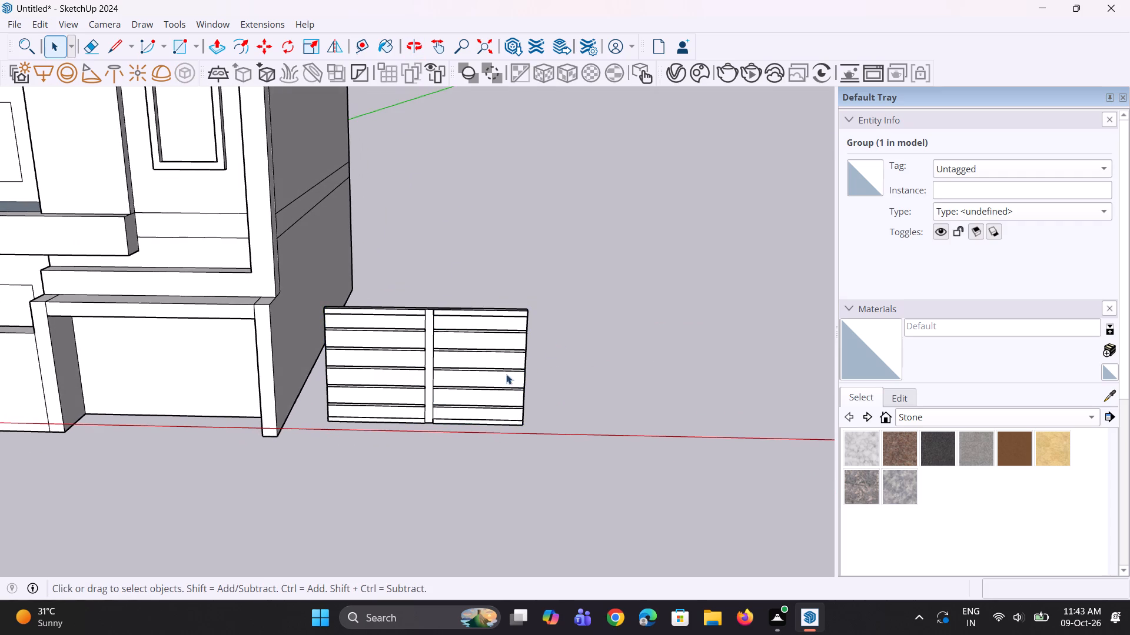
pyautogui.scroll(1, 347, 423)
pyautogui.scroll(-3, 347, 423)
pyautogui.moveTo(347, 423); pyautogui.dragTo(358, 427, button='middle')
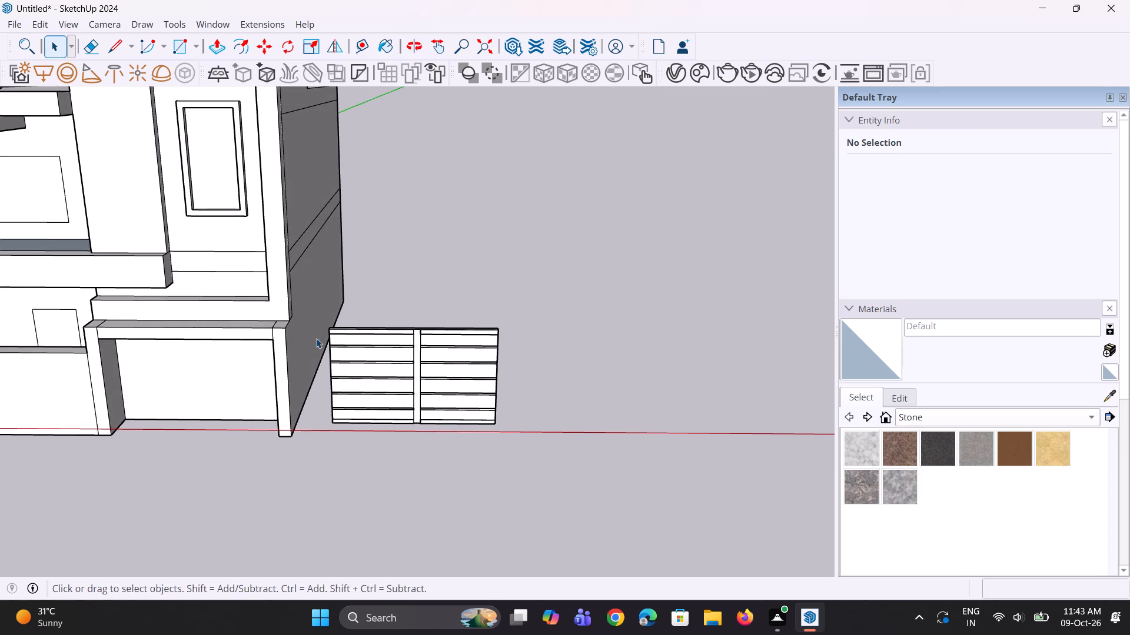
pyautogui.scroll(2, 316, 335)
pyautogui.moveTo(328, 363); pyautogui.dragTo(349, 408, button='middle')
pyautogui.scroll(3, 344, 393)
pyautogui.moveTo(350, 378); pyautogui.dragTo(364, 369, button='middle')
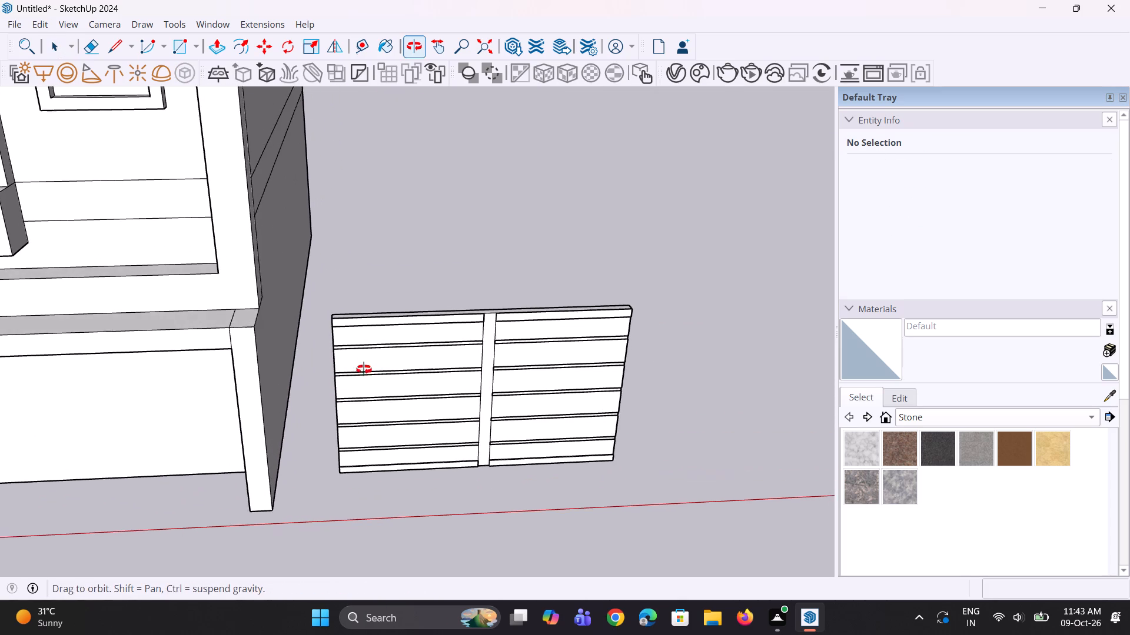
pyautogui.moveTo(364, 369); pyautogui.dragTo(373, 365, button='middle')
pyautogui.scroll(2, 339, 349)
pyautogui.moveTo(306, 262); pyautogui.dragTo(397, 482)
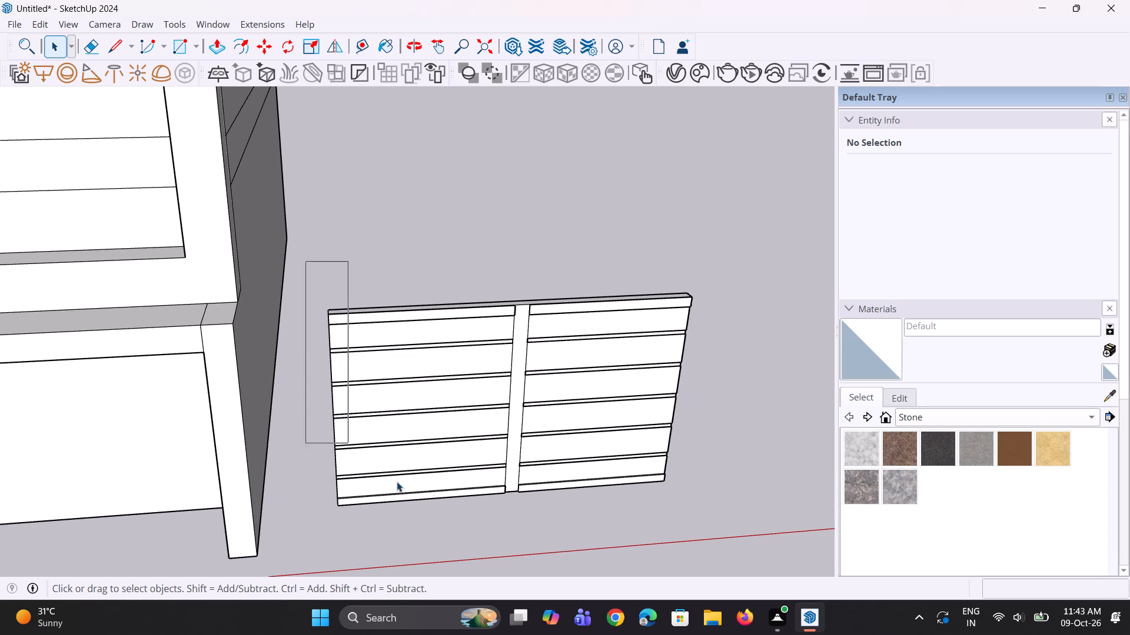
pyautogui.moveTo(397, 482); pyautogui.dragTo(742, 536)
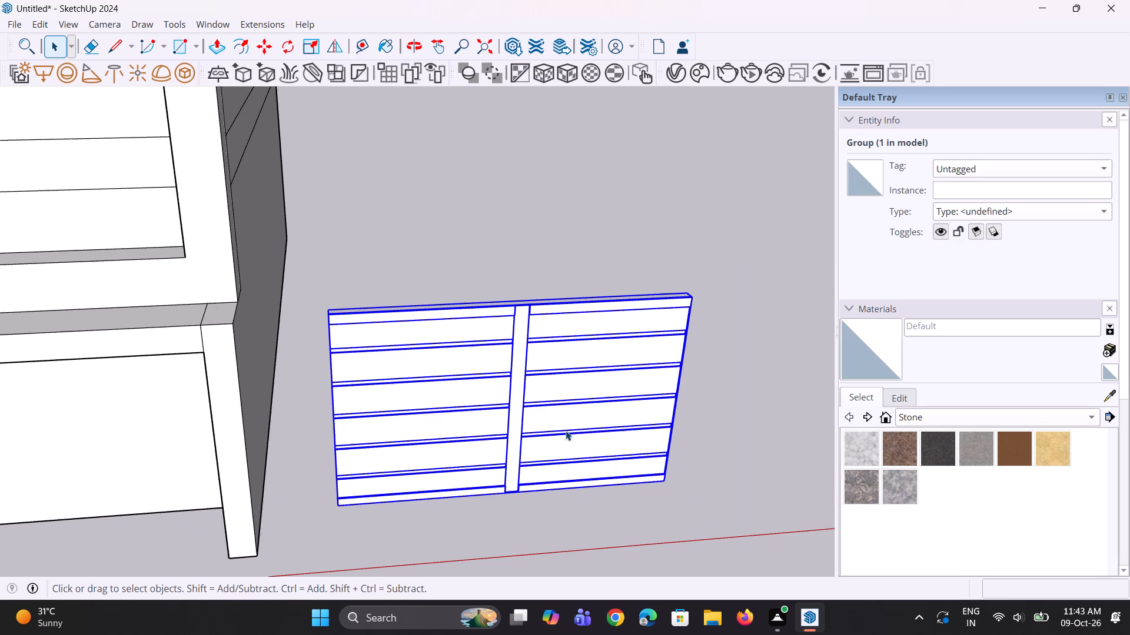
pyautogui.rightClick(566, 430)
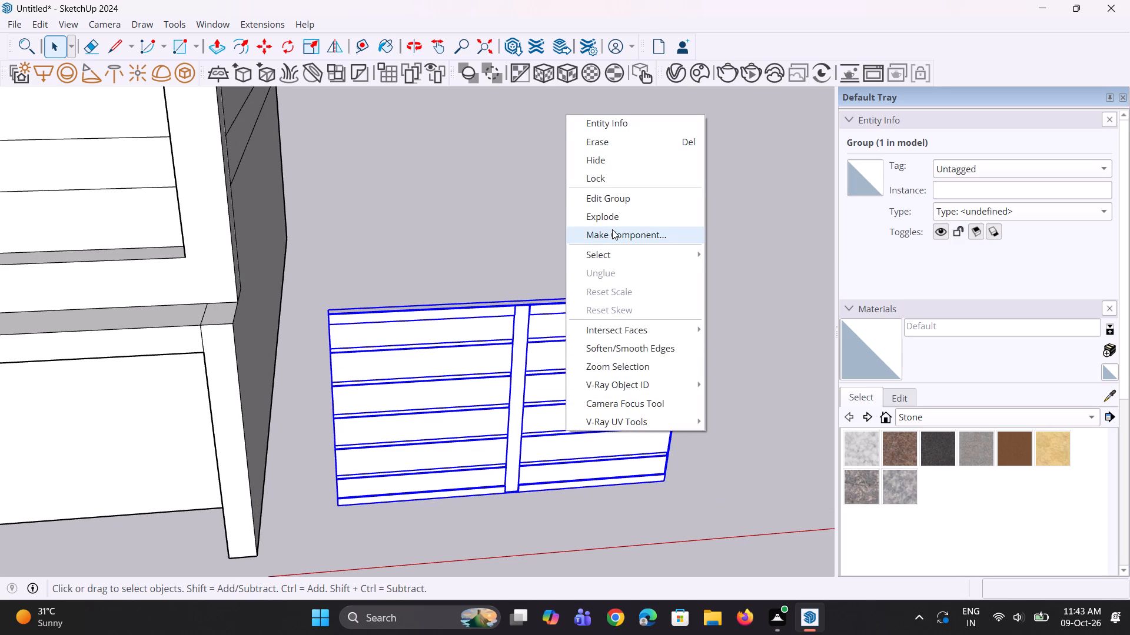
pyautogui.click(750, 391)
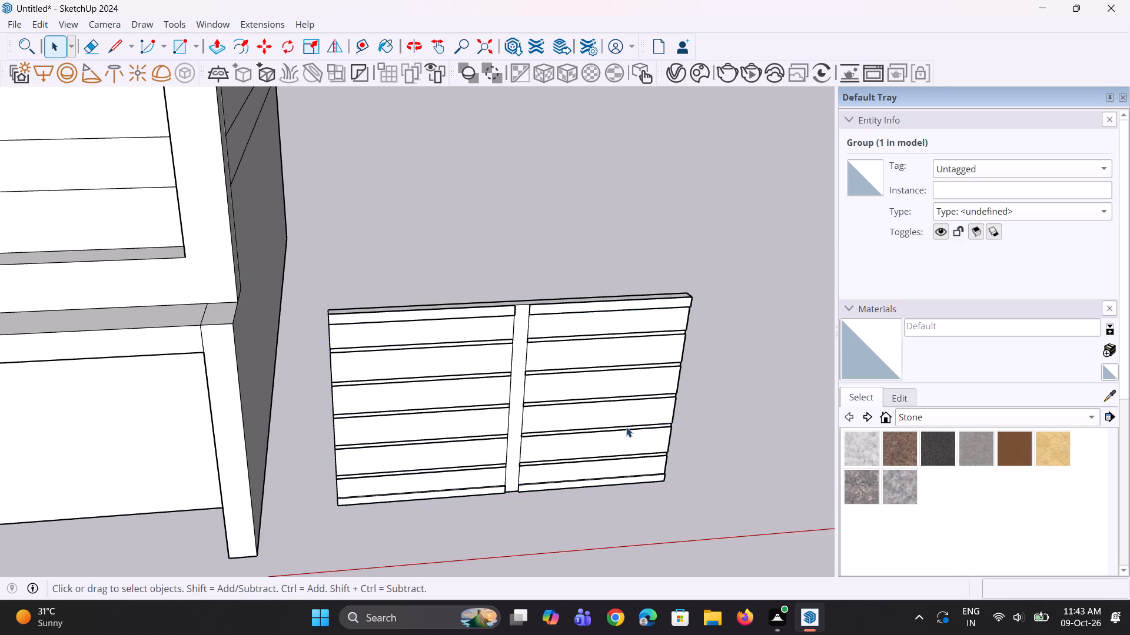
# Explode the two-section panel group into loose geometry and clear the selection.
pyautogui.moveTo(589, 432); pyautogui.dragTo(506, 430, button='middle')
pyautogui.scroll(2, 465, 405)
pyautogui.scroll(-4, 453, 403)
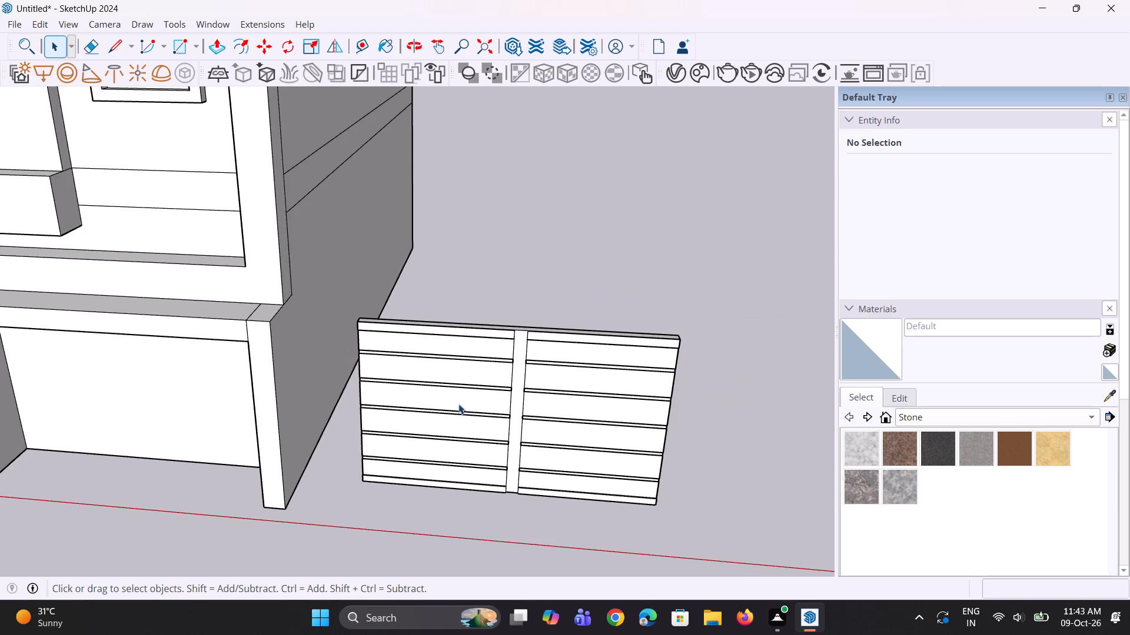
pyautogui.moveTo(464, 404); pyautogui.dragTo(513, 357, button='middle')
pyautogui.scroll(2, 509, 347)
pyautogui.moveTo(521, 351); pyautogui.dragTo(556, 389, button='middle')
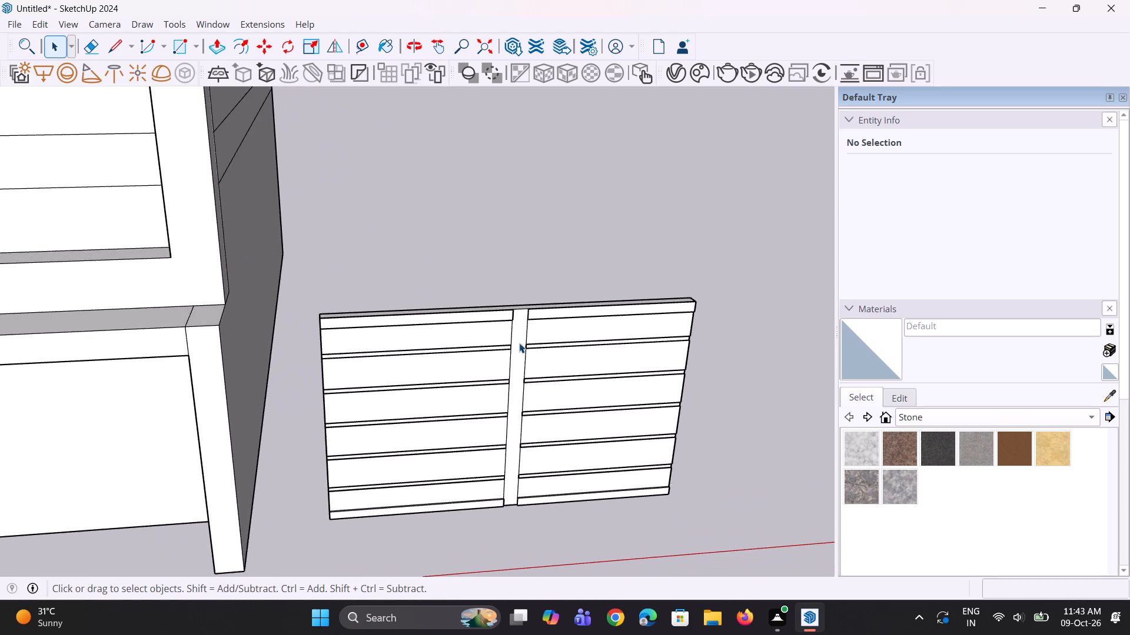
pyautogui.scroll(3, 519, 343)
pyautogui.rightClick(498, 361)
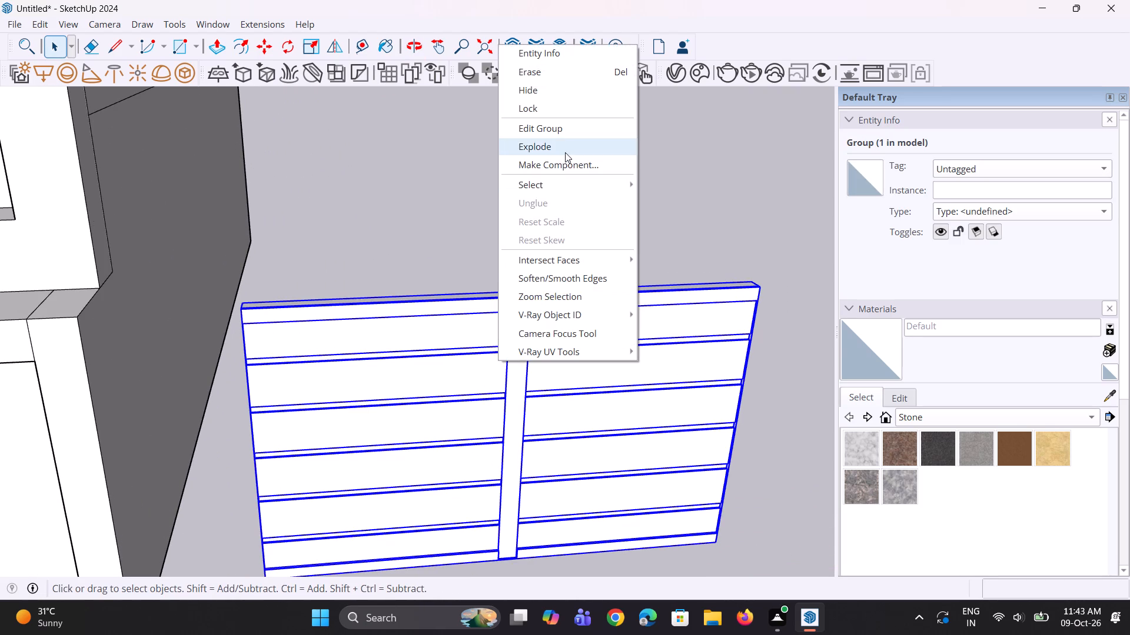
pyautogui.click(565, 152)
pyautogui.click(563, 263)
pyautogui.press('space')
# Pull the vertical strip between the two panel sections outward 3/4", level with the top edge strips.
pyautogui.scroll(2, 515, 376)
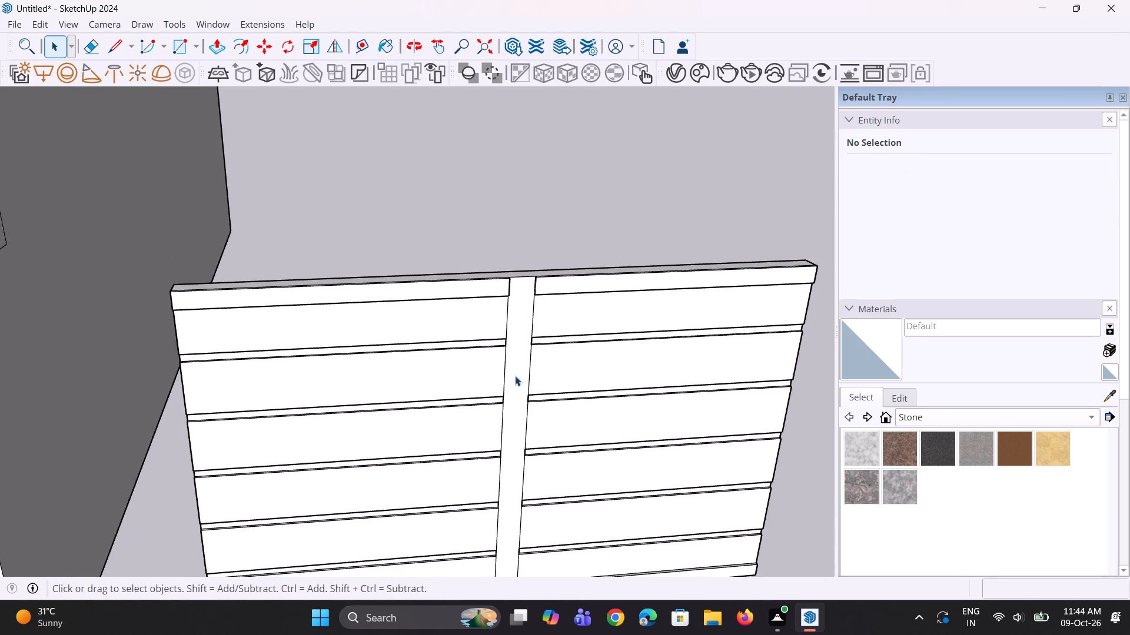
pyautogui.moveTo(533, 381); pyautogui.dragTo(561, 406, button='middle')
pyautogui.scroll(2, 544, 325)
pyautogui.moveTo(543, 325); pyautogui.dragTo(547, 444, button='middle')
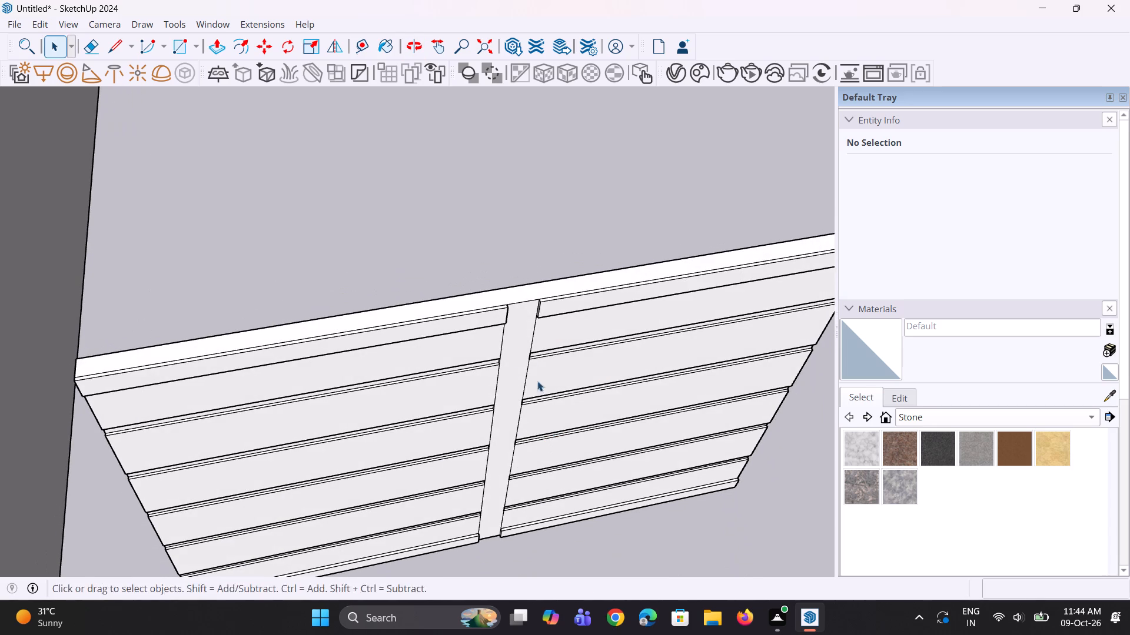
pyautogui.press('p')
pyautogui.click(515, 339)
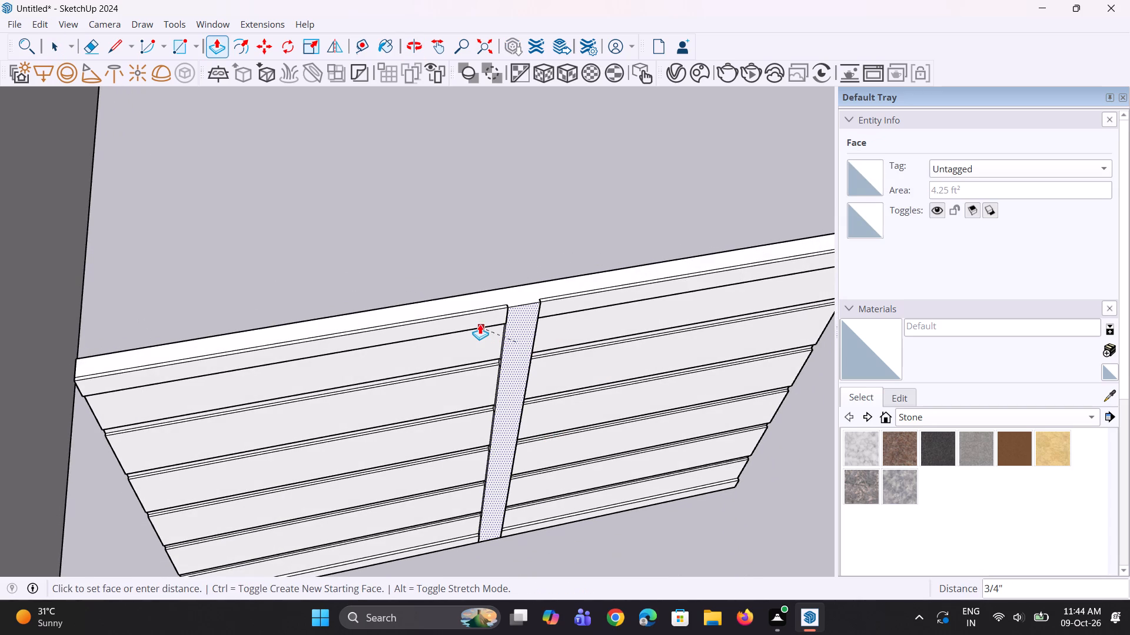
pyautogui.click(477, 325)
# Erase the two short edges crossing the central strip's side face at the topmost recessed strip of the section nearer the building.
pyautogui.moveTo(469, 363); pyautogui.dragTo(503, 301, button='middle')
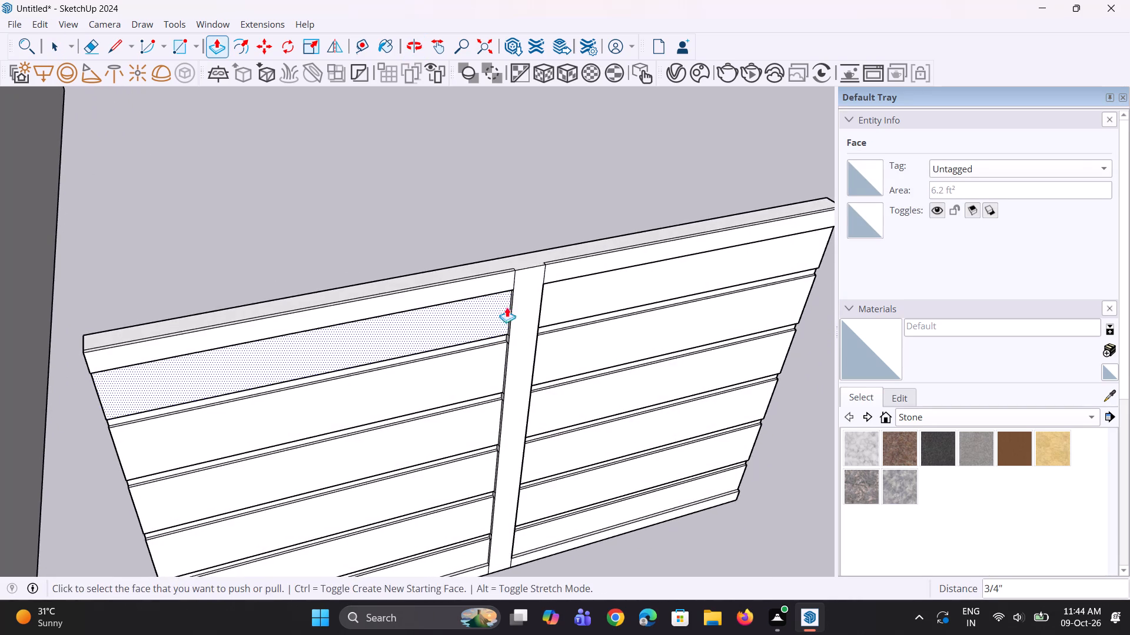
pyautogui.moveTo(508, 310); pyautogui.dragTo(533, 316, button='middle')
pyautogui.scroll(3, 446, 362)
pyautogui.moveTo(450, 363); pyautogui.dragTo(517, 338, button='middle')
pyautogui.scroll(3, 540, 293)
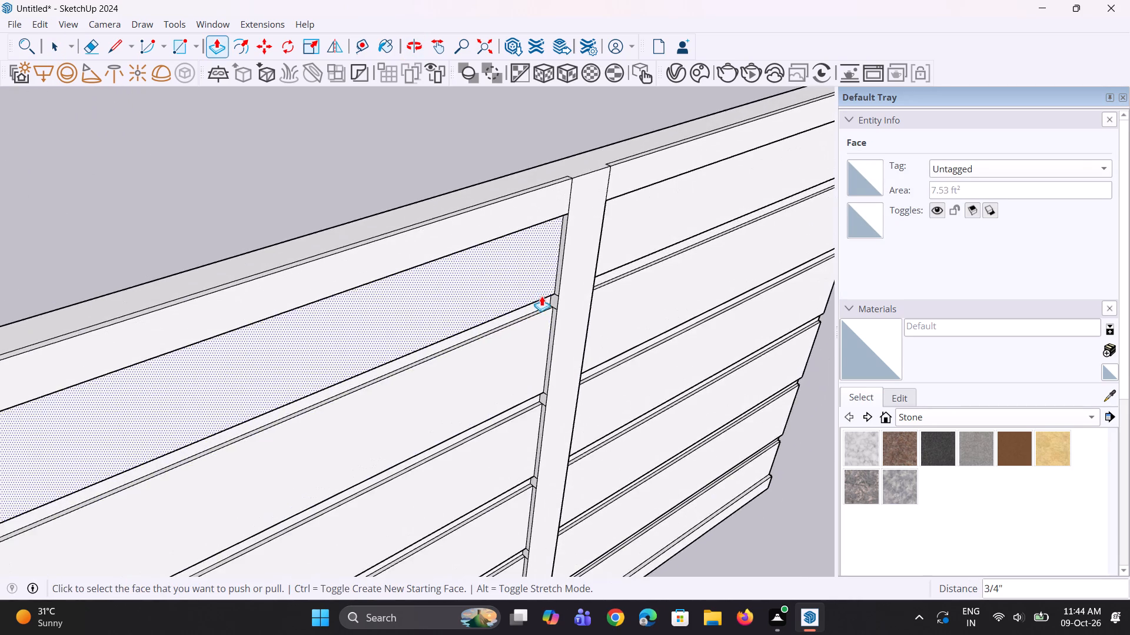
pyautogui.scroll(2, 541, 296)
pyautogui.moveTo(543, 300); pyautogui.dragTo(621, 316, button='middle')
pyautogui.scroll(1, 617, 320)
pyautogui.scroll(7, 539, 281)
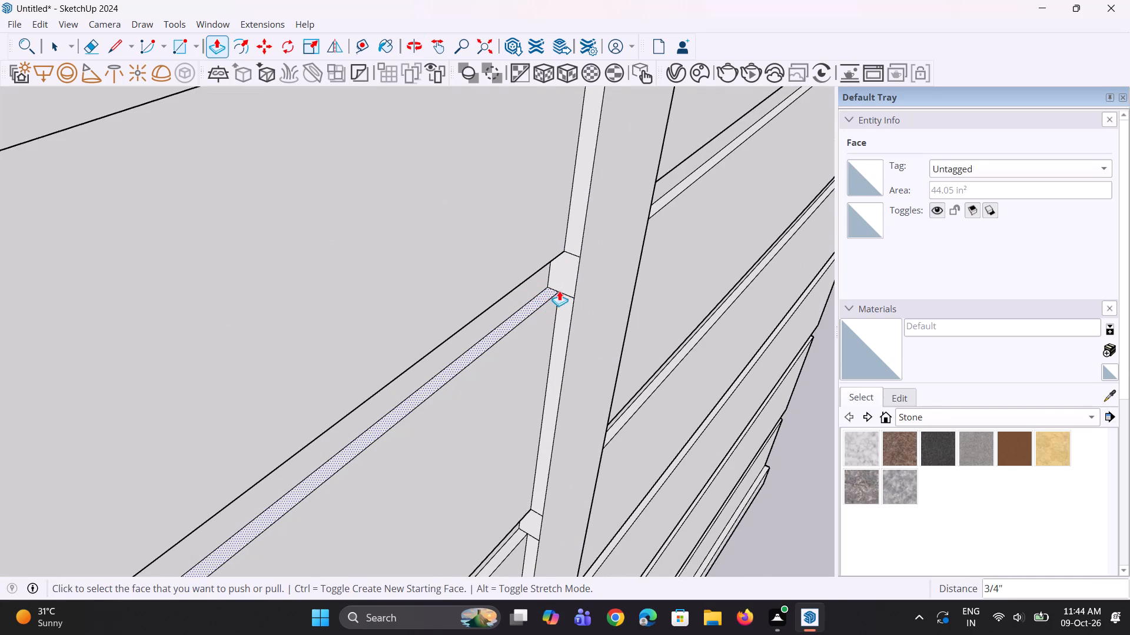
pyautogui.press('e')
pyautogui.scroll(2, 571, 268)
pyautogui.click(576, 255)
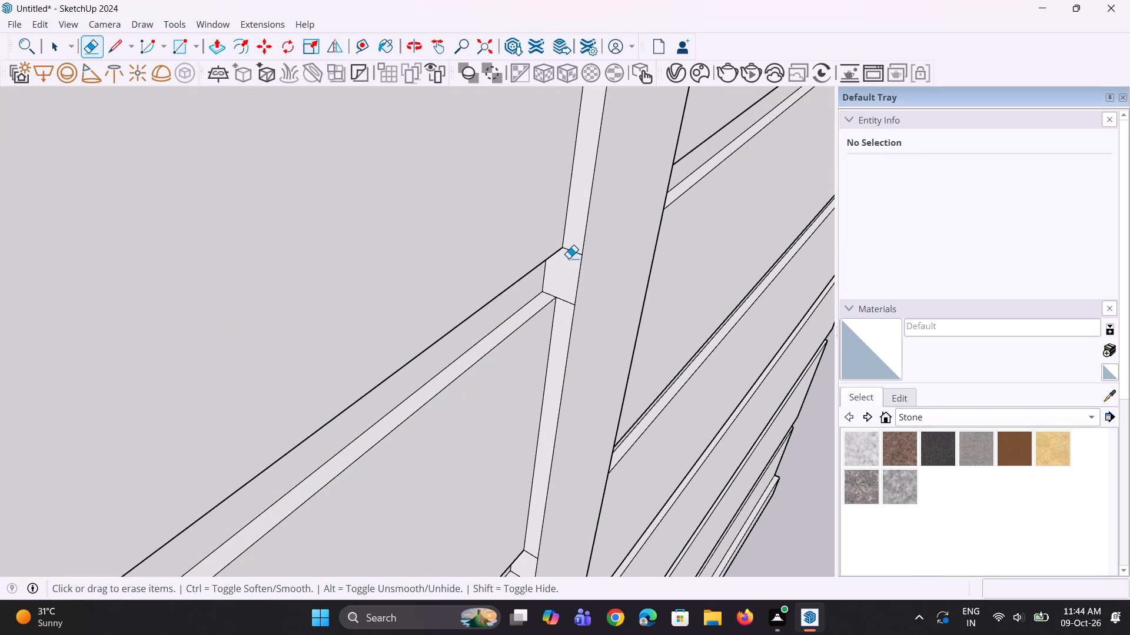
pyautogui.click(577, 251)
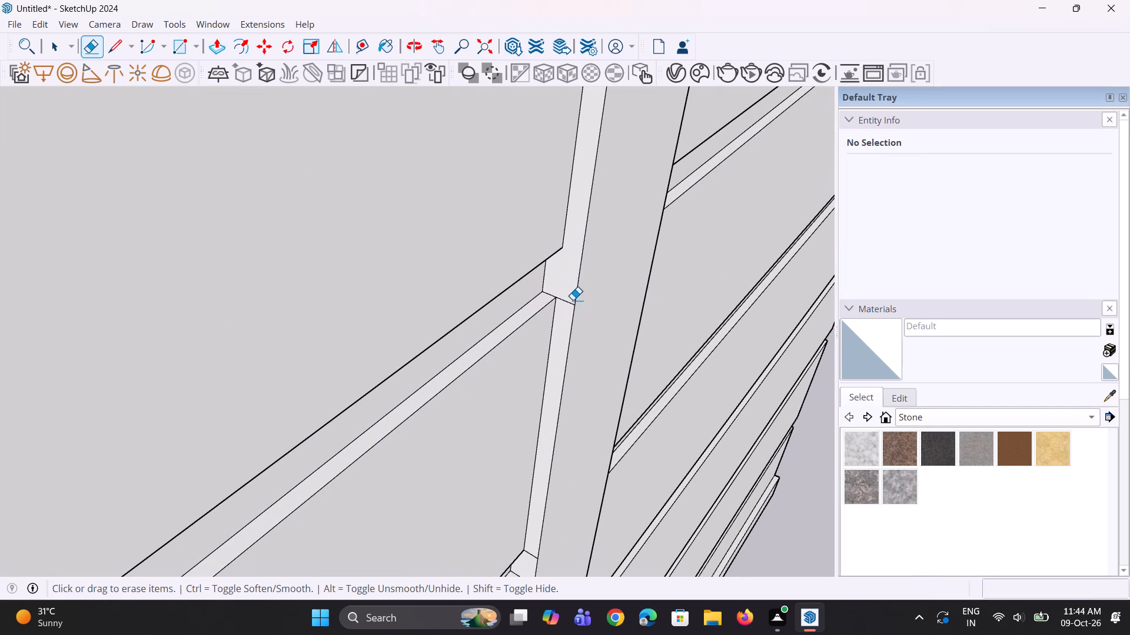
pyautogui.click(570, 302)
# Erase the two short edges on the same side face at the second recessed strip, undoing any erase that removes the face.
pyautogui.moveTo(560, 333); pyautogui.dragTo(495, 237, button='middle')
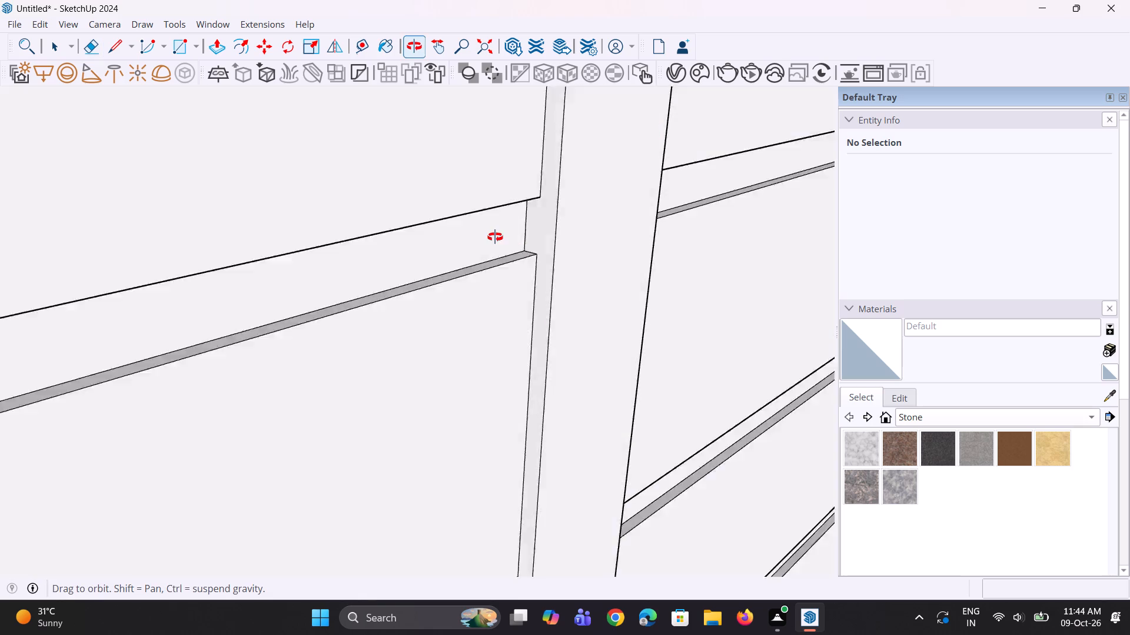
pyautogui.moveTo(495, 237); pyautogui.dragTo(488, 235, button='middle')
pyautogui.scroll(-9, 493, 236)
pyautogui.scroll(5, 500, 406)
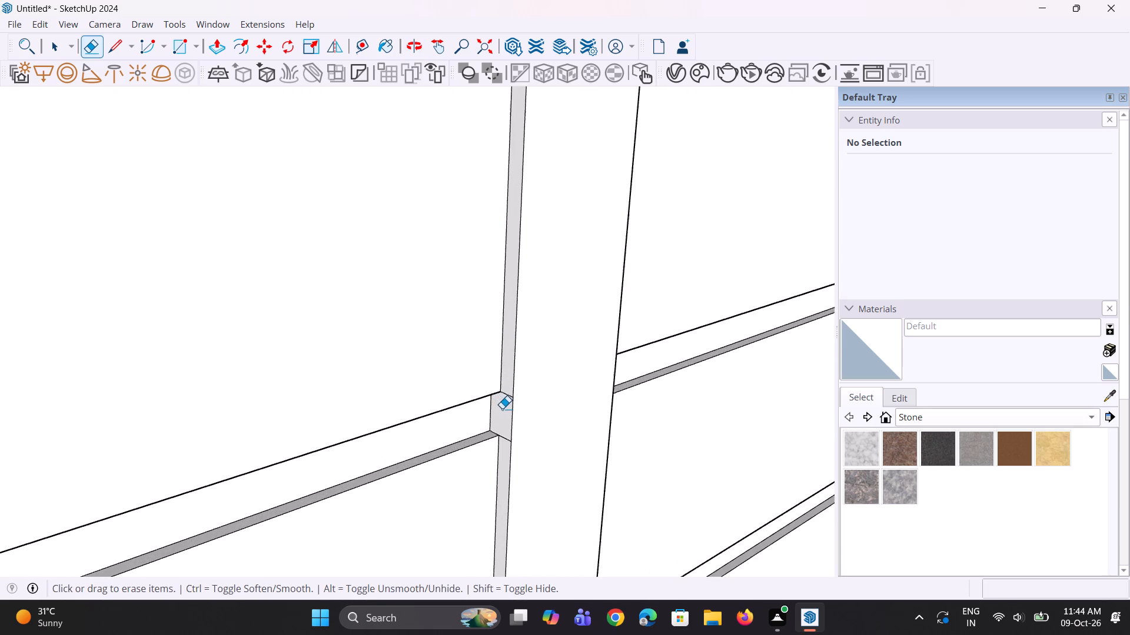
pyautogui.scroll(3, 502, 409)
pyautogui.moveTo(503, 438); pyautogui.dragTo(577, 441, button='middle')
pyautogui.scroll(2, 536, 360)
pyautogui.moveTo(518, 386); pyautogui.dragTo(503, 448)
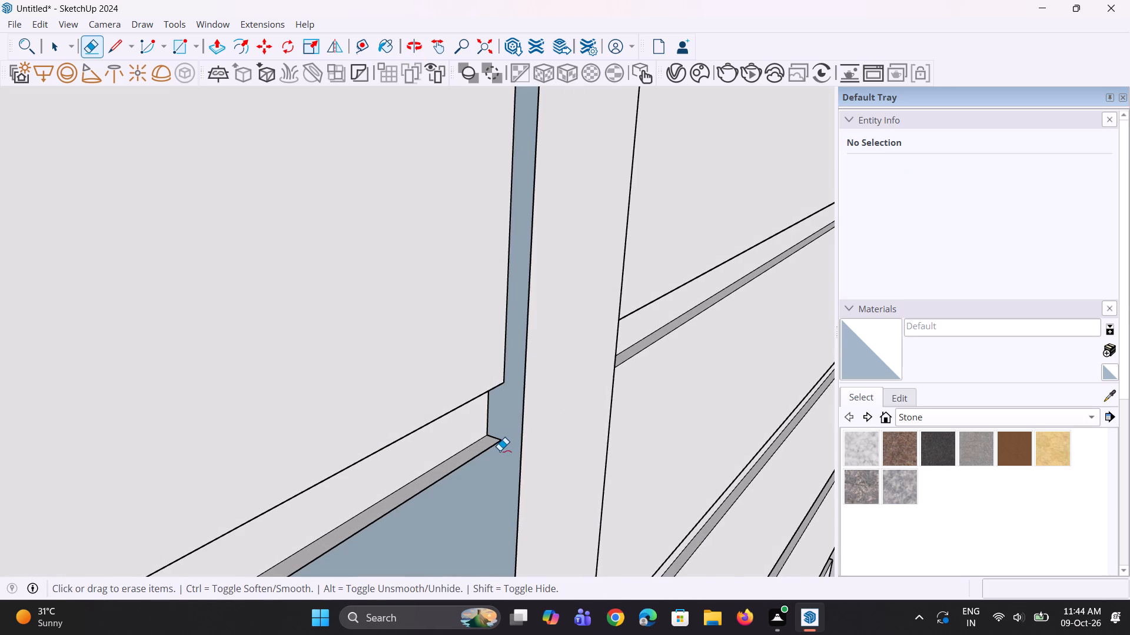
pyautogui.hotkey('ctrl', 'z')
pyautogui.keyDown('ctrl'); pyautogui.scroll(7, 516, 451); pyautogui.keyUp('ctrl')
pyautogui.click(517, 437)
pyautogui.moveTo(509, 423); pyautogui.dragTo(511, 428)
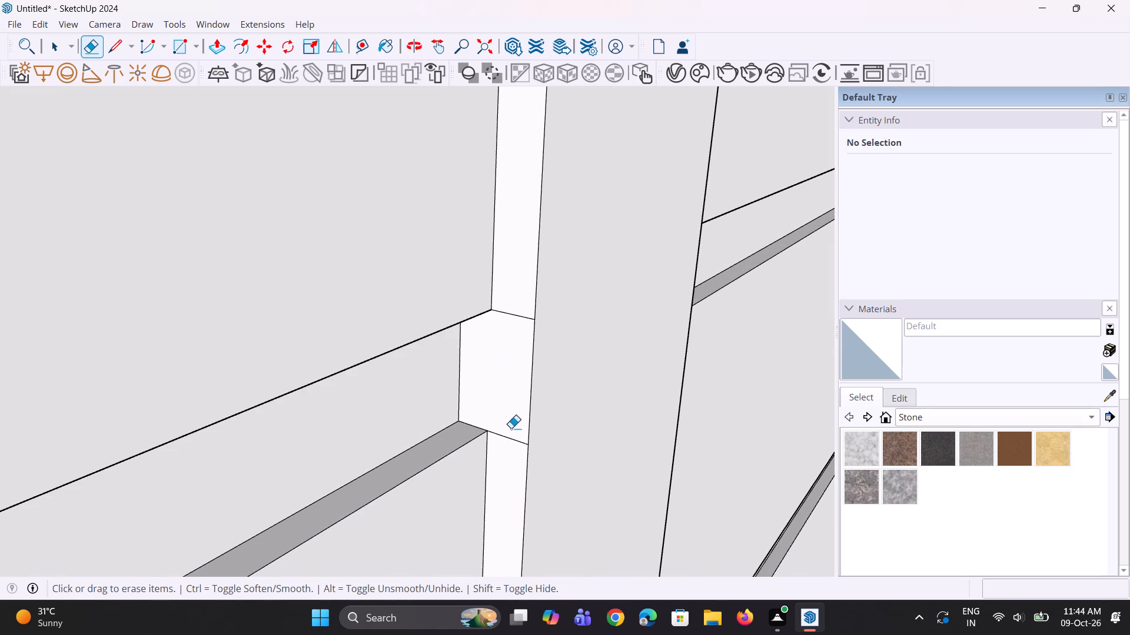
pyautogui.moveTo(511, 428); pyautogui.dragTo(511, 456)
pyautogui.moveTo(521, 305); pyautogui.dragTo(526, 321)
# Erase the two short edges on the central strip's side face at the third recessed strip.
pyautogui.scroll(-8, 532, 312)
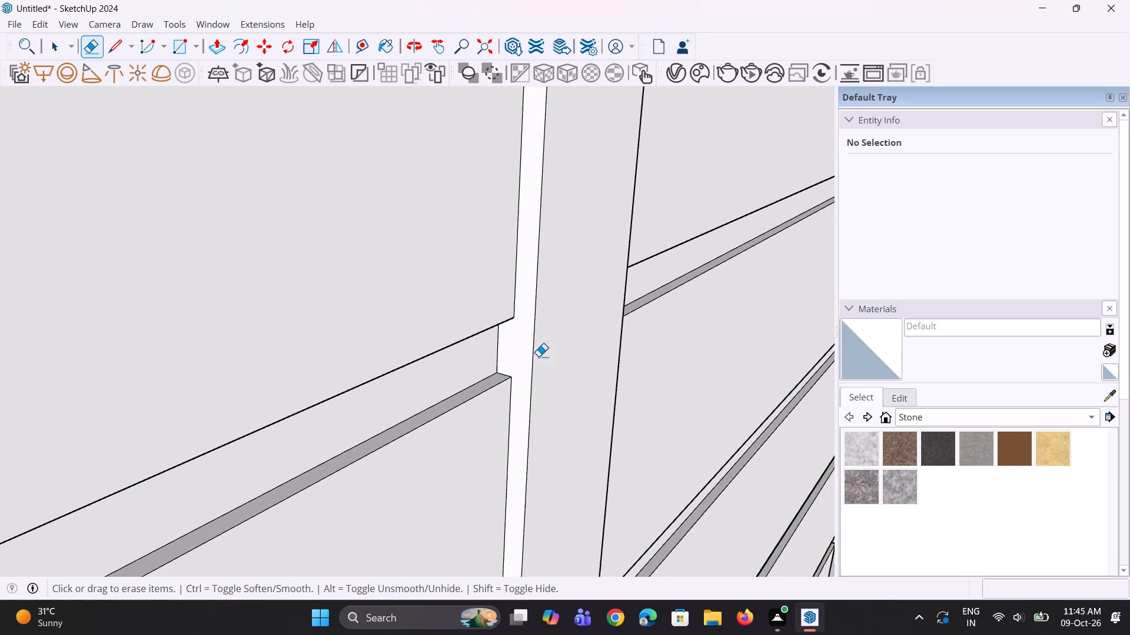
pyautogui.moveTo(539, 356); pyautogui.dragTo(531, 366, button='middle')
pyautogui.scroll(-15, 503, 309)
pyautogui.scroll(2, 501, 502)
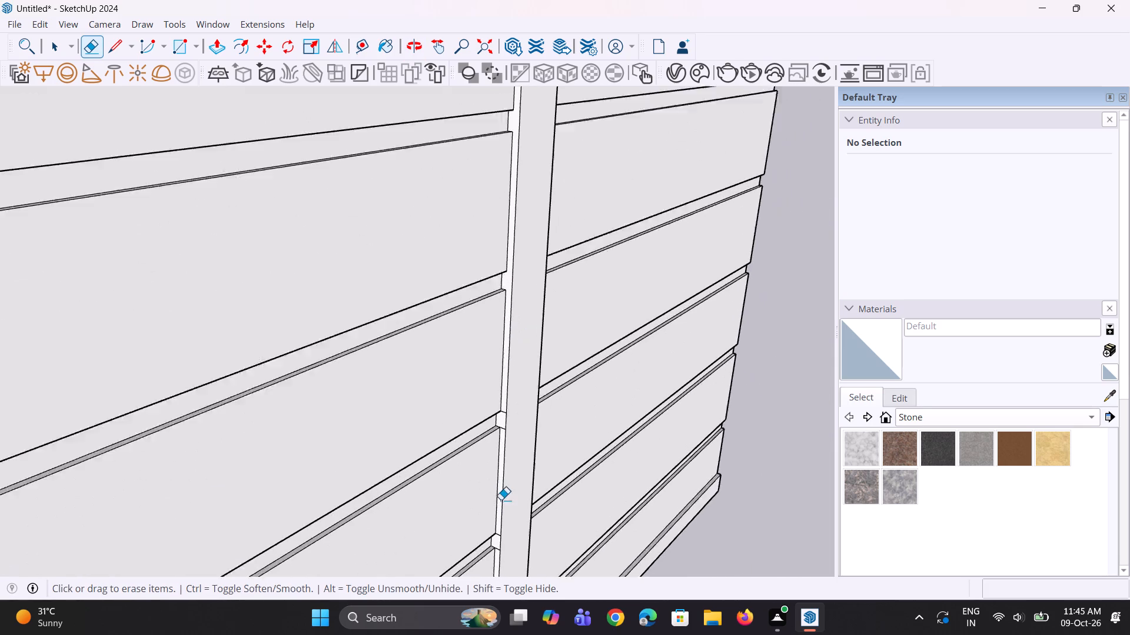
pyautogui.scroll(13, 501, 500)
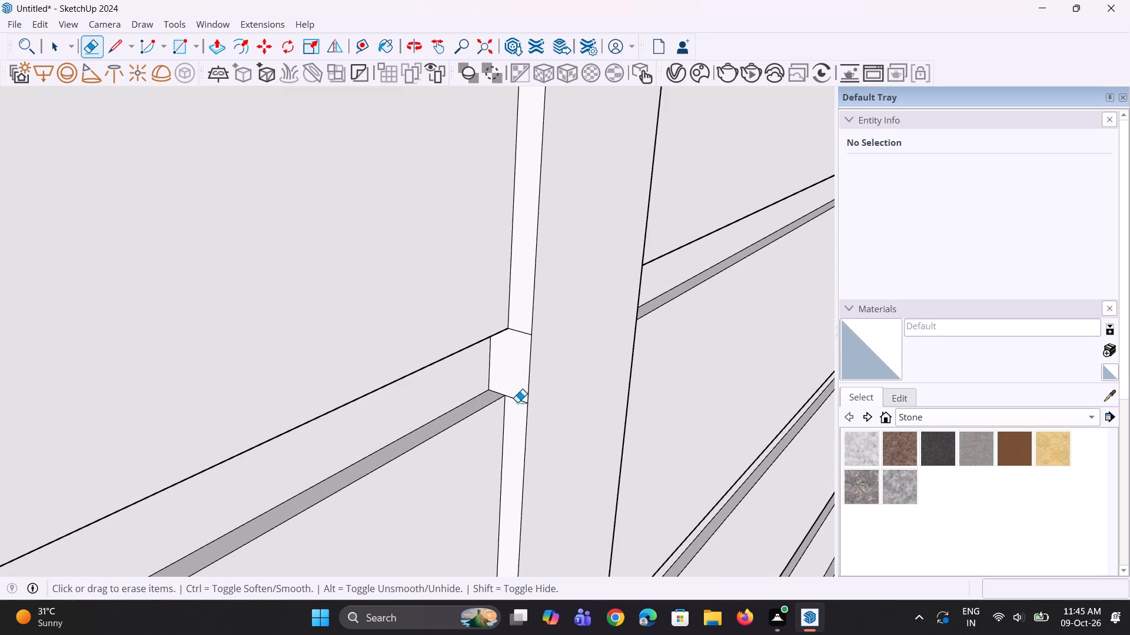
pyautogui.click(517, 402)
pyautogui.click(525, 332)
# Erase the two short edges on the central strip's side face at the fourth recessed strip.
pyautogui.scroll(-13, 501, 325)
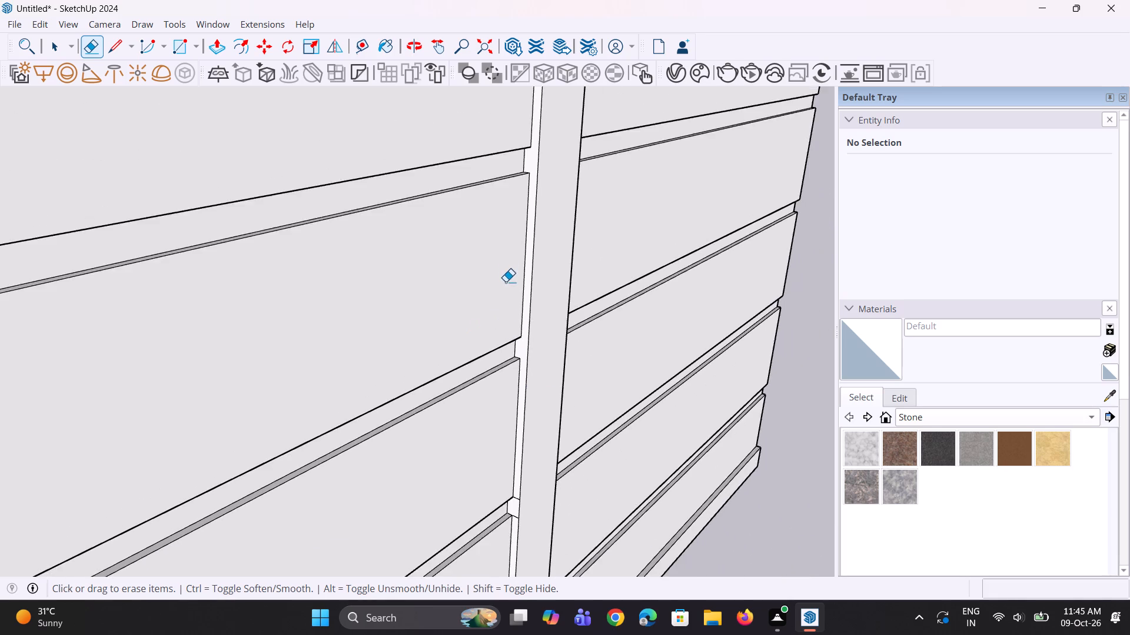
pyautogui.scroll(-10, 506, 282)
pyautogui.scroll(3, 503, 606)
pyautogui.scroll(6, 530, 414)
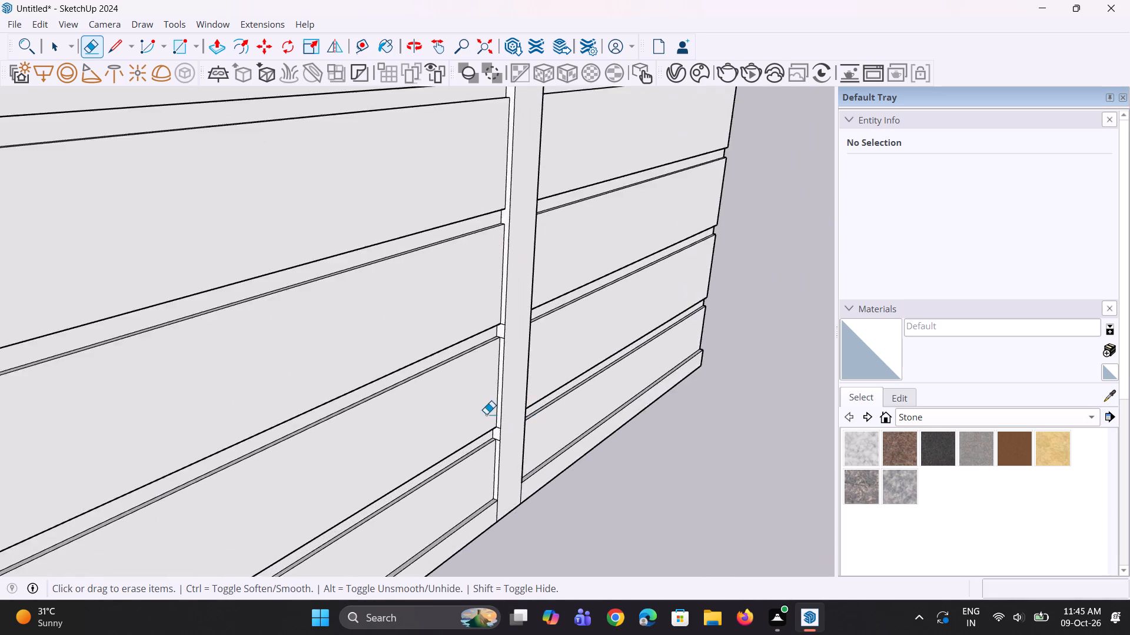
pyautogui.scroll(11, 486, 414)
pyautogui.click(524, 246)
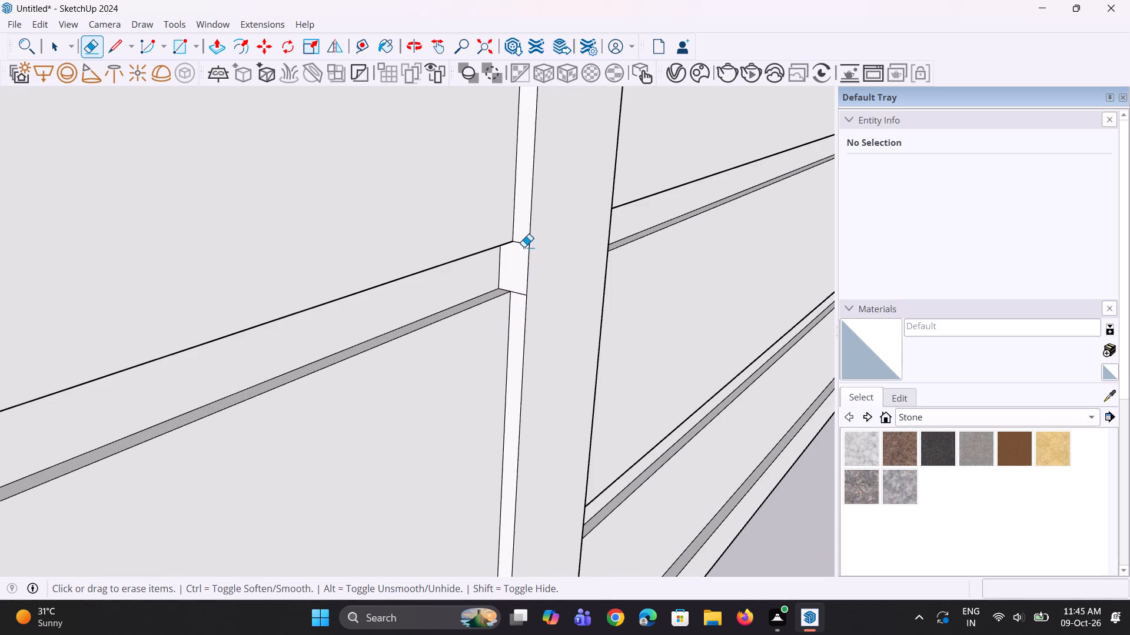
pyautogui.click(524, 246)
pyautogui.scroll(4, 517, 285)
pyautogui.moveTo(520, 299); pyautogui.dragTo(523, 308)
# Erase the two short edges on the central strip's side face at the lowest recessed strip.
pyautogui.scroll(-13, 522, 286)
pyautogui.scroll(7, 494, 514)
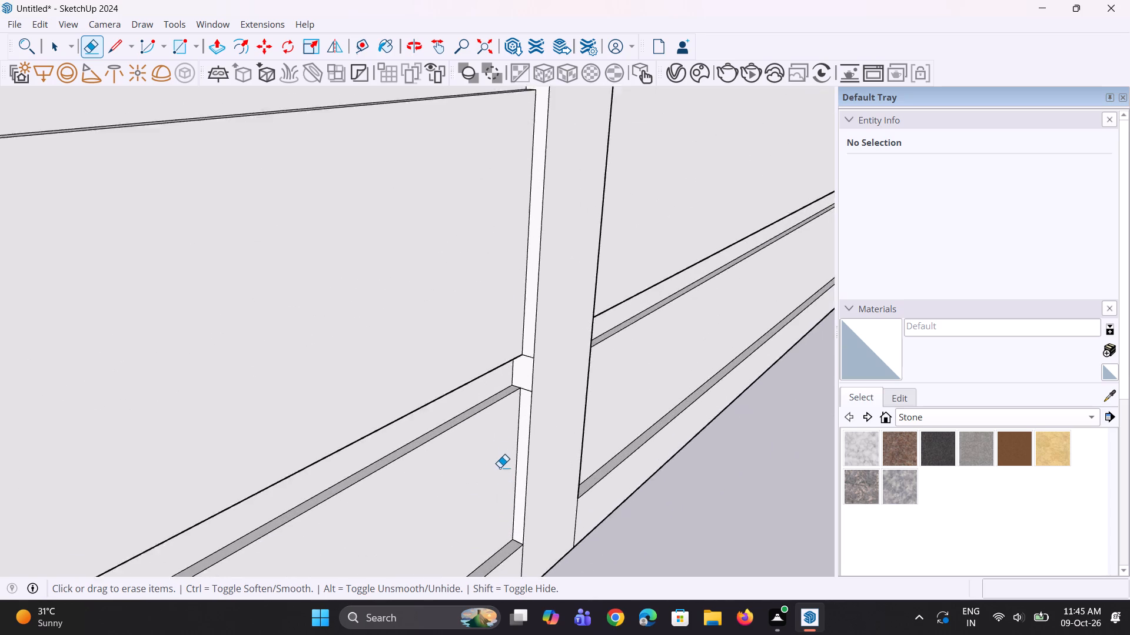
pyautogui.scroll(9, 500, 467)
pyautogui.moveTo(564, 245); pyautogui.dragTo(567, 281)
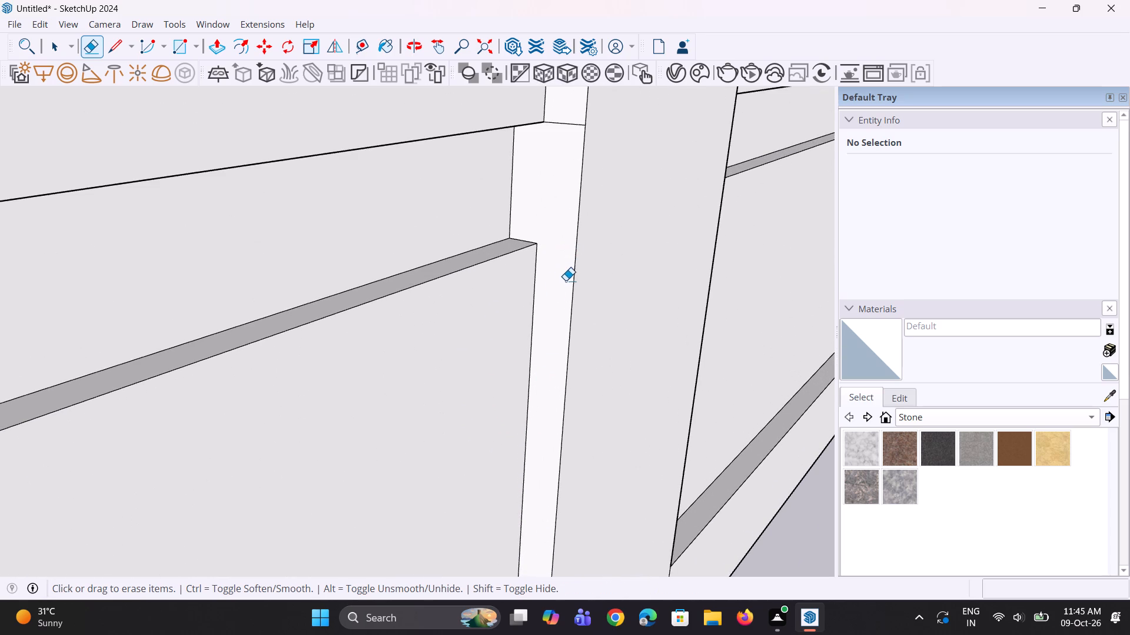
pyautogui.scroll(-2, 563, 325)
pyautogui.moveTo(568, 156); pyautogui.dragTo(570, 180)
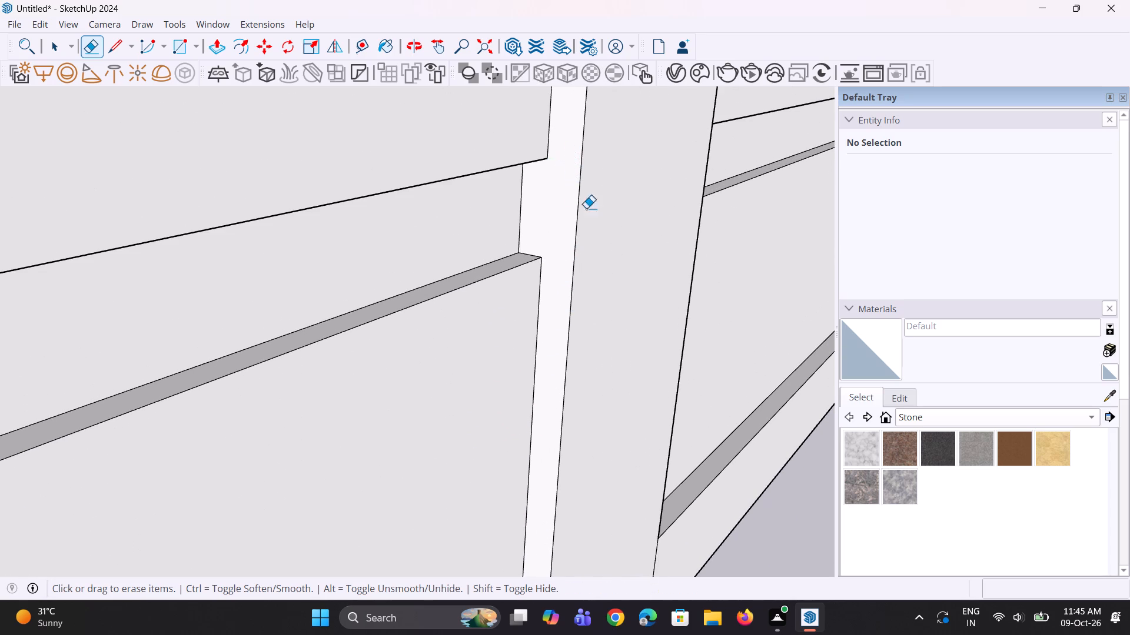
# Erase the two short edges on the central strip's opposite side face at an upper recessed strip of the section farther from the building.
pyautogui.scroll(-20, 610, 272)
pyautogui.scroll(-10, 610, 272)
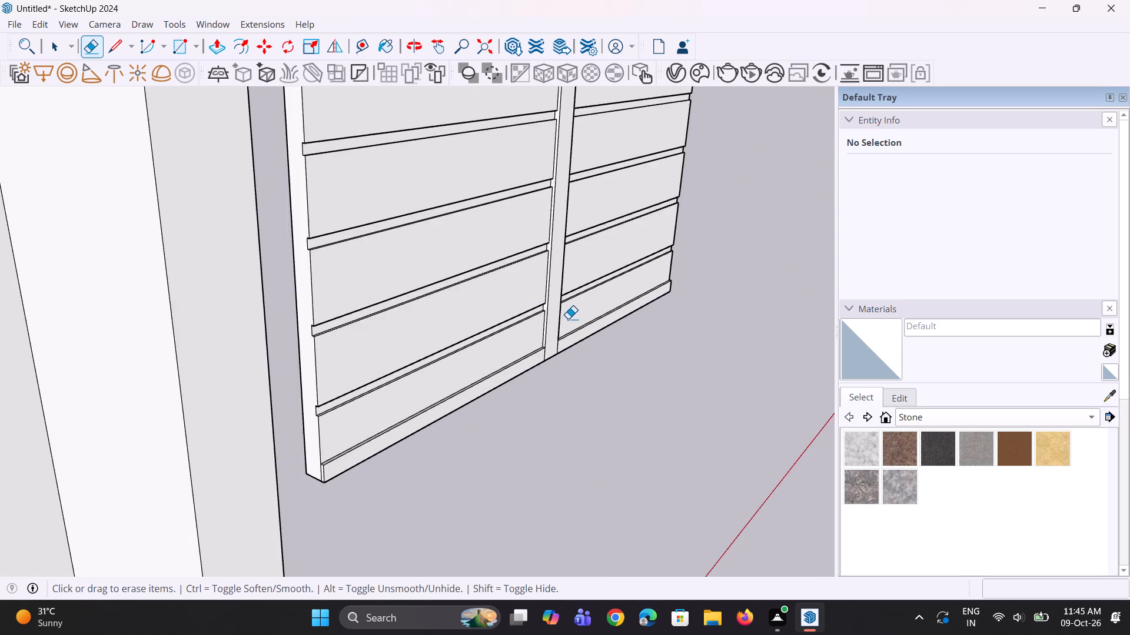
pyautogui.scroll(-2, 568, 319)
pyautogui.moveTo(593, 334); pyautogui.dragTo(324, 327, button='middle')
pyautogui.scroll(-1, 593, 335)
pyautogui.moveTo(559, 335); pyautogui.dragTo(195, 278, button='middle')
pyautogui.scroll(18, 524, 223)
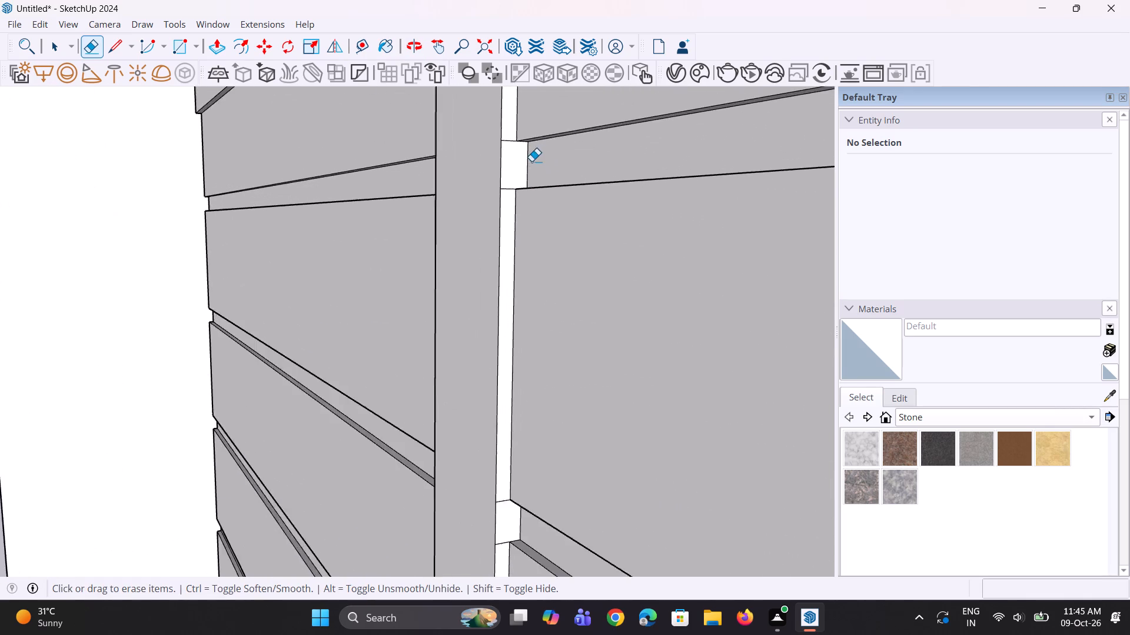
pyautogui.scroll(5, 531, 161)
pyautogui.moveTo(504, 130); pyautogui.dragTo(501, 219)
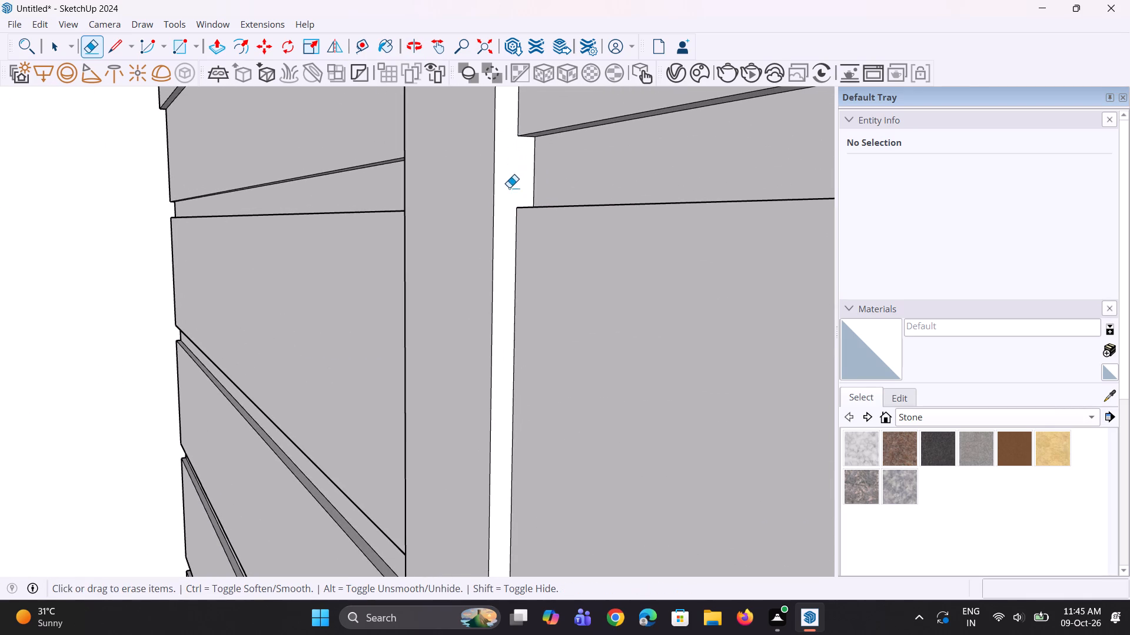
# Erase the two short edges on the central strip's side face at the second recessed strip of the section farther from the building.
pyautogui.scroll(-9, 509, 187)
pyautogui.scroll(12, 500, 567)
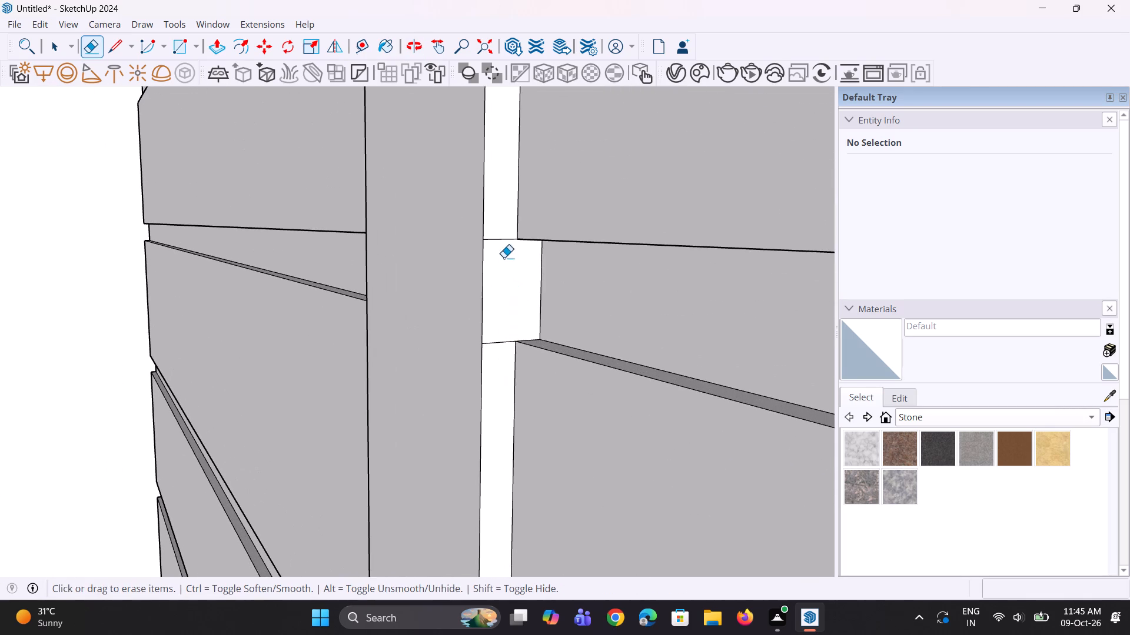
pyautogui.moveTo(498, 225); pyautogui.dragTo(510, 359)
pyautogui.press('Escape')
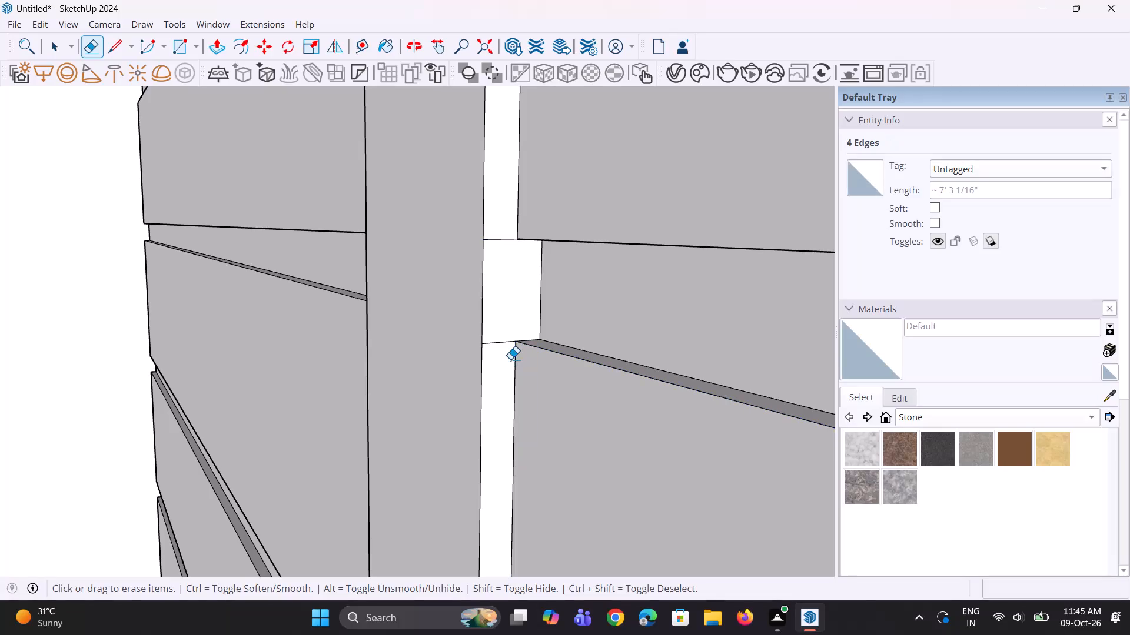
pyautogui.moveTo(510, 359); pyautogui.dragTo(509, 357)
pyautogui.moveTo(504, 339); pyautogui.dragTo(503, 364)
pyautogui.moveTo(498, 230); pyautogui.dragTo(503, 289)
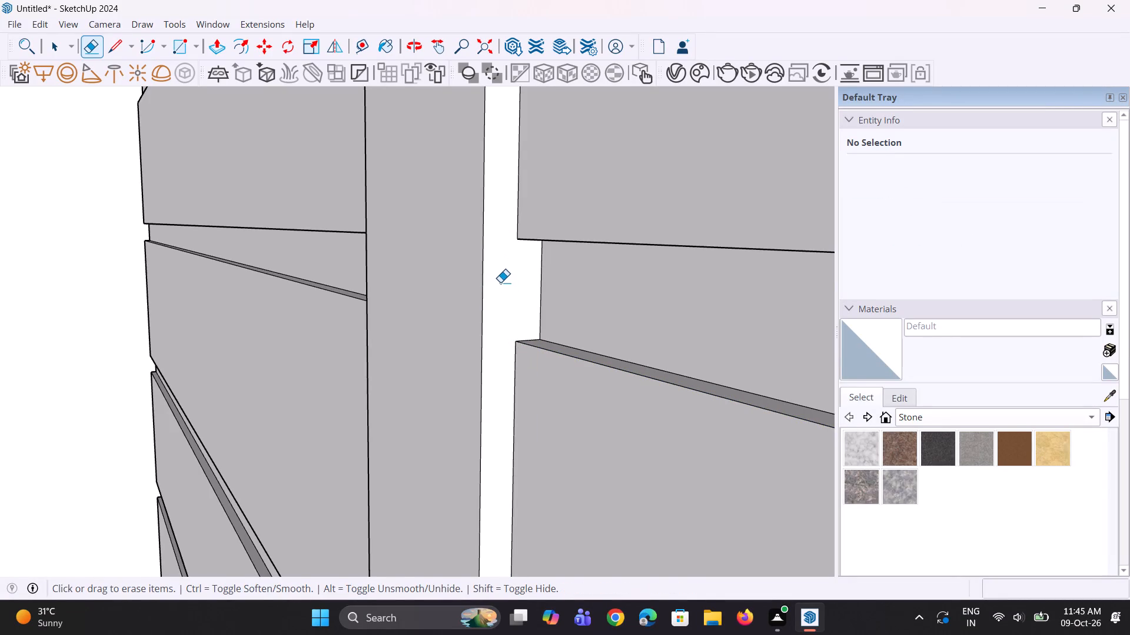
# Erase the two short edges on the same side face of the central strip at the third recessed strip.
pyautogui.scroll(-19, 490, 282)
pyautogui.scroll(7, 501, 470)
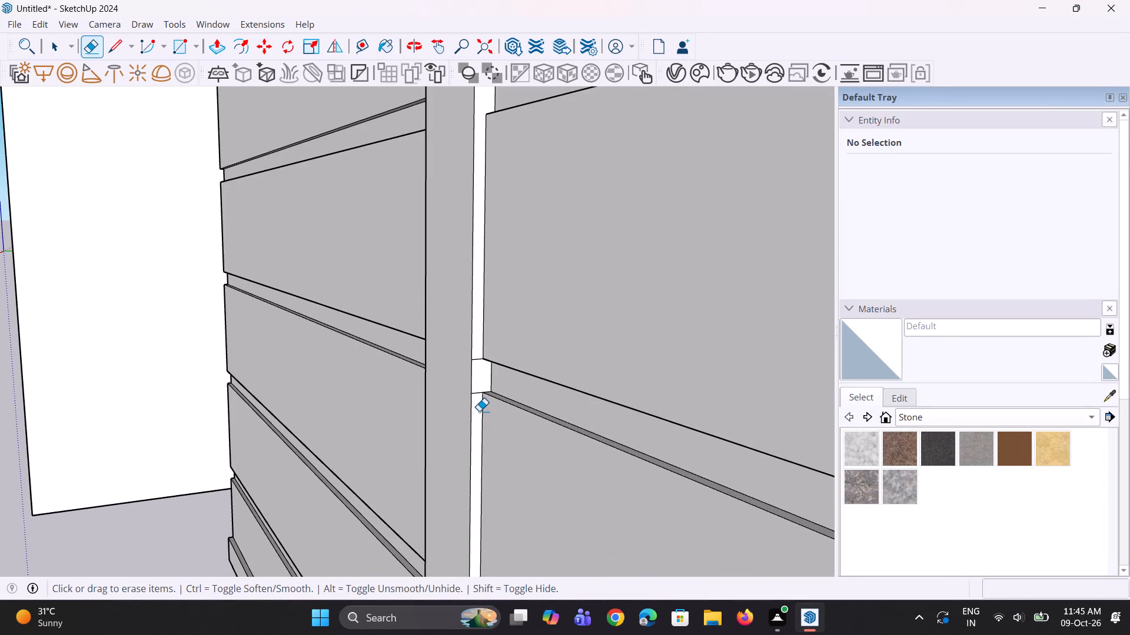
pyautogui.scroll(9, 473, 395)
pyautogui.click(476, 324)
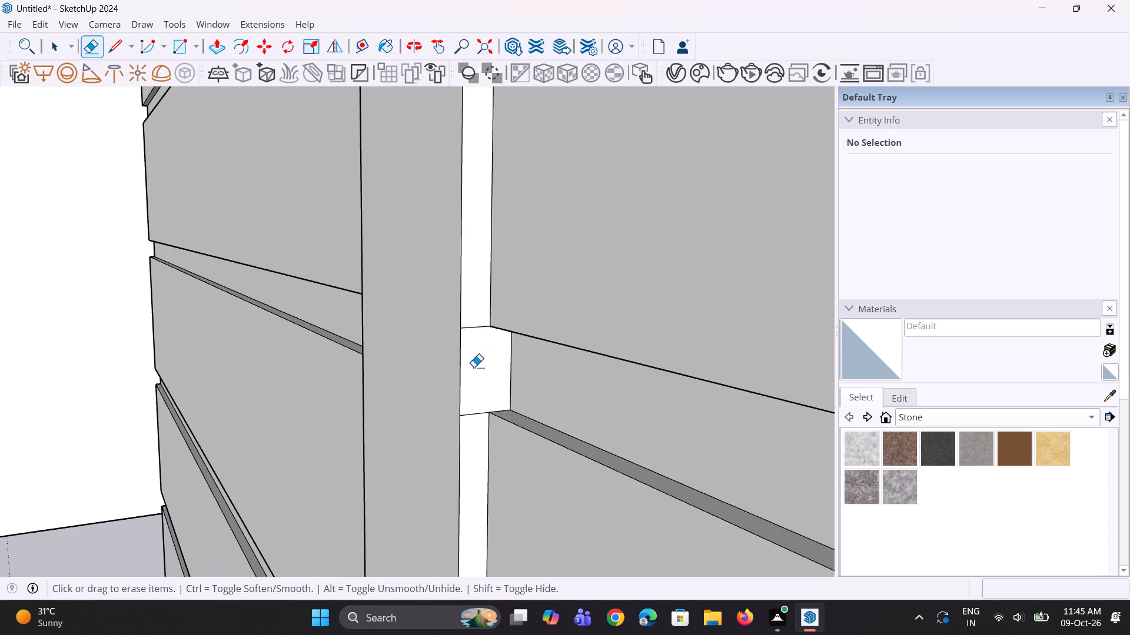
pyautogui.moveTo(471, 321); pyautogui.dragTo(483, 425)
pyautogui.scroll(-8, 458, 382)
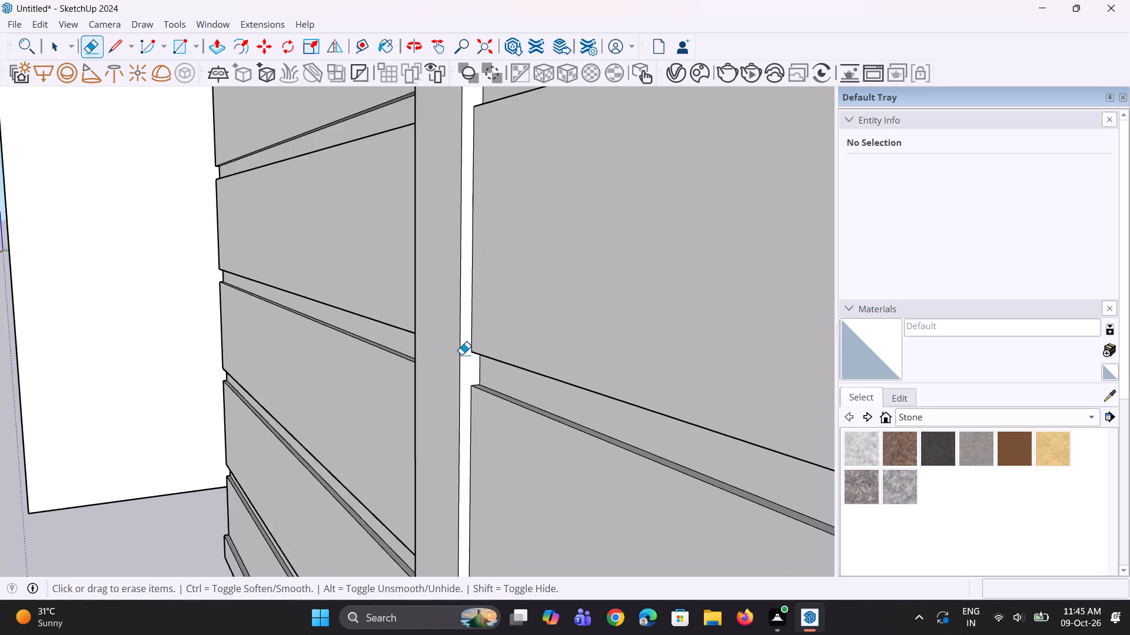
# Erase the two short edges on the same side face of the central strip at the lowest recessed strip.
pyautogui.scroll(-16, 461, 355)
pyautogui.scroll(6, 519, 553)
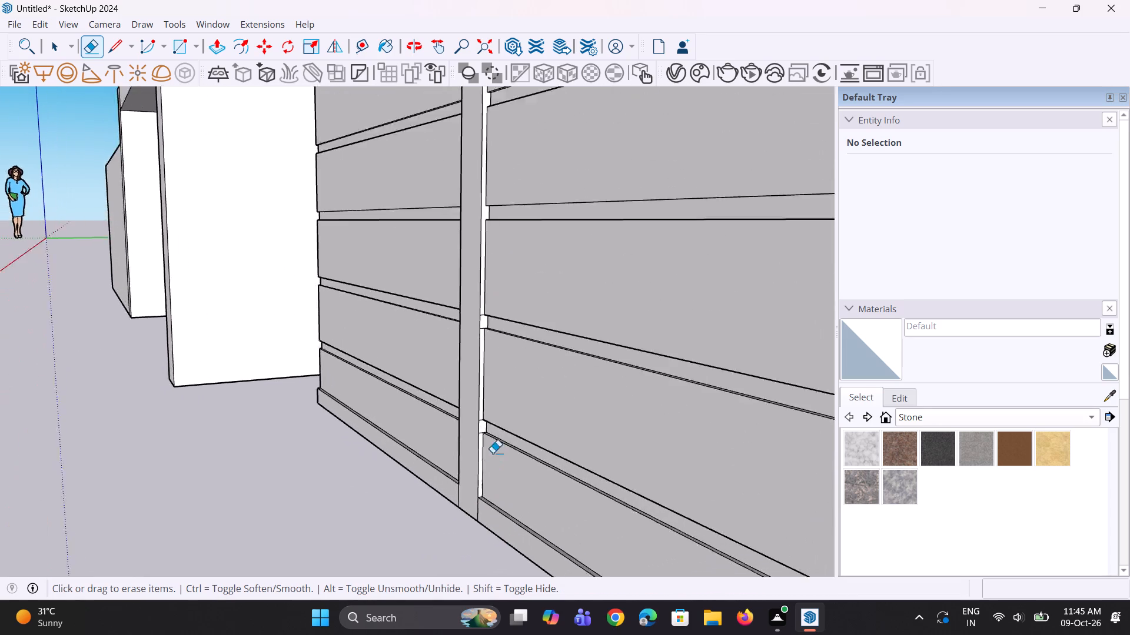
pyautogui.scroll(13, 493, 453)
pyautogui.moveTo(463, 388); pyautogui.dragTo(463, 440)
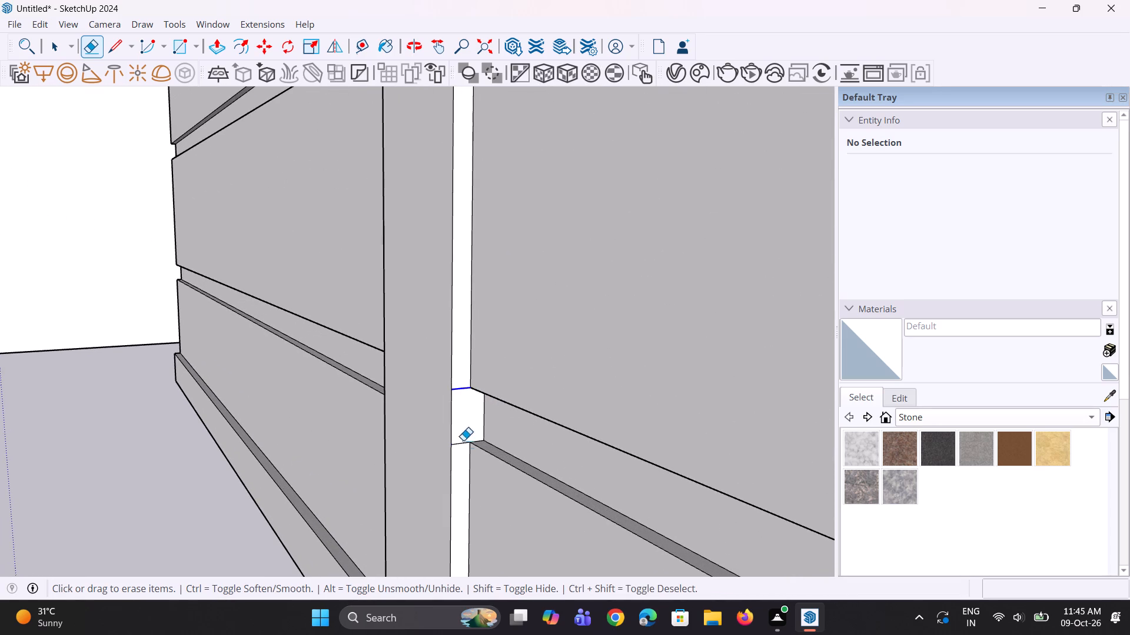
pyautogui.moveTo(463, 440); pyautogui.dragTo(463, 457)
# Erase the two short edges on the same side face of the central strip just above the lowest recessed strip.
pyautogui.scroll(-12, 480, 477)
pyautogui.scroll(3, 483, 312)
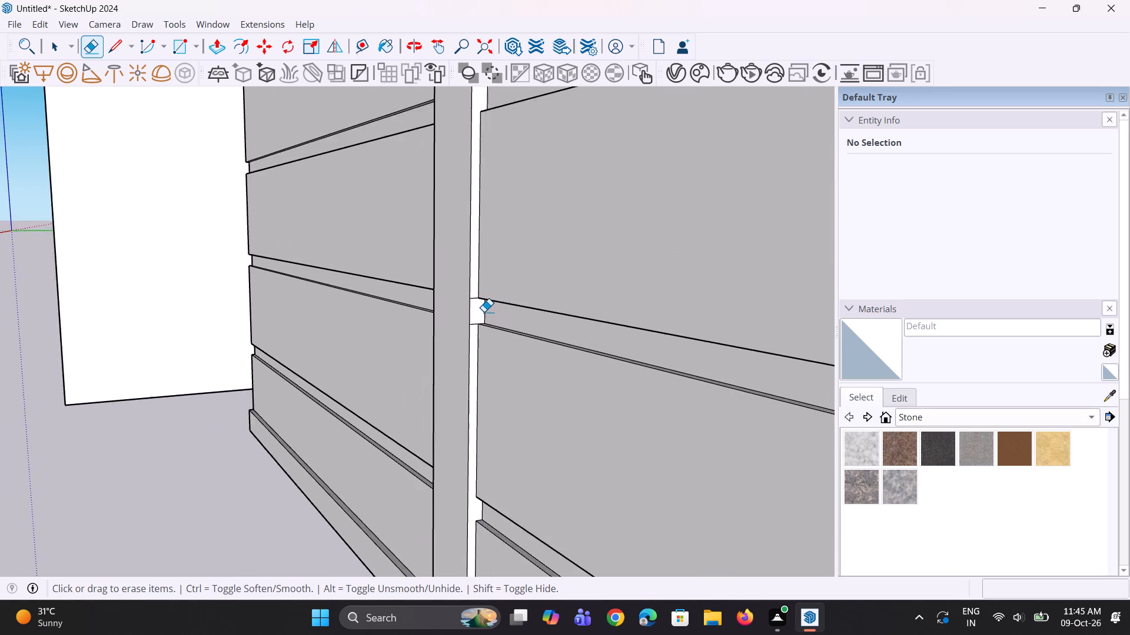
pyautogui.scroll(6, 484, 312)
pyautogui.moveTo(463, 286); pyautogui.dragTo(464, 339)
# Erase the two short vertical edges separating the central strip from the panel's bottom border.
pyautogui.scroll(-9, 514, 422)
pyautogui.moveTo(481, 333); pyautogui.dragTo(514, 338, button='middle')
pyautogui.press('space')
pyautogui.press('space')
pyautogui.scroll(-3, 470, 445)
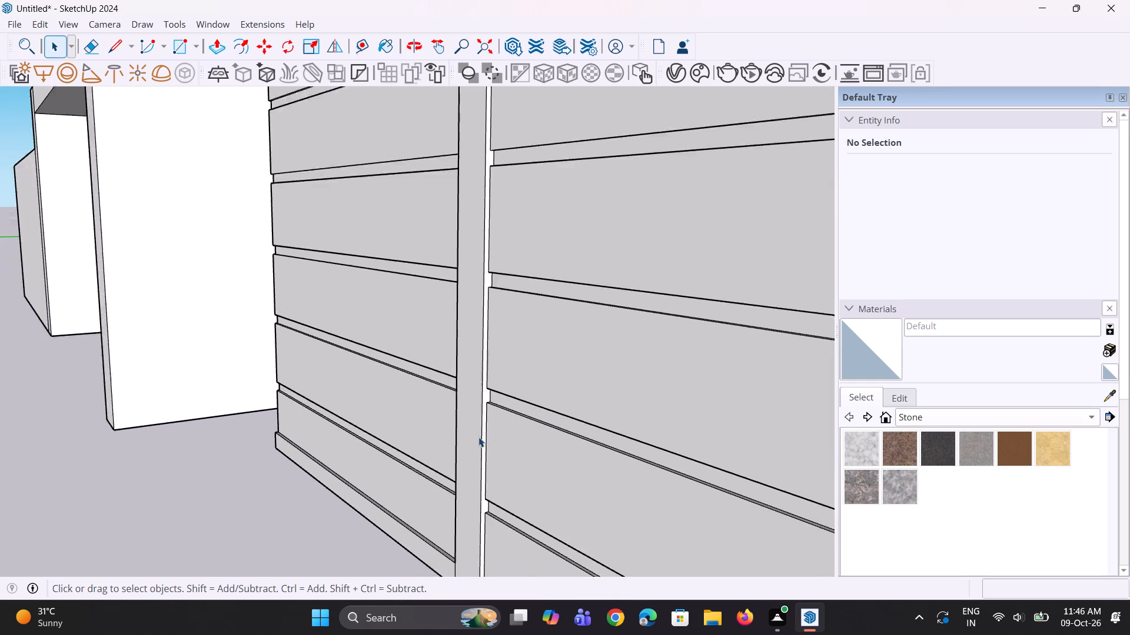
pyautogui.scroll(-2, 478, 437)
pyautogui.moveTo(397, 427); pyautogui.dragTo(476, 433, button='middle')
pyautogui.doubleClick(436, 567)
pyautogui.scroll(-5, 489, 426)
pyautogui.moveTo(473, 450); pyautogui.dragTo(542, 482, button='middle')
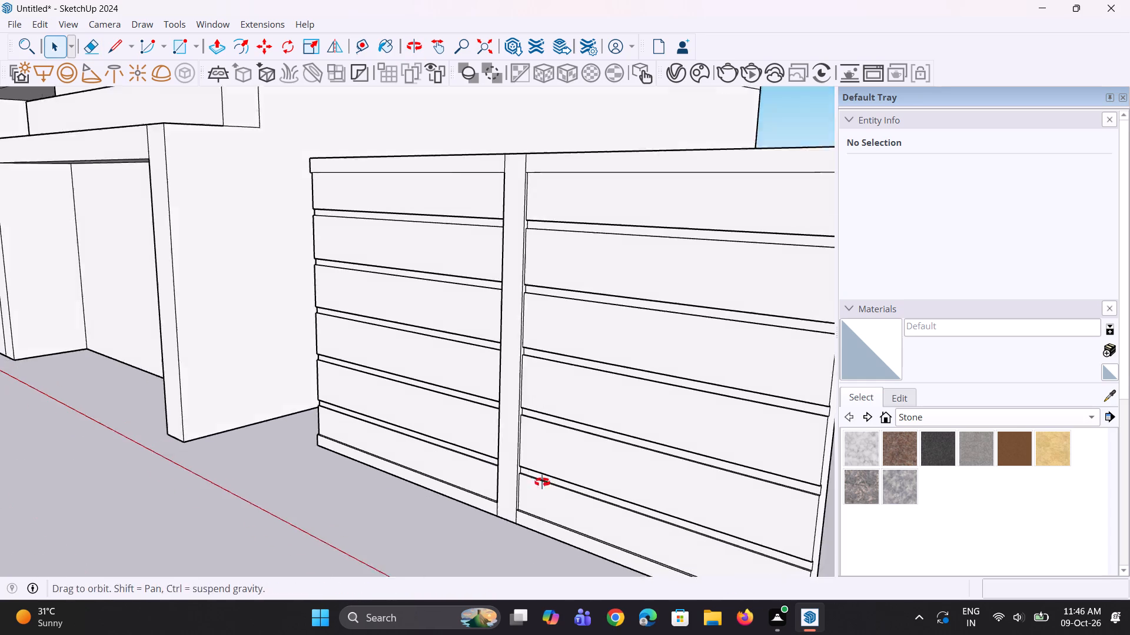
pyautogui.moveTo(542, 482); pyautogui.dragTo(547, 483, button='middle')
pyautogui.scroll(8, 539, 544)
pyautogui.press('r')
pyautogui.press('e')
pyautogui.scroll(1, 516, 516)
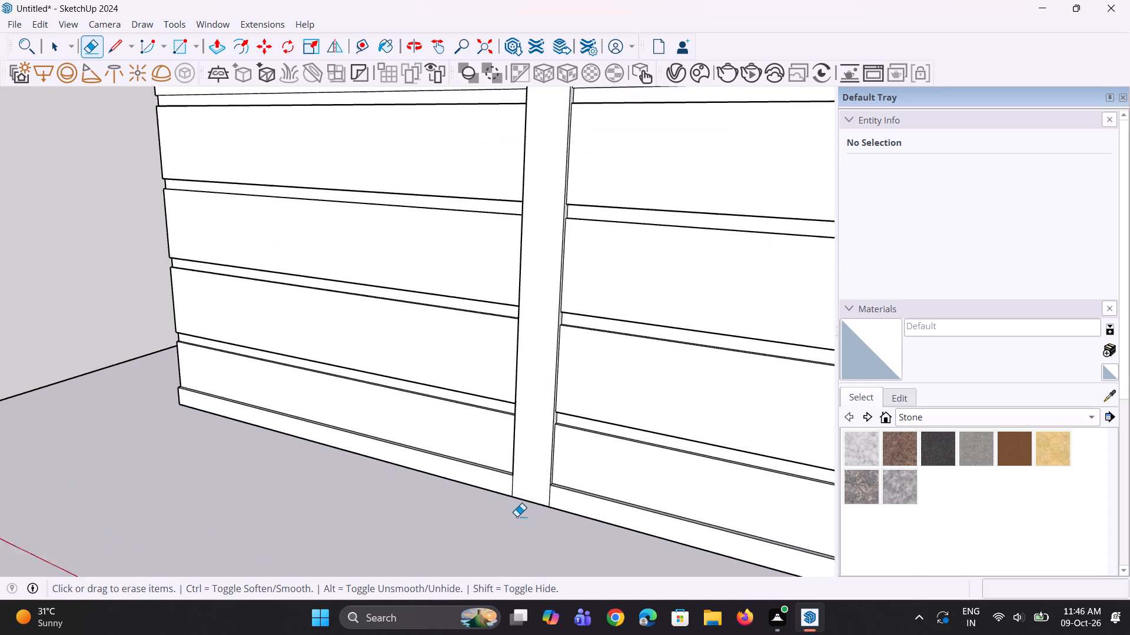
pyautogui.scroll(6, 517, 516)
pyautogui.click(509, 483)
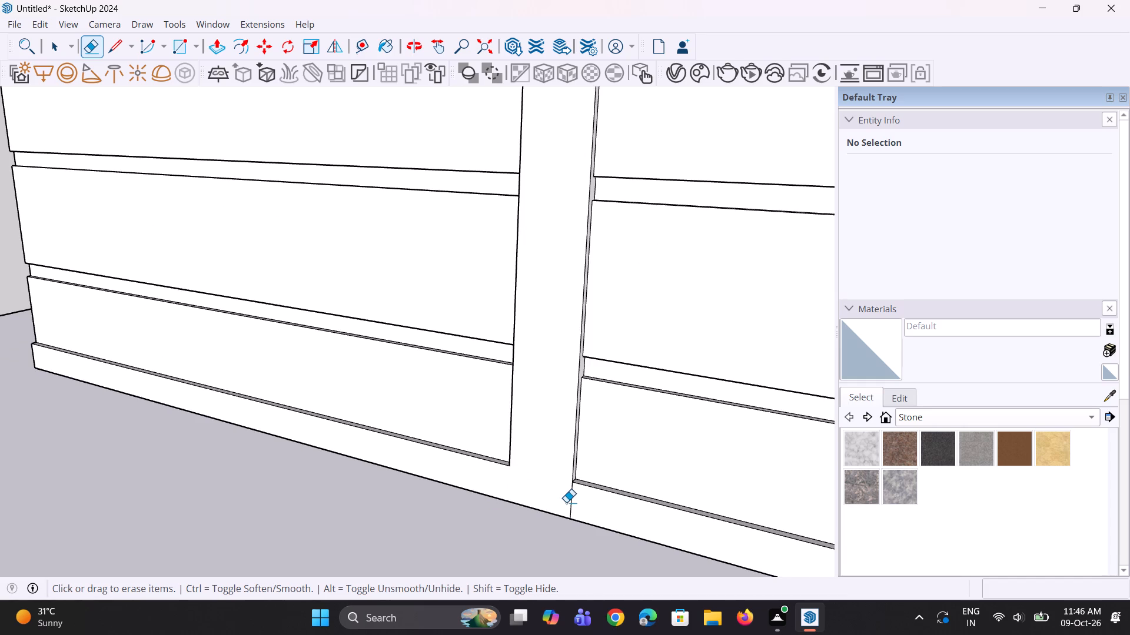
pyautogui.click(569, 503)
# Erase the two short vertical edges separating the central strip from the panel's top border.
pyautogui.scroll(-19, 521, 534)
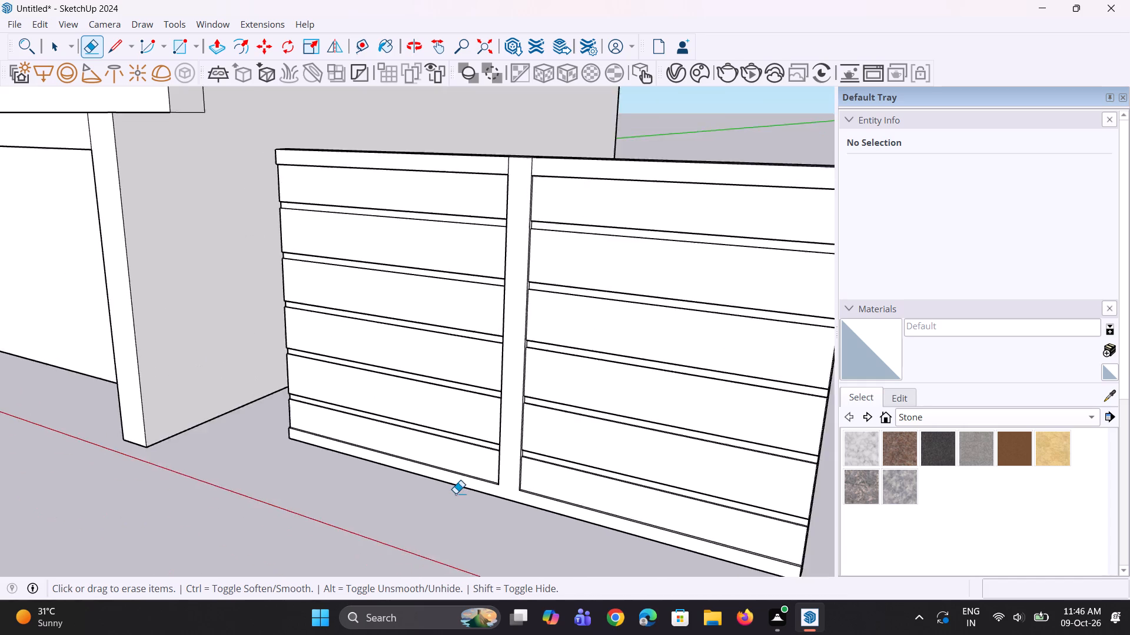
pyautogui.scroll(-3, 456, 493)
pyautogui.scroll(3, 548, 326)
pyautogui.scroll(8, 503, 289)
pyautogui.click(479, 279)
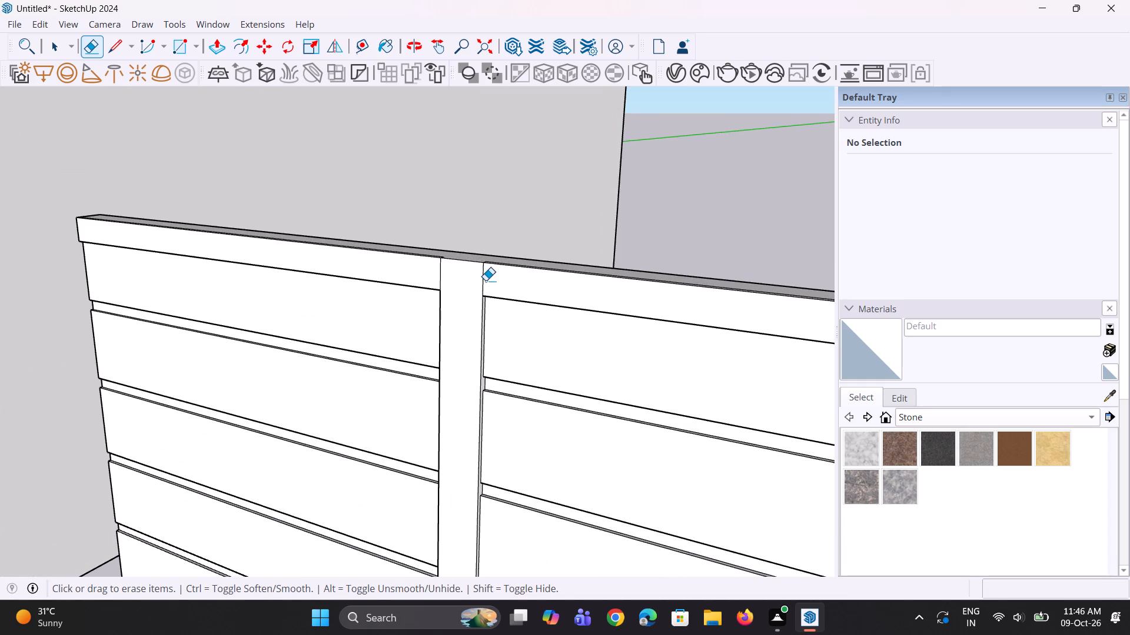
pyautogui.click(486, 280)
pyautogui.moveTo(441, 273); pyautogui.dragTo(488, 285)
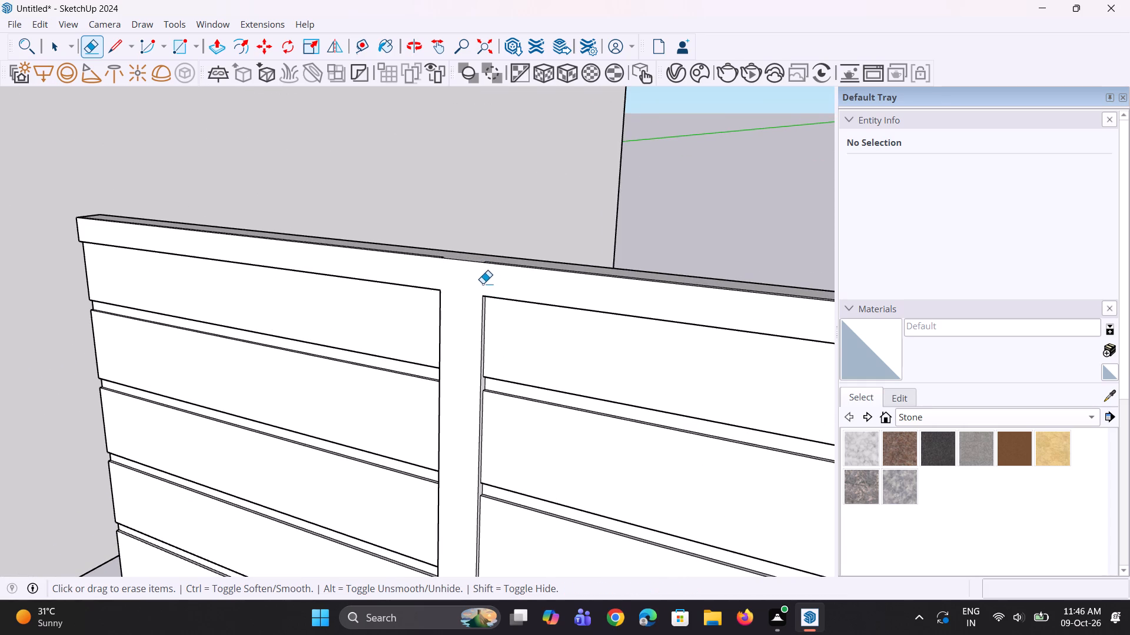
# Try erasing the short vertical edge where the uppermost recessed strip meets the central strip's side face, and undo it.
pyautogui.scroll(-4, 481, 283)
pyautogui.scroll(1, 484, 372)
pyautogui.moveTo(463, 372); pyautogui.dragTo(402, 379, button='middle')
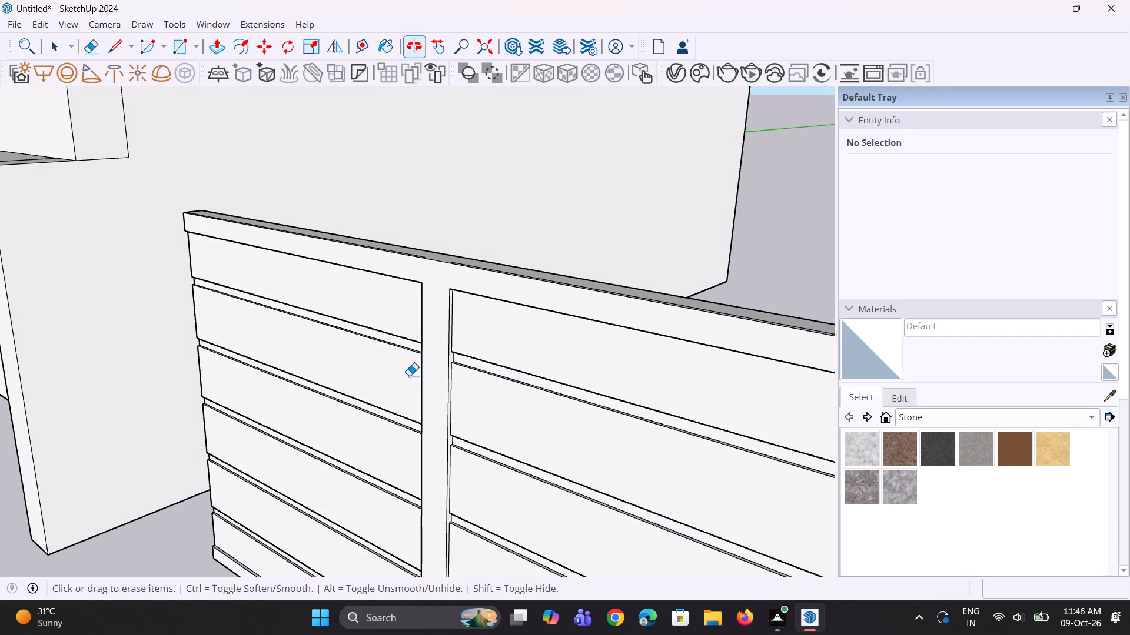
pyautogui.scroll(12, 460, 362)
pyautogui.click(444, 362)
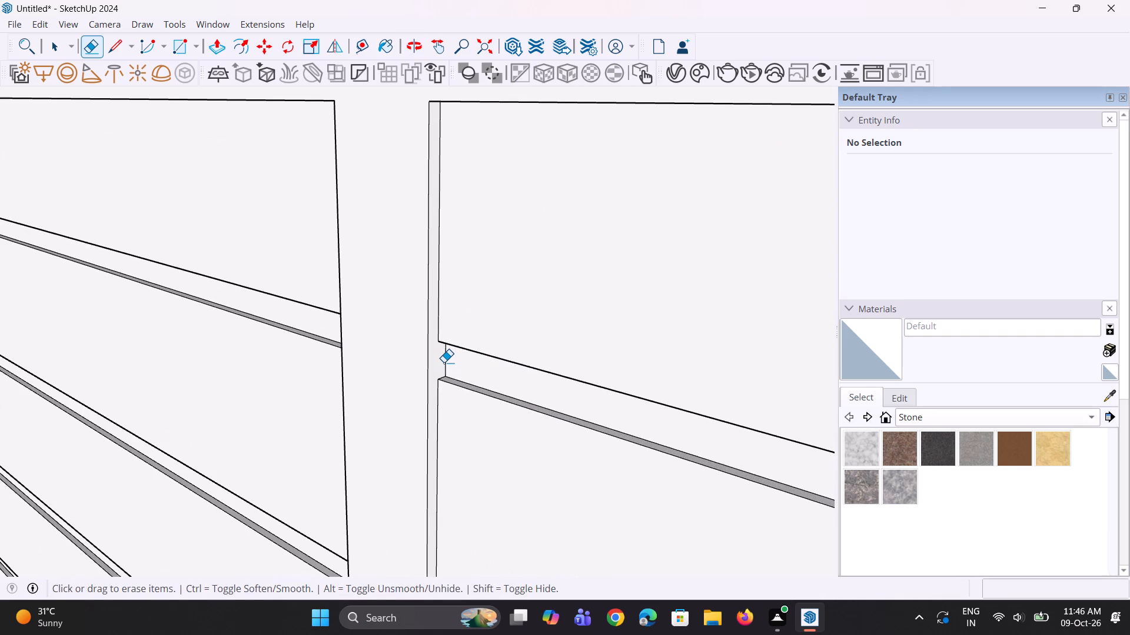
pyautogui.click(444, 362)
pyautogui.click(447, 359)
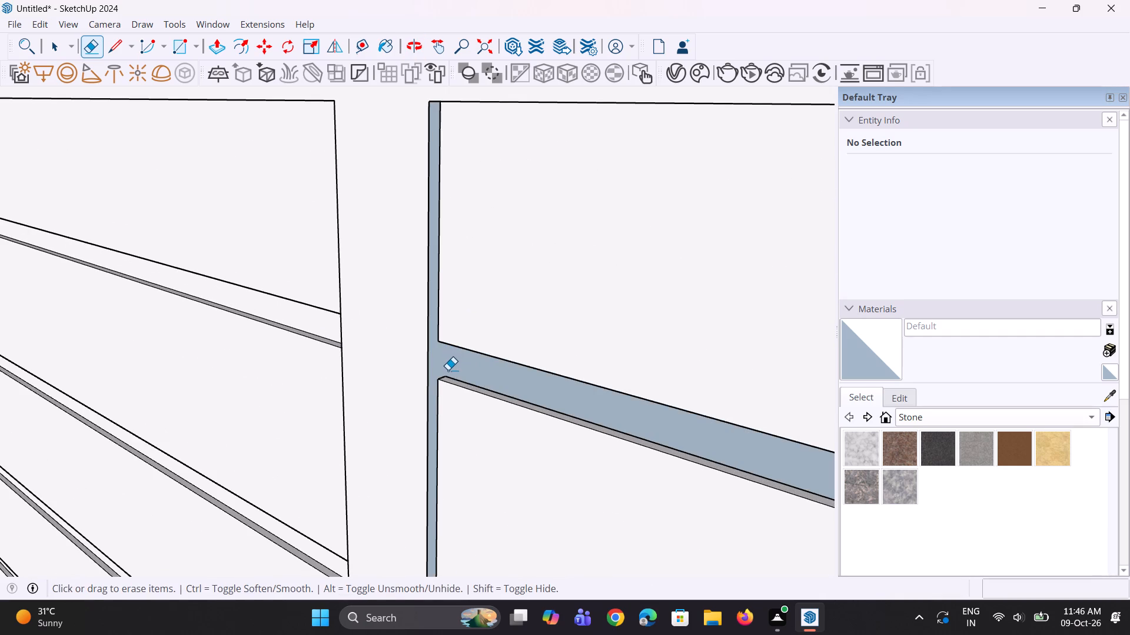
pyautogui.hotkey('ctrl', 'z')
# Make the whole two-section panel into a single group.
pyautogui.scroll(-12, 431, 390)
pyautogui.press('space')
pyautogui.scroll(-1, 421, 414)
pyautogui.moveTo(431, 414); pyautogui.dragTo(599, 386, button='middle')
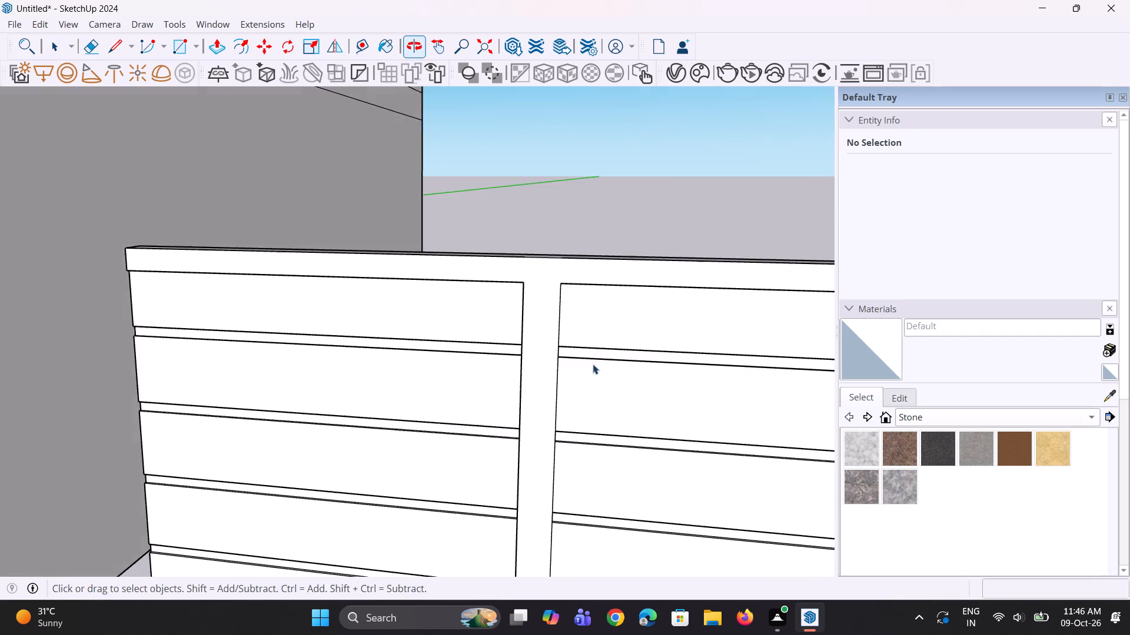
pyautogui.scroll(-10, 564, 356)
pyautogui.moveTo(356, 386); pyautogui.dragTo(523, 394, button='middle')
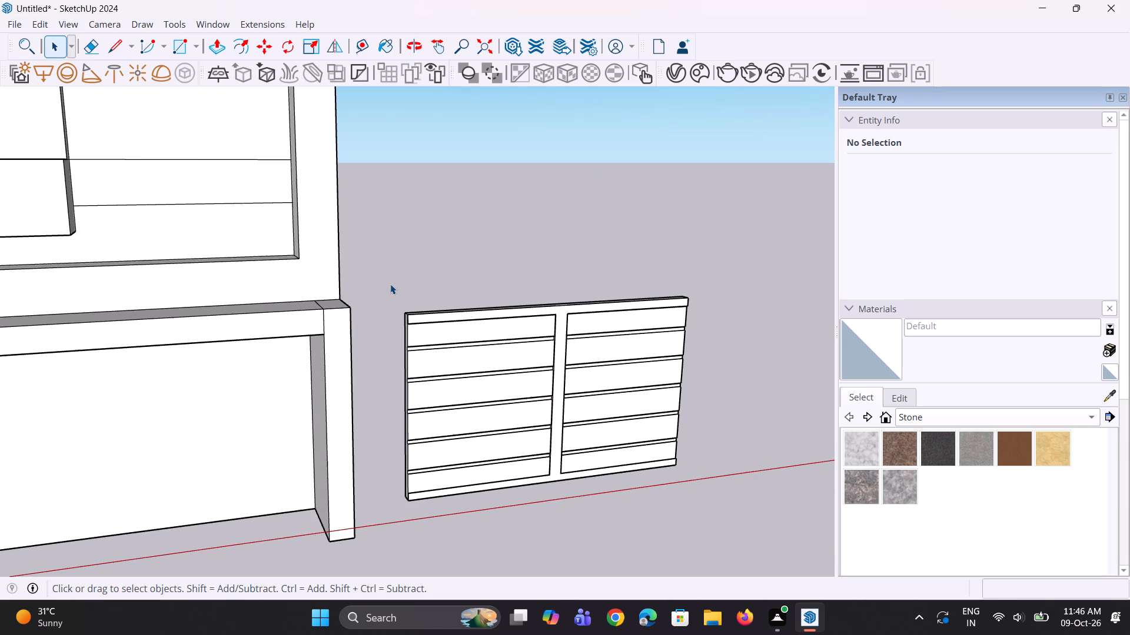
pyautogui.moveTo(390, 282); pyautogui.dragTo(770, 545)
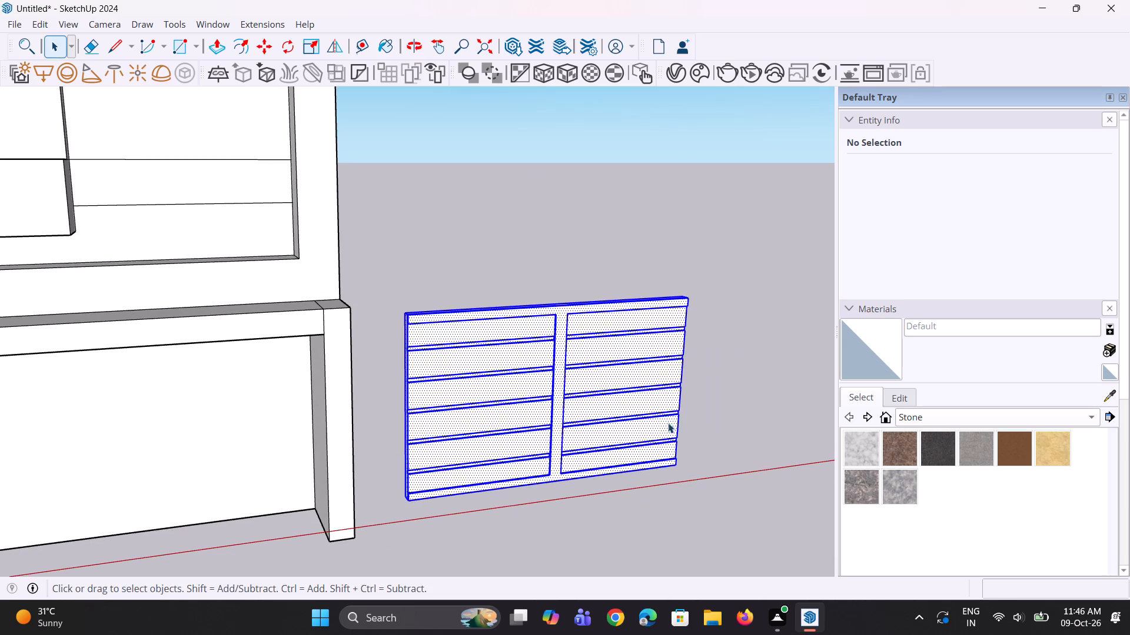
pyautogui.rightClick(662, 422)
pyautogui.click(709, 251)
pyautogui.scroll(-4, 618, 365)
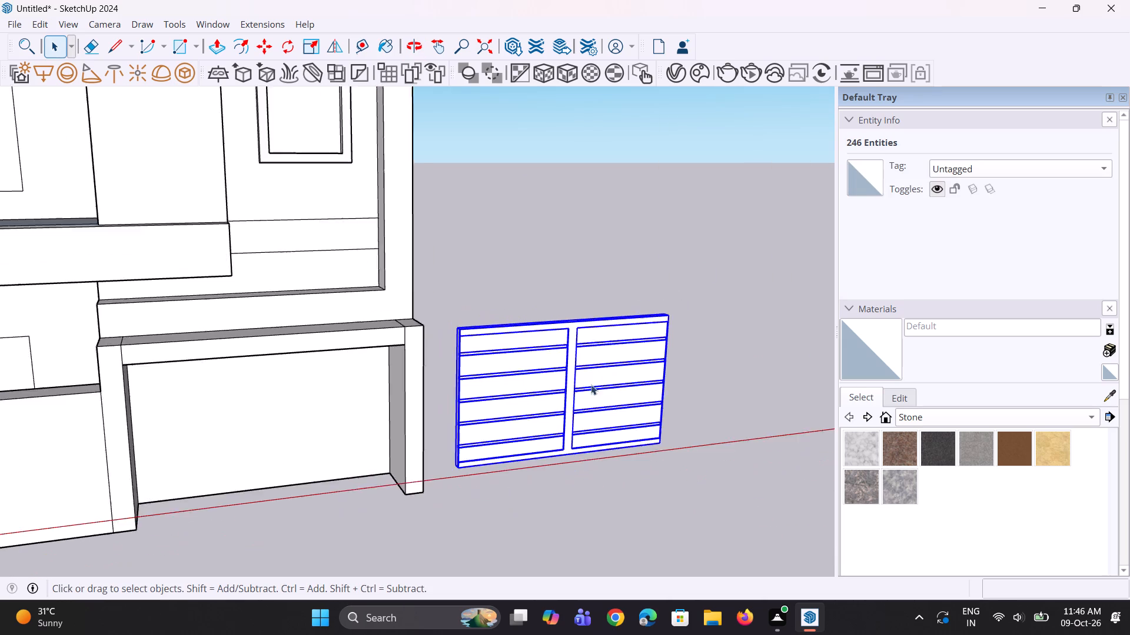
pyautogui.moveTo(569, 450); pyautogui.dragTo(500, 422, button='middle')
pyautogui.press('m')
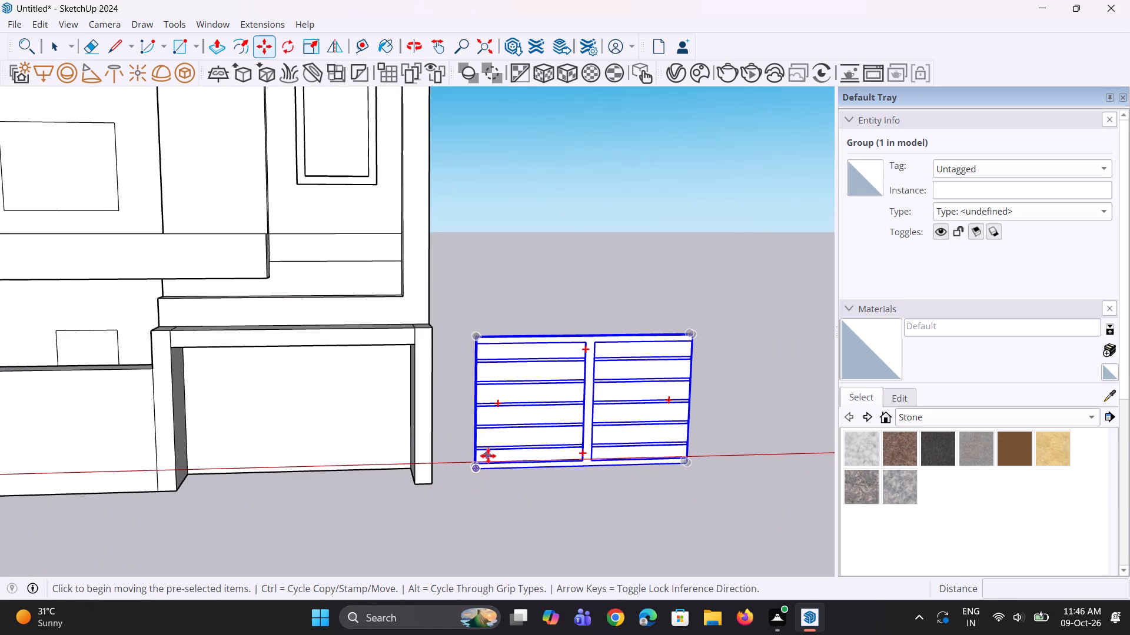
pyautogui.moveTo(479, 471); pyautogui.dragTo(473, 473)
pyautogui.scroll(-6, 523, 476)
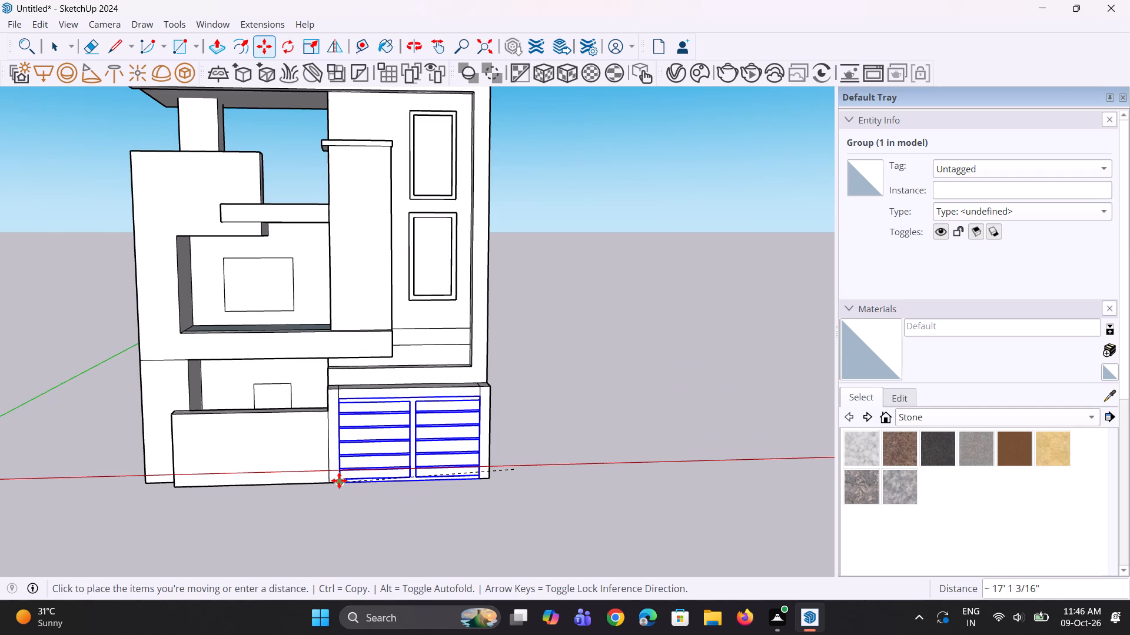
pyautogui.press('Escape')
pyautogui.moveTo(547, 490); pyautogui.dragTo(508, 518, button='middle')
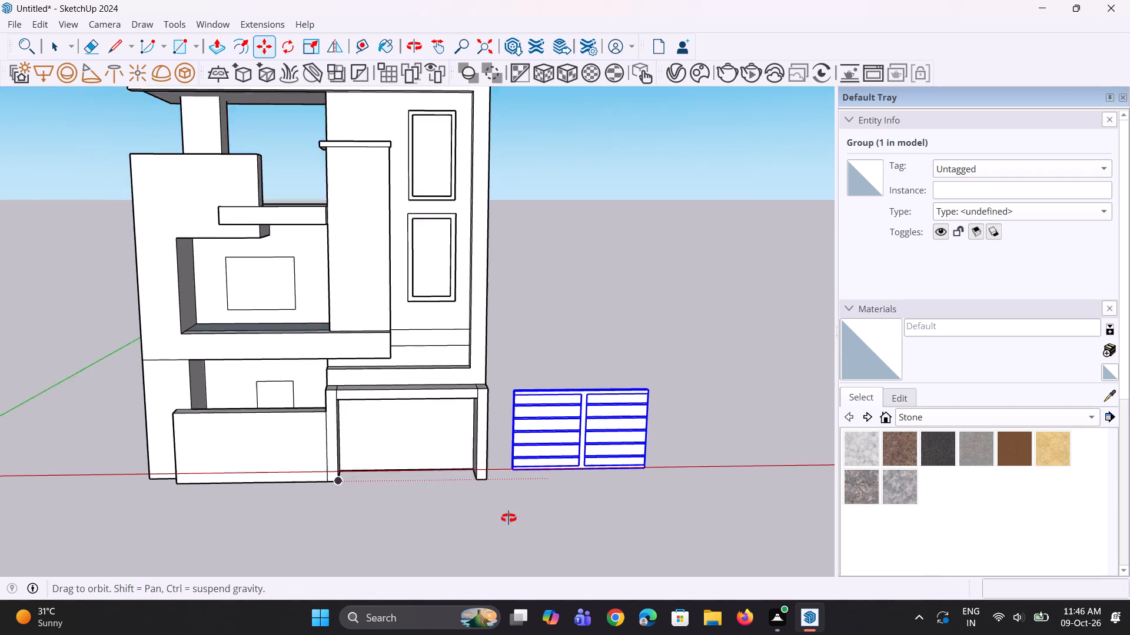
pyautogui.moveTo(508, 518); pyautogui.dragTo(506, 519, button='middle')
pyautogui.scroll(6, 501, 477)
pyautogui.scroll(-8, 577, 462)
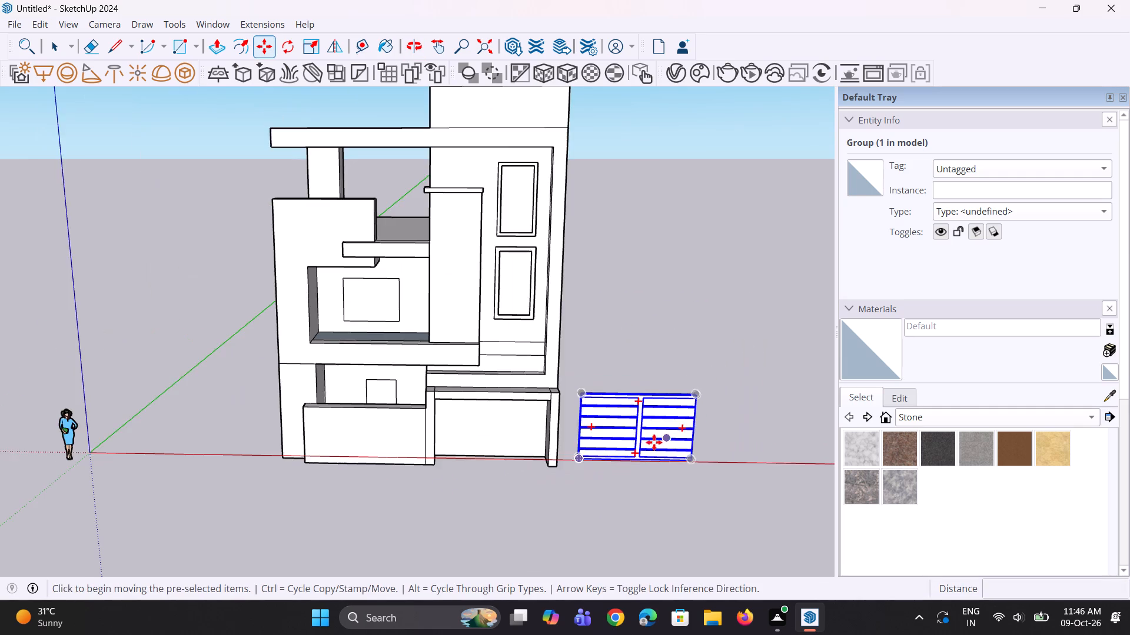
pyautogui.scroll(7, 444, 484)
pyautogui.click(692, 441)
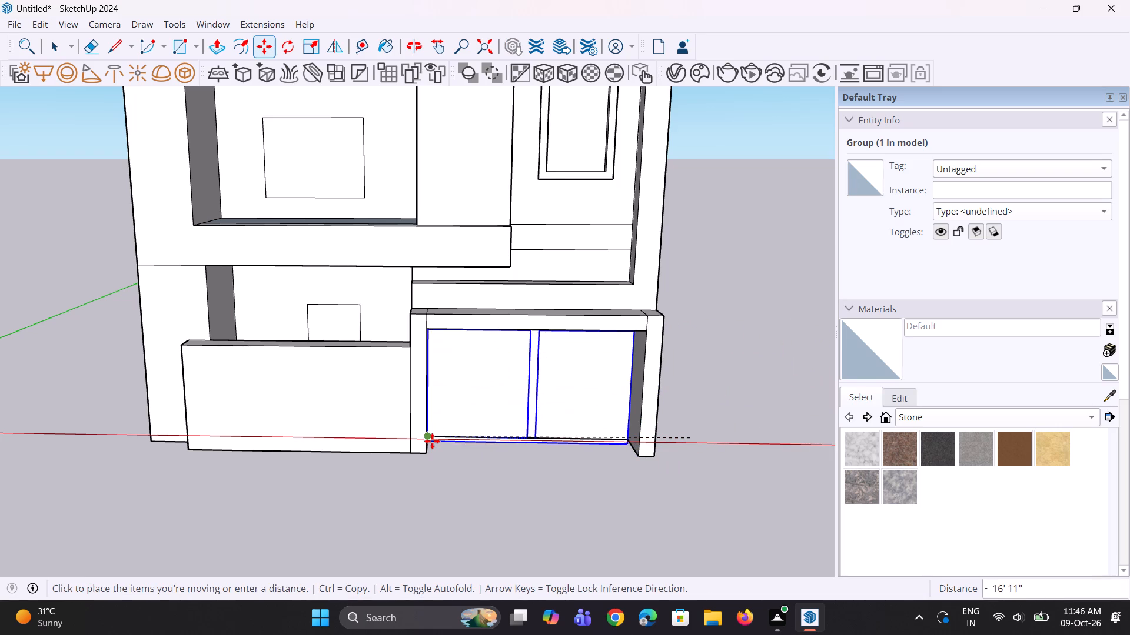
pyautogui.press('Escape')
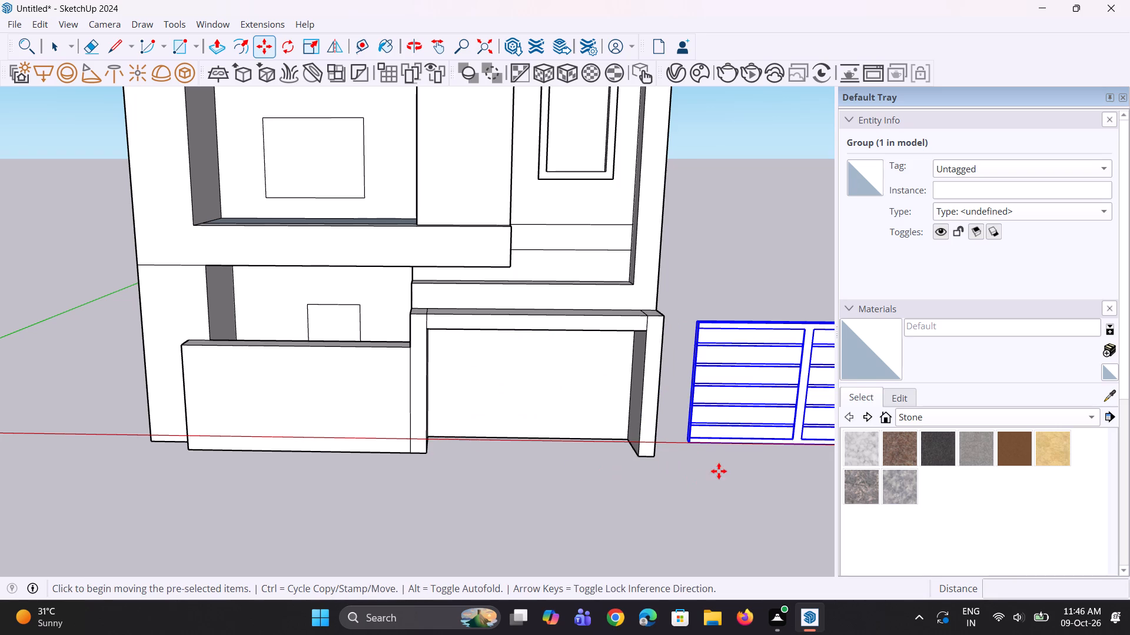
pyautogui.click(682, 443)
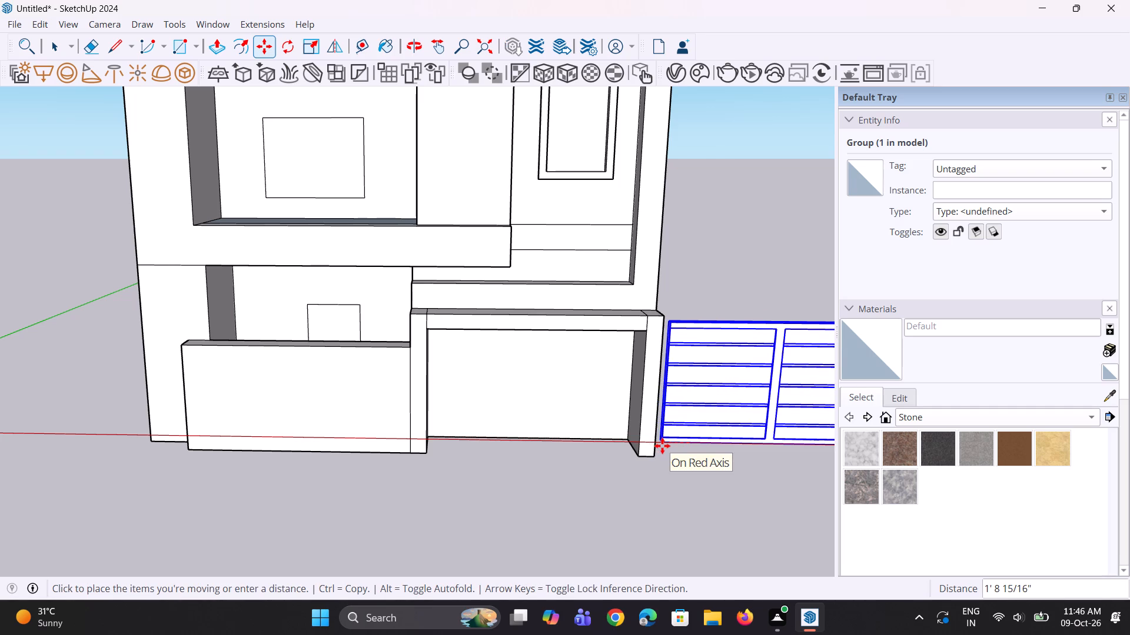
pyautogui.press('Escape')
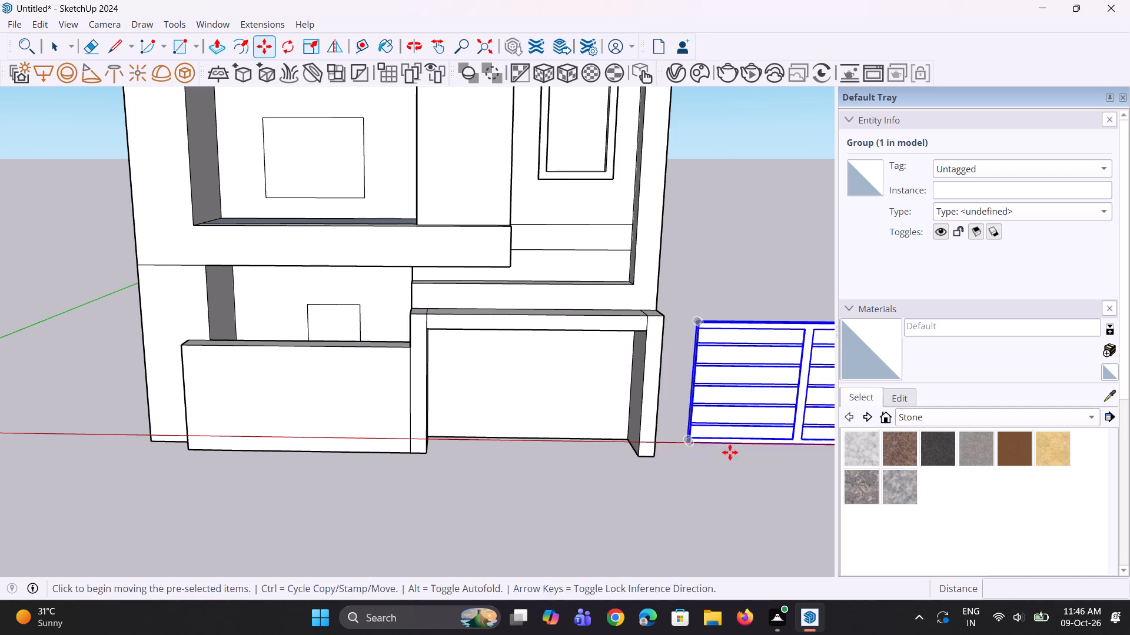
# Move the panel group about 16' 10 15/16" into the ground-floor frame opening, snapping its lower corner to the opening's inner back corner.
pyautogui.moveTo(733, 454); pyautogui.dragTo(637, 473, button='middle')
pyautogui.scroll(2, 669, 480)
pyautogui.click(682, 482)
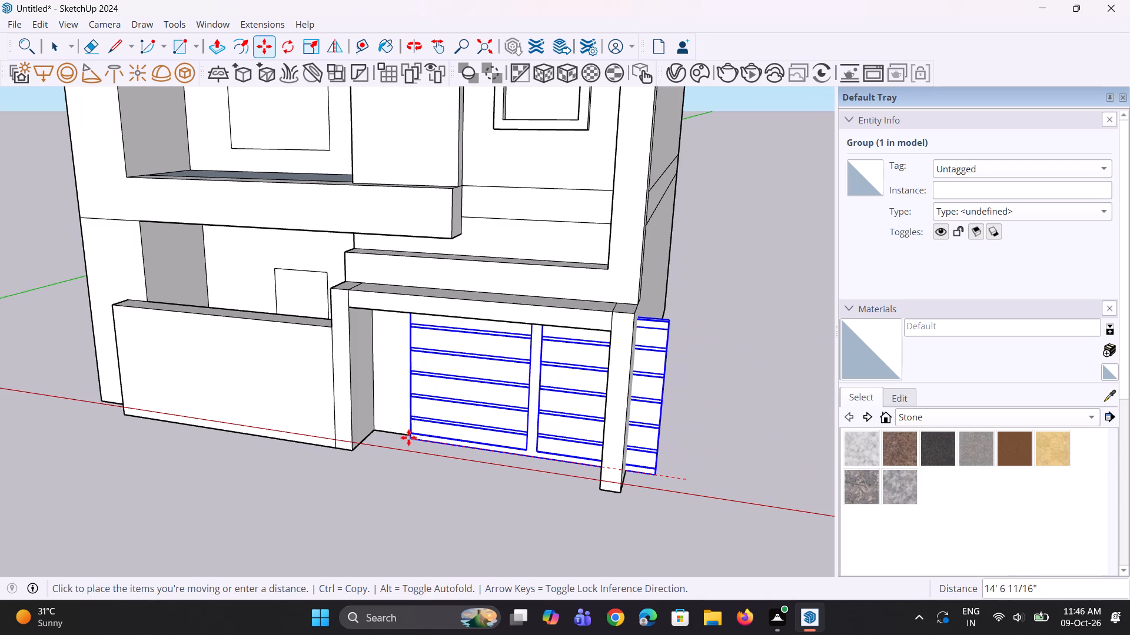
pyautogui.click(373, 430)
# Move the panel group about 2' 11 7/8" by its lower corner, forward from the back wall within the ground-floor frame opening.
pyautogui.moveTo(514, 467); pyautogui.dragTo(601, 421, button='middle')
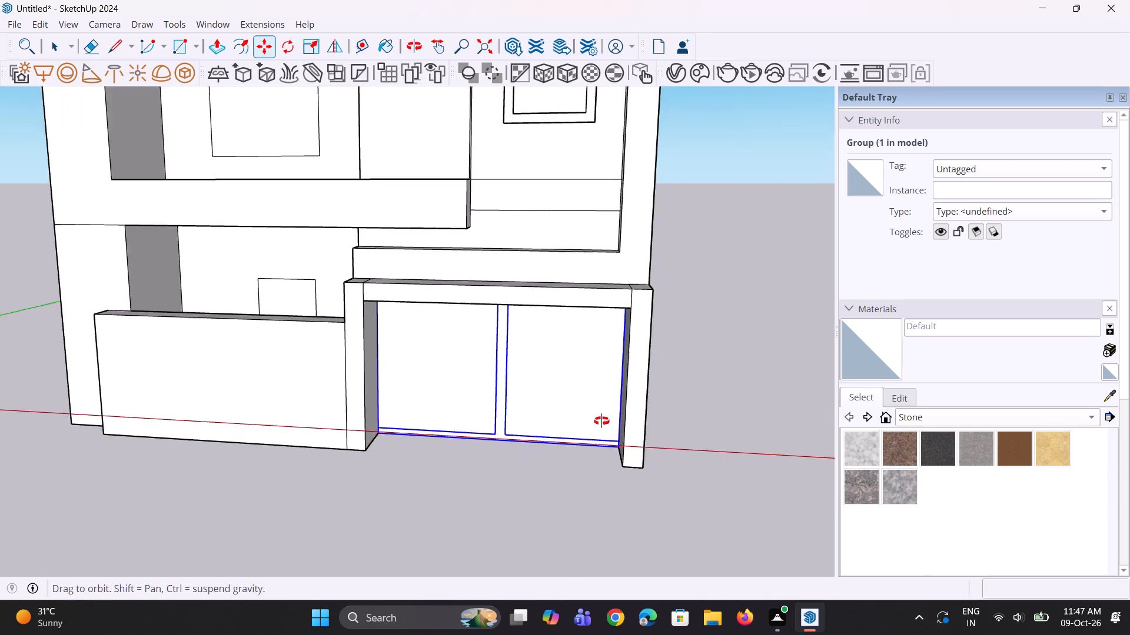
pyautogui.moveTo(601, 421); pyautogui.dragTo(624, 415, button='middle')
pyautogui.scroll(-4, 624, 415)
pyautogui.click(616, 427)
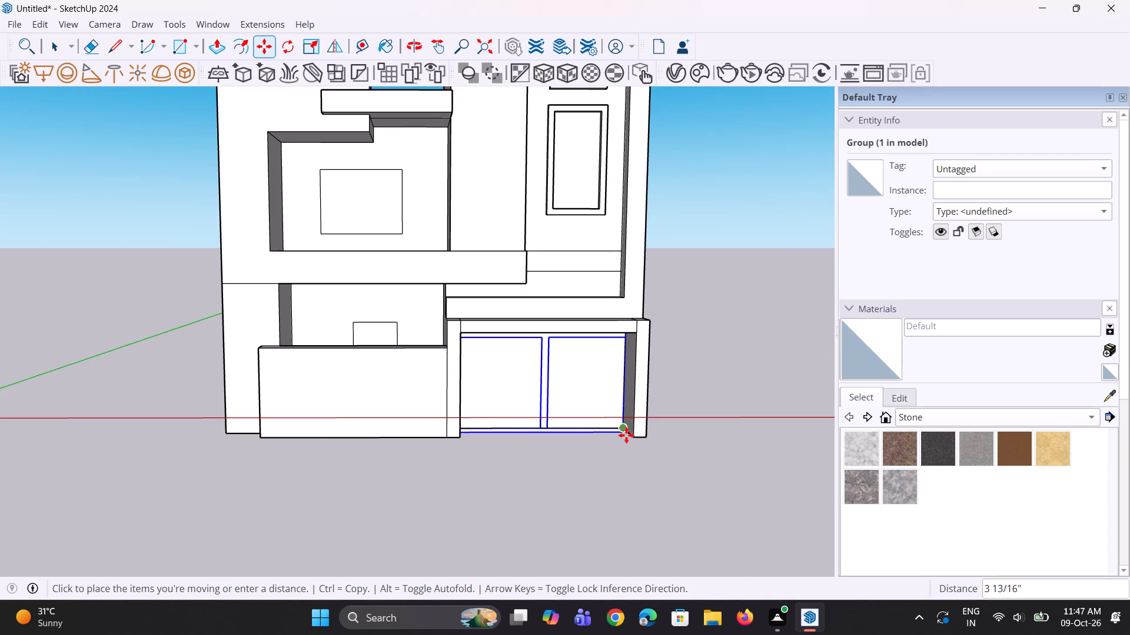
pyautogui.click(628, 434)
pyautogui.moveTo(643, 425); pyautogui.dragTo(634, 442, button='middle')
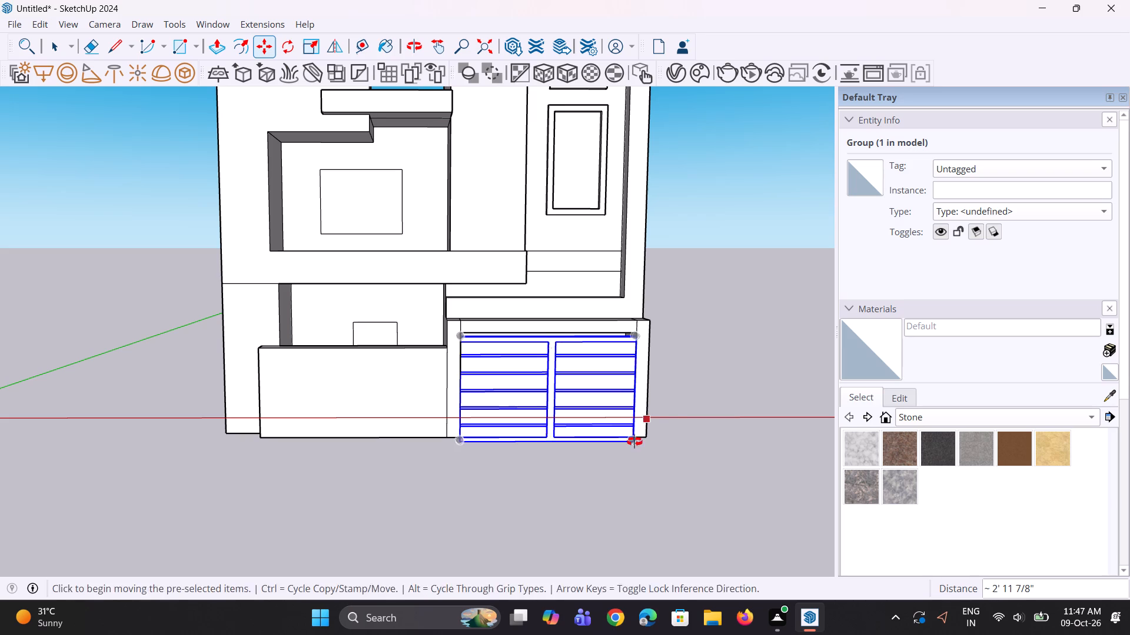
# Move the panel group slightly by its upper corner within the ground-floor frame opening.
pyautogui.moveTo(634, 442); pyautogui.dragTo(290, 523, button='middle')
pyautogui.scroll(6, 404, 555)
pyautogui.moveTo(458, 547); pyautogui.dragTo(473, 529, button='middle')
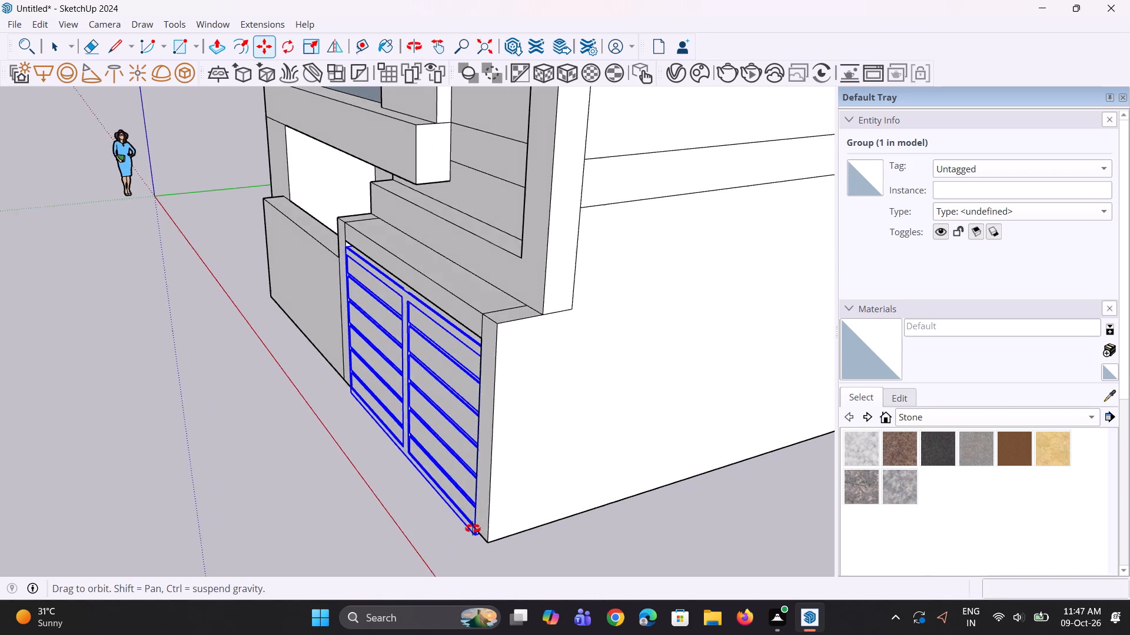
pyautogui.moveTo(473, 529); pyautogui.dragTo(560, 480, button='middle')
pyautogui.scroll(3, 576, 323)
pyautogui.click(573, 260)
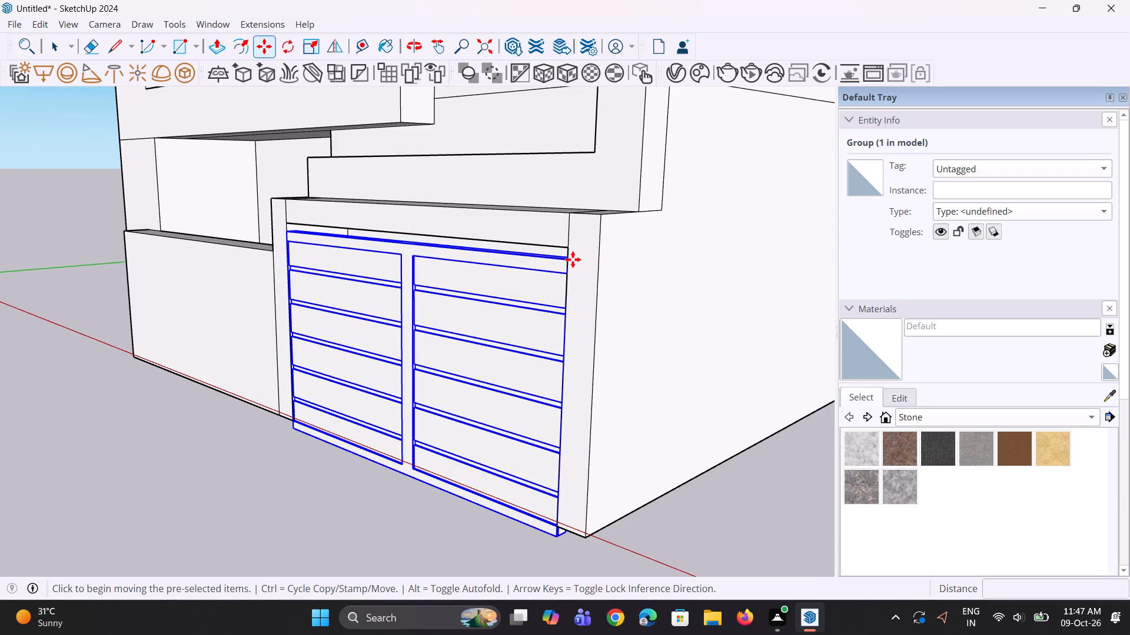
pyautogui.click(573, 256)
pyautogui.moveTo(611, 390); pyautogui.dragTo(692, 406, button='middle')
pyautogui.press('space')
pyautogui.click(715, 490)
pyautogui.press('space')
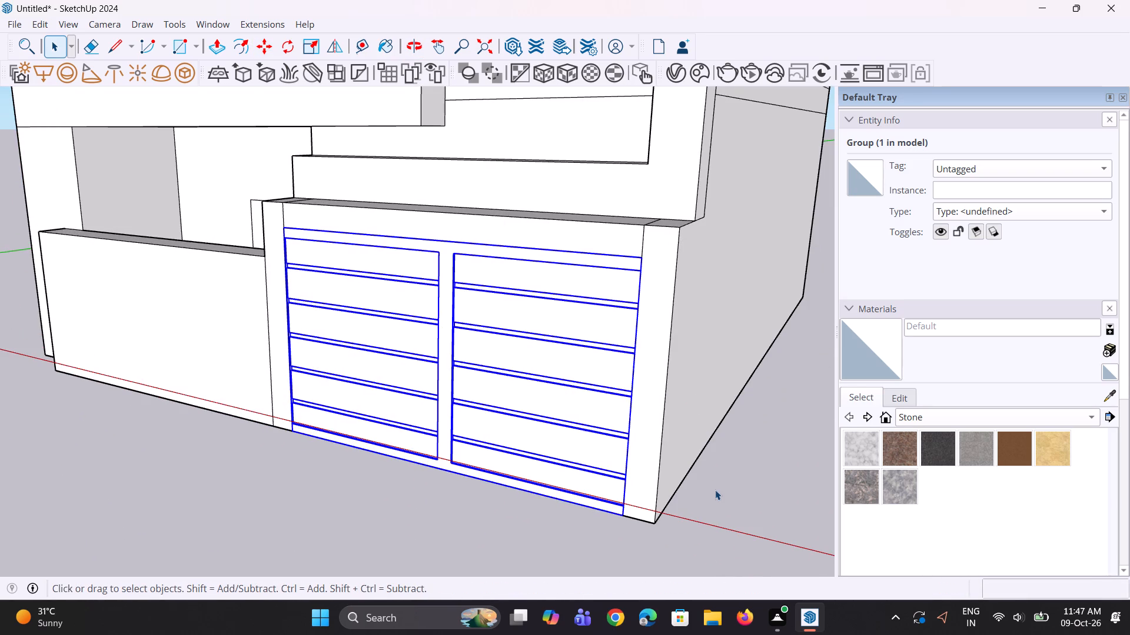
# Undo the last three moves of the panel group, back to its place beside the building.
pyautogui.scroll(-5, 715, 490)
pyautogui.moveTo(464, 457); pyautogui.dragTo(667, 427, button='middle')
pyautogui.scroll(-4, 456, 405)
pyautogui.moveTo(457, 416); pyautogui.dragTo(451, 378, button='middle')
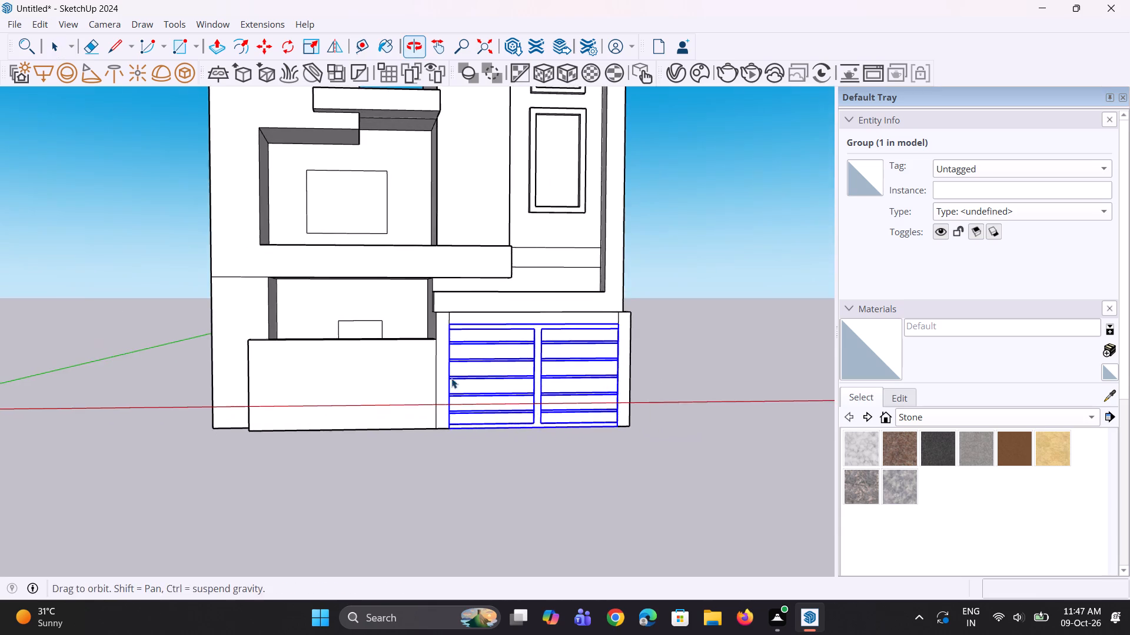
pyautogui.scroll(3, 510, 423)
pyautogui.moveTo(508, 435); pyautogui.dragTo(514, 458, button='middle')
pyautogui.moveTo(529, 446); pyautogui.dragTo(513, 470, button='middle')
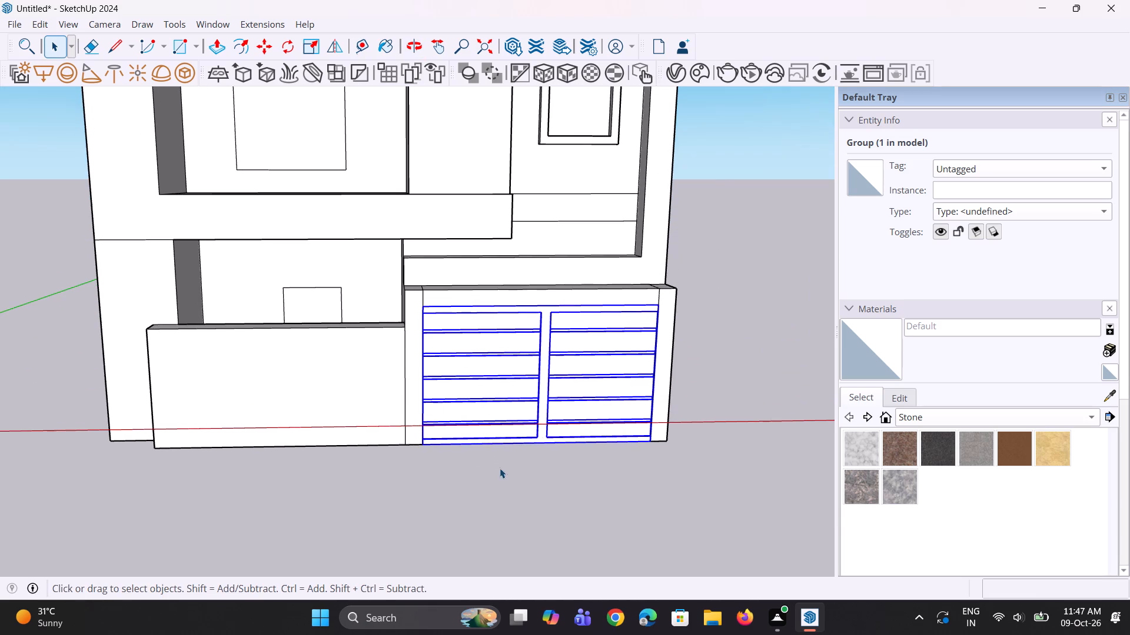
pyautogui.hotkey('ctrl', 'z')
pyautogui.hotkey('ctrl', 'z')
pyautogui.scroll(-4, 488, 462)
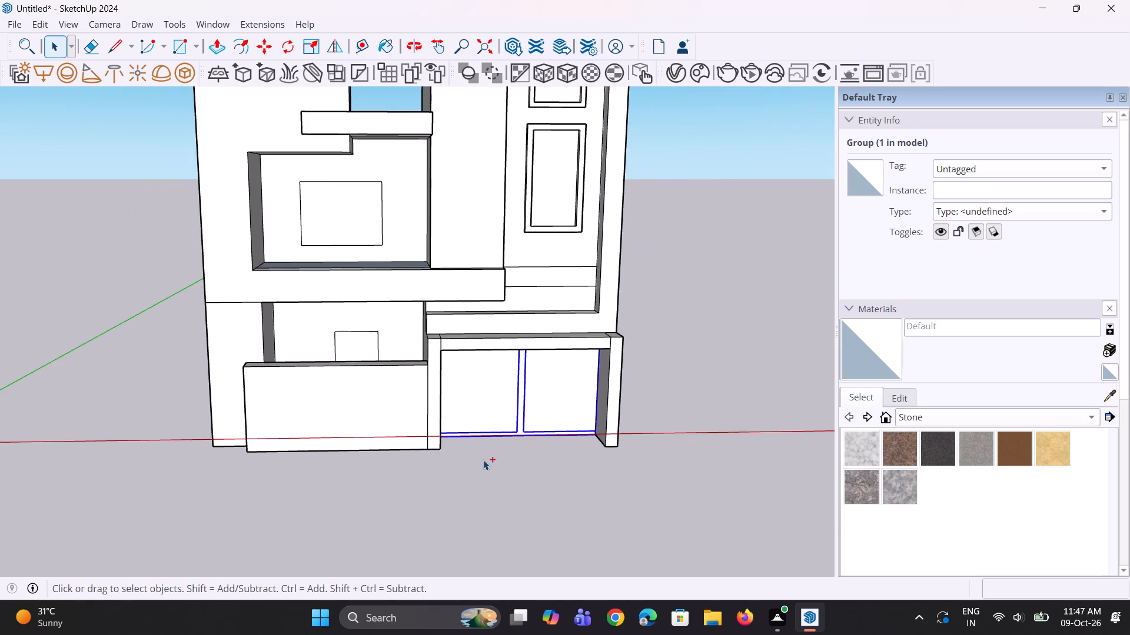
pyautogui.hotkey('ctrl', 'z')
# Explode the two-section slatted panel group beside the building.
pyautogui.scroll(-5, 483, 460)
pyautogui.moveTo(572, 483); pyautogui.dragTo(525, 450, button='middle')
pyautogui.rightClick(654, 420)
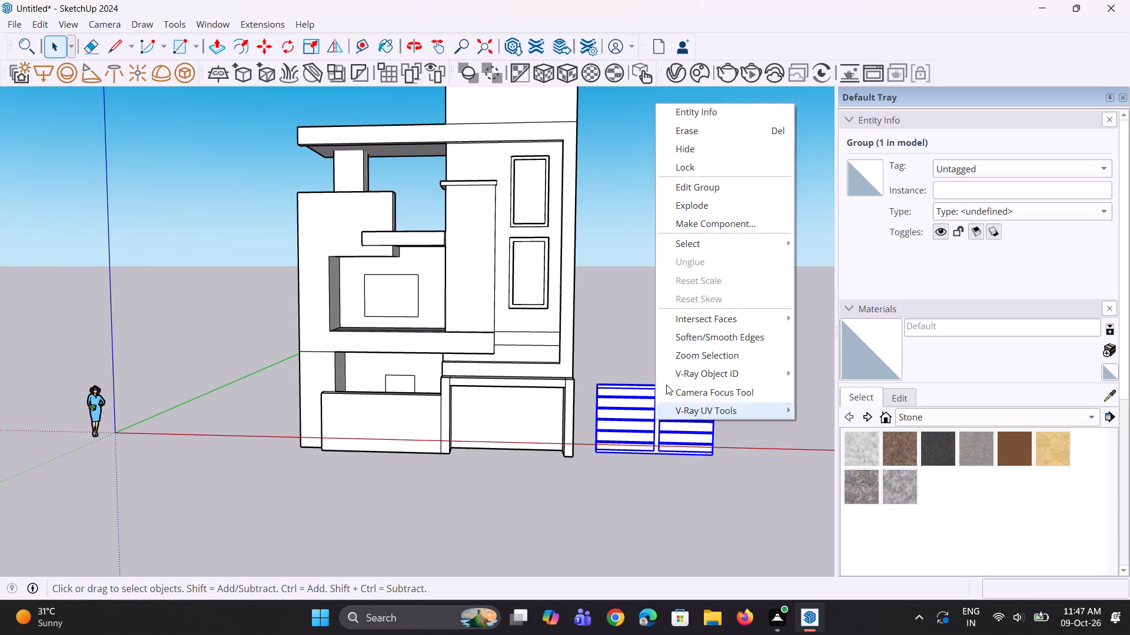
pyautogui.click(712, 208)
pyautogui.moveTo(650, 437); pyautogui.dragTo(656, 486, button='middle')
pyautogui.scroll(2, 636, 379)
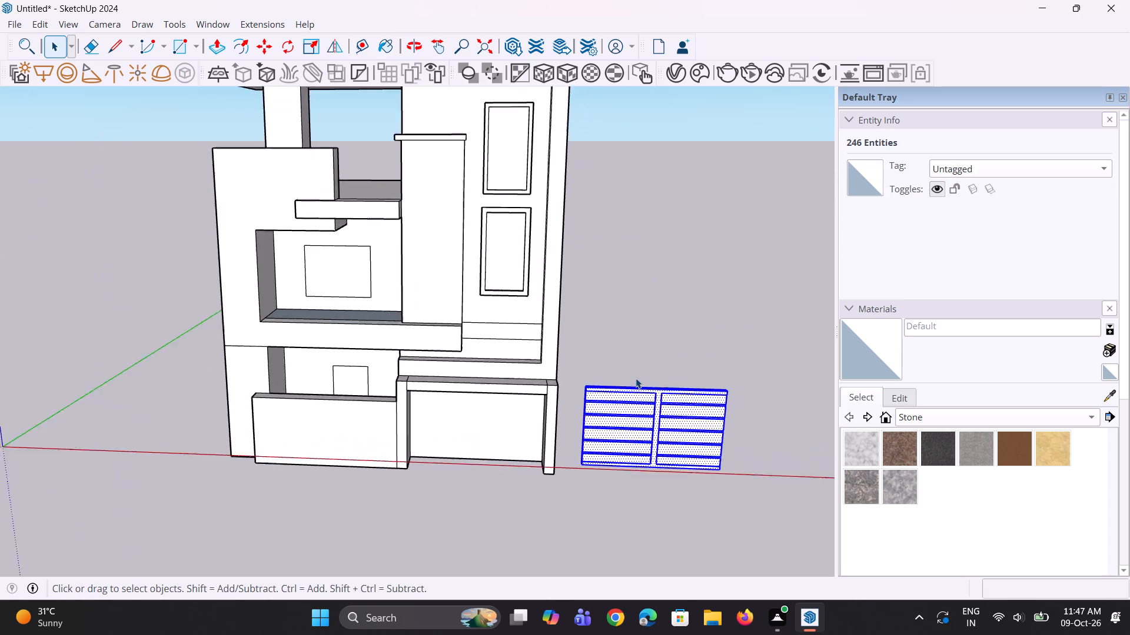
pyautogui.scroll(2, 636, 378)
pyautogui.moveTo(643, 405); pyautogui.dragTo(653, 380, button='middle')
pyautogui.click(673, 317)
# Draw an upright rectangle about 1' 9 11/16" by 6' 1 9/16" across the slats of the panel section nearest the building, beside the central strip.
pyautogui.press('r')
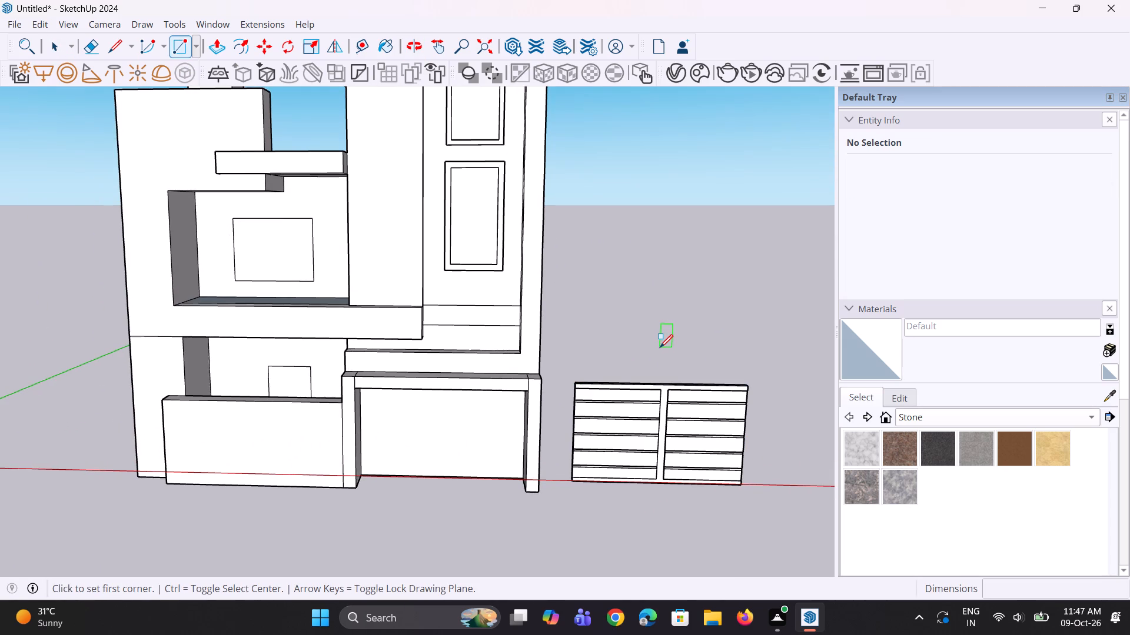
pyautogui.middleClick(584, 353)
pyautogui.scroll(4, 656, 494)
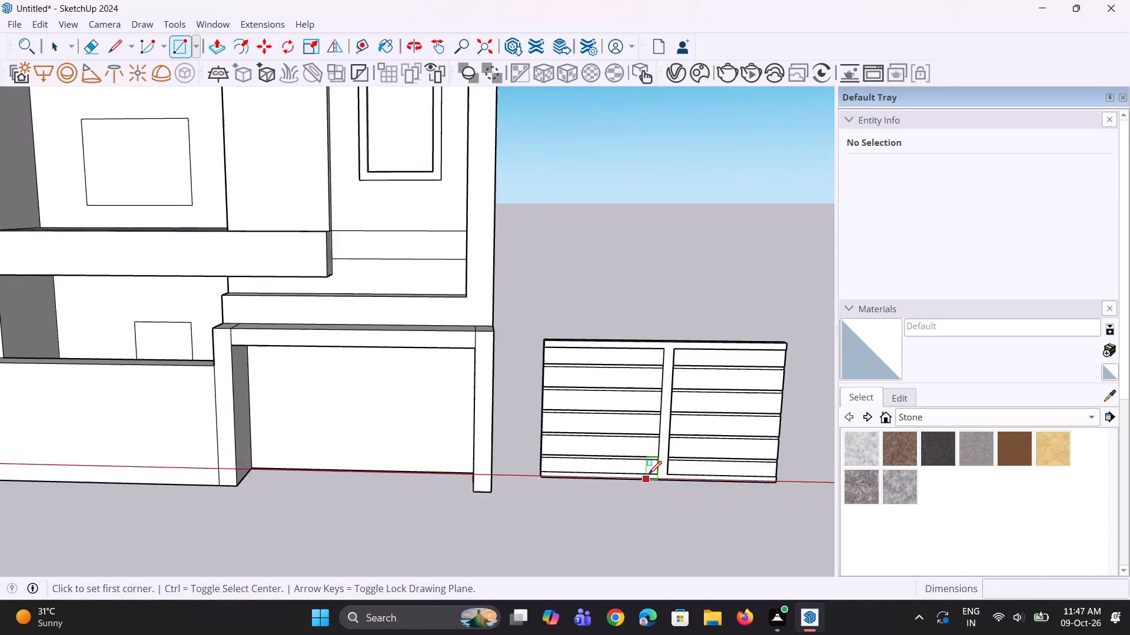
pyautogui.scroll(4, 649, 474)
pyautogui.moveTo(658, 463); pyautogui.dragTo(694, 458, button='middle')
pyautogui.scroll(6, 699, 410)
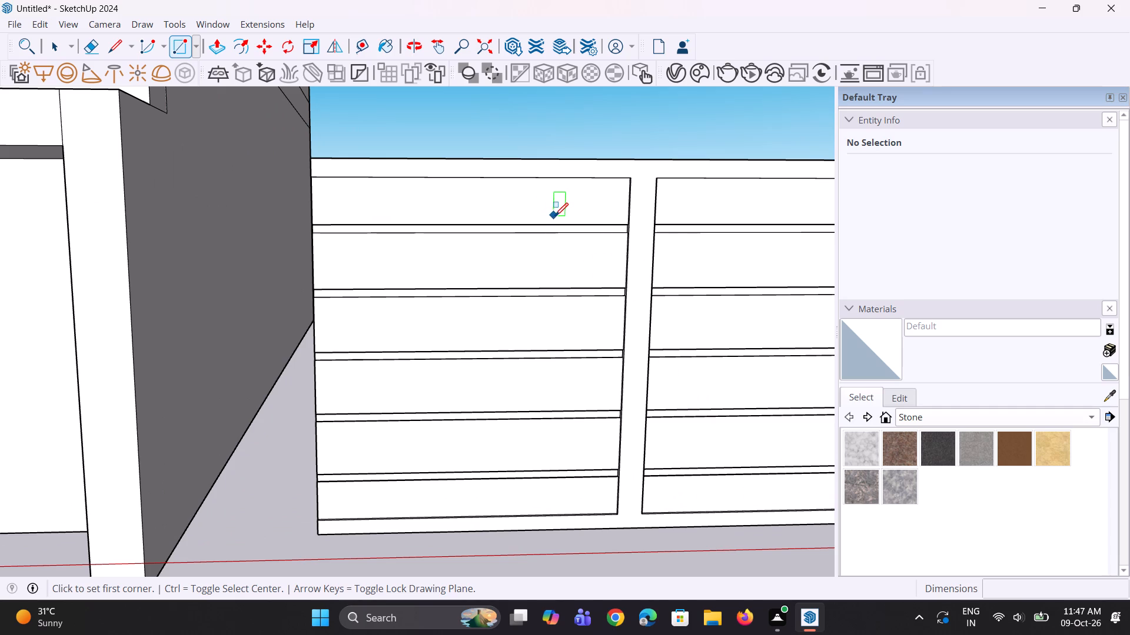
pyautogui.click(524, 211)
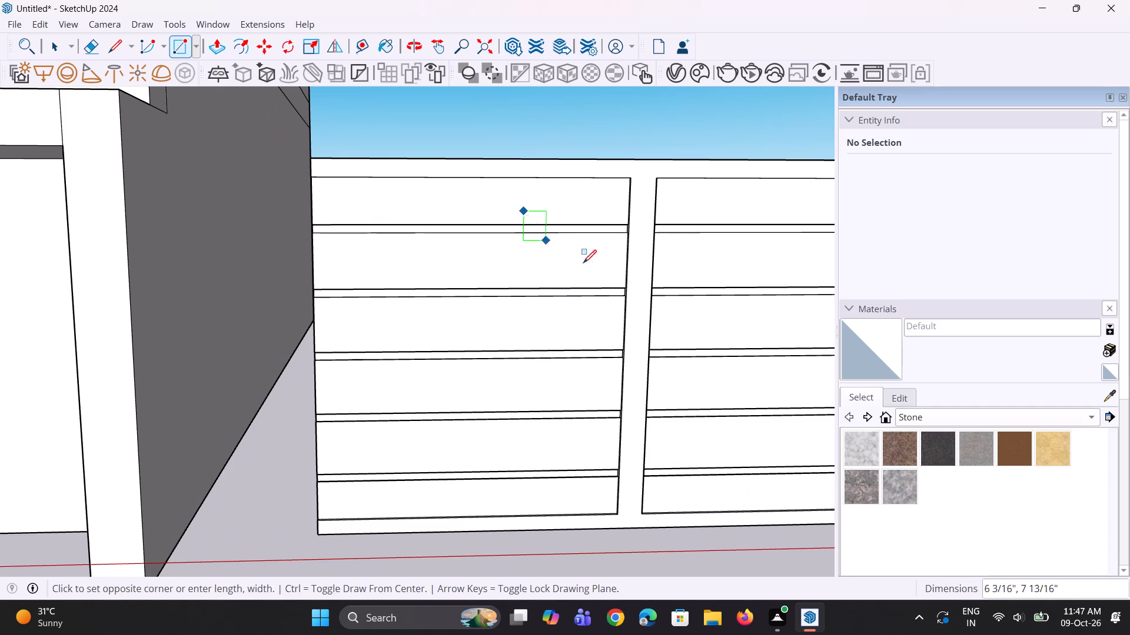
pyautogui.click(600, 495)
pyautogui.moveTo(604, 470); pyautogui.dragTo(587, 464, button='middle')
# Select the rectangle's vertical edge segments on the side nearest the central strip, from the lowest slat joint up to the top corner.
pyautogui.press('space')
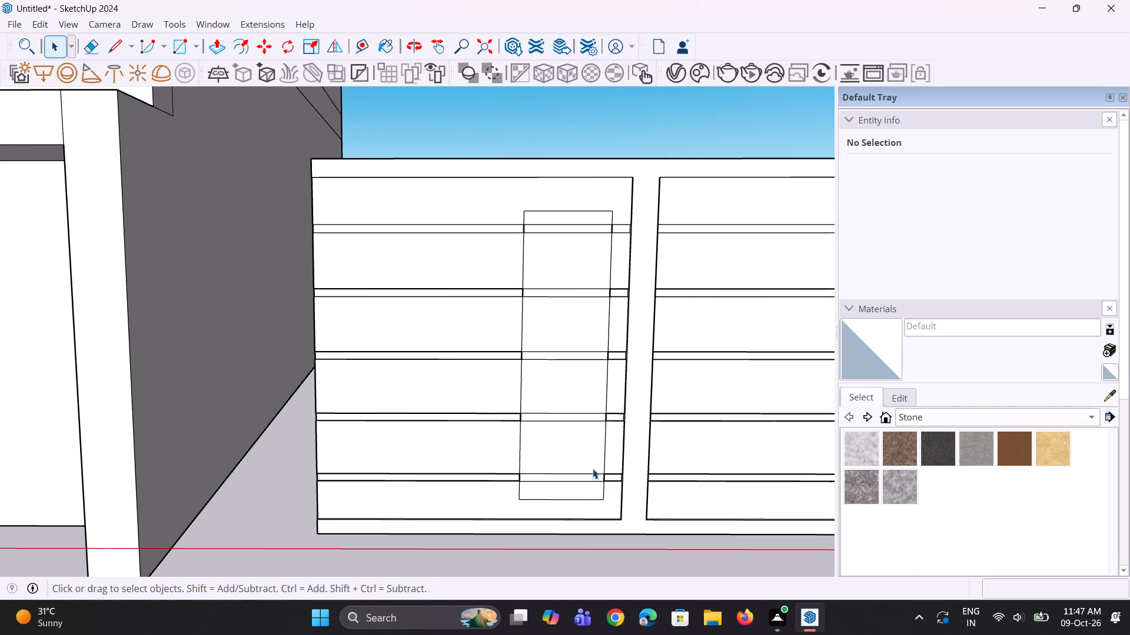
pyautogui.click(591, 461)
pyautogui.scroll(-3, 506, 458)
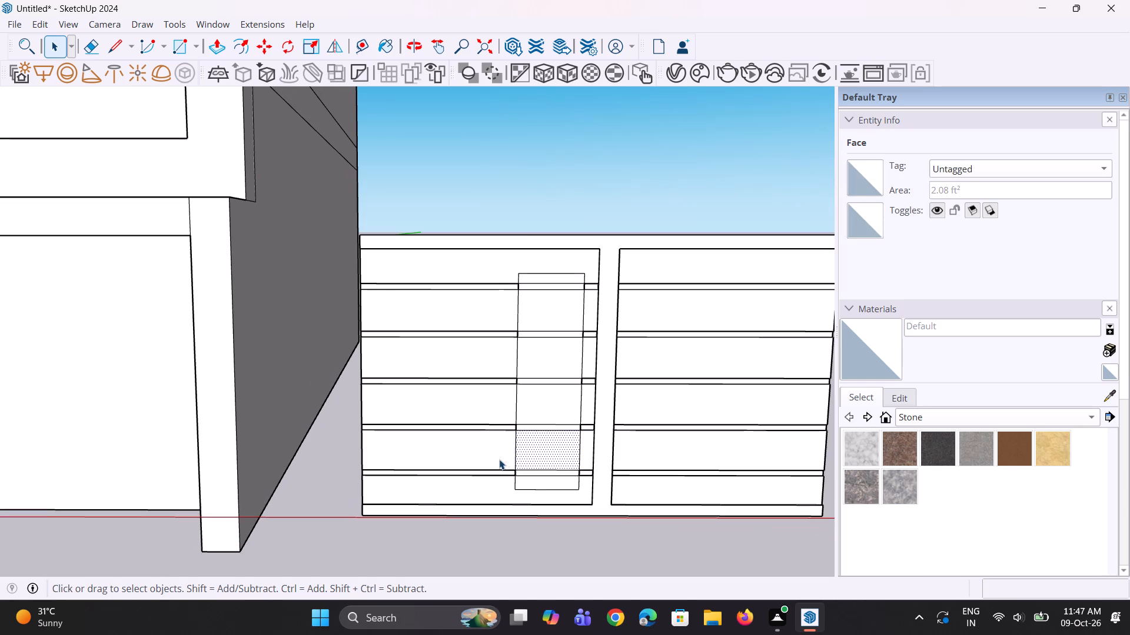
pyautogui.scroll(2, 581, 458)
pyautogui.click(580, 458)
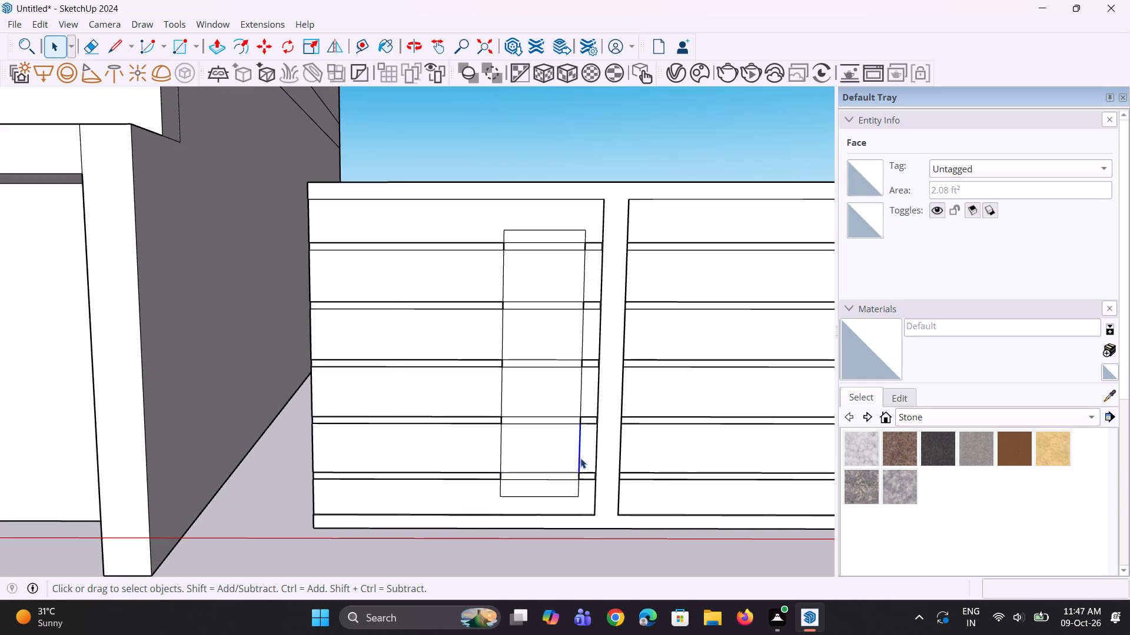
pyautogui.scroll(4, 578, 416)
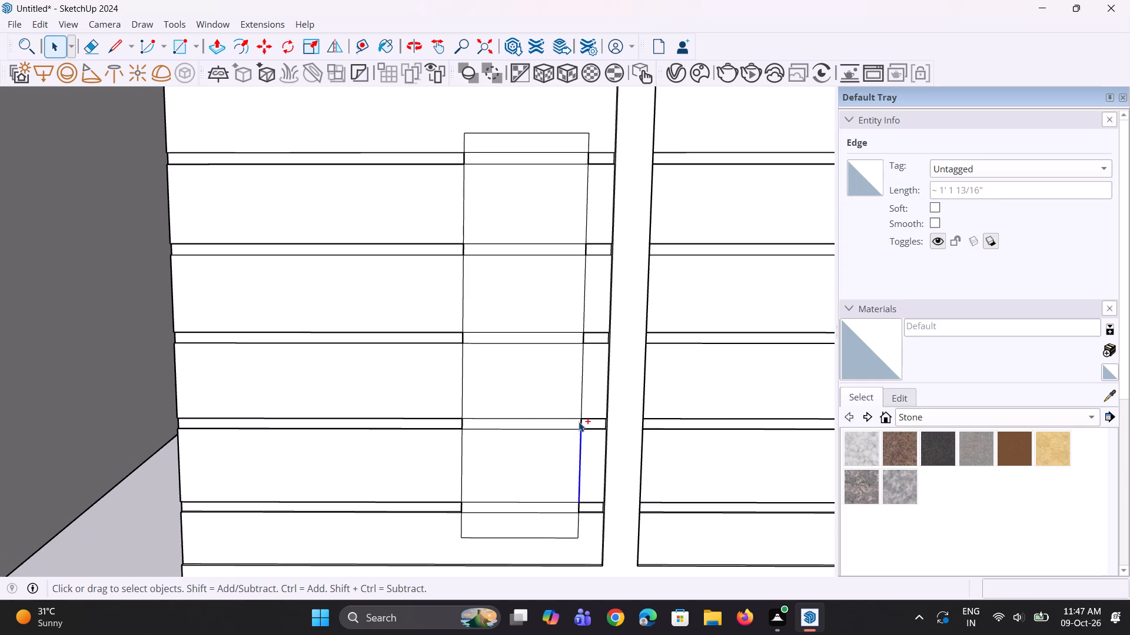
pyautogui.keyDown('ctrl'); pyautogui.click(580, 423); pyautogui.keyUp('ctrl')
pyautogui.keyDown('ctrl'); pyautogui.scroll(2, 581, 414); pyautogui.keyUp('ctrl')
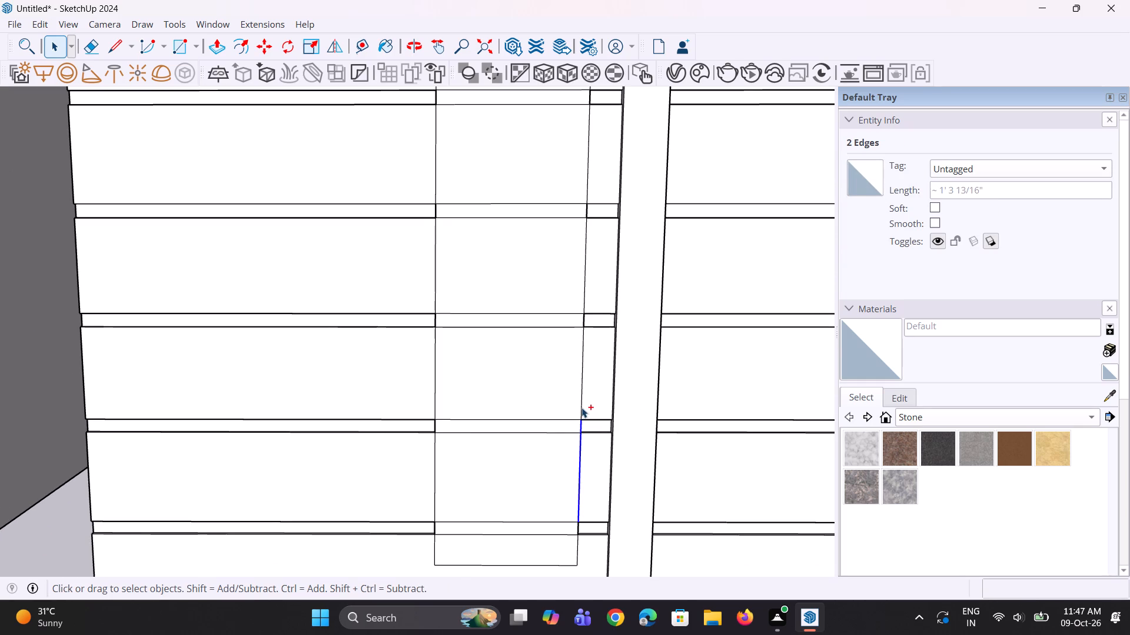
pyautogui.keyDown('ctrl'); pyautogui.click(580, 406); pyautogui.keyUp('ctrl')
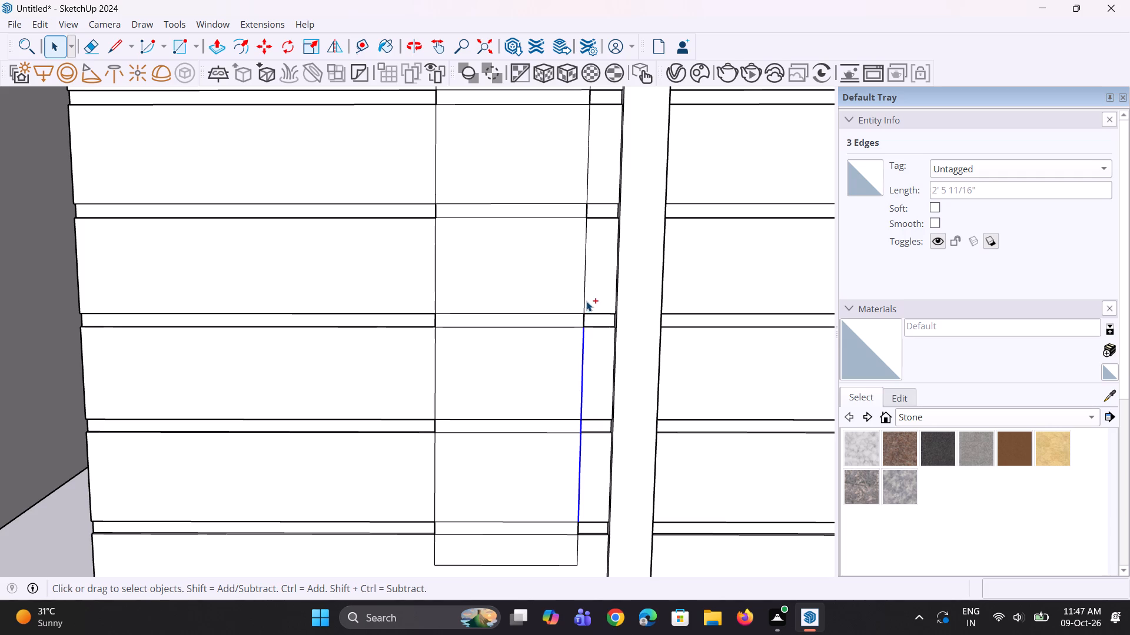
pyautogui.keyDown('ctrl'); pyautogui.click(583, 296); pyautogui.keyUp('ctrl')
pyautogui.keyDown('ctrl'); pyautogui.scroll(1, 583, 322); pyautogui.keyUp('ctrl')
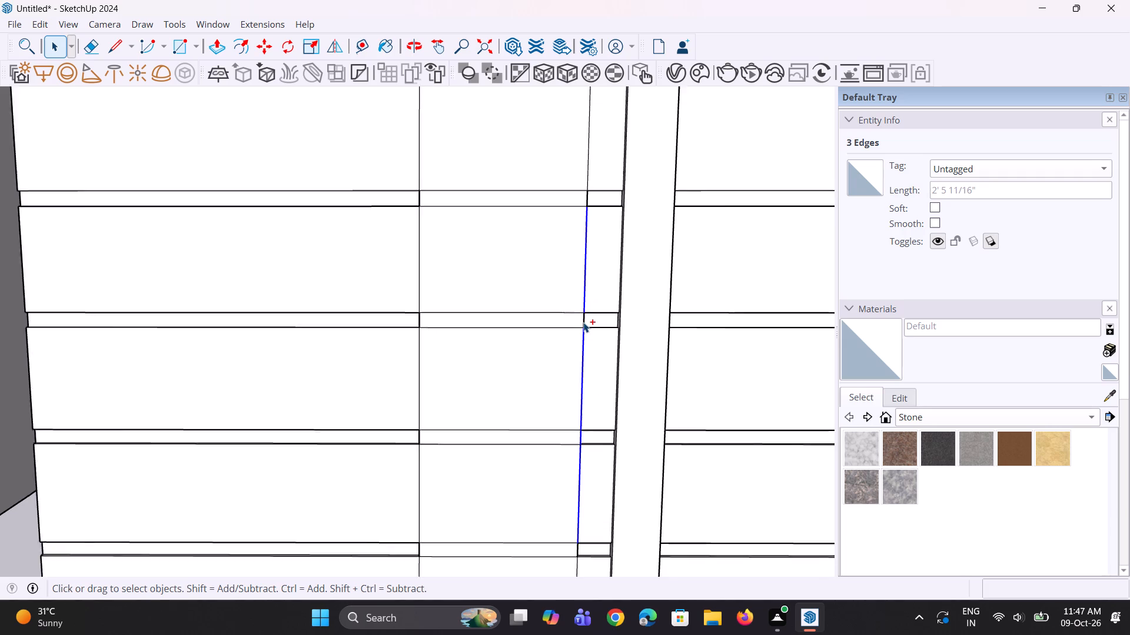
pyautogui.keyDown('ctrl'); pyautogui.scroll(1, 583, 322); pyautogui.keyUp('ctrl')
pyautogui.keyDown('ctrl'); pyautogui.click(584, 323); pyautogui.keyUp('ctrl')
pyautogui.scroll(-8, 573, 404)
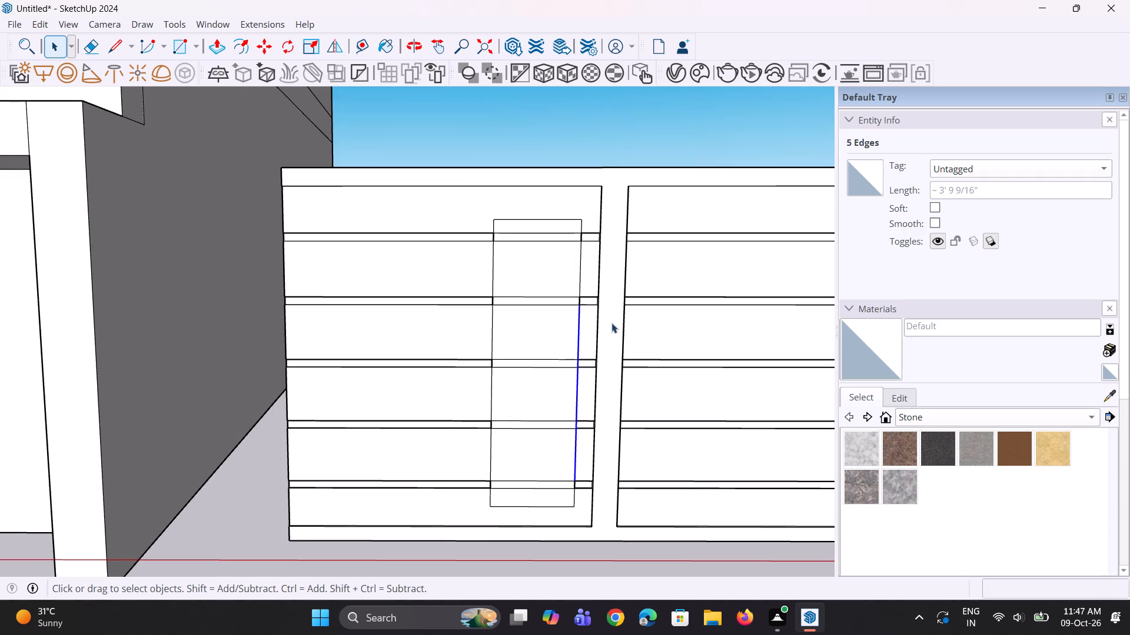
pyautogui.scroll(13, 593, 300)
pyautogui.keyDown('ctrl'); pyautogui.click(567, 296); pyautogui.keyUp('ctrl')
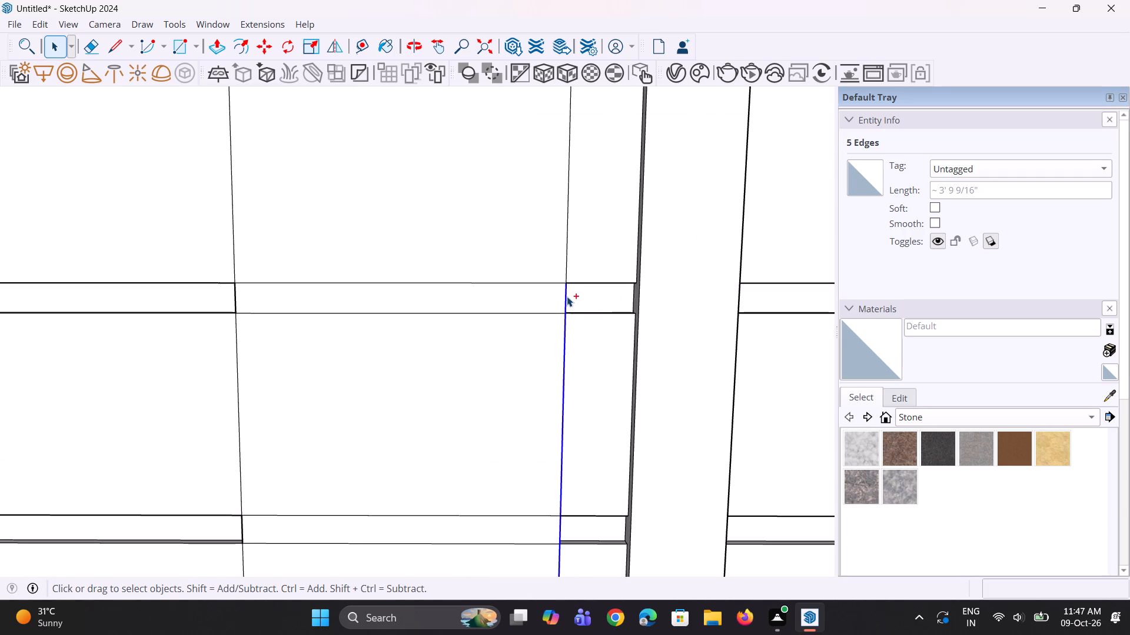
pyautogui.keyDown('ctrl'); pyautogui.click(568, 266); pyautogui.keyUp('ctrl')
pyautogui.scroll(-8, 576, 344)
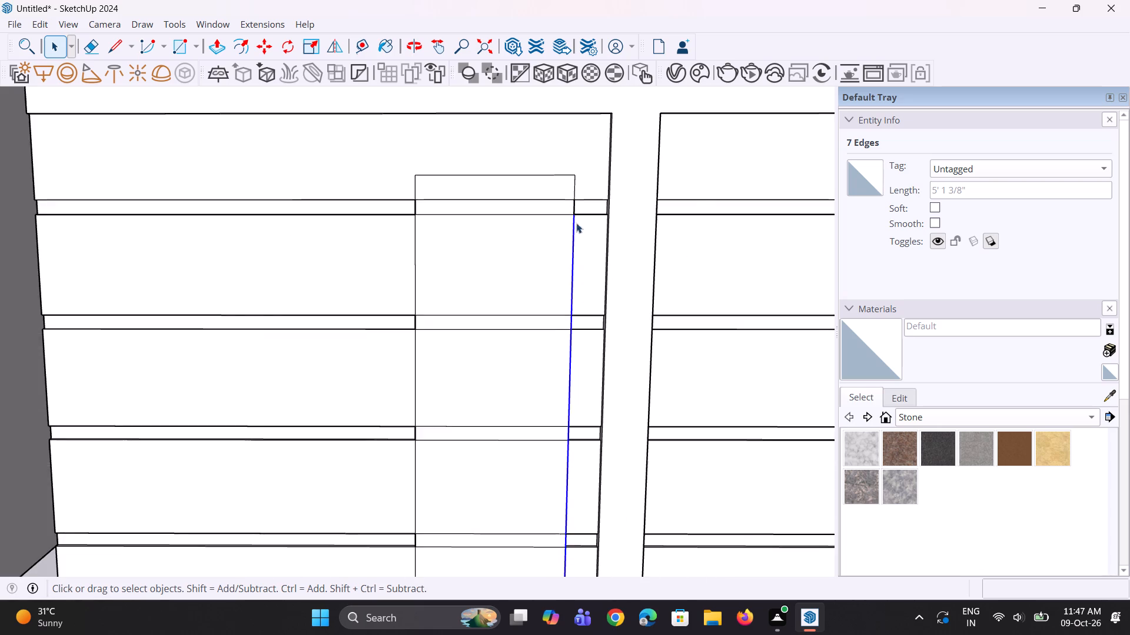
pyautogui.scroll(12, 566, 190)
pyautogui.keyDown('ctrl'); pyautogui.click(563, 198); pyautogui.keyUp('ctrl')
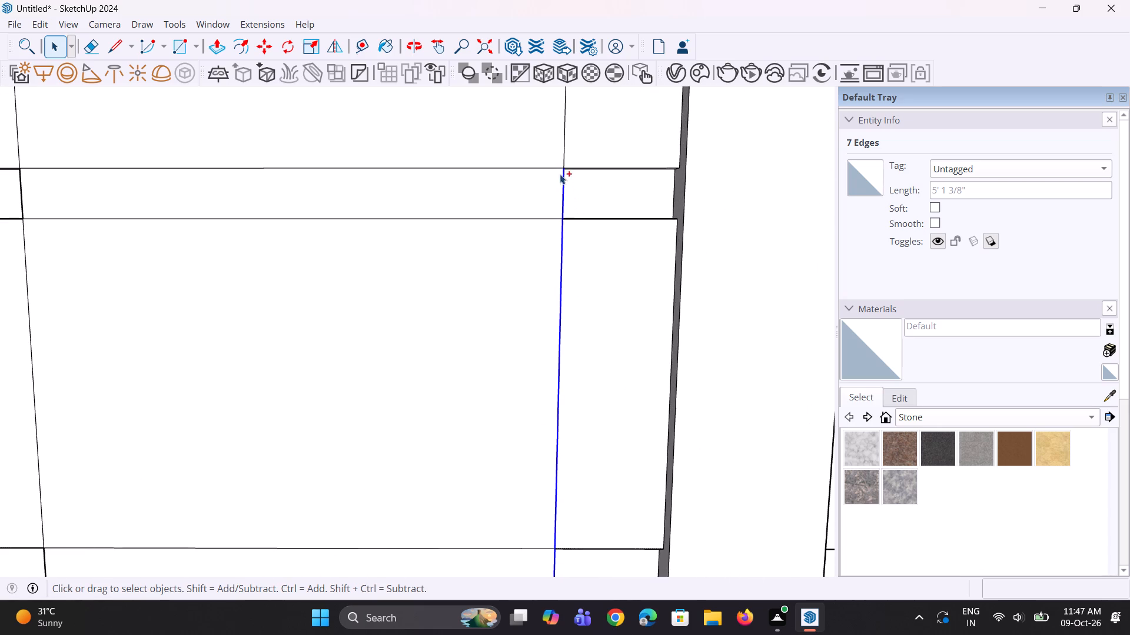
pyautogui.keyDown('ctrl'); pyautogui.click(566, 141); pyautogui.keyUp('ctrl')
pyautogui.scroll(-5, 612, 246)
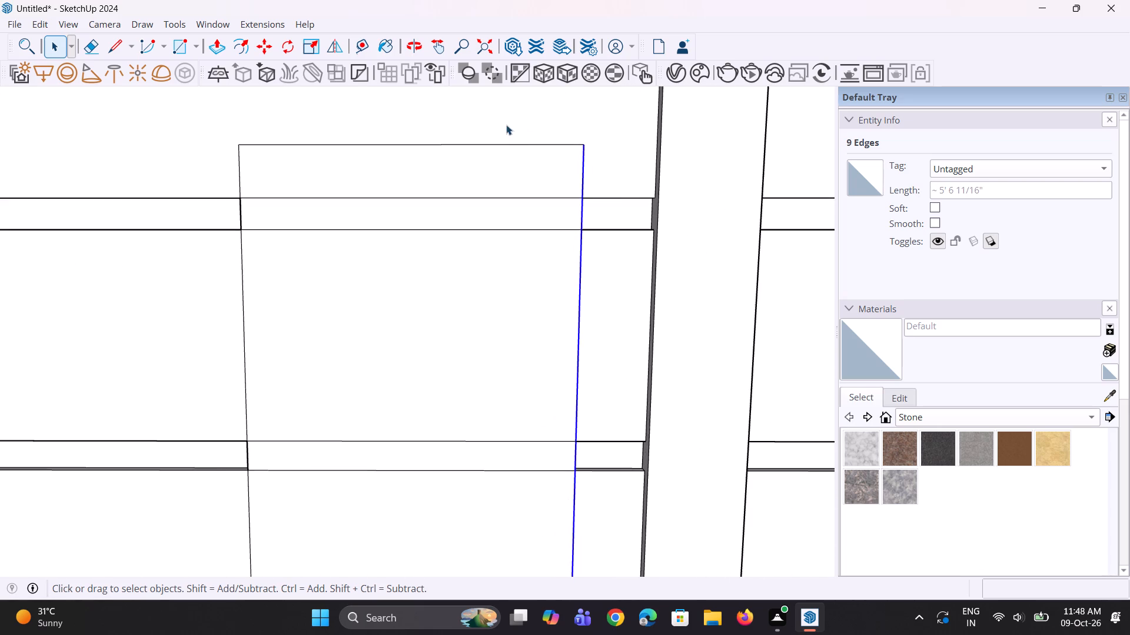
# Add the rectangle's top edge and its opposite side's segments, from the top corner down to the third slat joint, to the selection.
pyautogui.scroll(6, 519, 157)
pyautogui.keyDown('ctrl'); pyautogui.click(563, 138); pyautogui.keyUp('ctrl')
pyautogui.scroll(-13, 633, 213)
pyautogui.scroll(10, 471, 212)
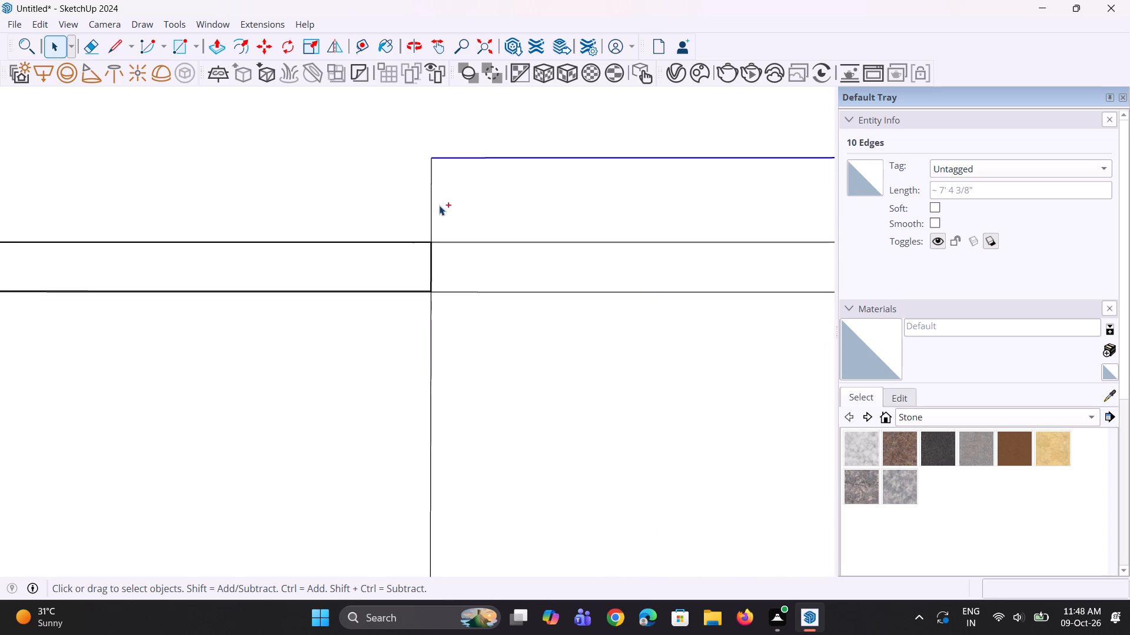
pyautogui.keyDown('ctrl'); pyautogui.click(431, 202); pyautogui.keyUp('ctrl')
pyautogui.keyDown('ctrl'); pyautogui.click(430, 251); pyautogui.keyUp('ctrl')
pyautogui.scroll(-1, 443, 256)
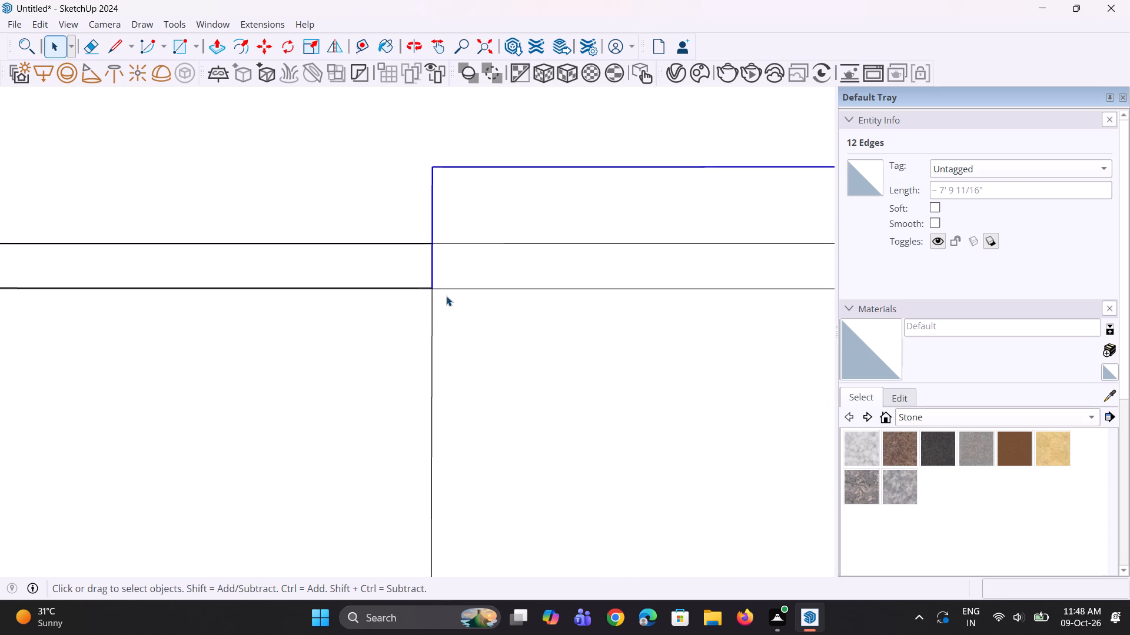
pyautogui.keyDown('ctrl'); pyautogui.click(433, 325); pyautogui.keyUp('ctrl')
pyautogui.scroll(-9, 470, 284)
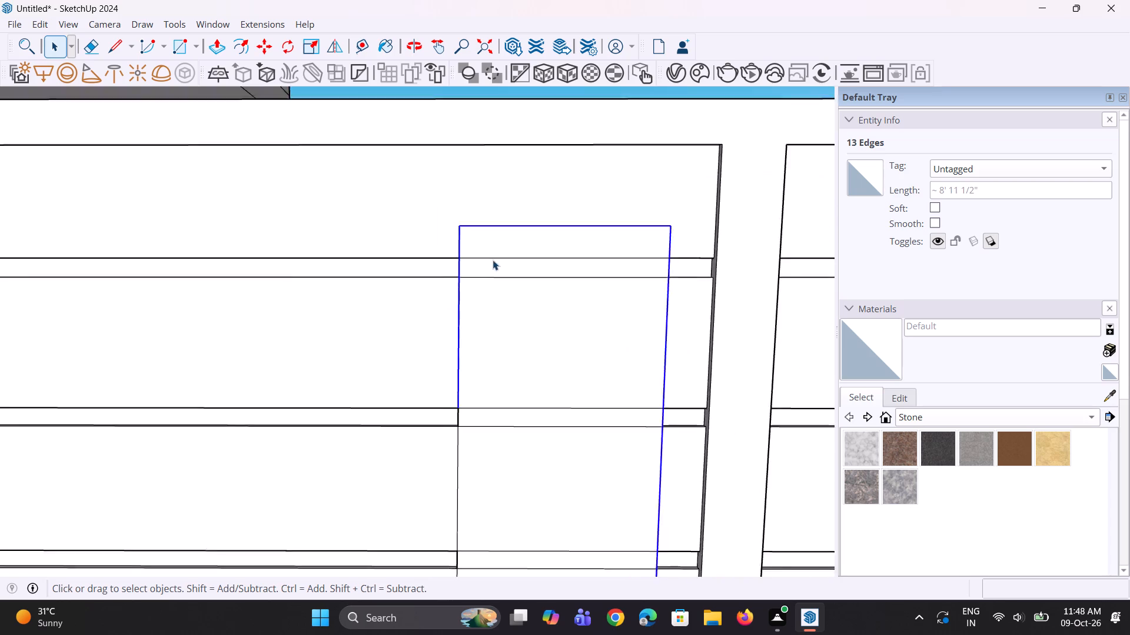
pyautogui.scroll(-3, 493, 260)
pyautogui.scroll(9, 447, 449)
pyautogui.keyDown('ctrl'); pyautogui.click(477, 314); pyautogui.keyUp('ctrl')
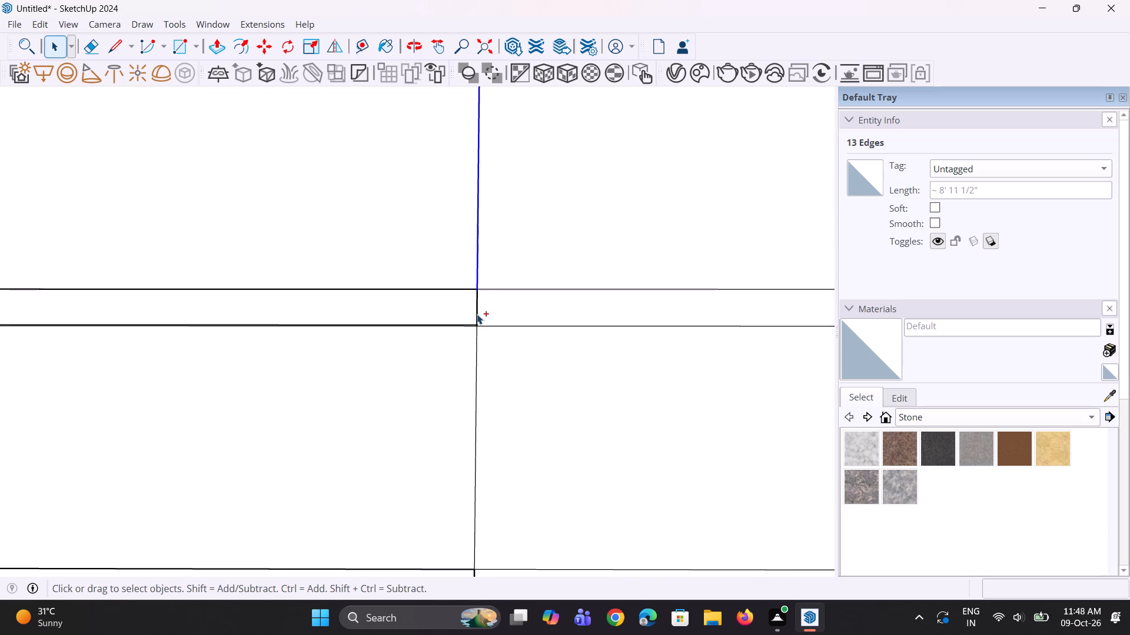
pyautogui.keyDown('ctrl'); pyautogui.click(477, 376); pyautogui.keyUp('ctrl')
pyautogui.scroll(-13, 486, 347)
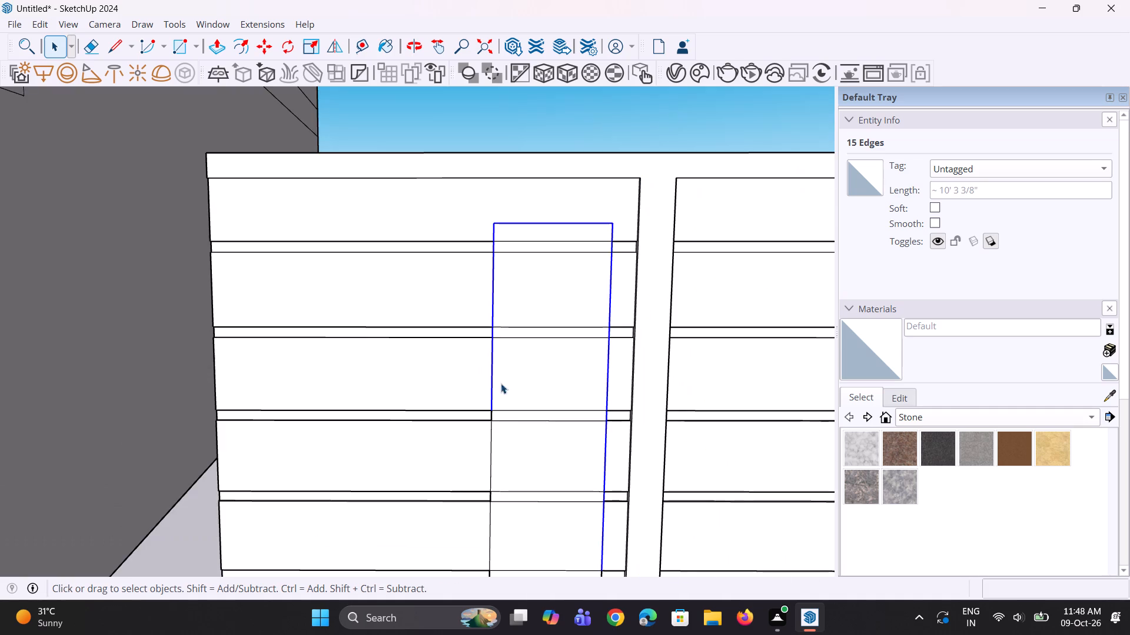
# Add the rectangle's remaining vertical segments on the side away from the central strip, from the third slat joint down to the bottom corner, to the selection.
pyautogui.scroll(4, 468, 543)
pyautogui.scroll(8, 510, 360)
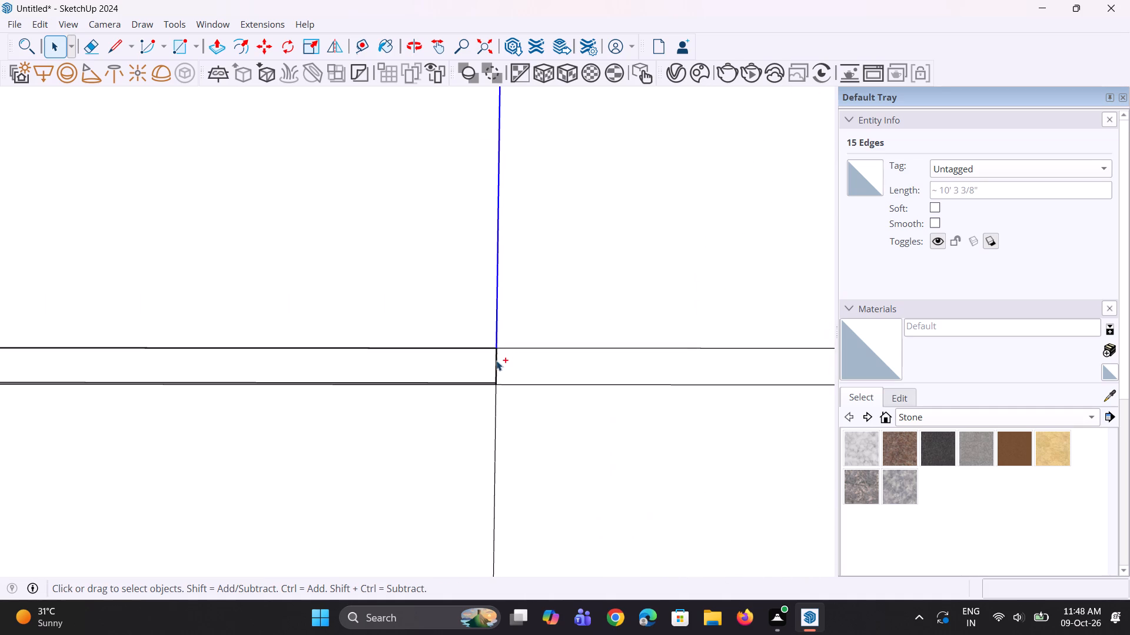
pyautogui.keyDown('ctrl'); pyautogui.click(496, 360); pyautogui.keyUp('ctrl')
pyautogui.keyDown('ctrl'); pyautogui.click(495, 414); pyautogui.keyUp('ctrl')
pyautogui.scroll(-4, 500, 329)
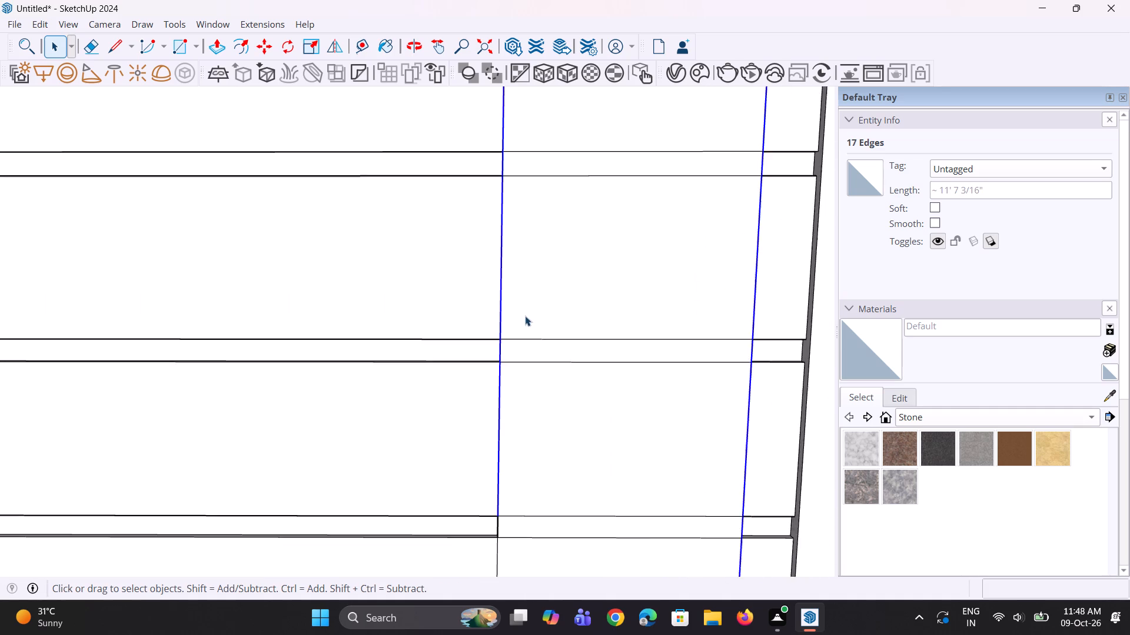
pyautogui.scroll(-14, 525, 316)
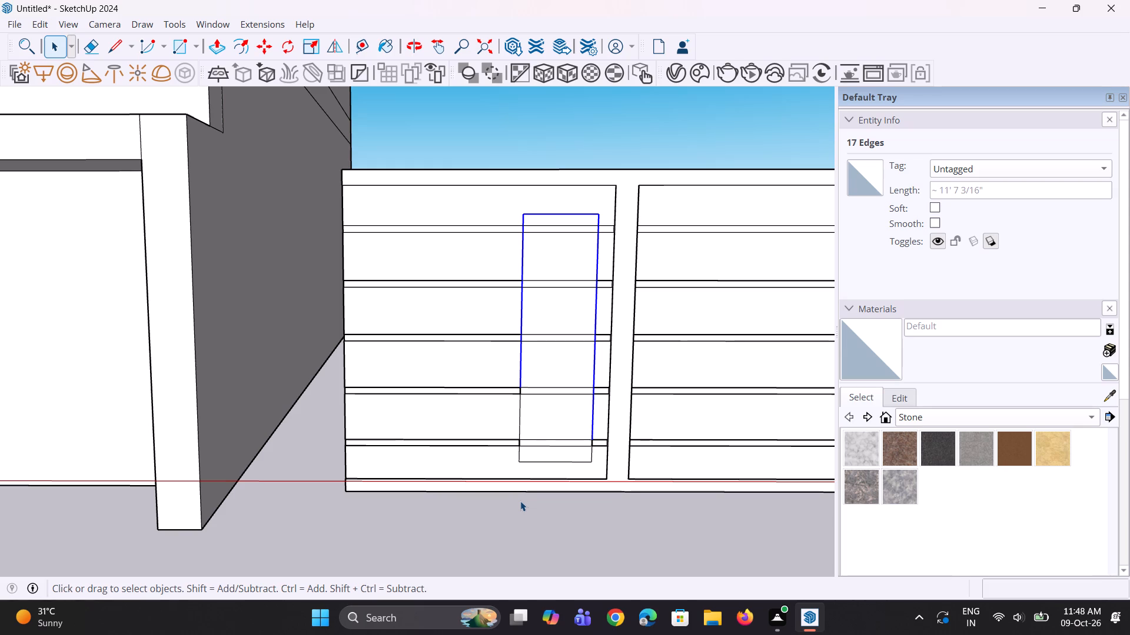
pyautogui.scroll(7, 513, 393)
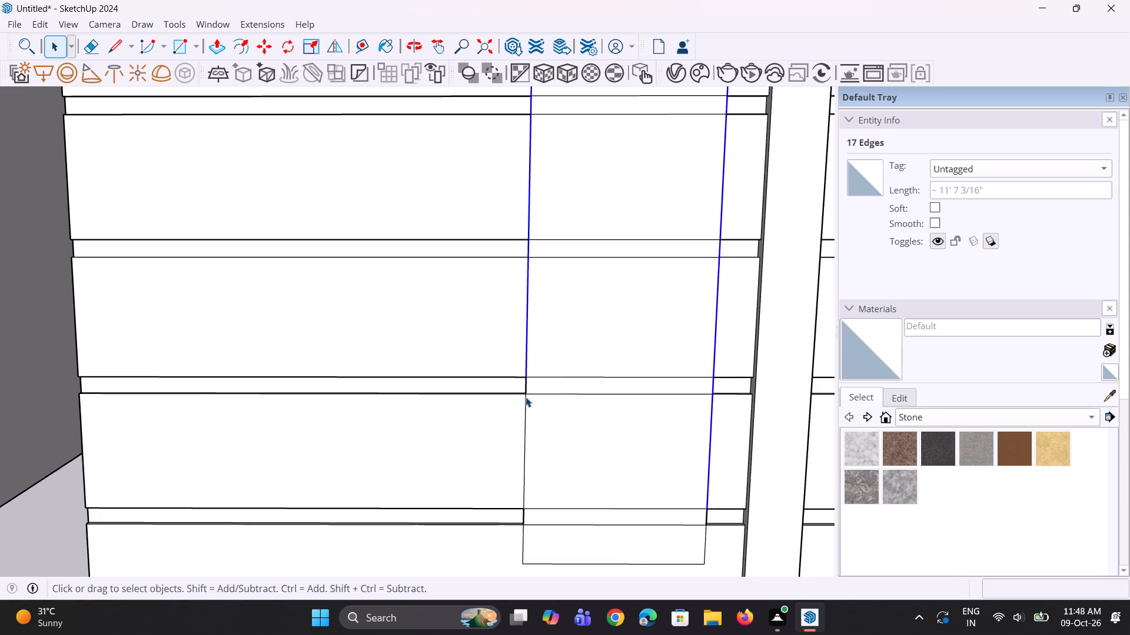
pyautogui.scroll(5, 526, 397)
pyautogui.keyDown('ctrl'); pyautogui.click(526, 379); pyautogui.keyUp('ctrl')
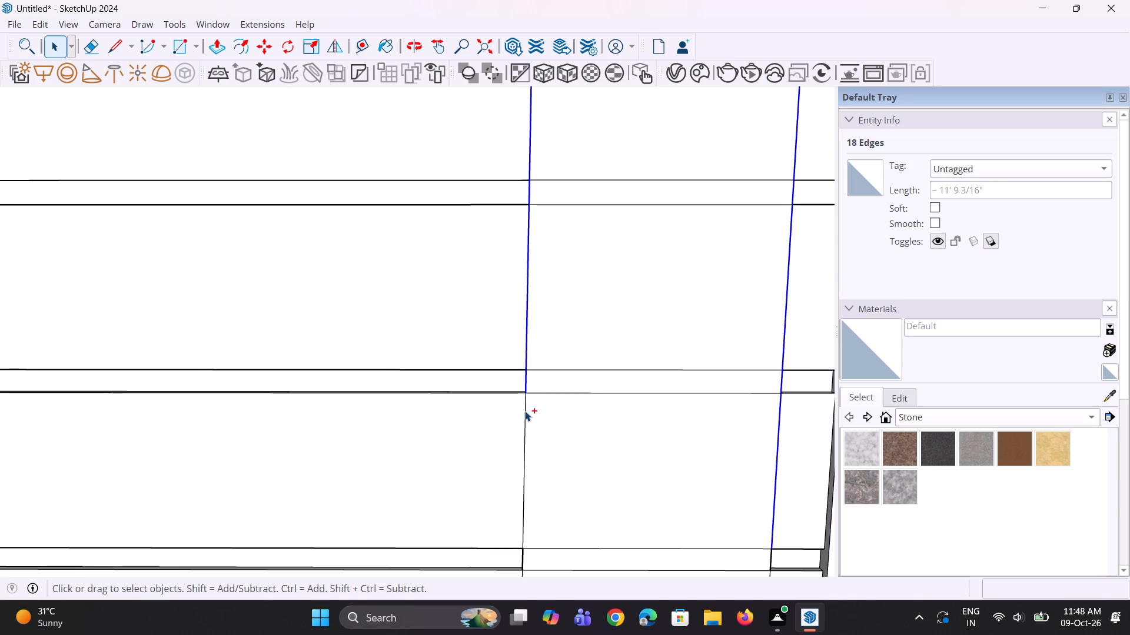
pyautogui.keyDown('ctrl'); pyautogui.click(525, 411); pyautogui.keyUp('ctrl')
pyautogui.scroll(-9, 534, 371)
pyautogui.scroll(7, 540, 459)
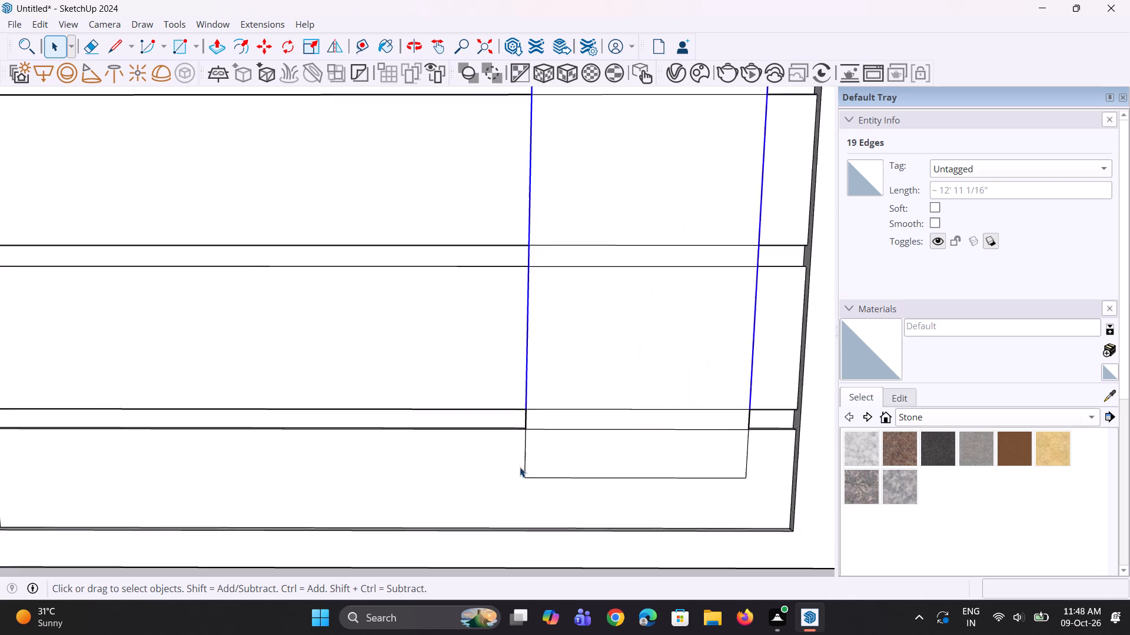
pyautogui.scroll(2, 520, 467)
pyautogui.keyDown('ctrl'); pyautogui.click(528, 413); pyautogui.keyUp('ctrl')
pyautogui.keyDown('ctrl'); pyautogui.click(527, 431); pyautogui.keyUp('ctrl')
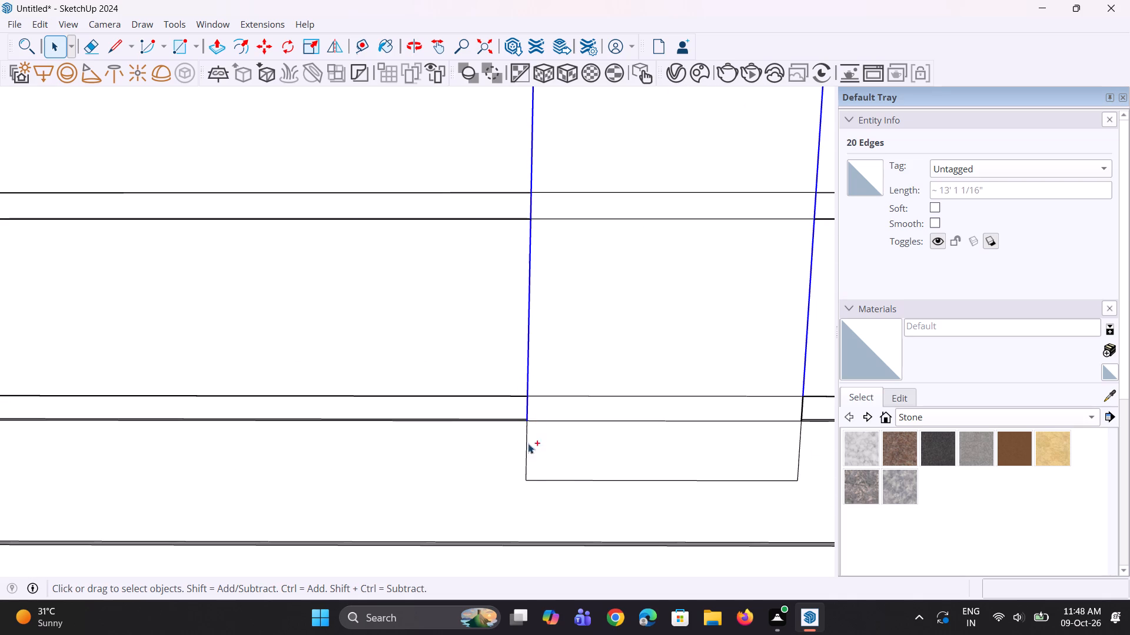
# Add the rectangle's bottom edge and the last two vertical segments beside the central strip to the selection, completing the outline.
pyautogui.keyDown('ctrl'); pyautogui.click(561, 480); pyautogui.keyUp('ctrl')
pyautogui.scroll(-4, 478, 484)
pyautogui.scroll(6, 722, 453)
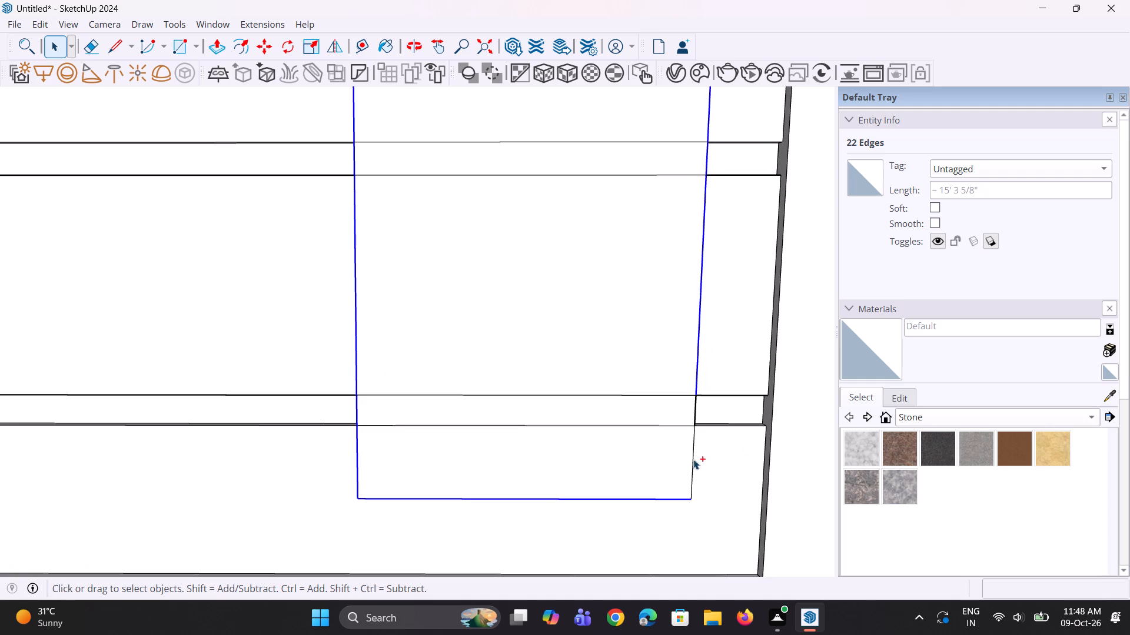
pyautogui.keyDown('ctrl'); pyautogui.click(693, 459); pyautogui.keyUp('ctrl')
pyautogui.keyDown('ctrl'); pyautogui.click(696, 419); pyautogui.keyUp('ctrl')
pyautogui.scroll(-5, 633, 407)
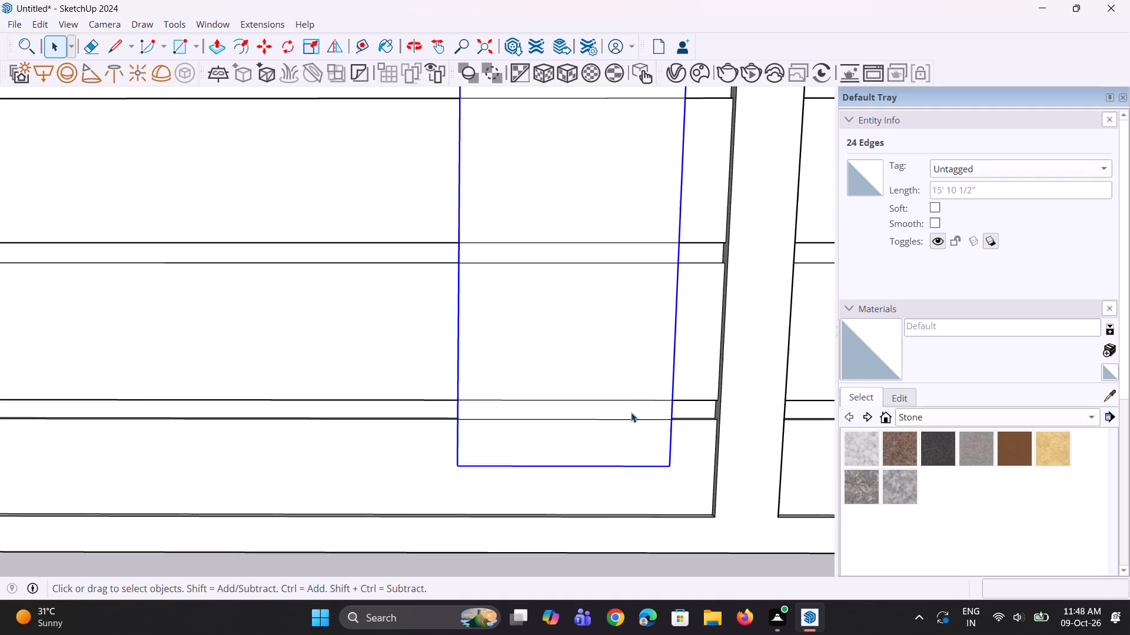
pyautogui.scroll(-13, 631, 412)
# Copy the selected rectangle outline horizontally about 3' 1" onto the panel section across the central strip, and clear the selection.
pyautogui.press('m')
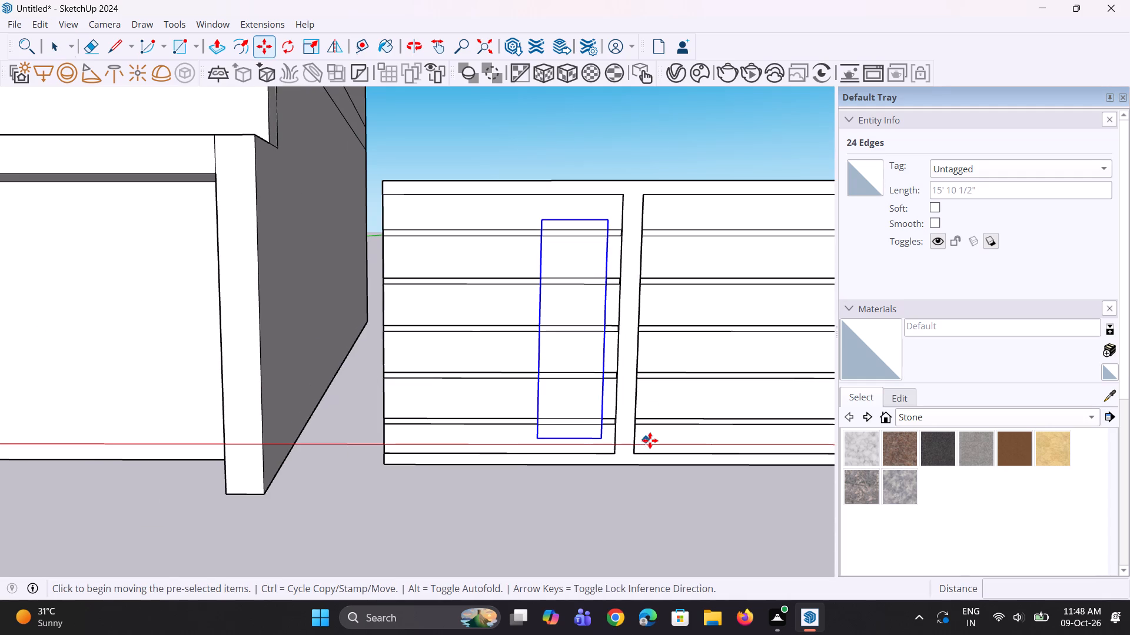
pyautogui.click(602, 439)
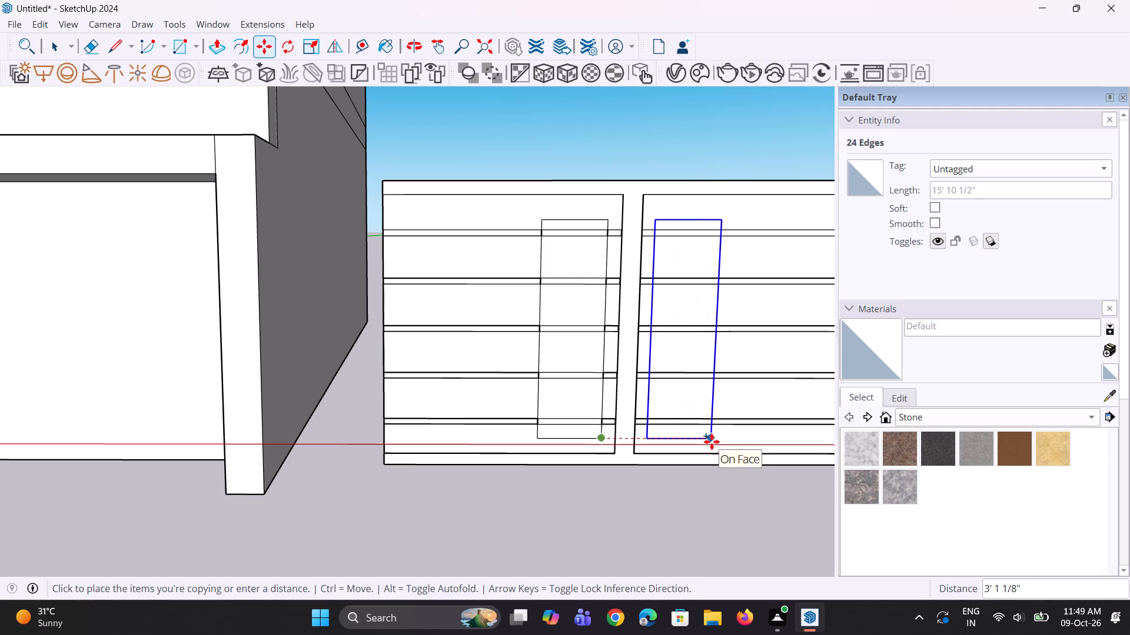
pyautogui.click(712, 442)
pyautogui.press('space')
pyautogui.press('space')
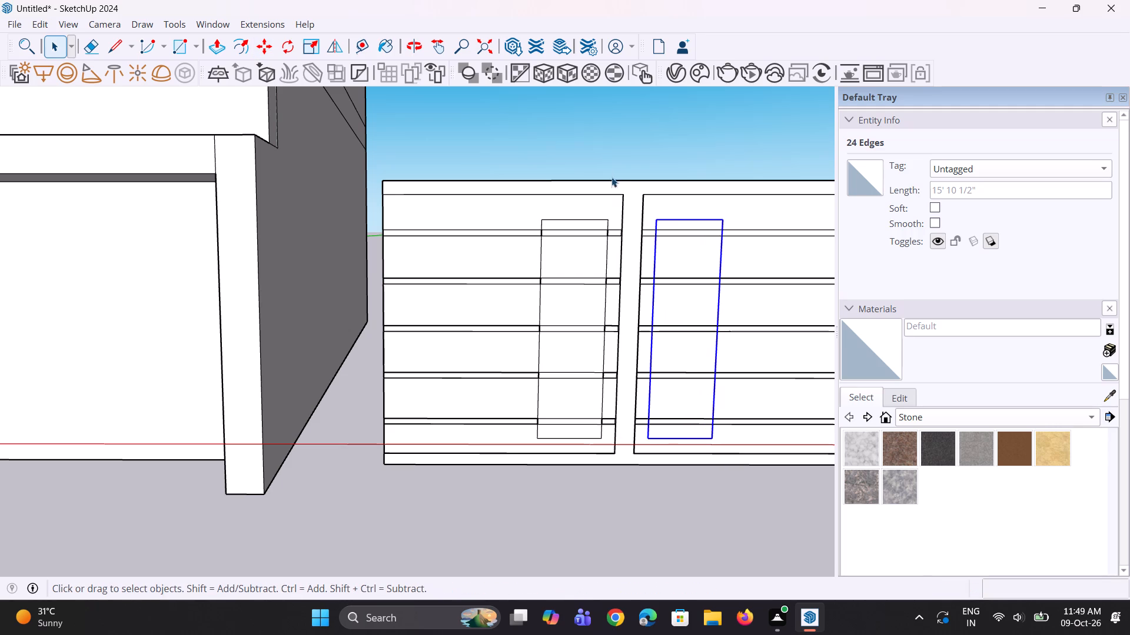
pyautogui.click(626, 151)
# Extrude the top segment of the original rectangle slightly outward from the panel face.
pyautogui.scroll(3, 560, 254)
pyautogui.press('p')
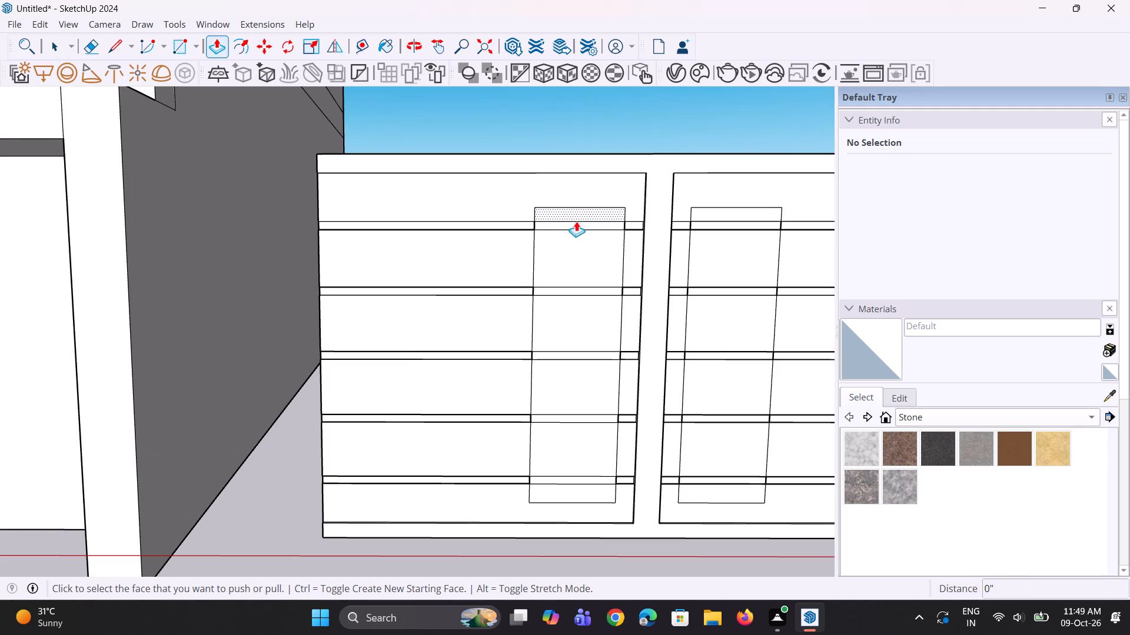
pyautogui.click(582, 215)
pyautogui.click(584, 215)
pyautogui.moveTo(481, 257); pyautogui.dragTo(623, 306, button='middle')
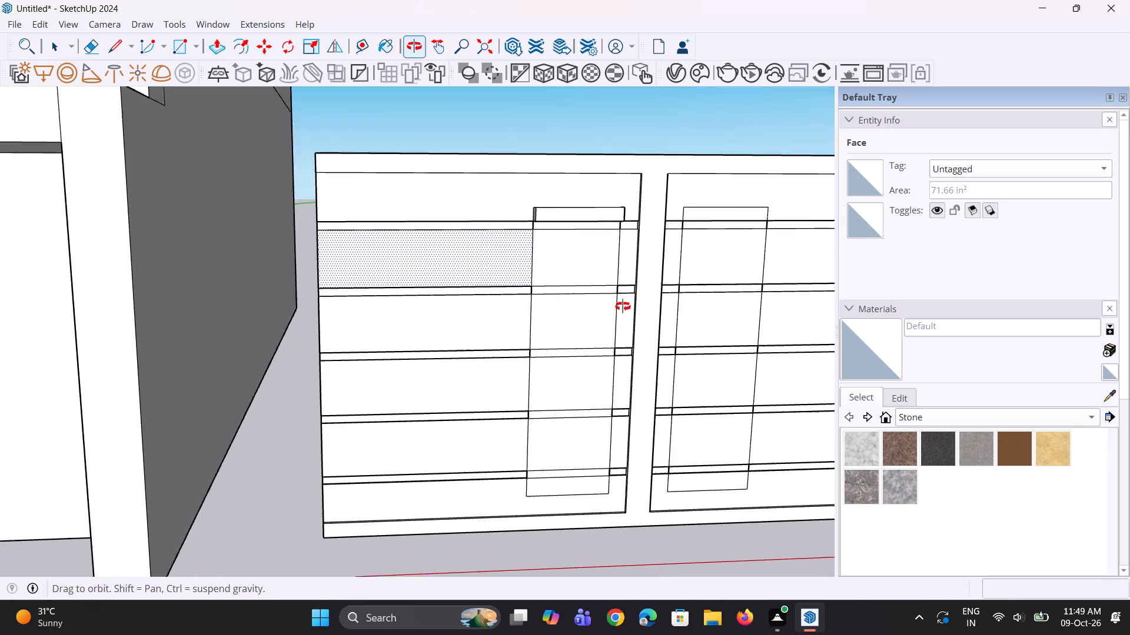
pyautogui.moveTo(623, 306); pyautogui.dragTo(751, 288, button='middle')
pyautogui.scroll(7, 491, 206)
pyautogui.click(511, 205)
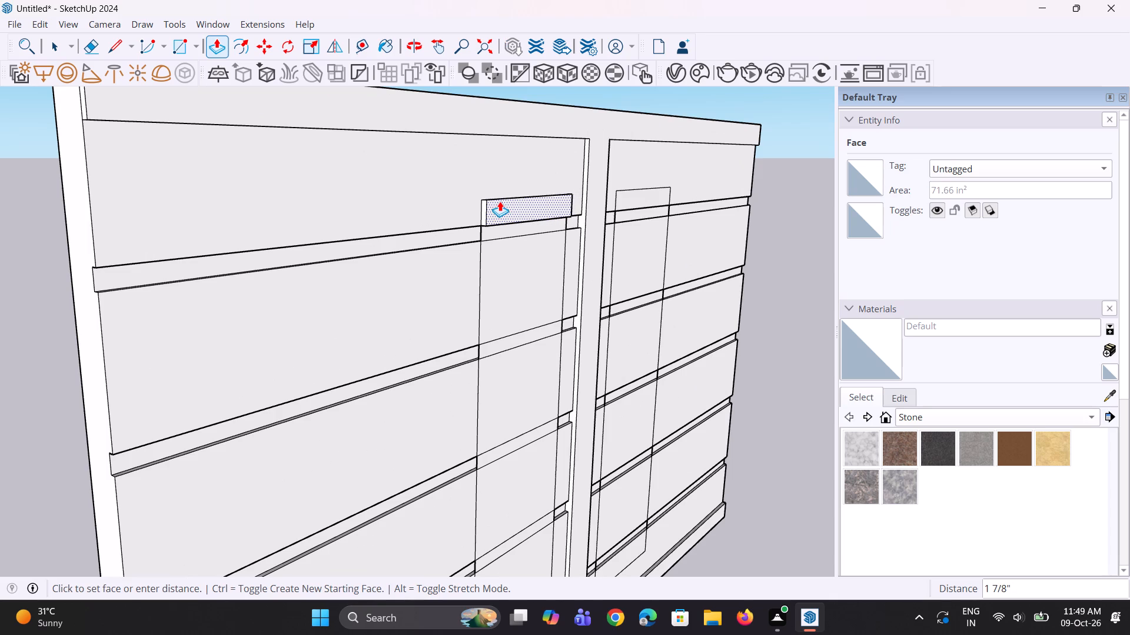
pyautogui.click(498, 201)
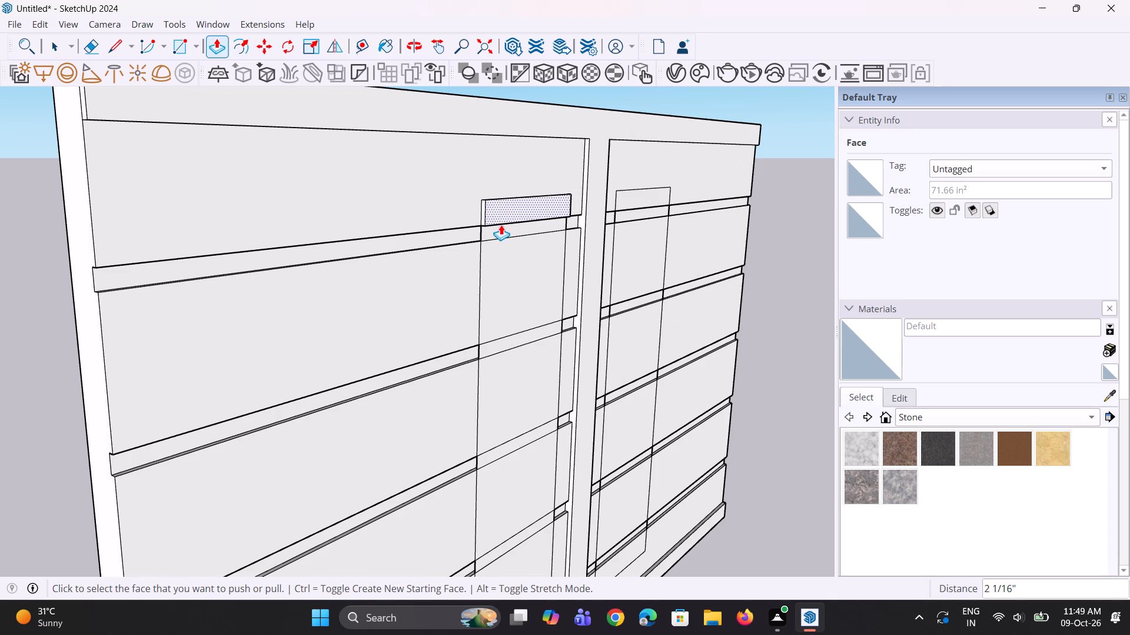
# Extrude the original rectangle's joint and slat segments 5/8", from the first joint down to the slat below the third joint.
pyautogui.click(502, 228)
pyautogui.click(503, 218)
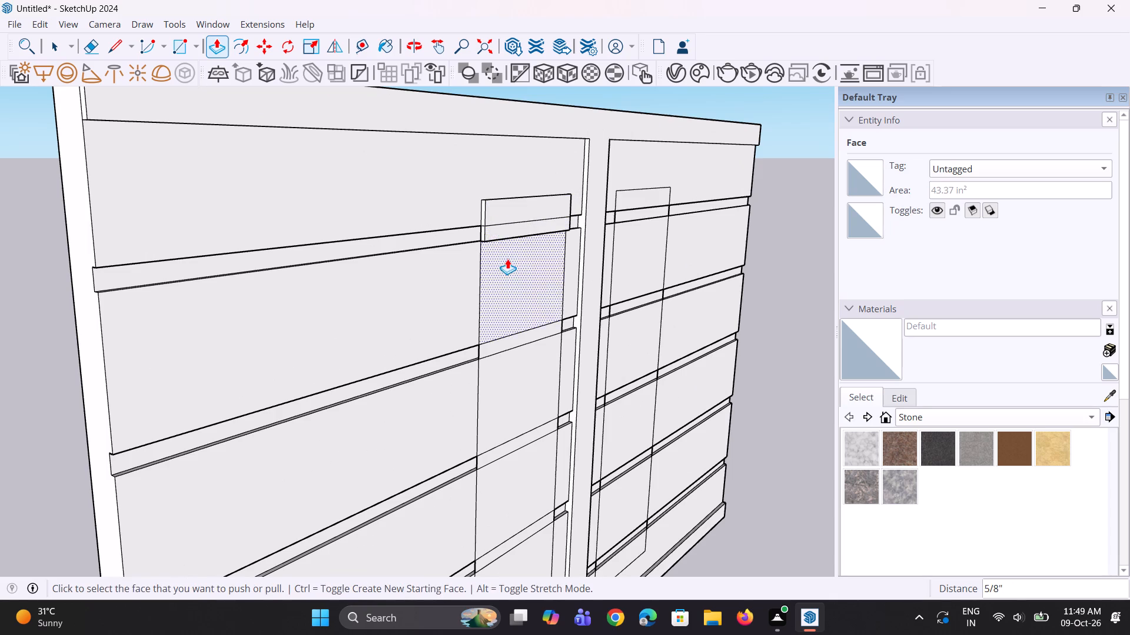
pyautogui.doubleClick(507, 259)
pyautogui.doubleClick(520, 340)
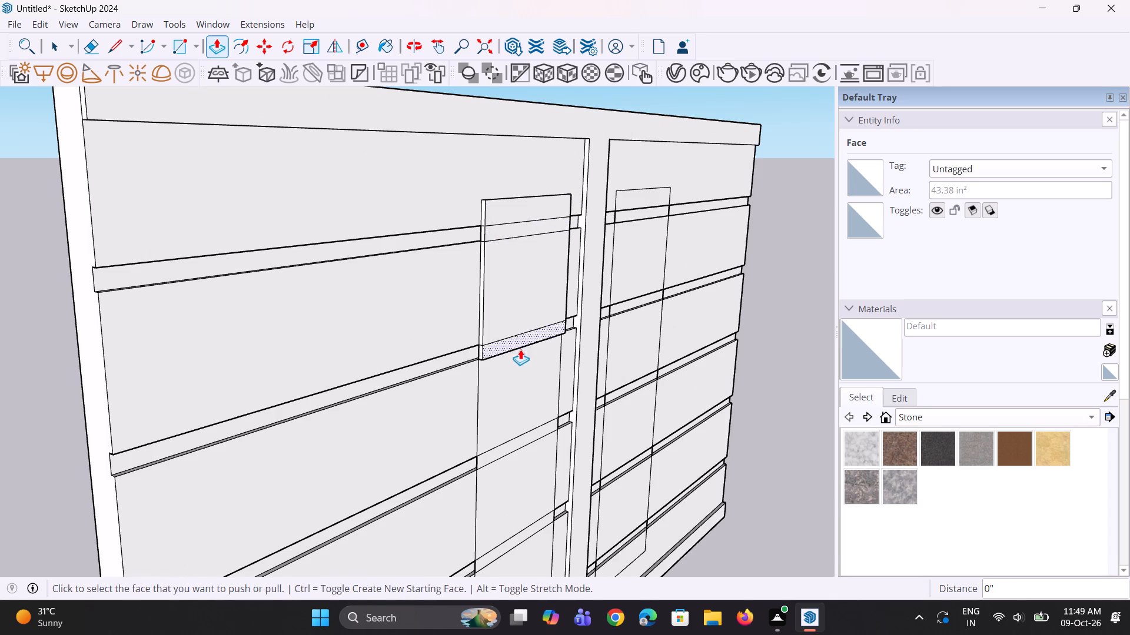
pyautogui.doubleClick(519, 380)
pyautogui.scroll(-4, 459, 296)
pyautogui.scroll(8, 500, 432)
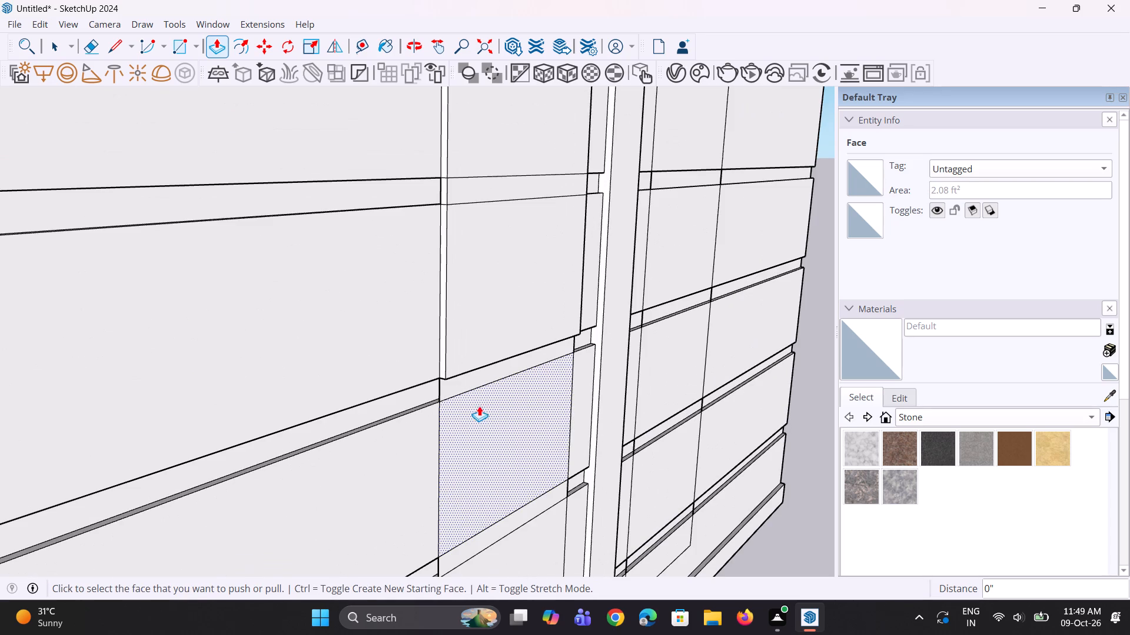
pyautogui.doubleClick(483, 379)
pyautogui.doubleClick(499, 441)
# Extrude the original rectangle's remaining lower slat, joint and bottom segments by the same distance, flush with the segments above.
pyautogui.scroll(-5, 406, 278)
pyautogui.scroll(3, 491, 503)
pyautogui.doubleClick(448, 481)
pyautogui.doubleClick(459, 433)
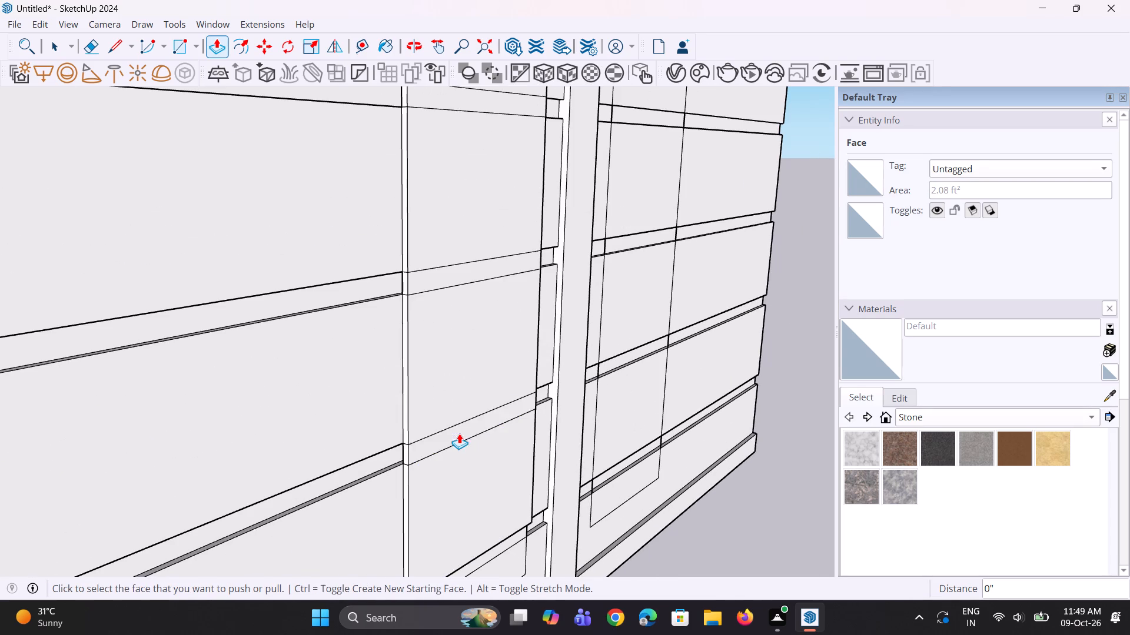
pyautogui.scroll(-8, 427, 305)
pyautogui.scroll(8, 434, 473)
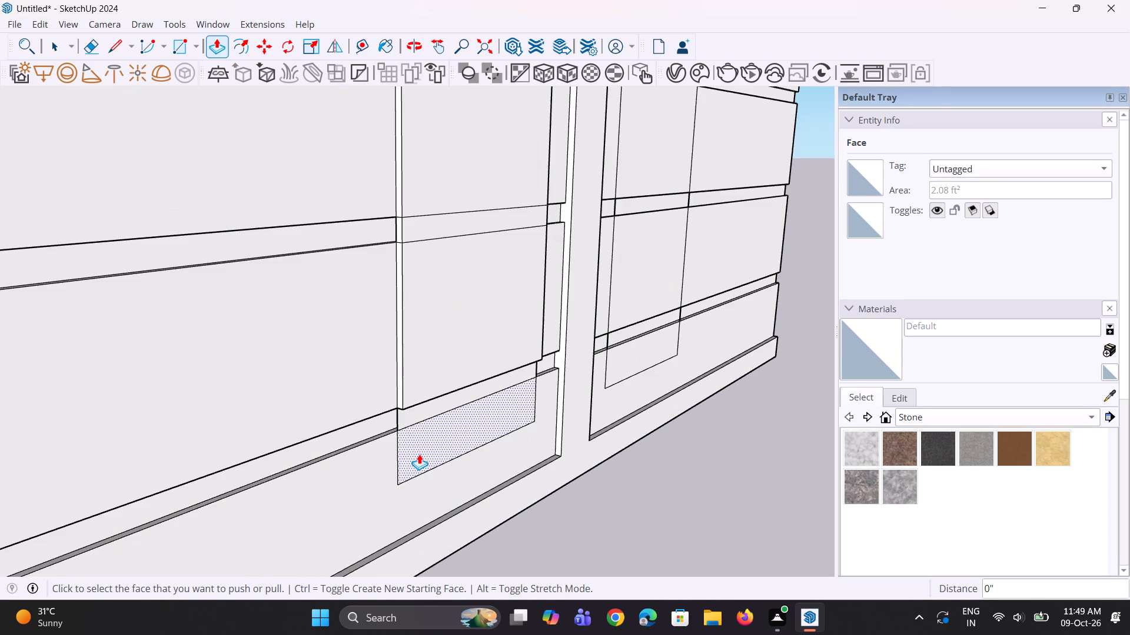
pyautogui.doubleClick(419, 454)
pyautogui.doubleClick(424, 419)
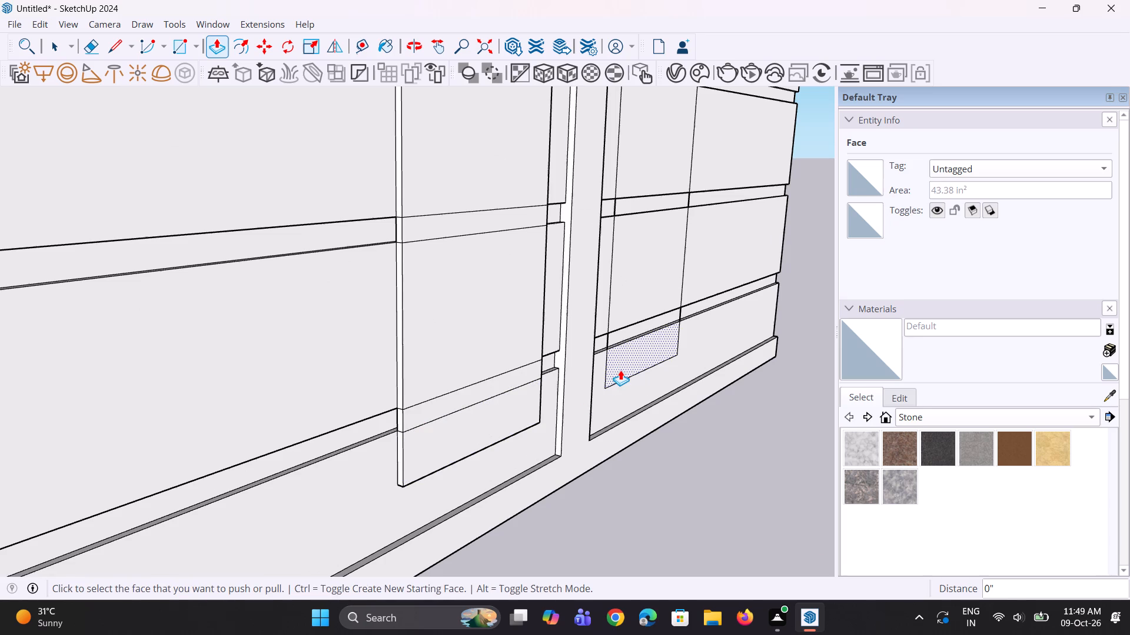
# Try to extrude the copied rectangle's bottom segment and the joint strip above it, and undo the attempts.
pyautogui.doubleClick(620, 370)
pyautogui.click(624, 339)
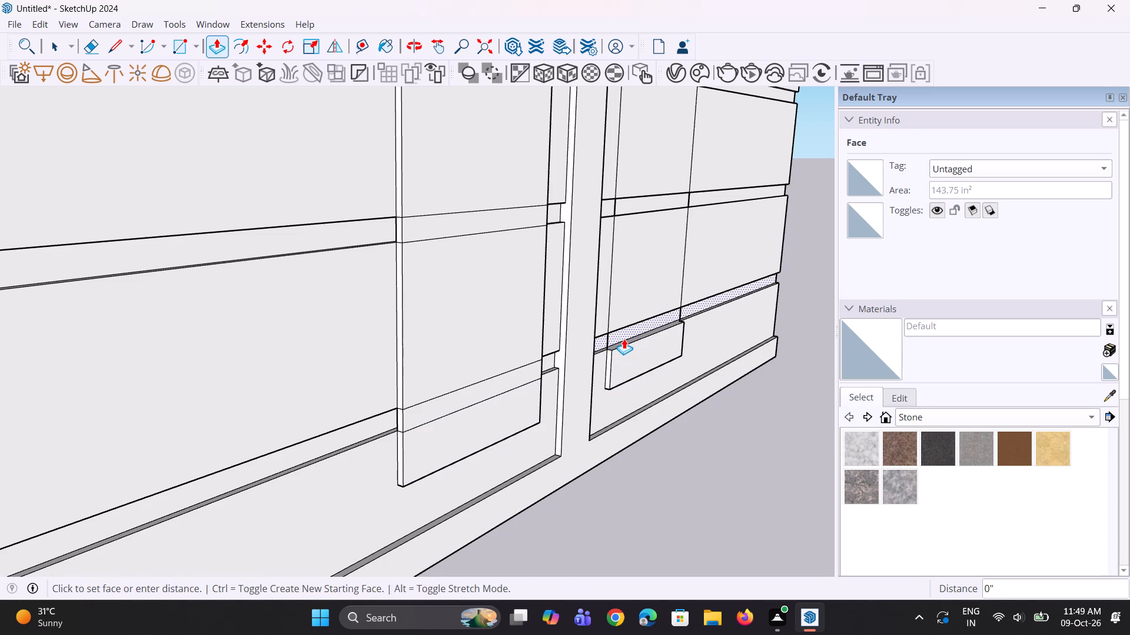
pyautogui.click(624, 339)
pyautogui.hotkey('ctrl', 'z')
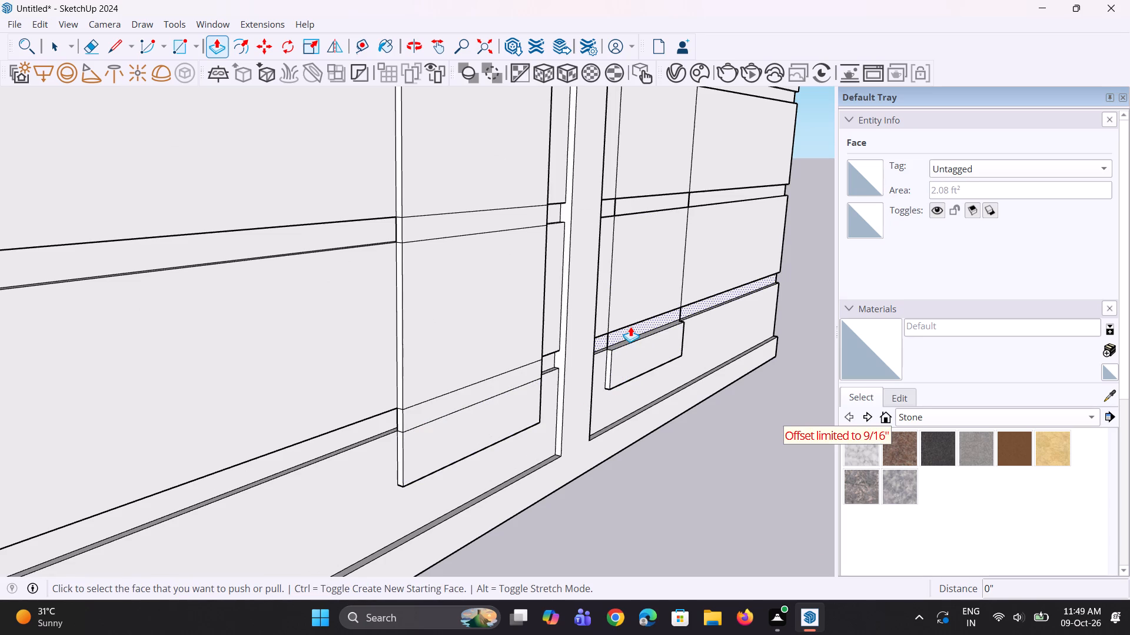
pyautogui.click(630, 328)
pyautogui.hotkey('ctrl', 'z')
# Extrude the copied rectangle's bottom segment 5/8", flush with the raised face of the original rectangle.
pyautogui.moveTo(660, 342); pyautogui.dragTo(527, 327, button='middle')
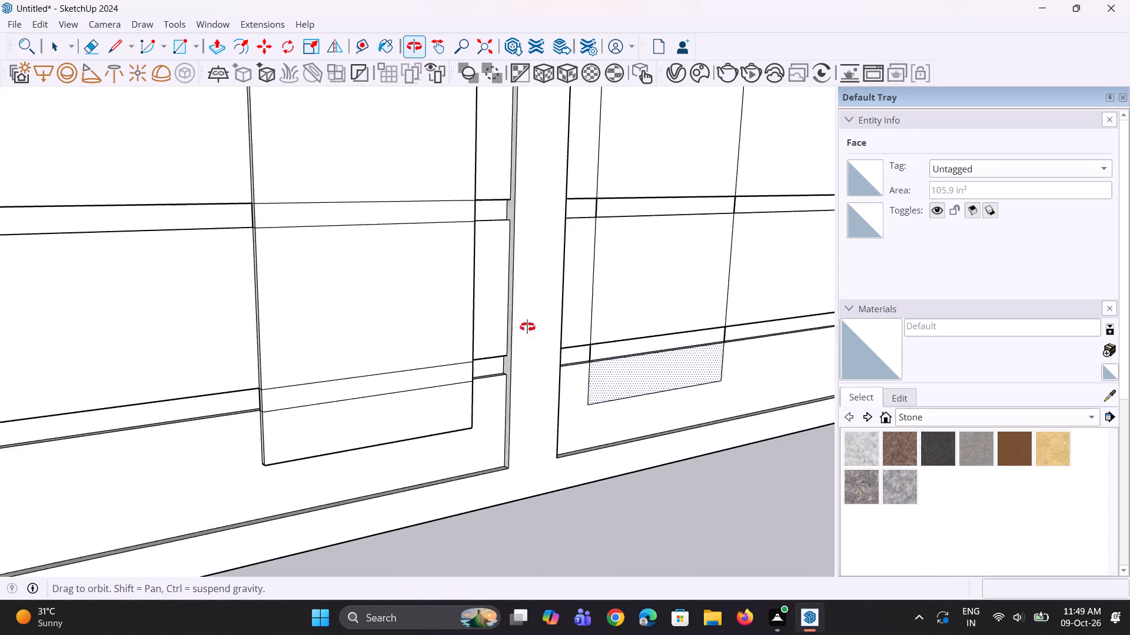
pyautogui.moveTo(527, 327); pyautogui.dragTo(527, 327, button='middle')
pyautogui.click(608, 375)
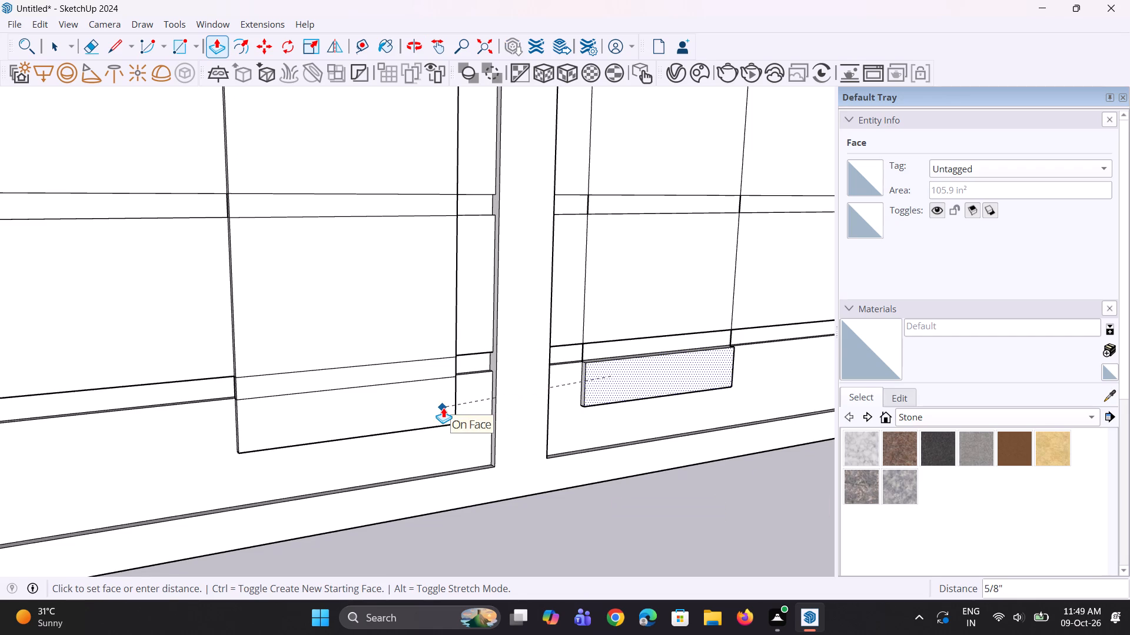
pyautogui.click(443, 407)
# Draw a 2" vertical line across the lowest joint strip, along the copied rectangle's side nearest the central strip.
pyautogui.moveTo(669, 362); pyautogui.dragTo(543, 365, button='middle')
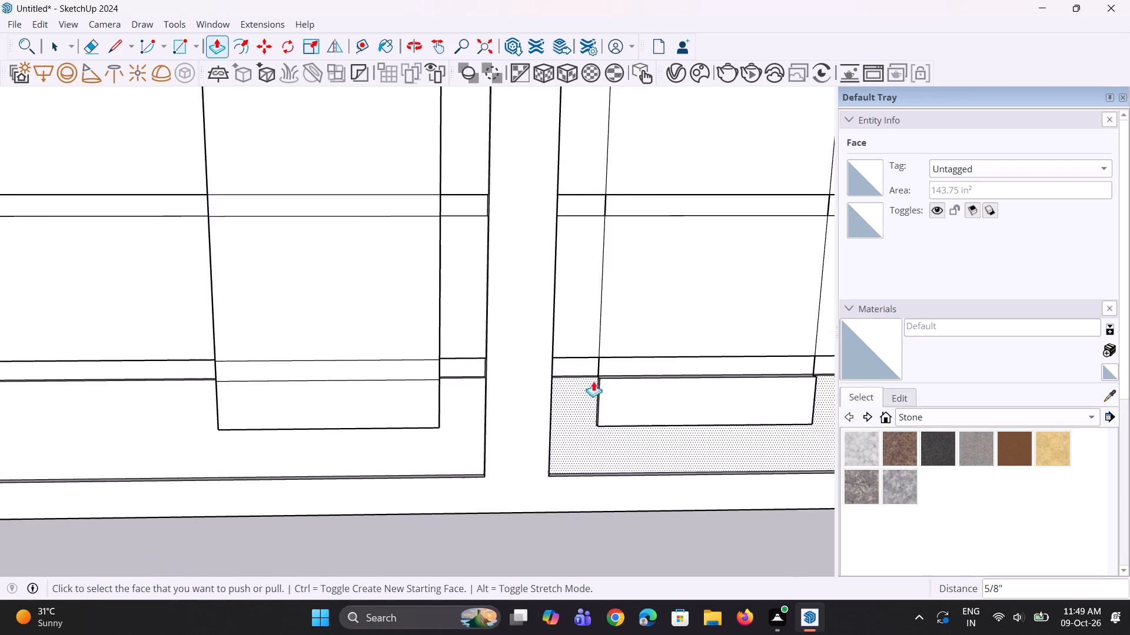
pyautogui.scroll(9, 604, 381)
pyautogui.moveTo(591, 367); pyautogui.dragTo(639, 352, button='middle')
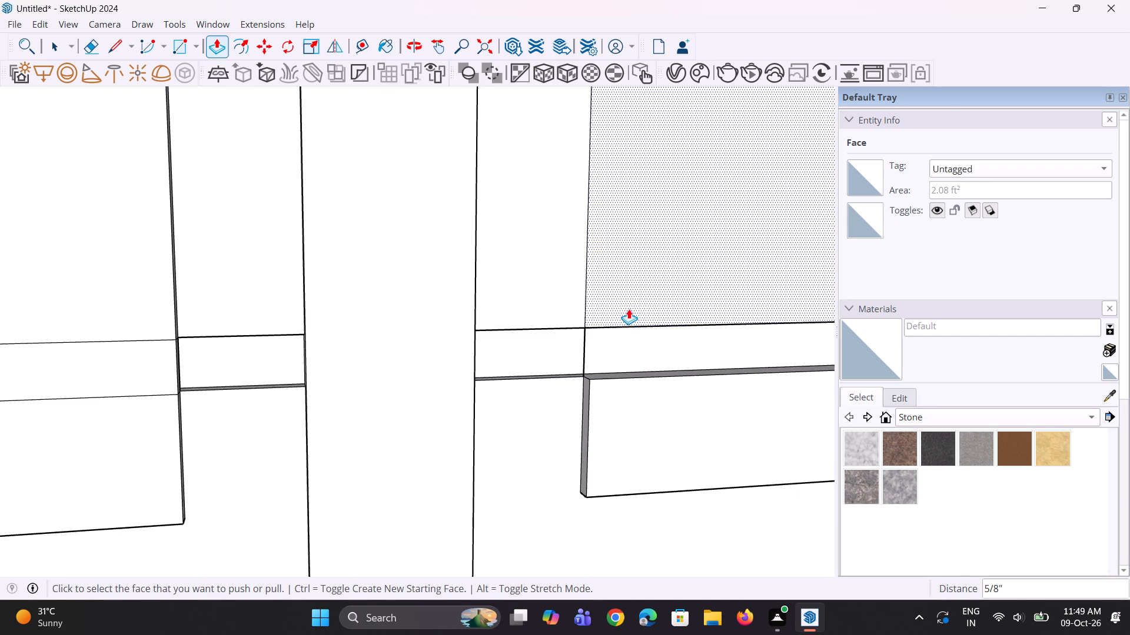
pyautogui.scroll(-6, 610, 394)
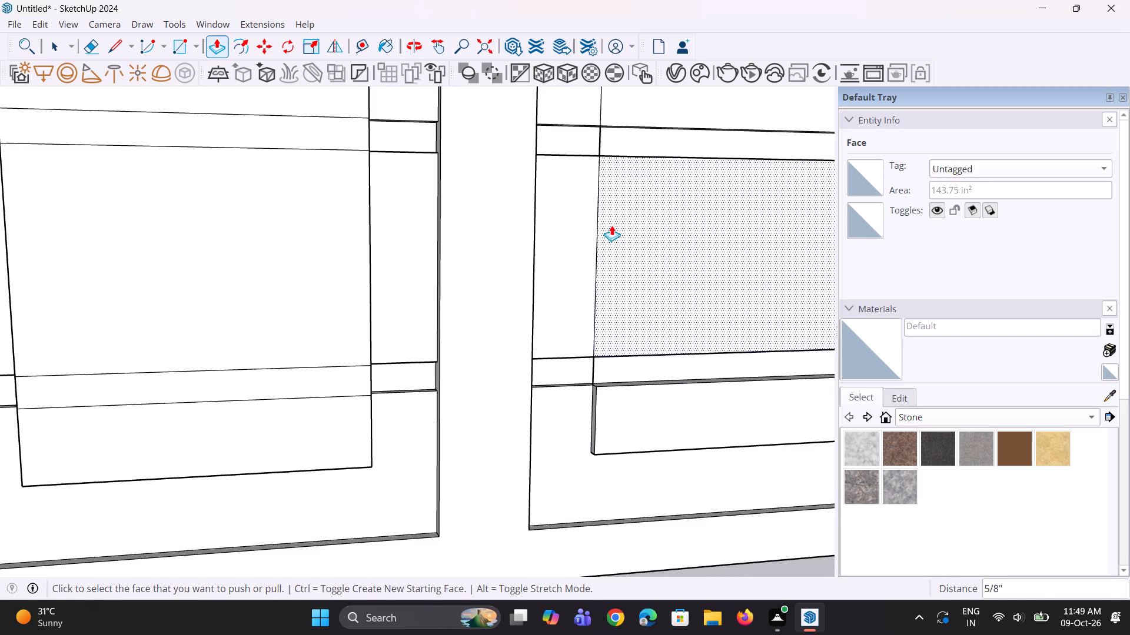
pyautogui.scroll(-2, 557, 331)
pyautogui.moveTo(573, 372); pyautogui.dragTo(578, 395, button='middle')
pyautogui.scroll(4, 590, 376)
pyautogui.moveTo(579, 371); pyautogui.dragTo(602, 370, button='middle')
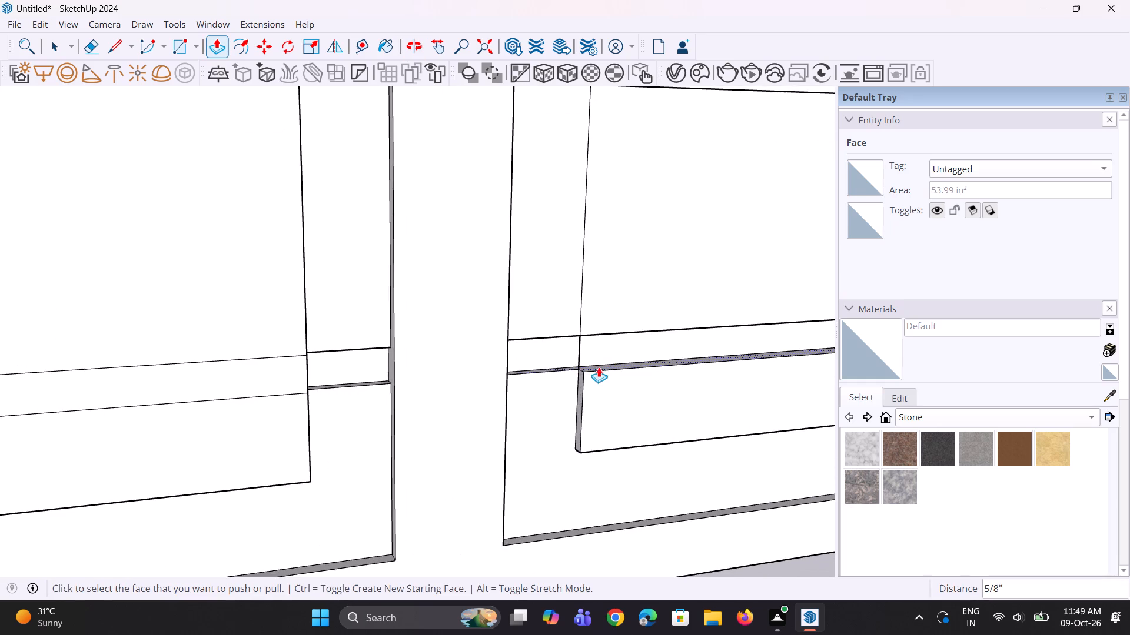
pyautogui.scroll(3, 595, 365)
pyautogui.press('l')
pyautogui.scroll(1, 566, 325)
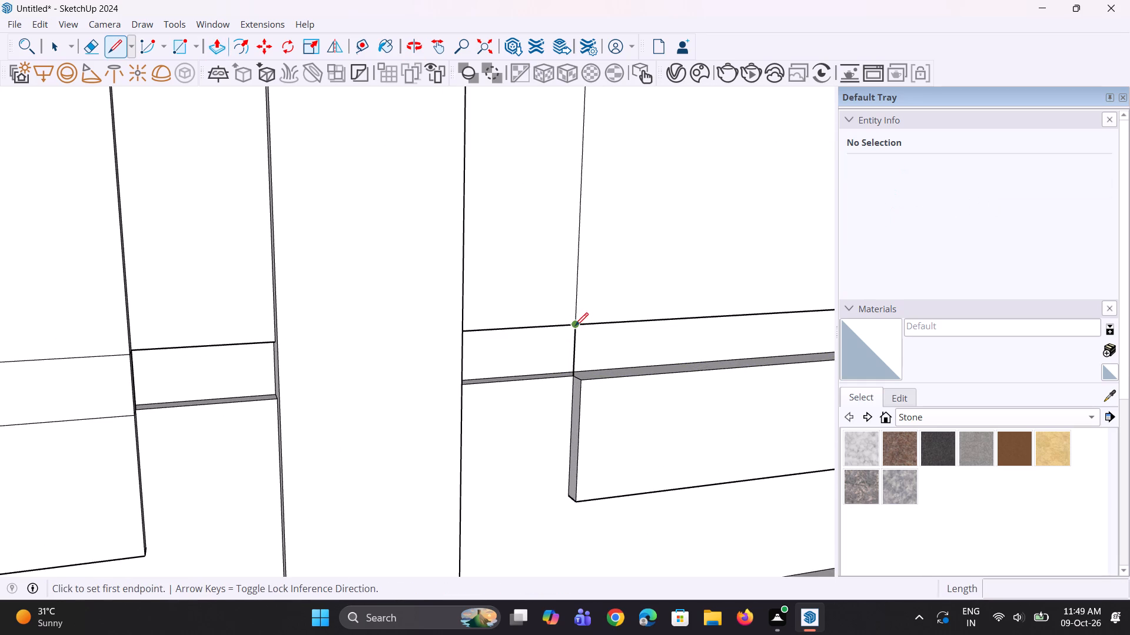
pyautogui.click(575, 326)
pyautogui.click(574, 370)
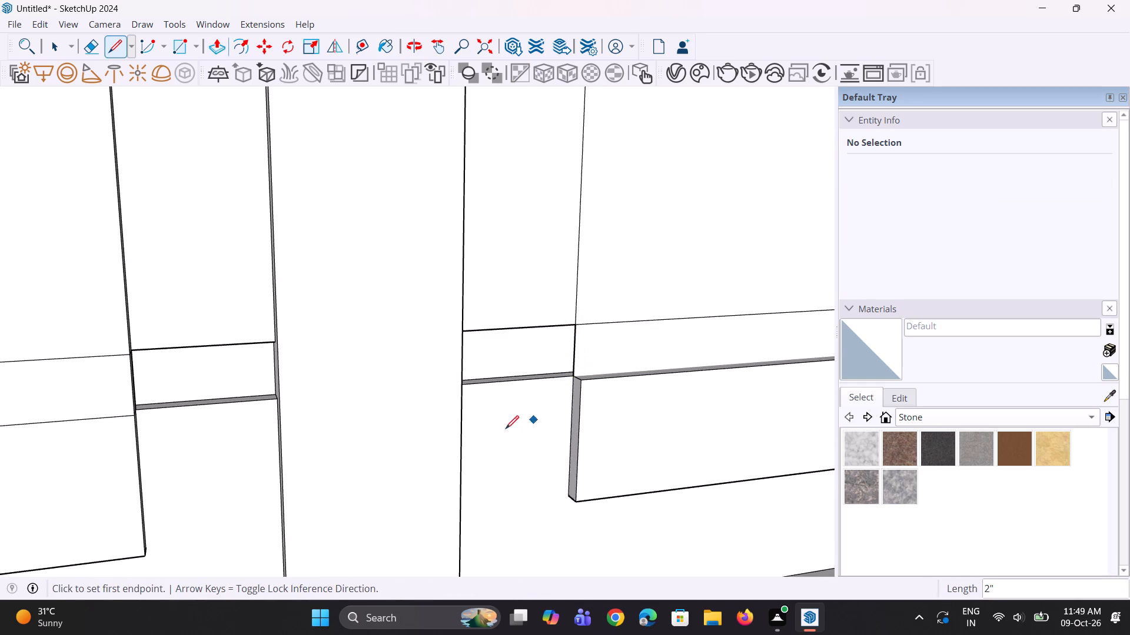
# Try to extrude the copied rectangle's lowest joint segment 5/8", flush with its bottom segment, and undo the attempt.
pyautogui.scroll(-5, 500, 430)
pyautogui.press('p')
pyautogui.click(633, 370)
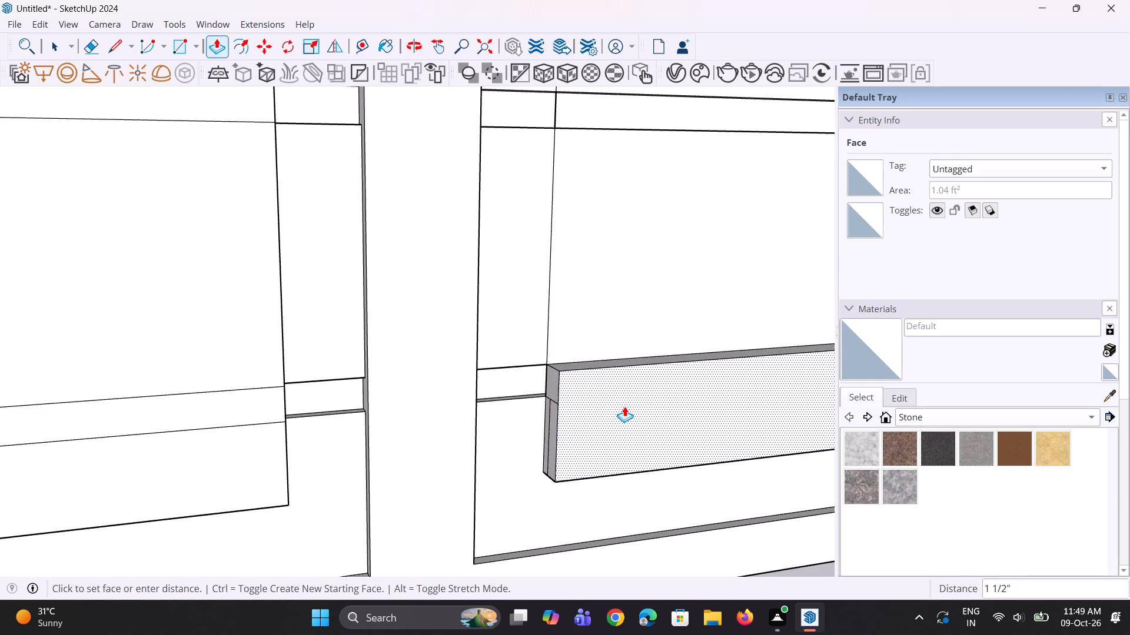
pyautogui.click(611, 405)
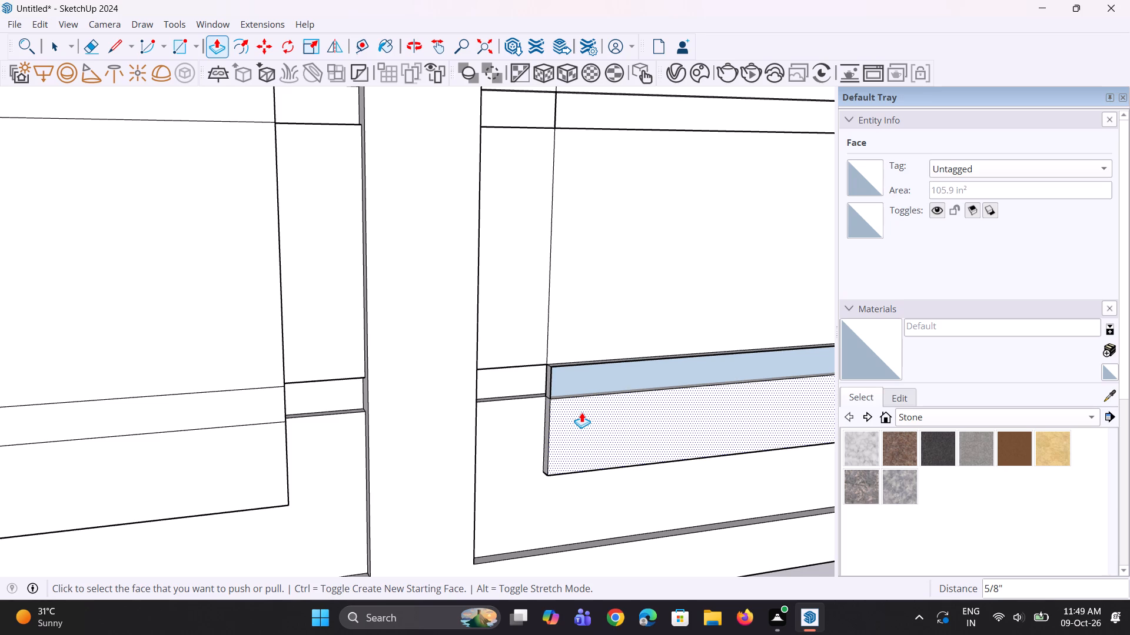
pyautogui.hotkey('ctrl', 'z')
# Draw a line along the bottom edge of the lowest joint strip, across the full width of the copied rectangle.
pyautogui.click(583, 375)
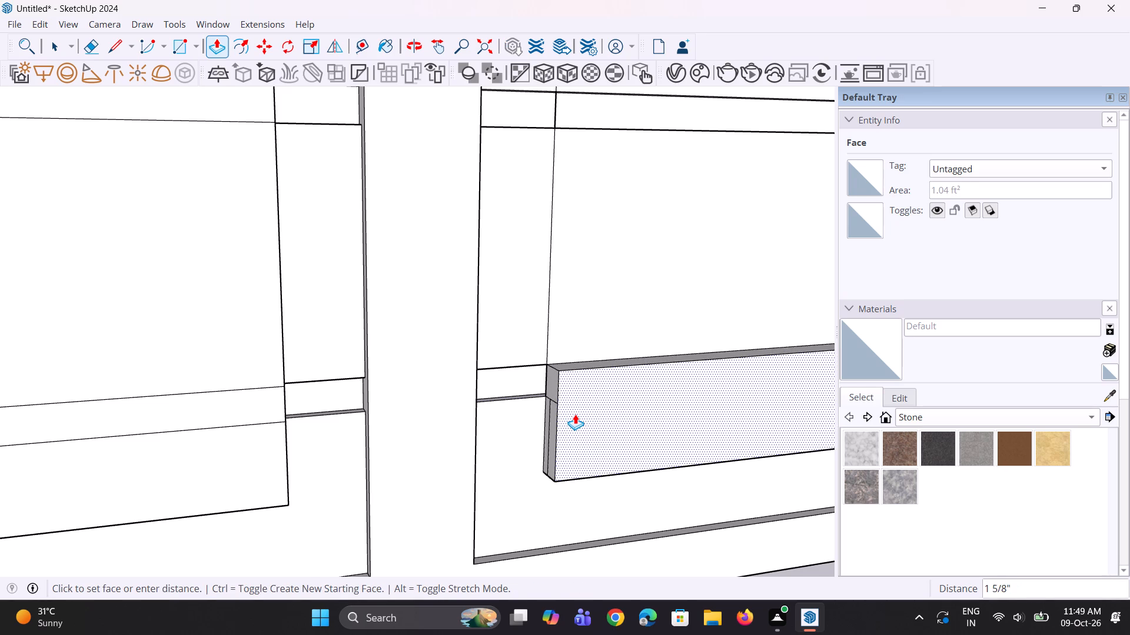
pyautogui.press('Escape')
pyautogui.moveTo(557, 447); pyautogui.dragTo(604, 449, button='middle')
pyautogui.moveTo(577, 386); pyautogui.dragTo(550, 436, button='middle')
pyautogui.press('l')
pyautogui.scroll(1, 546, 406)
pyautogui.click(540, 387)
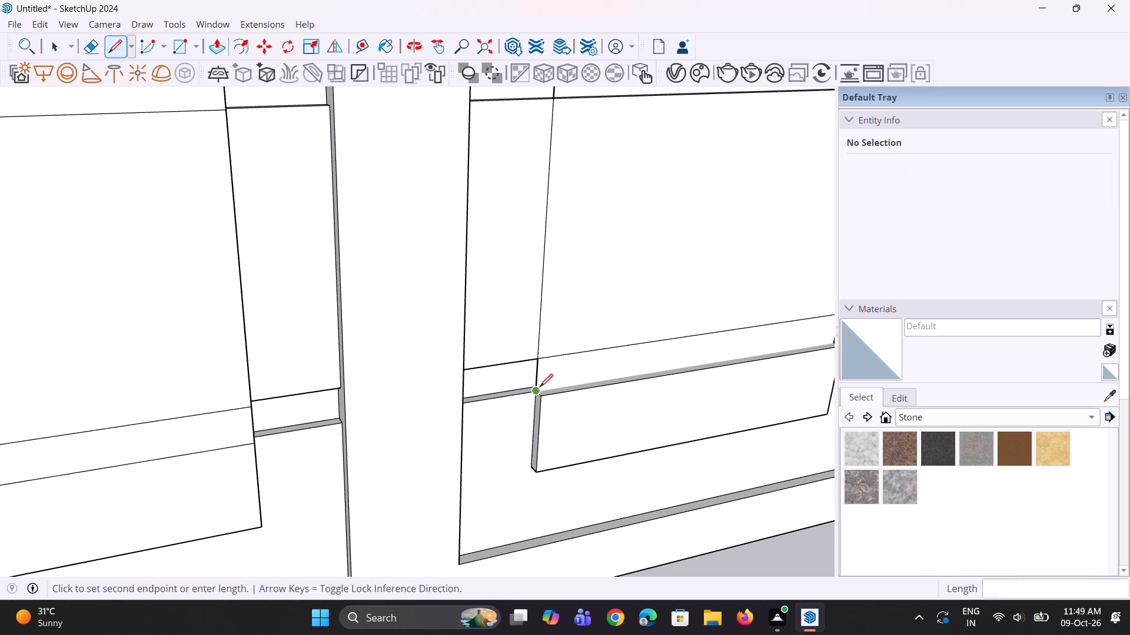
pyautogui.scroll(-3, 554, 381)
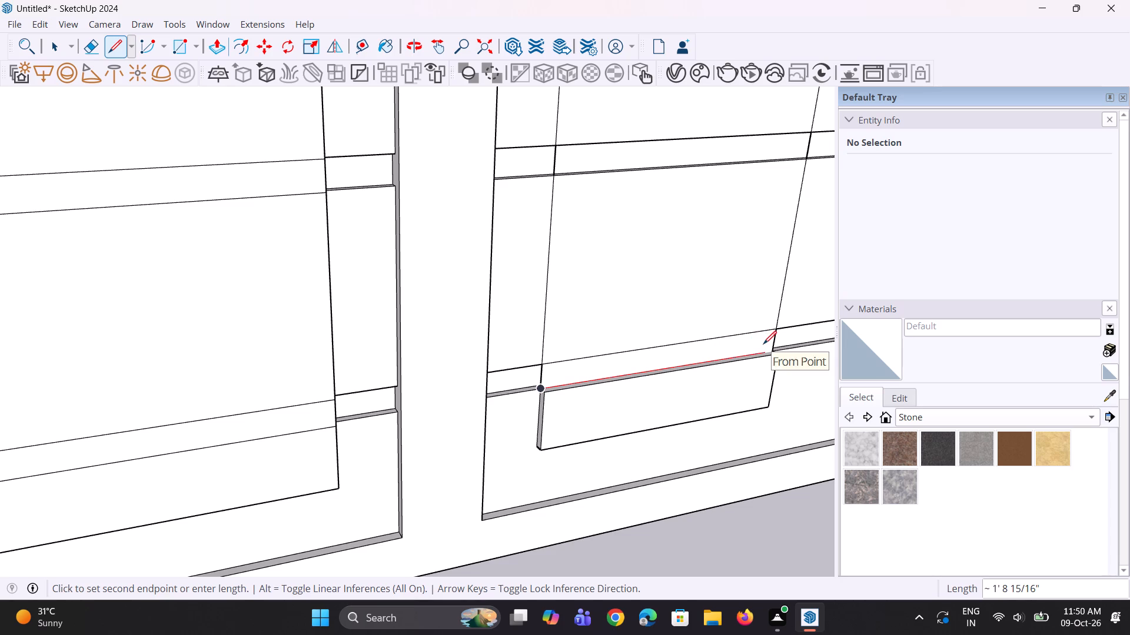
pyautogui.scroll(-3, 609, 367)
pyautogui.scroll(-6, 443, 396)
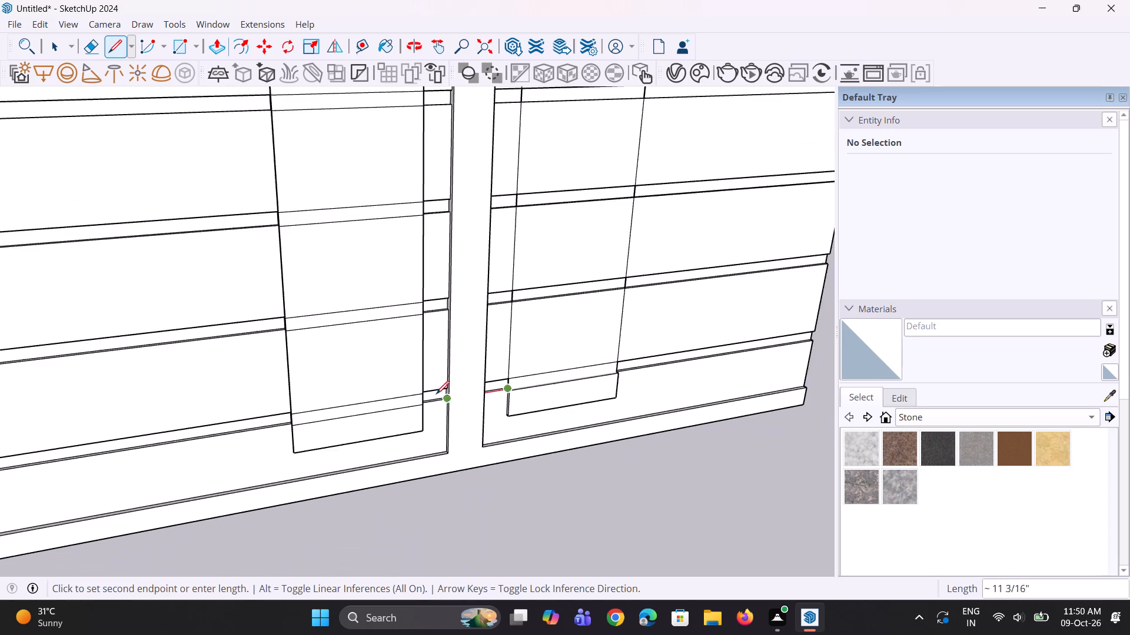
pyautogui.scroll(-3, 436, 394)
pyautogui.scroll(2, 639, 367)
pyautogui.scroll(8, 554, 362)
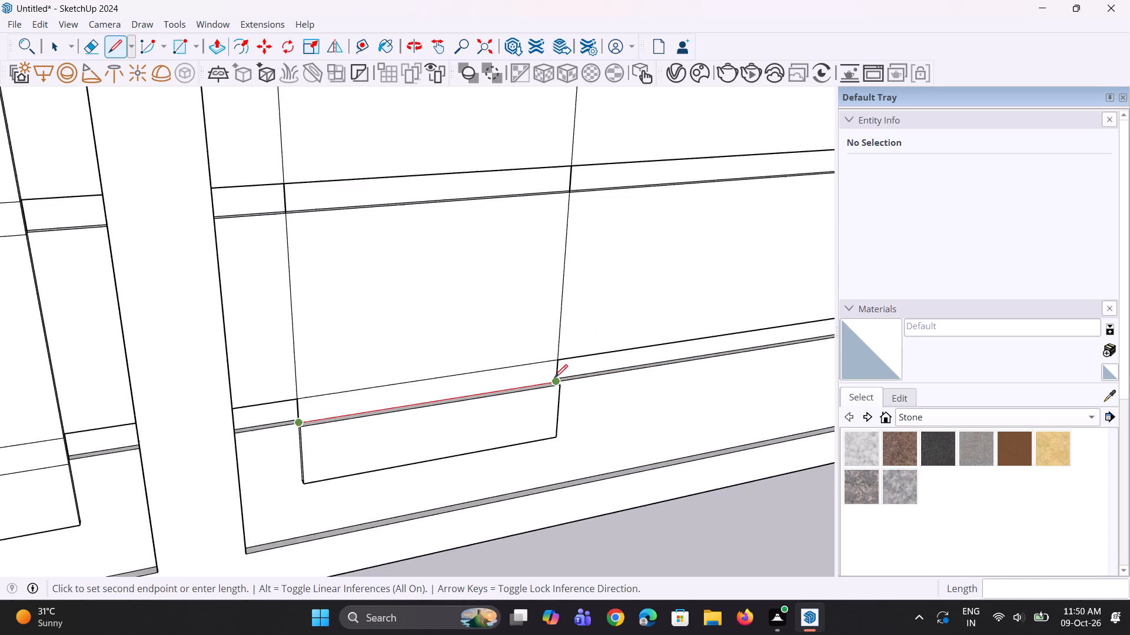
pyautogui.scroll(1, 554, 377)
pyautogui.click(559, 381)
# Extrude the copied rectangle's lowest joint segment flush with its raised bottom segment, and the slat segment above it 5/8" to match.
pyautogui.press('p')
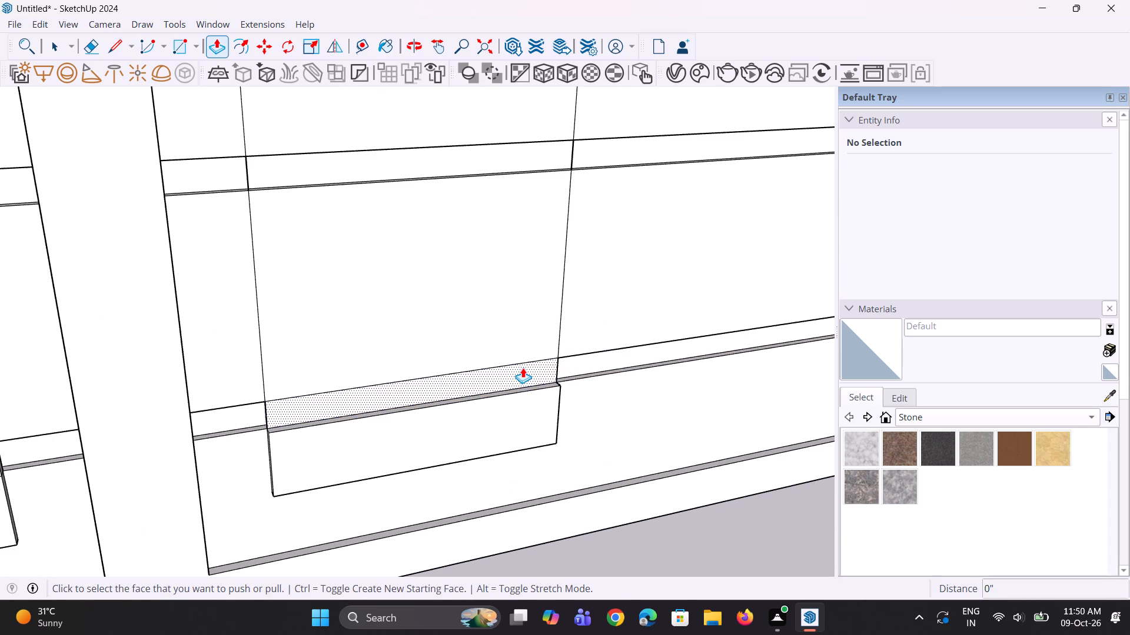
pyautogui.click(523, 367)
pyautogui.click(514, 405)
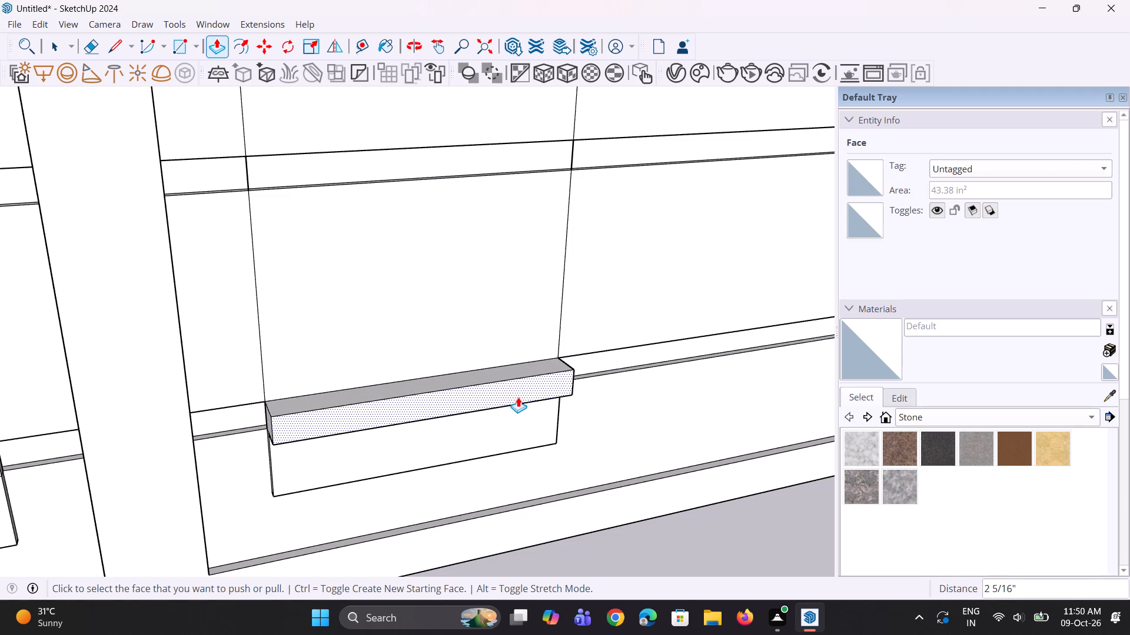
pyautogui.moveTo(544, 366); pyautogui.dragTo(750, 252, button='middle')
pyautogui.scroll(-1, 741, 253)
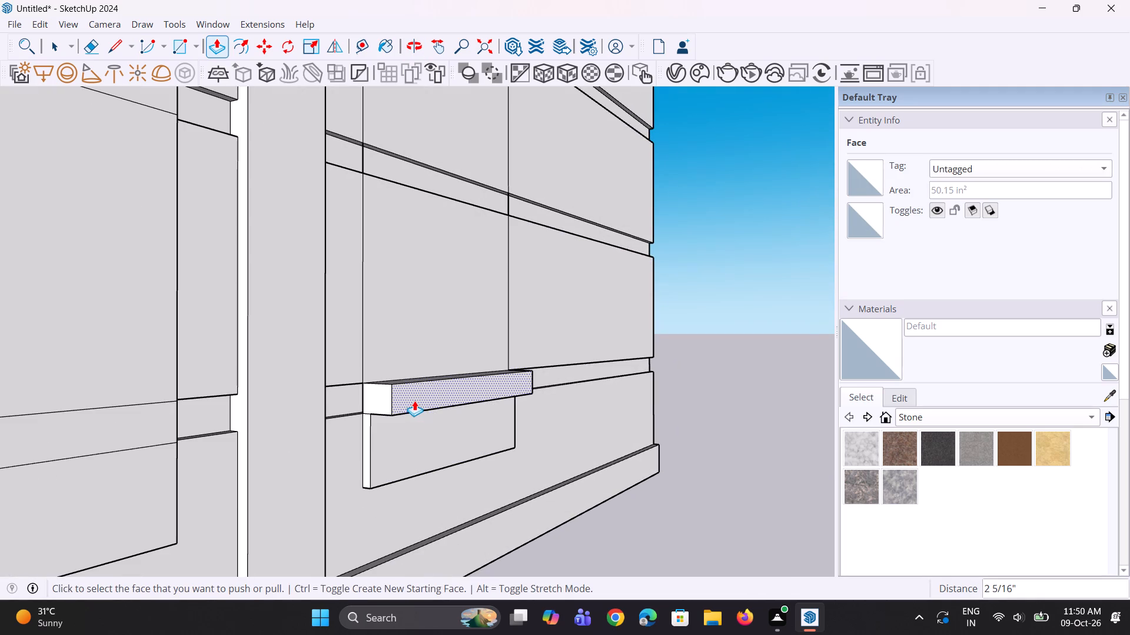
pyautogui.click(414, 400)
pyautogui.click(384, 456)
pyautogui.scroll(-3, 407, 442)
pyautogui.moveTo(399, 431); pyautogui.dragTo(340, 440, button='middle')
pyautogui.click(403, 344)
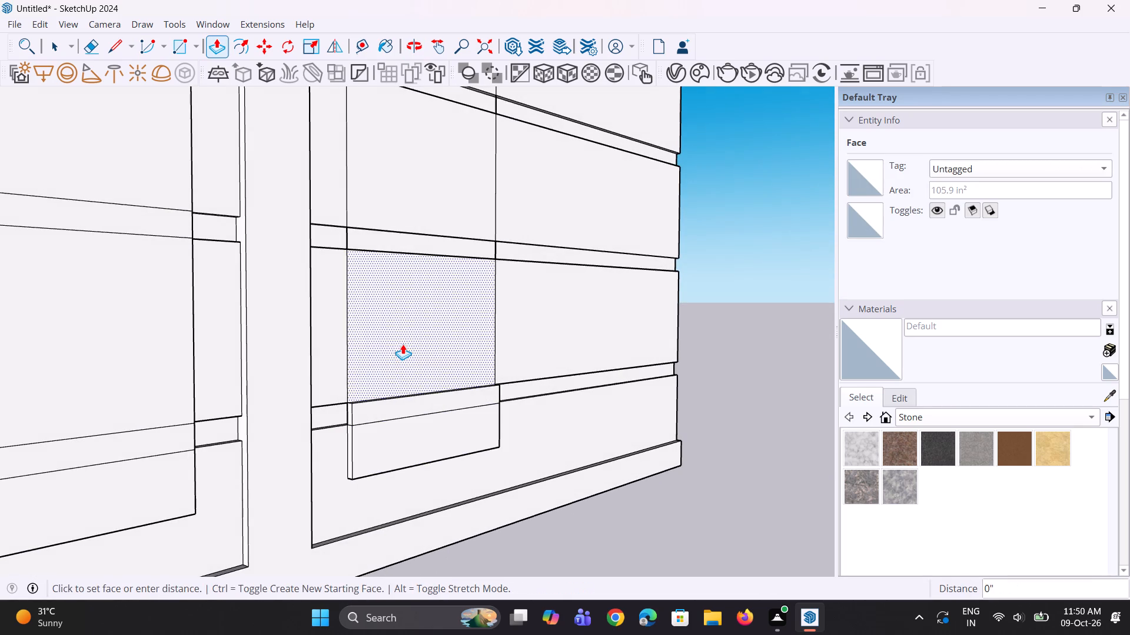
pyautogui.click(396, 426)
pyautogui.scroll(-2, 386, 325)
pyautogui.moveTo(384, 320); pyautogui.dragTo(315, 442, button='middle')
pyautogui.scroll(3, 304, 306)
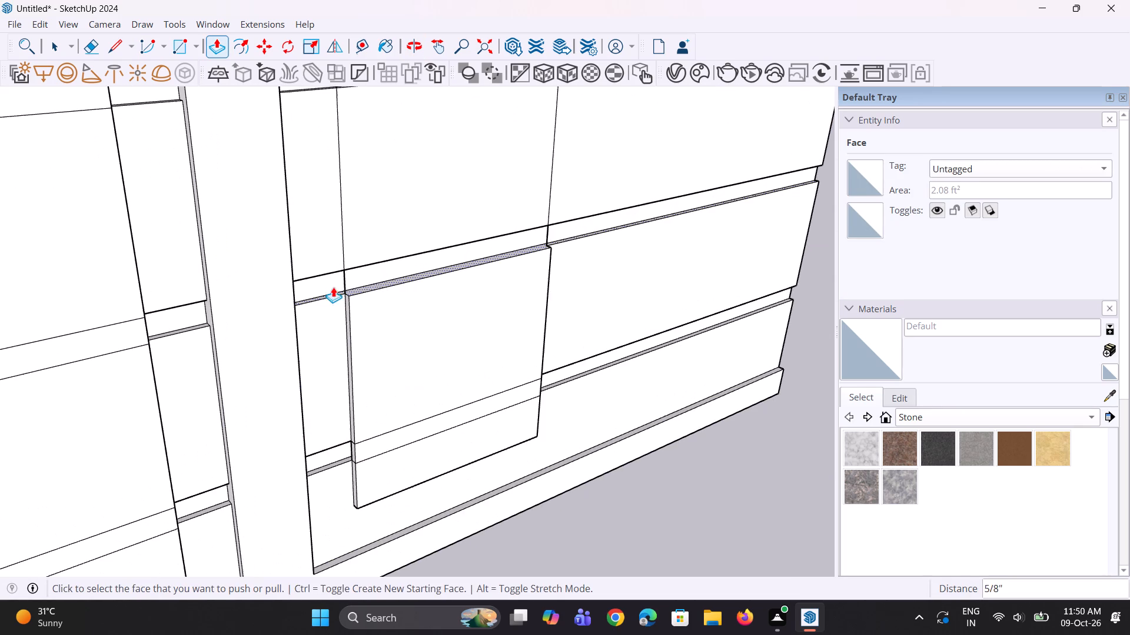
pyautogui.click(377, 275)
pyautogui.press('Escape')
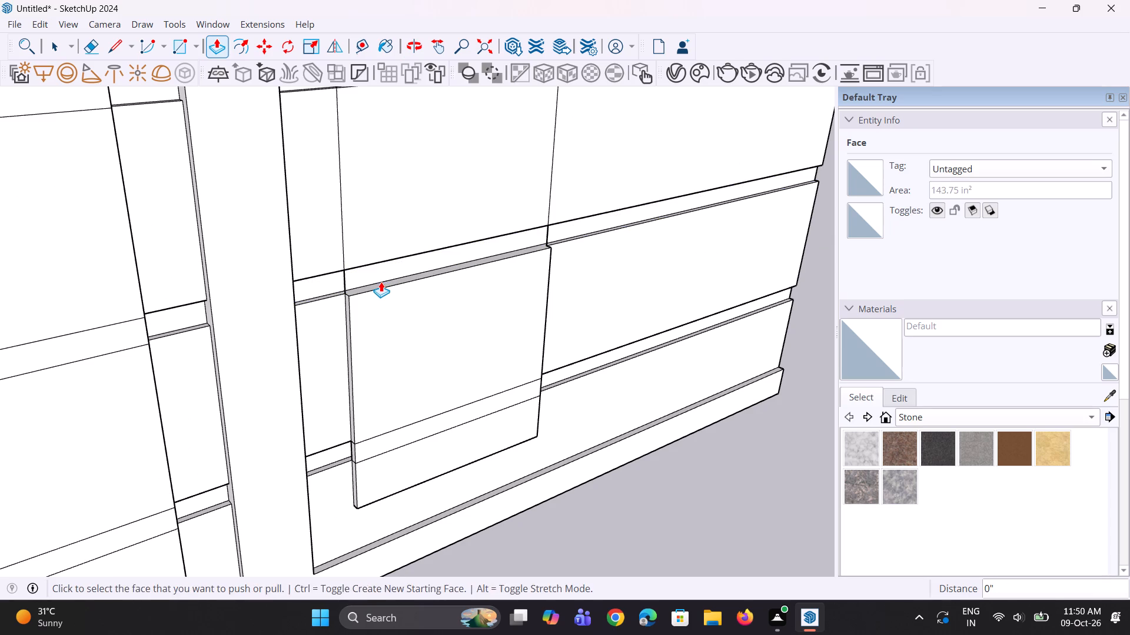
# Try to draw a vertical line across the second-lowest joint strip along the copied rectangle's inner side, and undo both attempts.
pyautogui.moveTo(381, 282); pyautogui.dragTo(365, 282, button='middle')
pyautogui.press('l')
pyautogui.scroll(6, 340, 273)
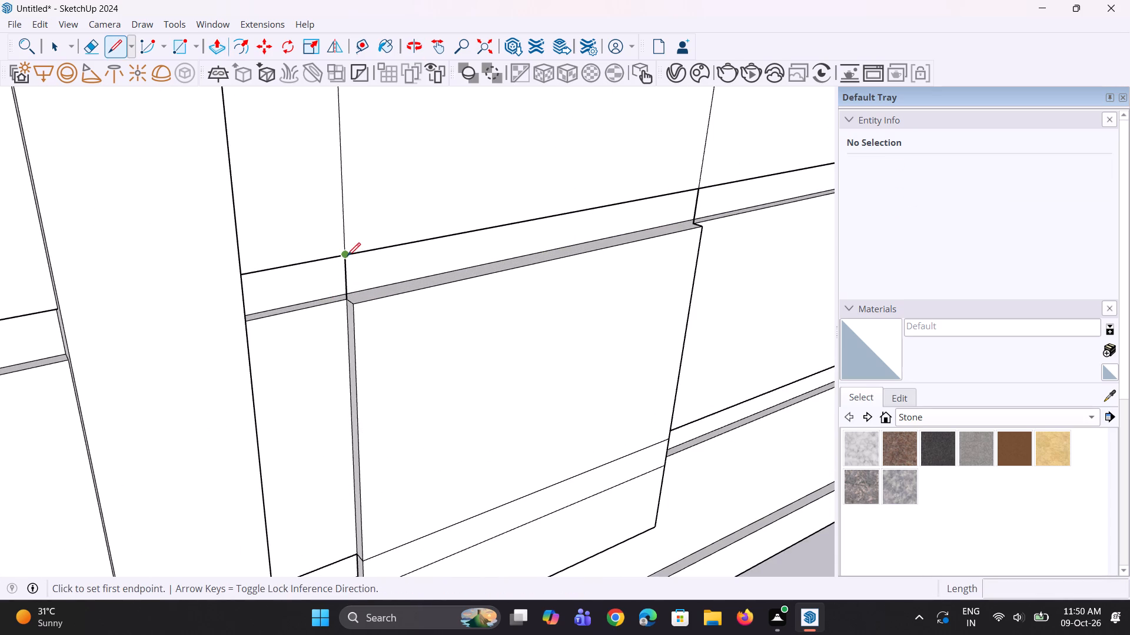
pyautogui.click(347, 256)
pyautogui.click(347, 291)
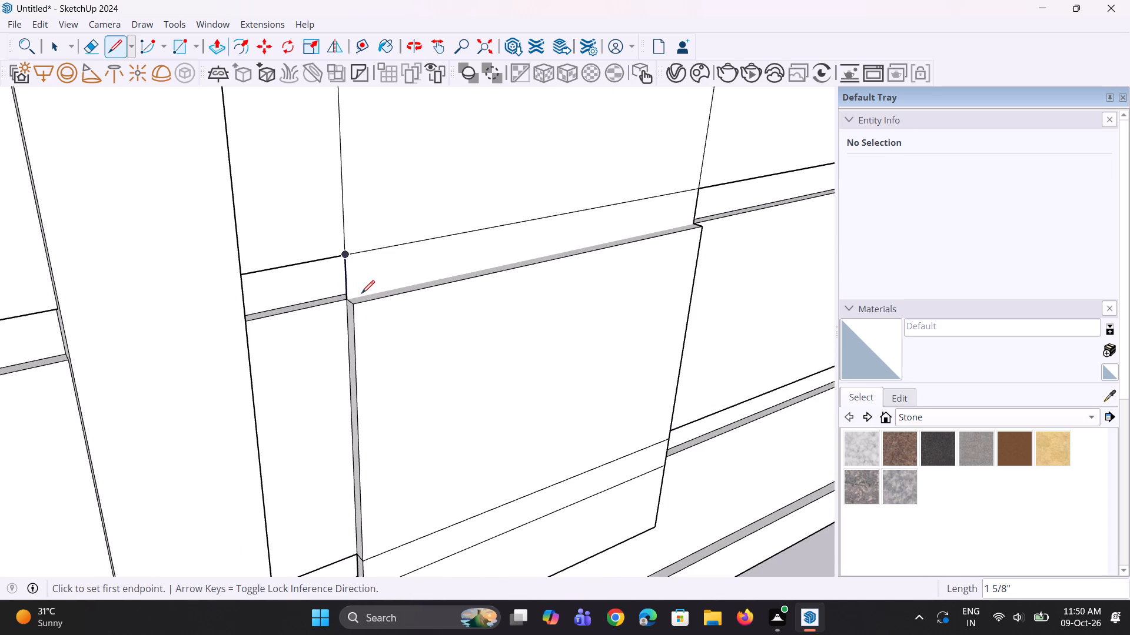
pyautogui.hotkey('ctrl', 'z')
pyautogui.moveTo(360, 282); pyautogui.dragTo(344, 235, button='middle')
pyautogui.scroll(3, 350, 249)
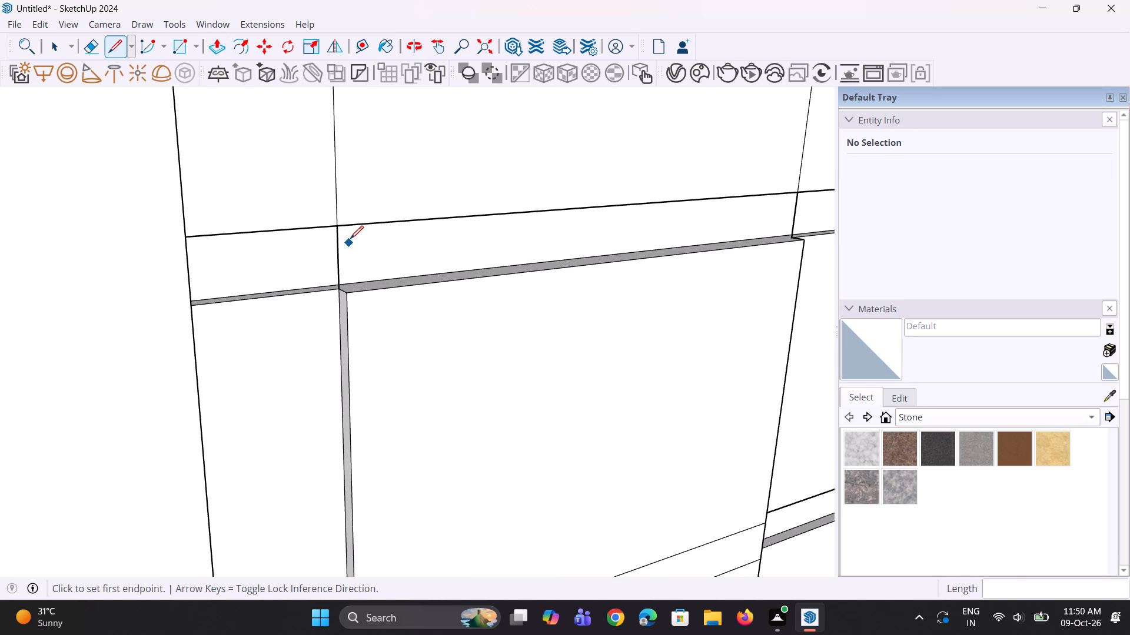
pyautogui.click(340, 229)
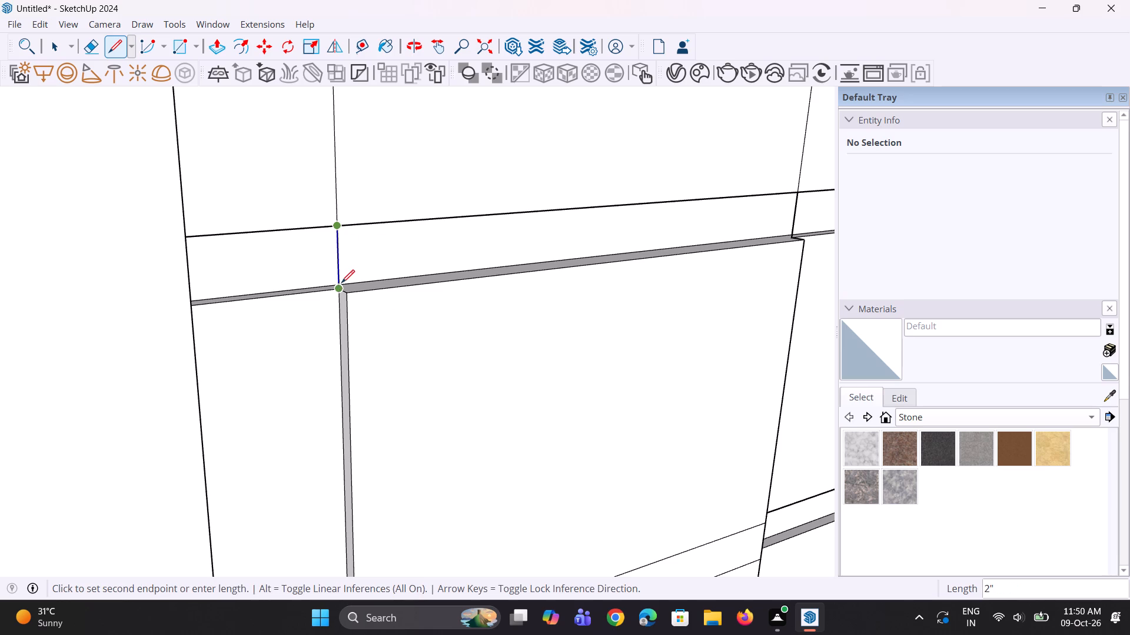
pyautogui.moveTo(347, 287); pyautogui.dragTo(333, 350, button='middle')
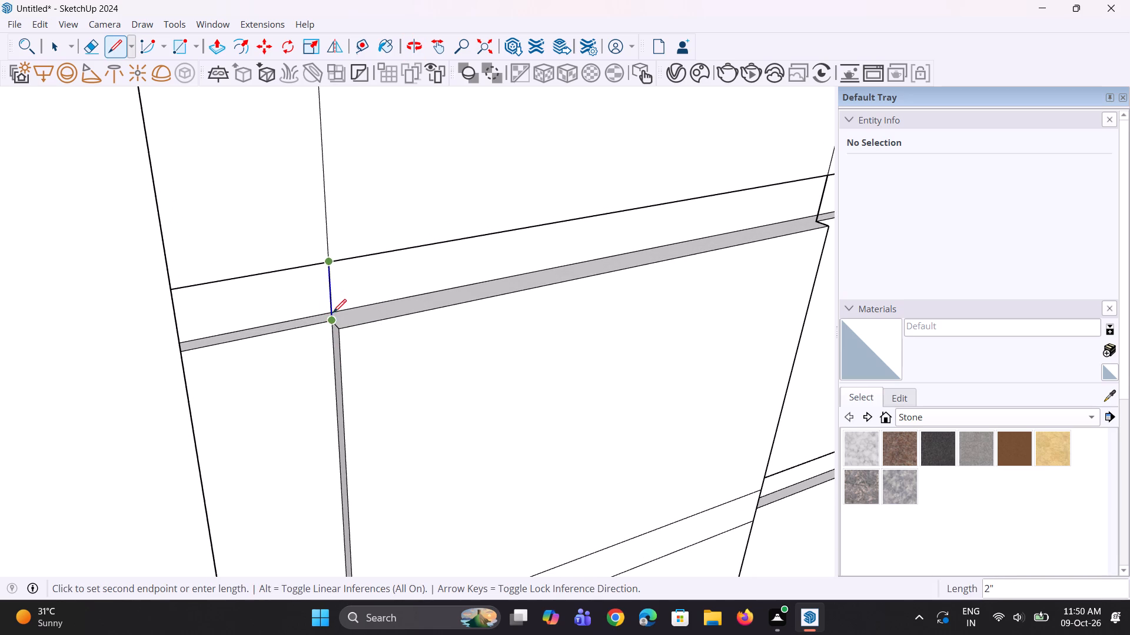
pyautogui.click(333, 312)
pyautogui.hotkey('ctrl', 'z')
# Draw a 2" vertical line across the second-lowest joint strip, along the copied rectangle's side nearest the central strip.
pyautogui.keyDown('ctrl'); pyautogui.moveTo(413, 328); pyautogui.dragTo(258, 310, button='middle'); pyautogui.keyUp('ctrl')
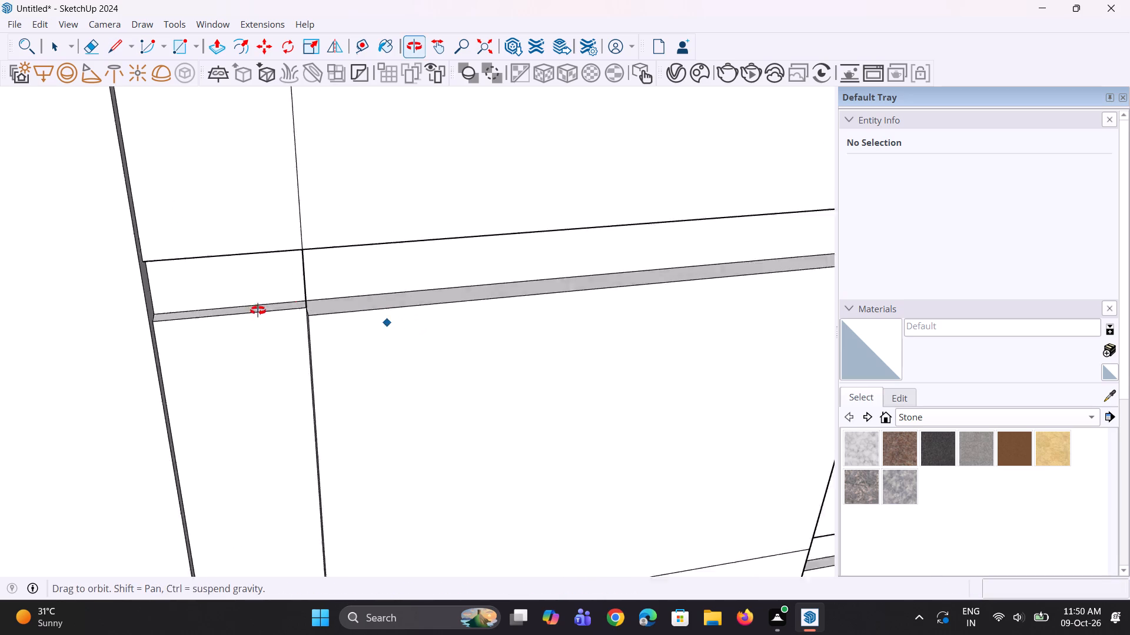
pyautogui.keyDown('ctrl'); pyautogui.moveTo(258, 310); pyautogui.dragTo(257, 310, button='middle'); pyautogui.keyUp('ctrl')
pyautogui.scroll(-8, 474, 310)
pyautogui.moveTo(407, 290); pyautogui.dragTo(371, 295, button='middle')
pyautogui.scroll(1, 385, 280)
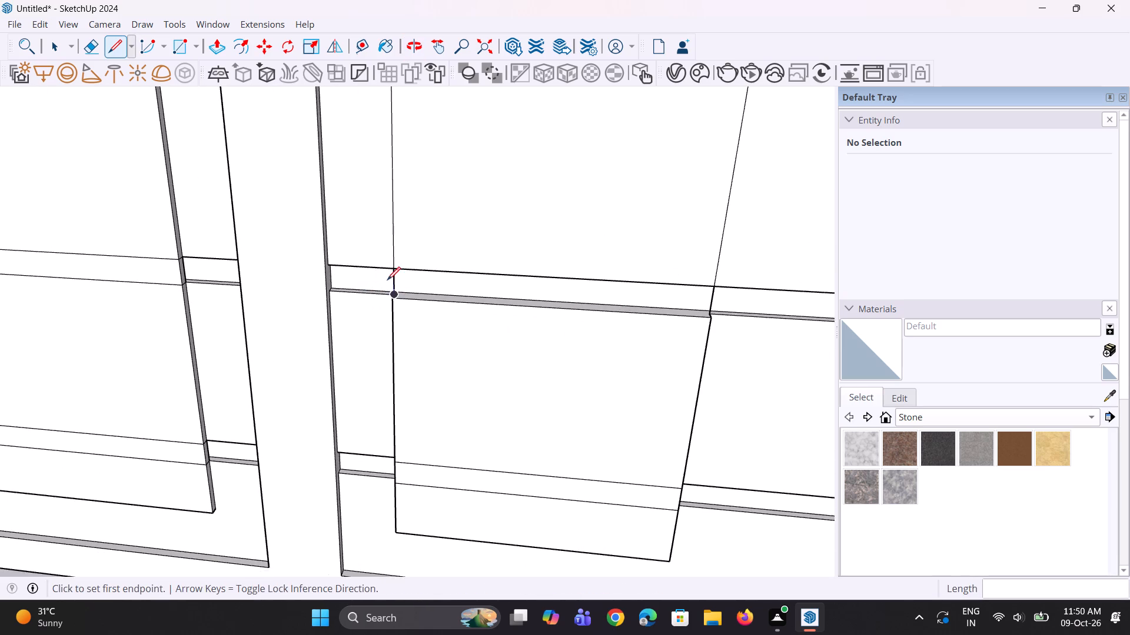
pyautogui.scroll(5, 387, 280)
pyautogui.moveTo(394, 280); pyautogui.dragTo(448, 190, button='middle')
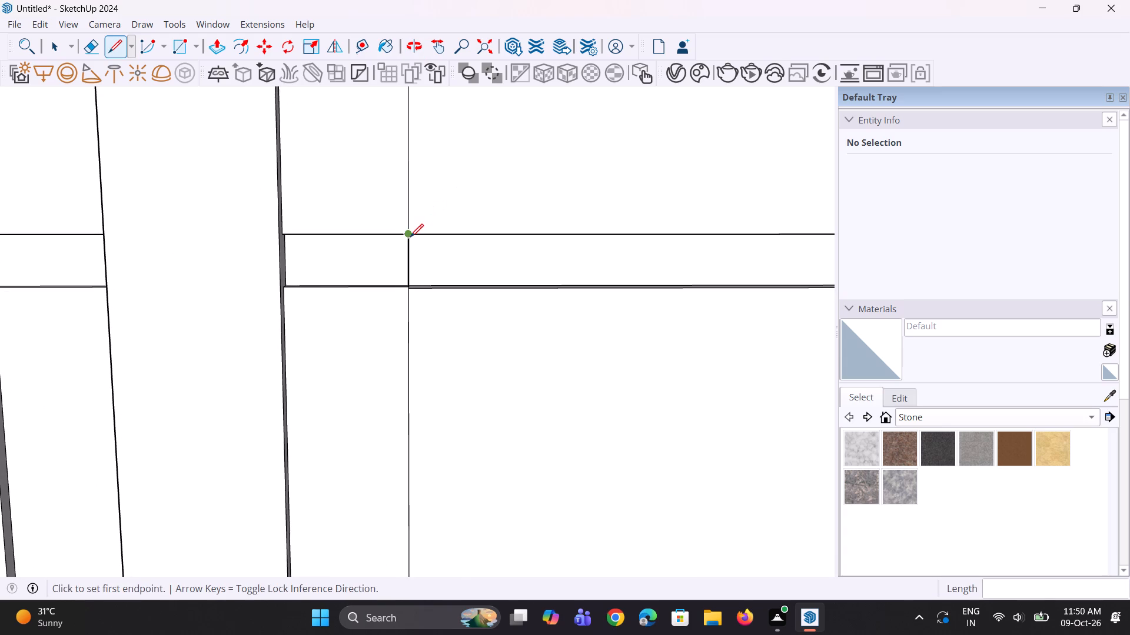
pyautogui.click(410, 237)
pyautogui.click(406, 283)
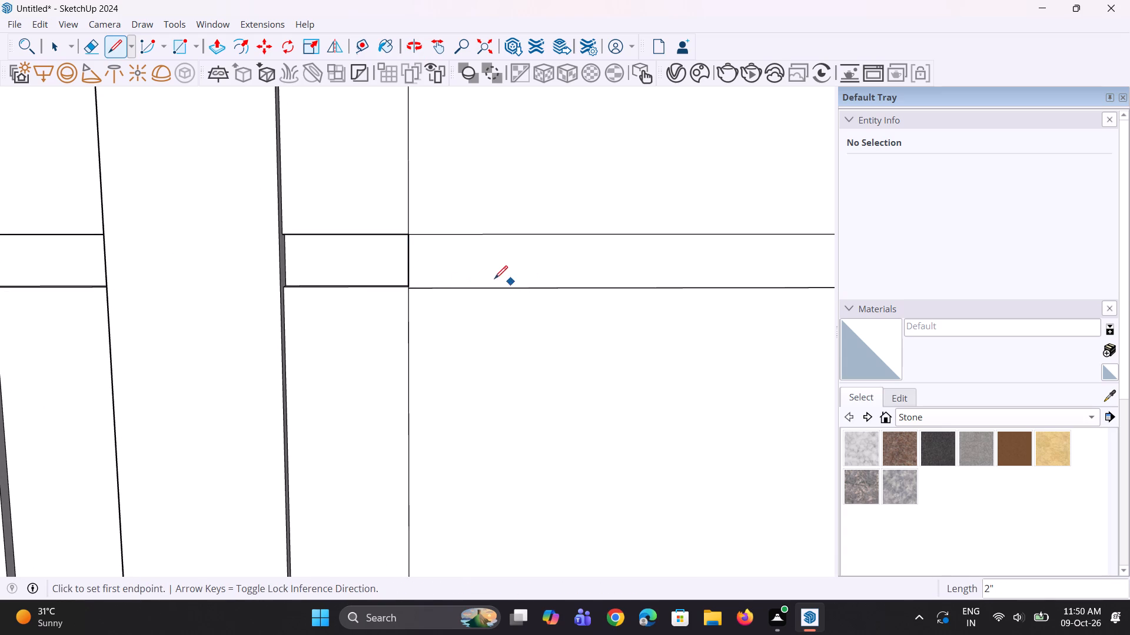
# Draw a line along the bottom edge of the second-lowest joint strip, between the copied rectangle's two sides.
pyautogui.moveTo(492, 278); pyautogui.dragTo(473, 390, button='middle')
pyautogui.moveTo(481, 293); pyautogui.dragTo(464, 395, button='middle')
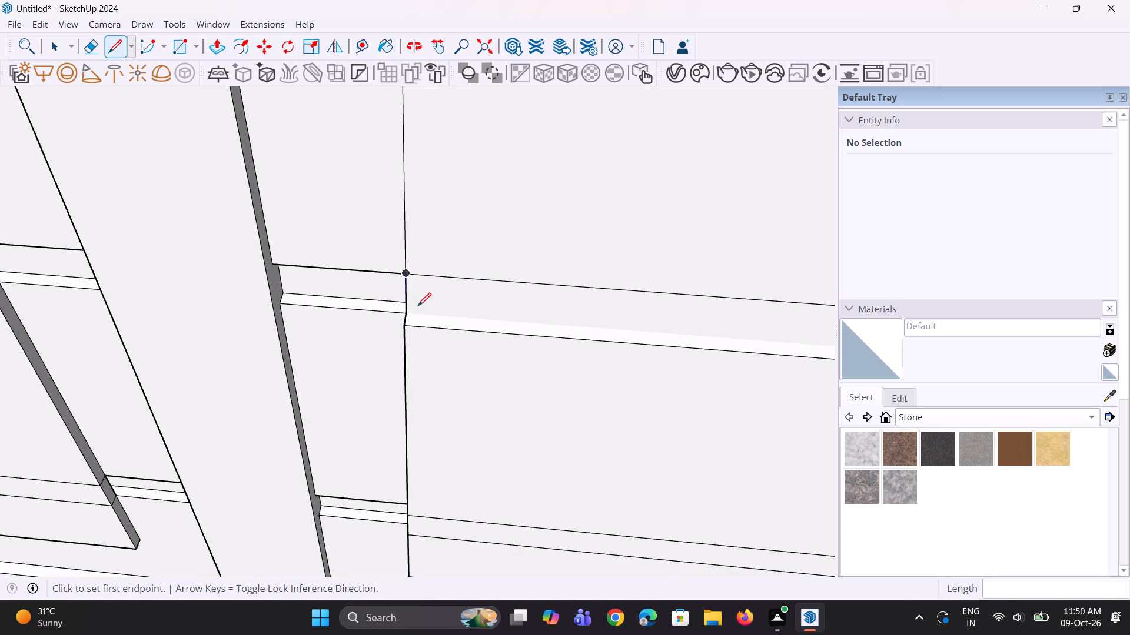
pyautogui.click(407, 309)
pyautogui.scroll(-9, 476, 322)
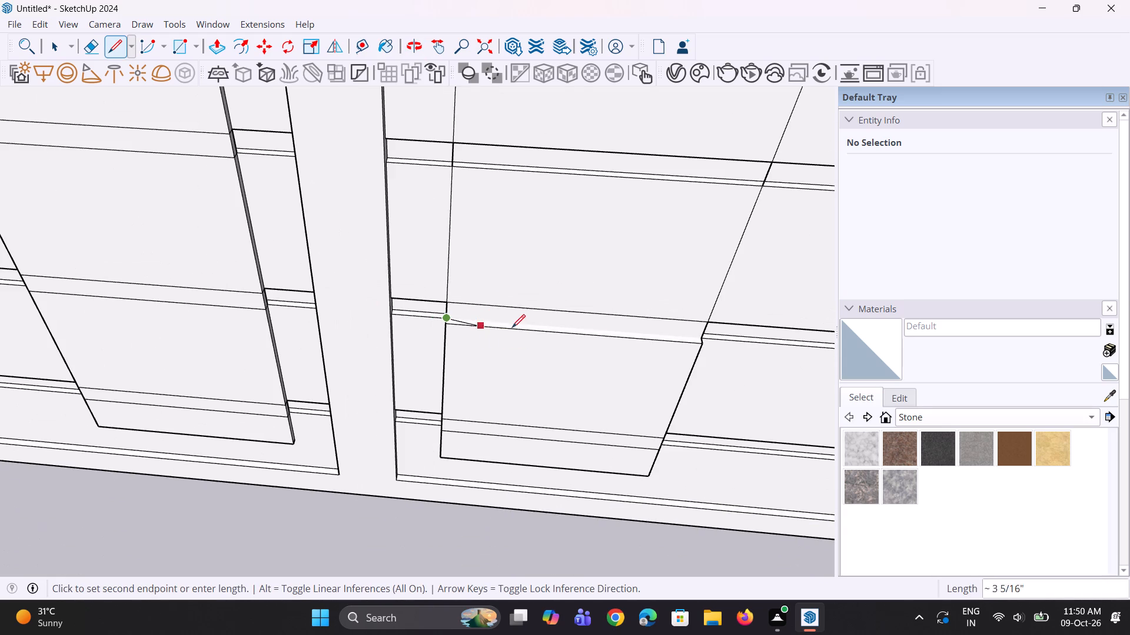
pyautogui.click(703, 336)
# Extrude the copied rectangle's second-lowest joint segment flush with the raised slat below it, and the slat segment above it 5/8" to match.
pyautogui.moveTo(670, 342); pyautogui.dragTo(690, 283, button='middle')
pyautogui.scroll(3, 591, 296)
pyautogui.press('p')
pyautogui.click(600, 300)
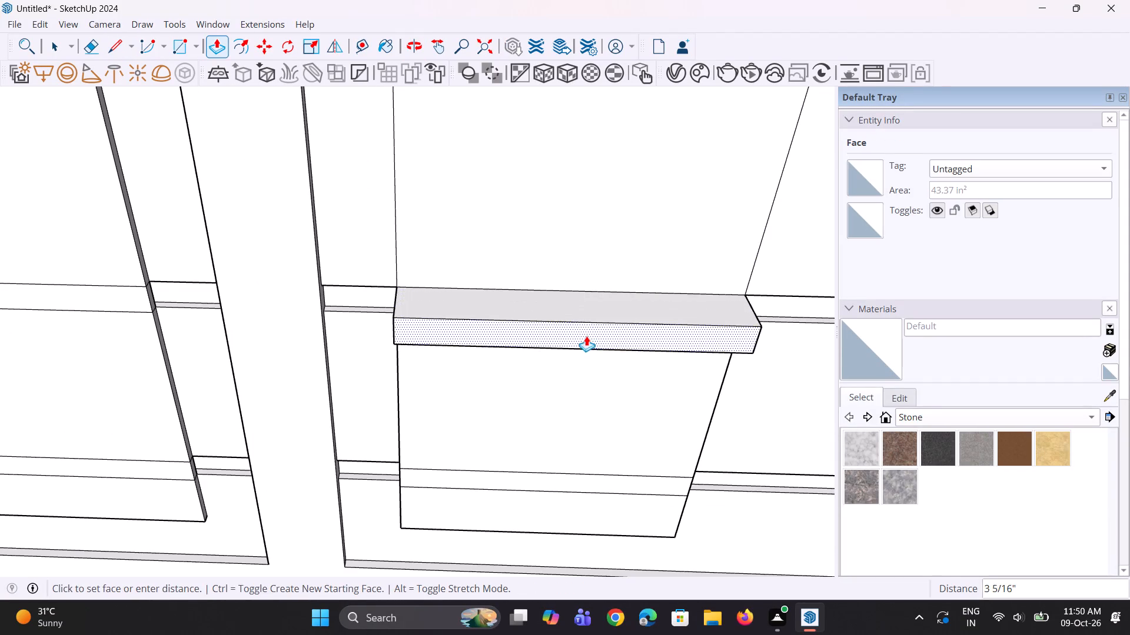
pyautogui.moveTo(421, 315); pyautogui.dragTo(727, 195, button='middle')
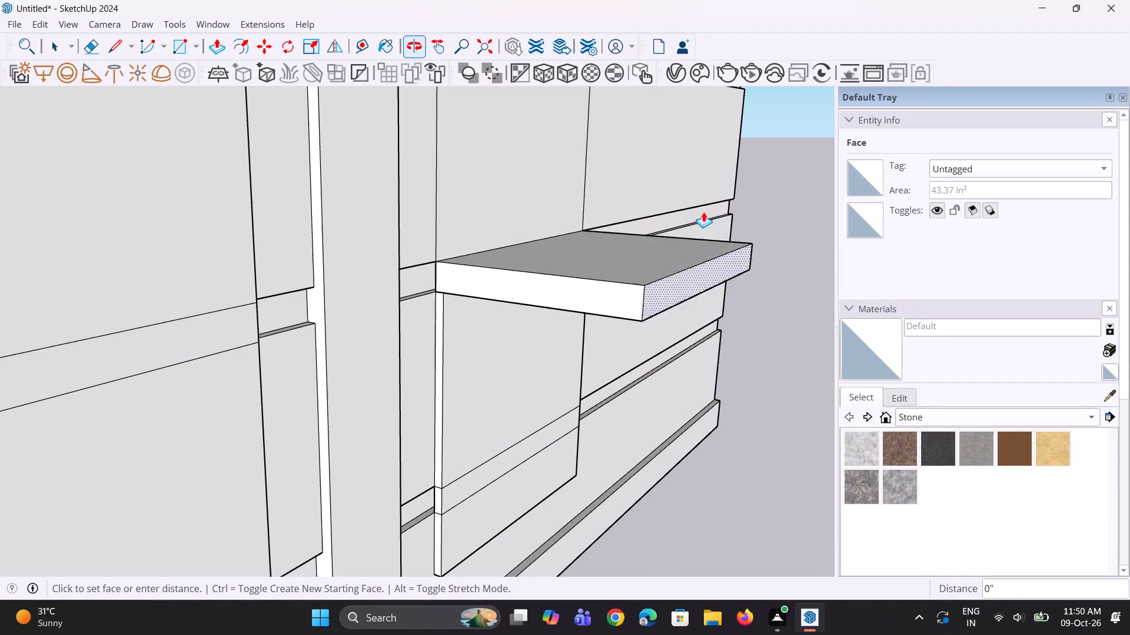
pyautogui.click(513, 349)
pyautogui.moveTo(562, 335); pyautogui.dragTo(543, 352, button='middle')
pyautogui.click(529, 202)
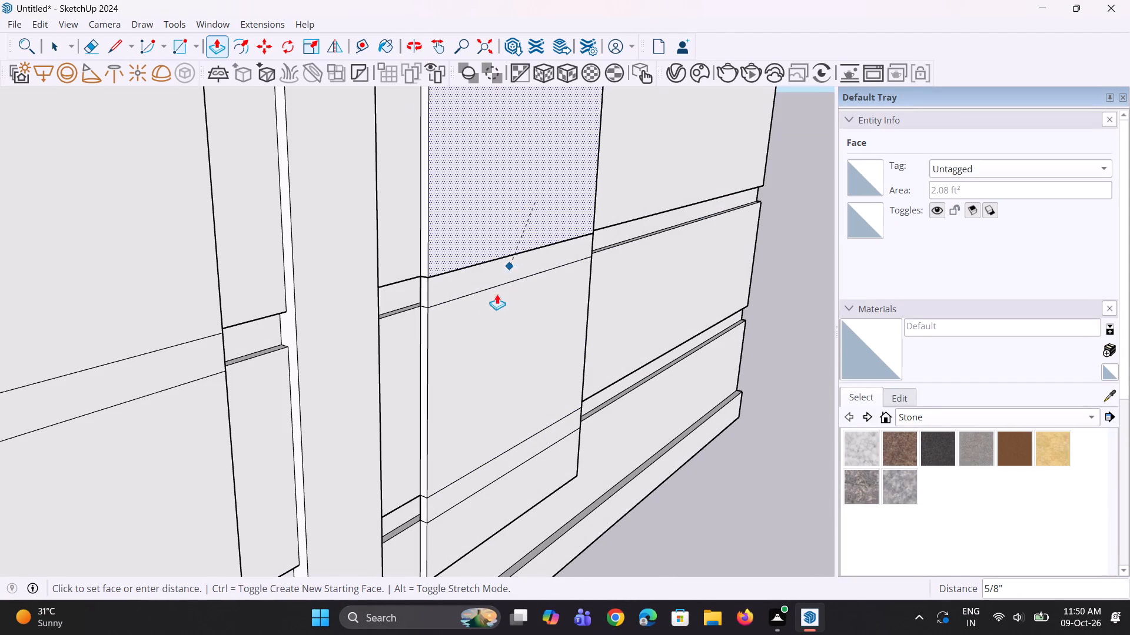
pyautogui.click(483, 310)
# Draw a vertical line across the third joint strip from the bottom, along the copied rectangle's side nearest the central strip.
pyautogui.scroll(-9, 516, 327)
pyautogui.moveTo(520, 323); pyautogui.dragTo(449, 336, button='middle')
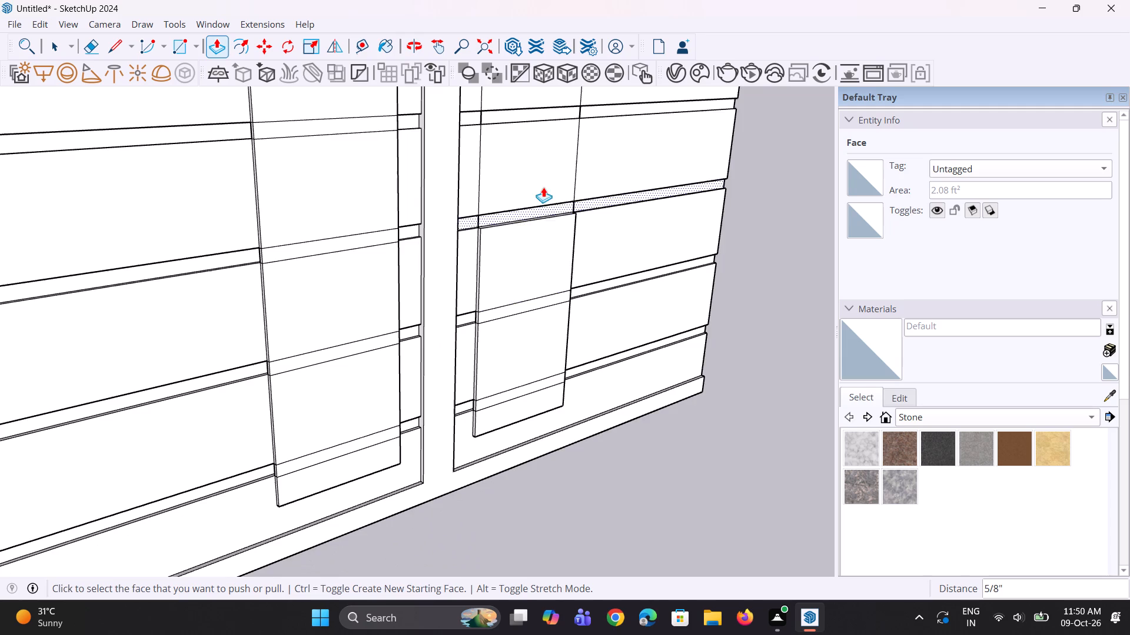
pyautogui.scroll(8, 540, 185)
pyautogui.moveTo(448, 254); pyautogui.dragTo(414, 243, button='middle')
pyautogui.press('l')
pyautogui.scroll(3, 413, 247)
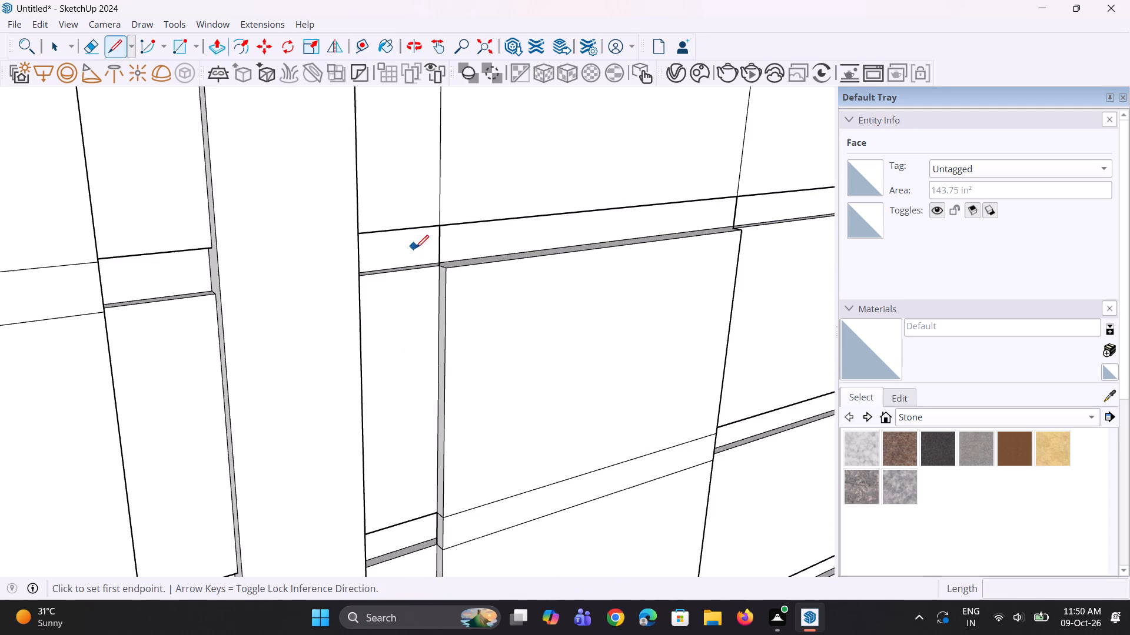
pyautogui.moveTo(444, 272); pyautogui.dragTo(421, 223, button='middle')
pyautogui.scroll(3, 443, 219)
pyautogui.click(443, 219)
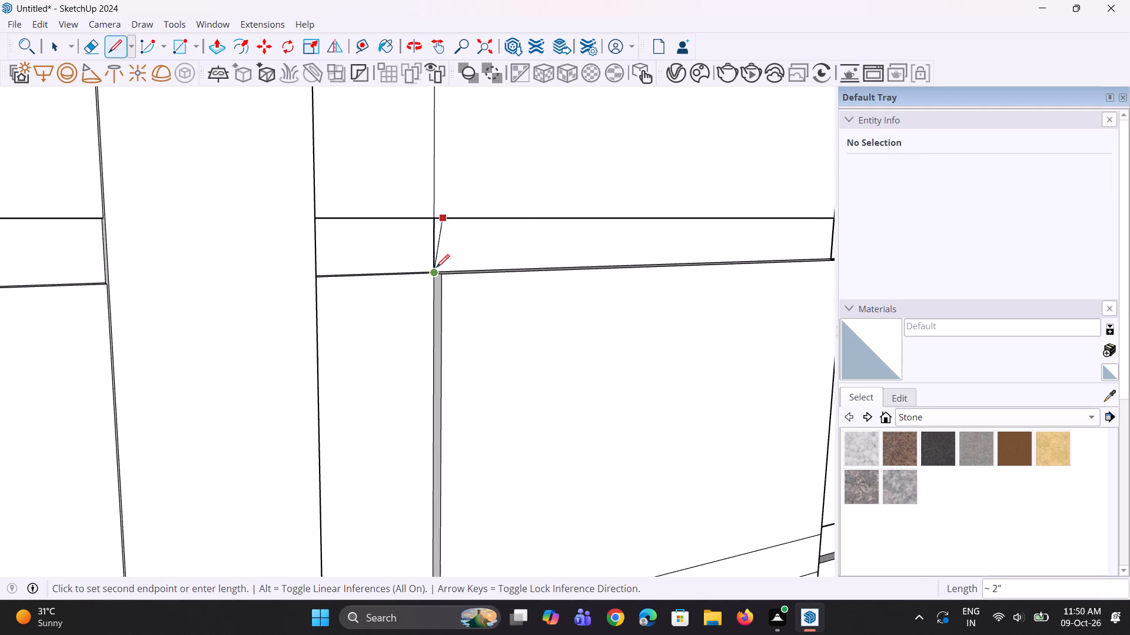
pyautogui.press('Escape')
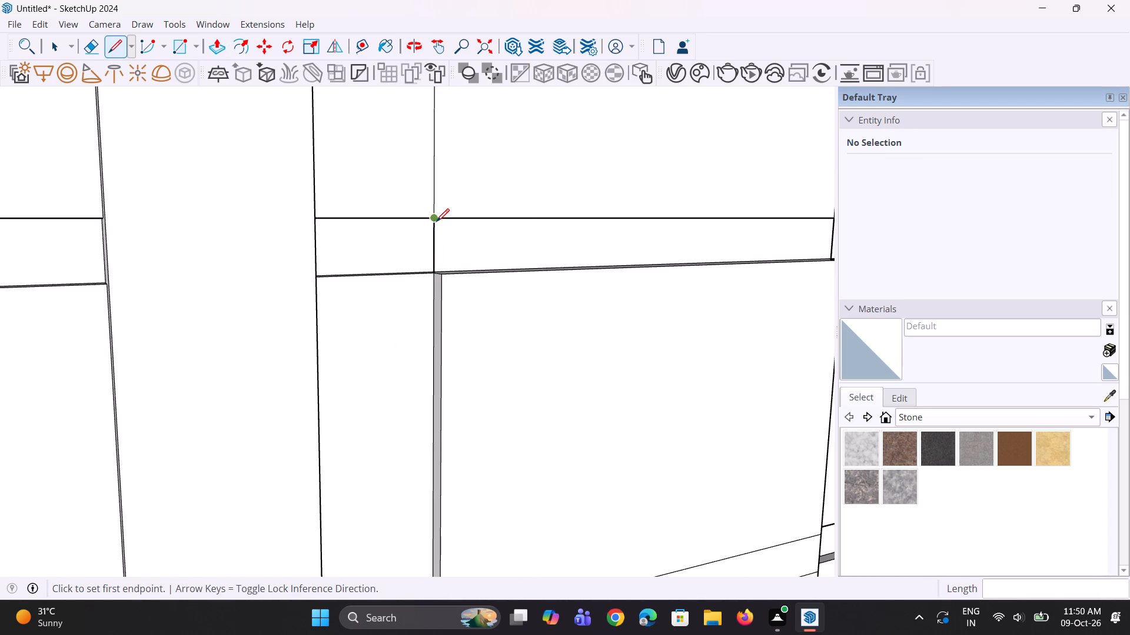
pyautogui.click(436, 222)
pyautogui.click(438, 270)
# Draw a 1' 9 11/16" line along the third joint strip's bottom edge, between the copied rectangle's two sides.
pyautogui.moveTo(500, 273); pyautogui.dragTo(382, 327, button='middle')
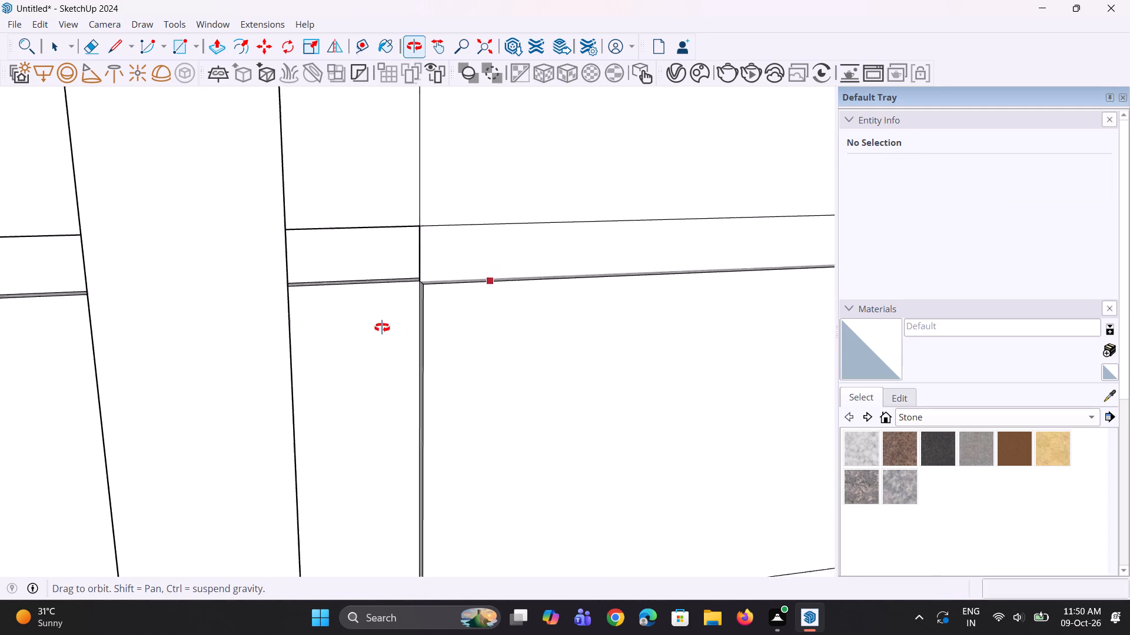
pyautogui.moveTo(382, 327); pyautogui.dragTo(375, 331, button='middle')
pyautogui.click(412, 283)
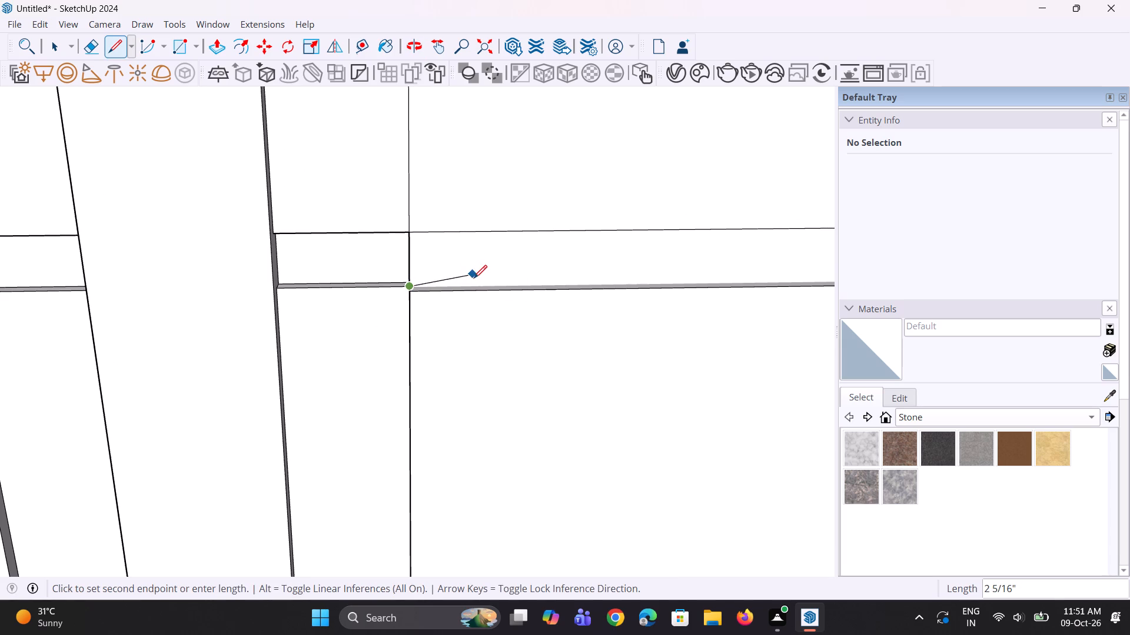
pyautogui.scroll(-7, 473, 280)
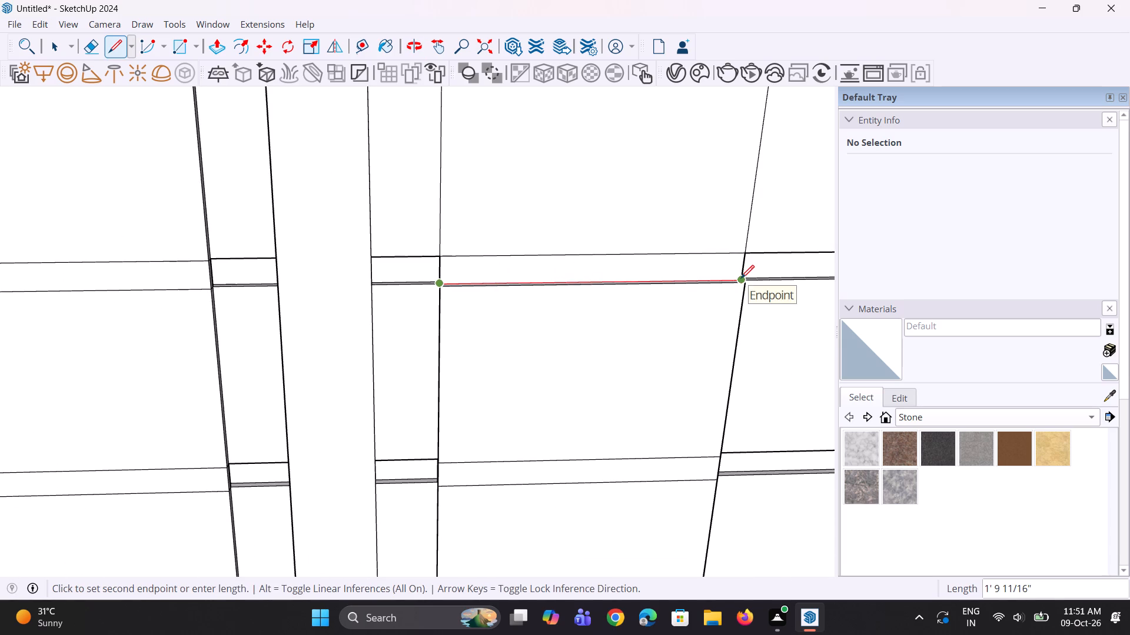
pyautogui.click(741, 278)
# Extrude the copied rectangle's third joint segment flush with the raised slat below it, and the slat segment above it 5/8" to match.
pyautogui.moveTo(705, 298); pyautogui.dragTo(723, 303, button='middle')
pyautogui.press('p')
pyautogui.click(705, 268)
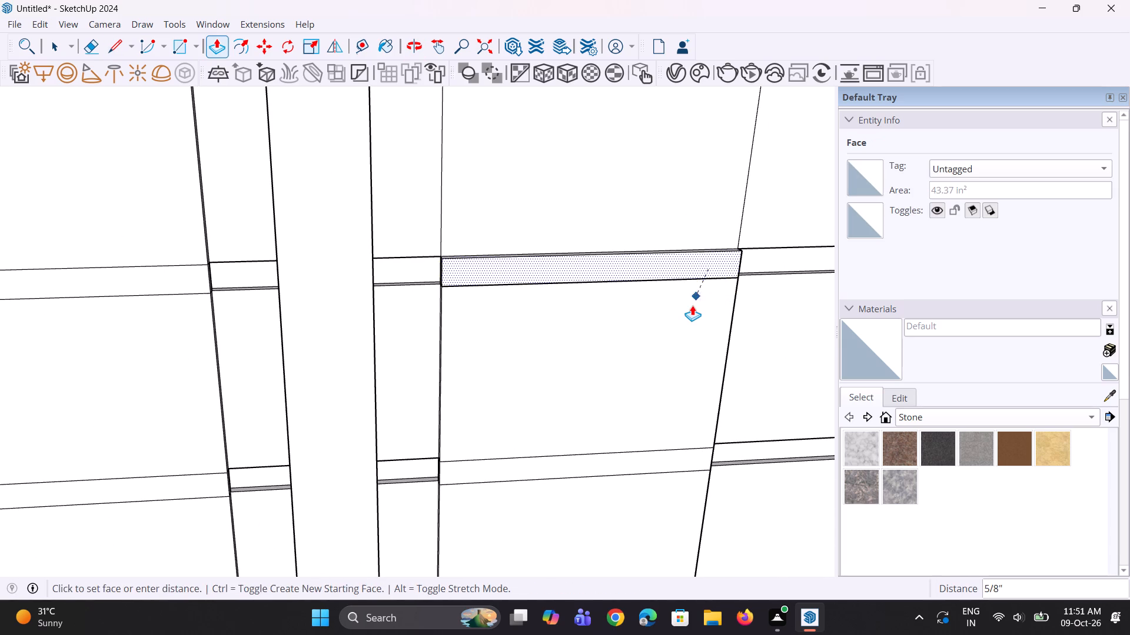
pyautogui.click(684, 313)
pyautogui.click(544, 225)
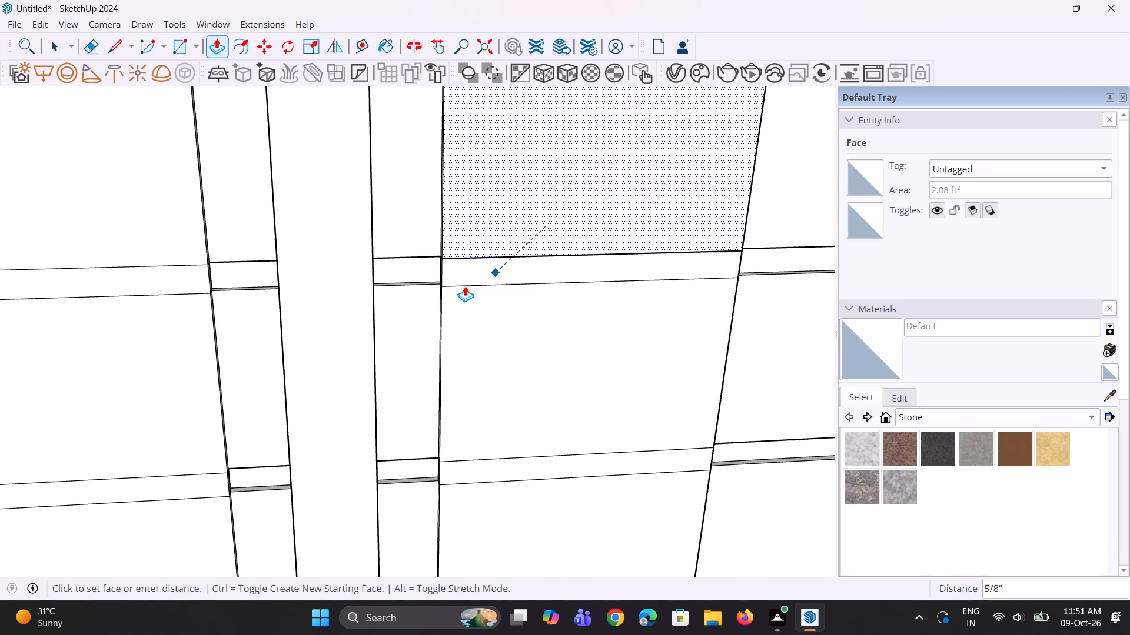
pyautogui.click(463, 287)
pyautogui.scroll(-9, 556, 332)
pyautogui.moveTo(538, 216); pyautogui.dragTo(531, 256, button='middle')
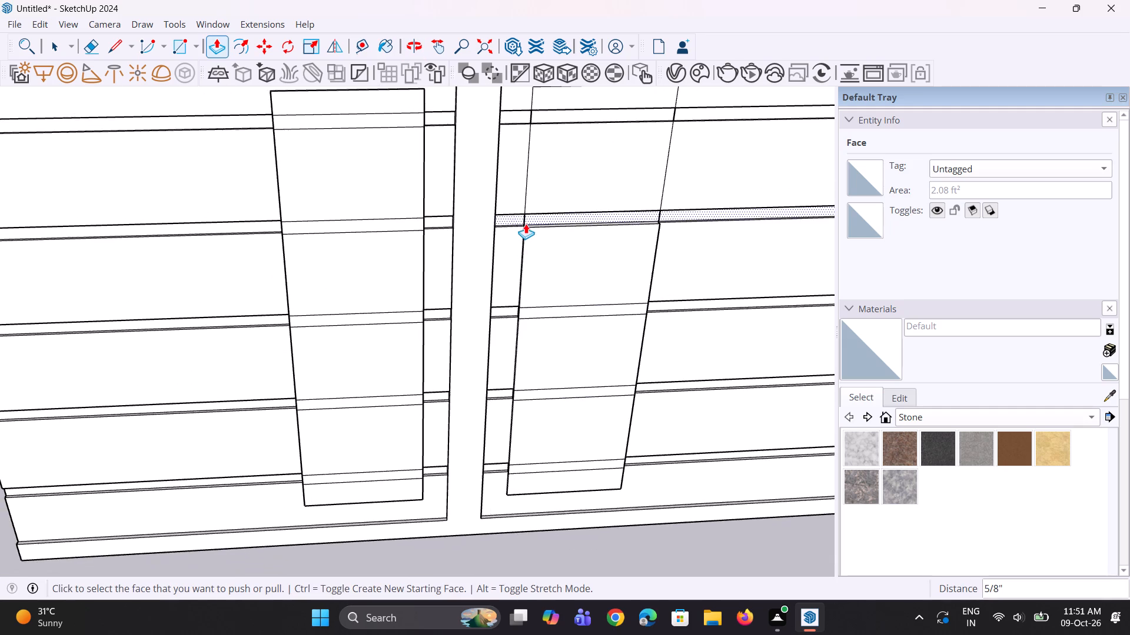
# Draw a 2" vertical line across the fourth joint strip from the bottom, along the copied rectangle's side nearest the central strip.
pyautogui.scroll(7, 526, 223)
pyautogui.press('l')
pyautogui.moveTo(529, 212); pyautogui.dragTo(530, 179, button='middle')
pyautogui.scroll(5, 529, 212)
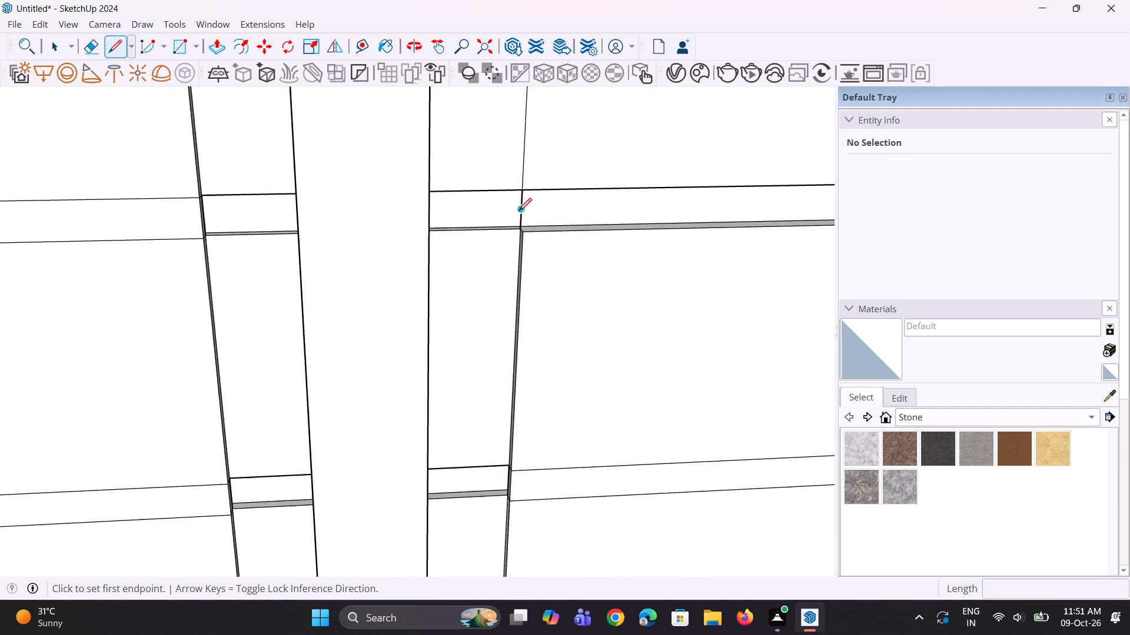
pyautogui.scroll(5, 519, 211)
pyautogui.click(530, 172)
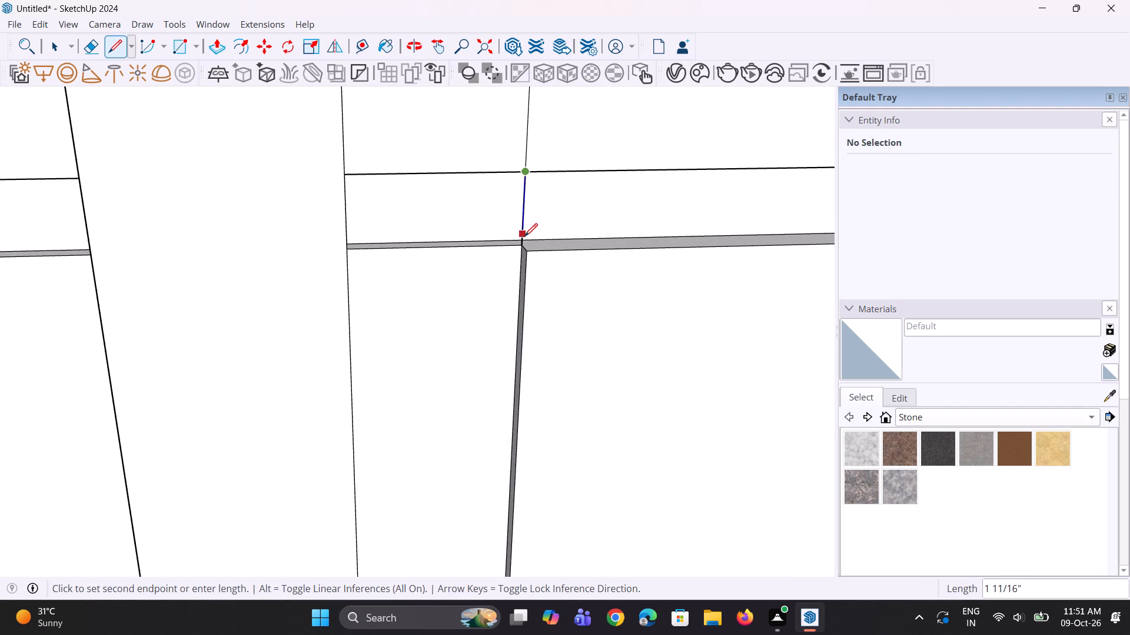
pyautogui.click(524, 238)
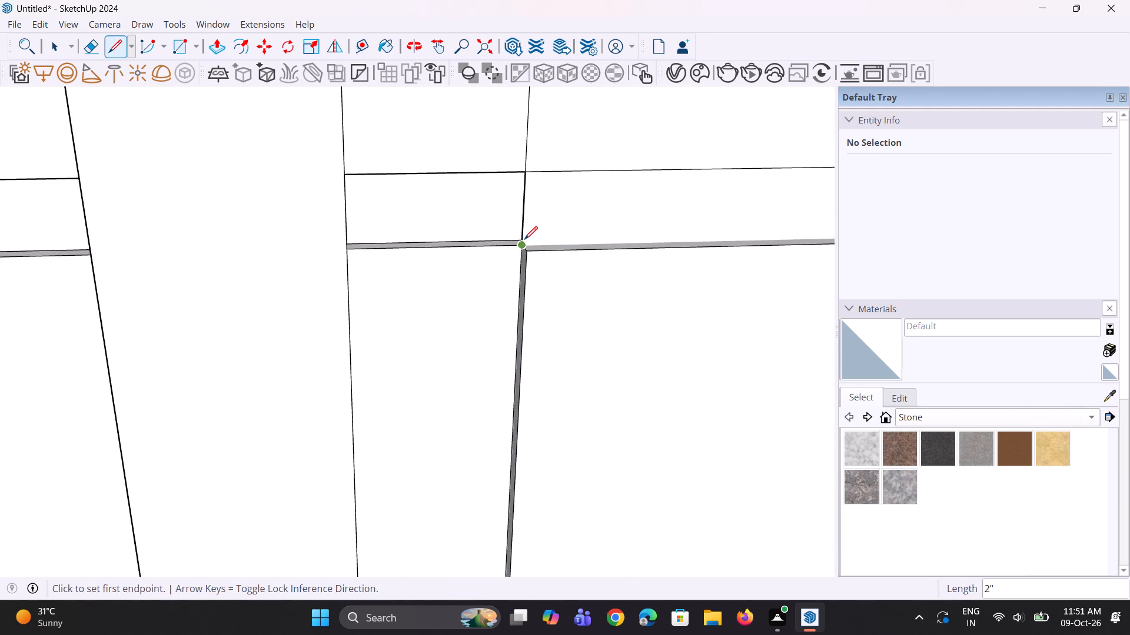
# Draw a 1' 9 11/16" line along the fourth joint strip's bottom edge, between the copied rectangle's two sides.
pyautogui.click(524, 239)
pyautogui.scroll(-10, 555, 239)
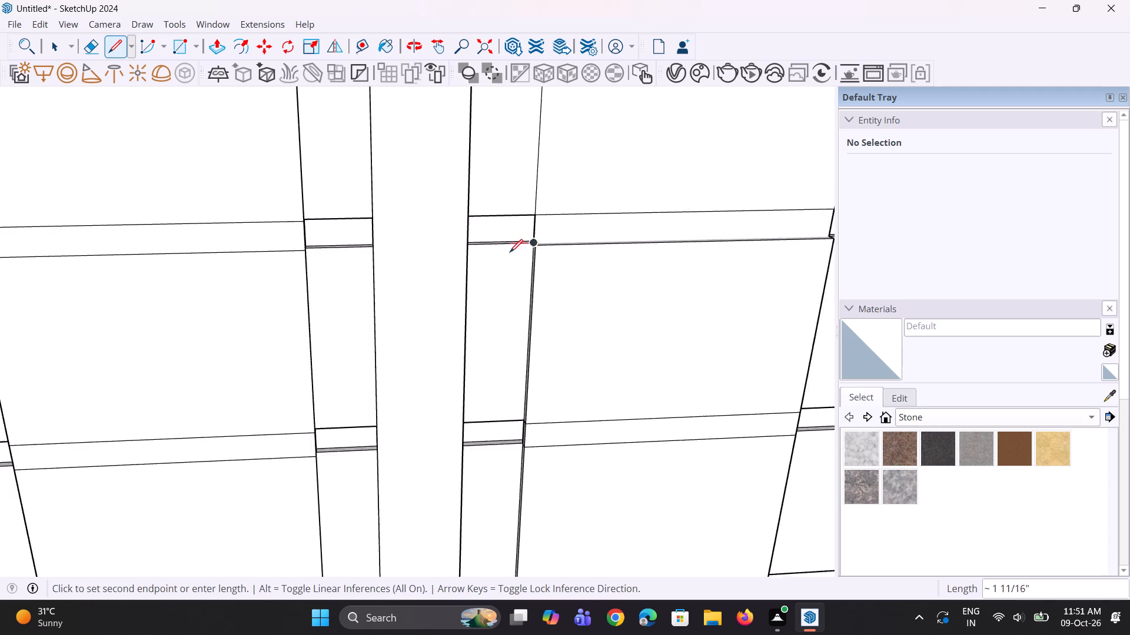
pyautogui.scroll(-4, 510, 252)
pyautogui.click(730, 237)
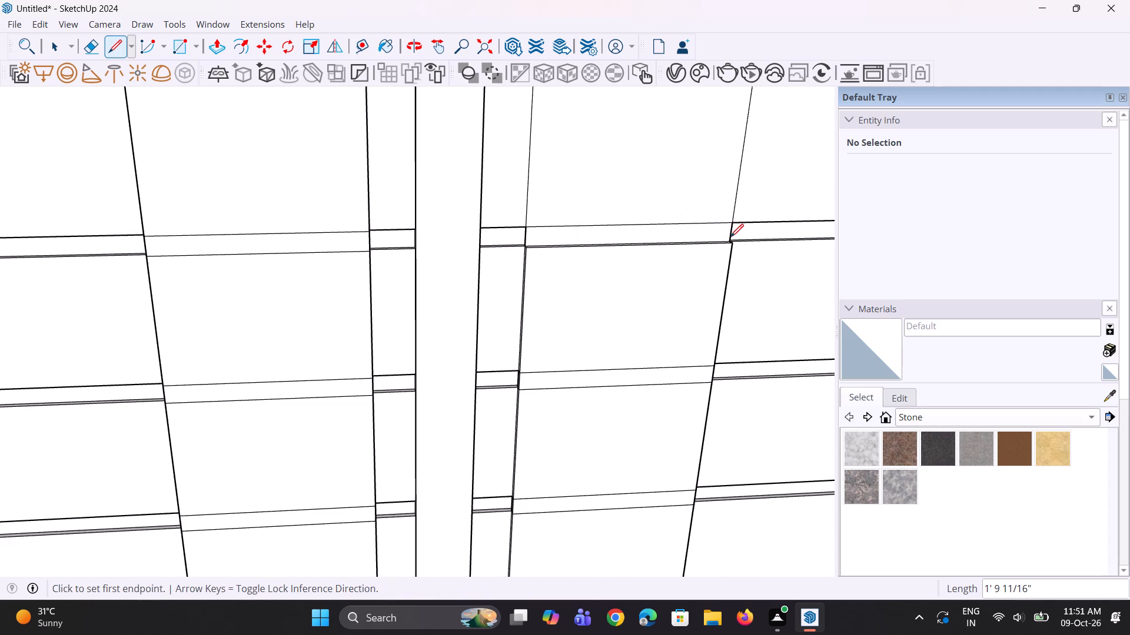
# Extrude the copied rectangle's fourth joint segment 5/8" flush with the raised slat below it, and bring the slat segment above it to match.
pyautogui.press('p')
pyautogui.click(704, 232)
pyautogui.click(666, 278)
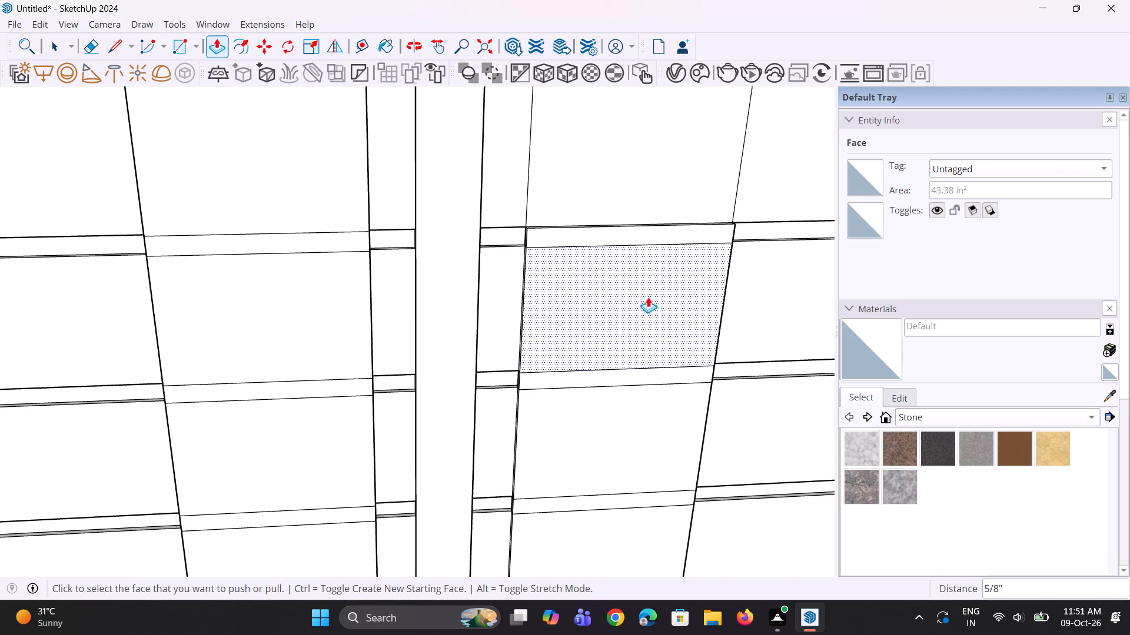
pyautogui.click(556, 138)
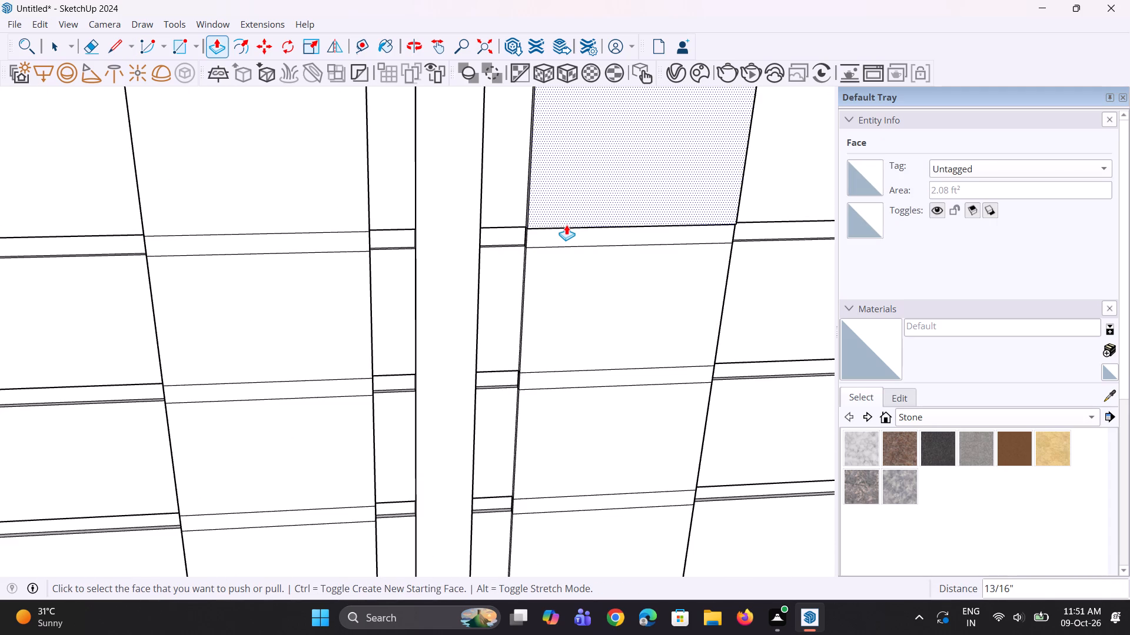
pyautogui.click(566, 225)
pyautogui.scroll(-4, 570, 231)
pyautogui.moveTo(594, 241); pyautogui.dragTo(583, 221, button='middle')
pyautogui.scroll(-5, 589, 244)
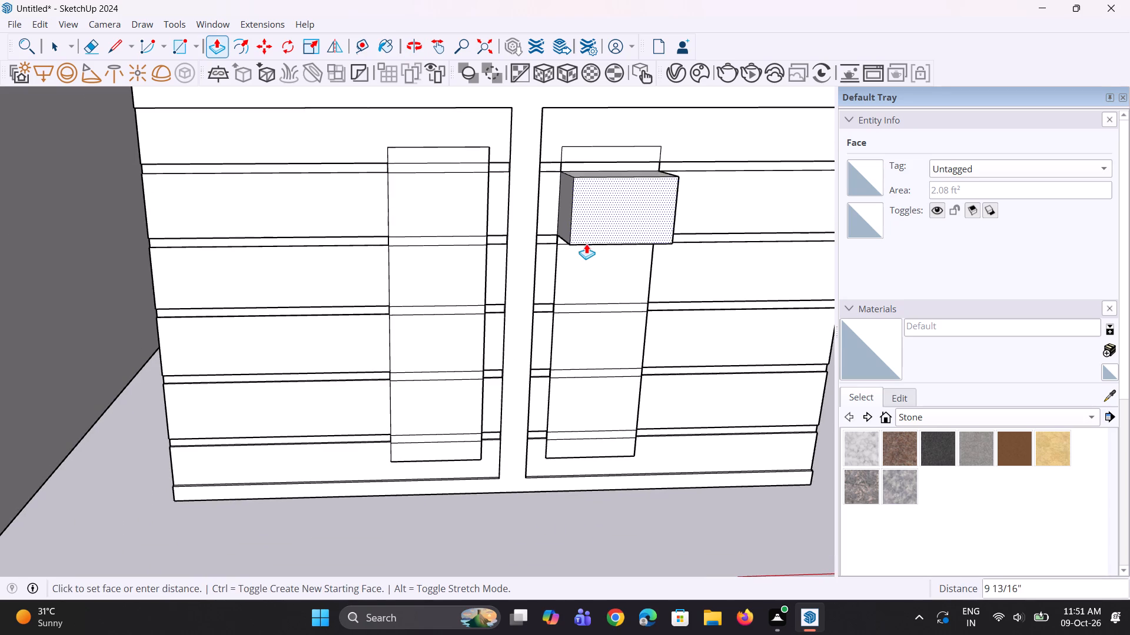
pyautogui.click(566, 247)
# Draw a 2" vertical line across the topmost joint strip, along the copied rectangle's side nearest the central strip.
pyautogui.moveTo(560, 233); pyautogui.dragTo(554, 284, button='middle')
pyautogui.scroll(4, 614, 126)
pyautogui.moveTo(596, 193); pyautogui.dragTo(610, 150, button='middle')
pyautogui.scroll(3, 564, 183)
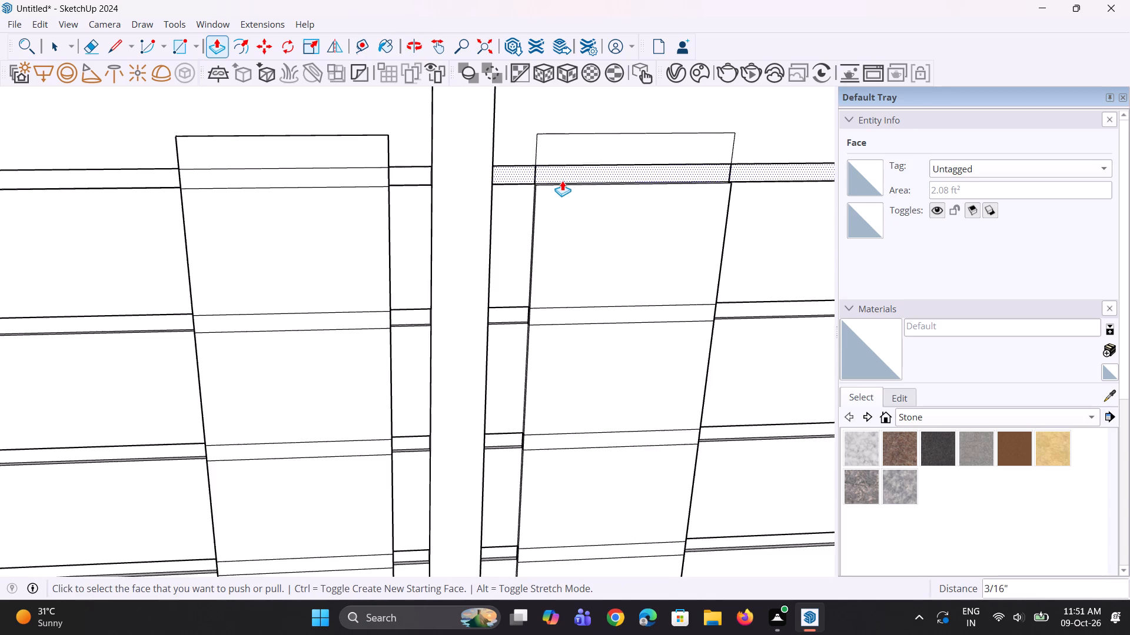
pyautogui.scroll(1, 562, 181)
pyautogui.press('l')
pyautogui.scroll(7, 553, 171)
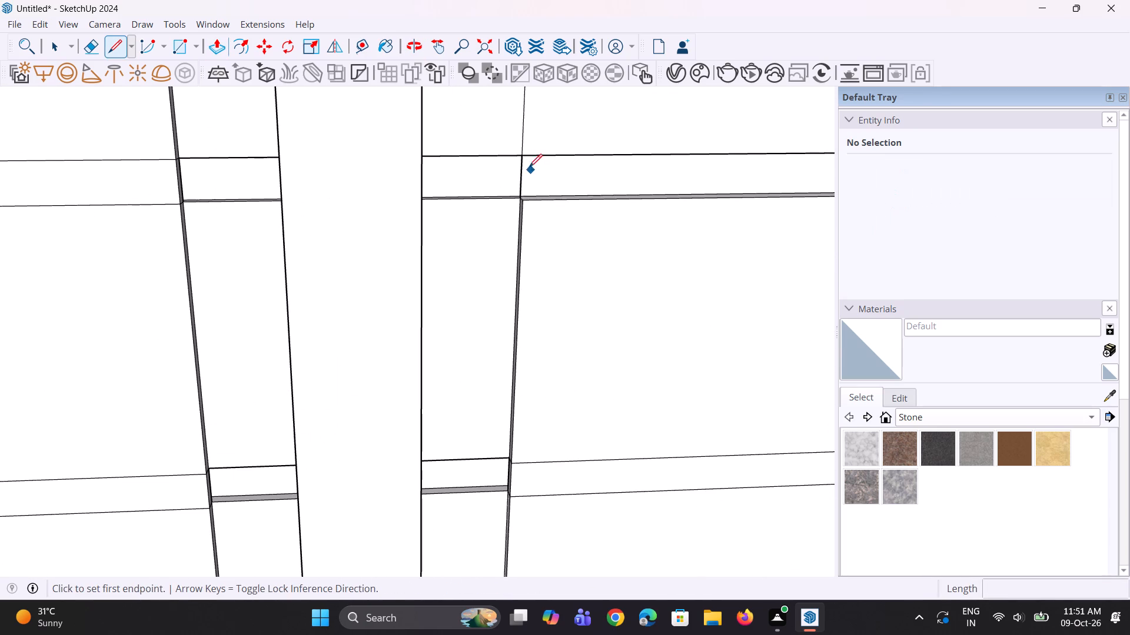
pyautogui.click(524, 159)
pyautogui.click(520, 194)
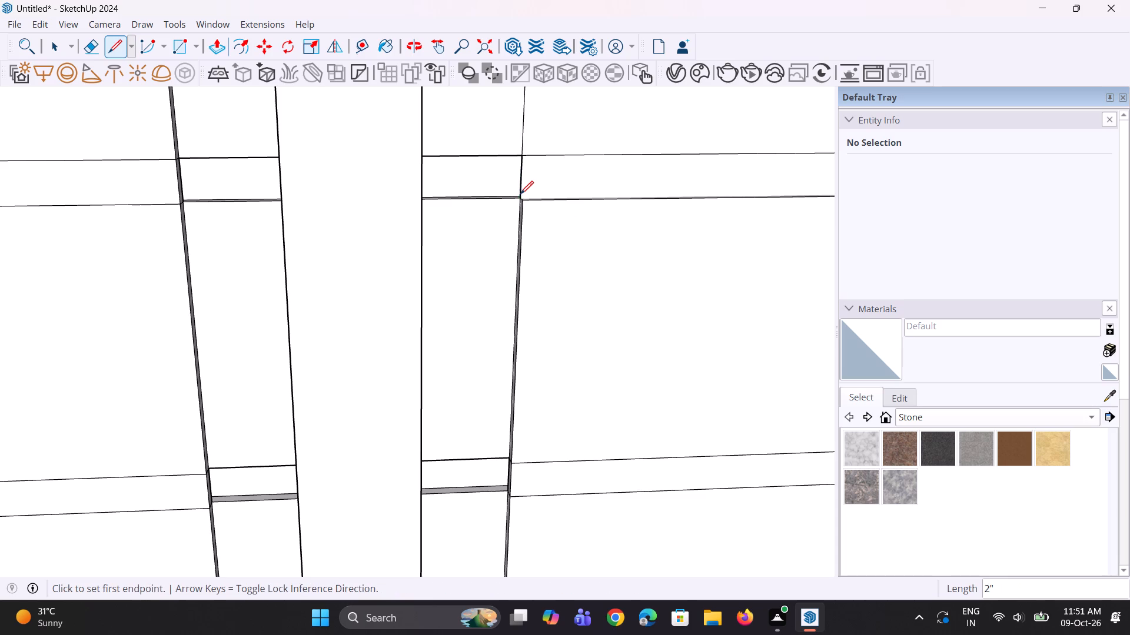
# Draw a 1' 9 11/16" line along the topmost joint strip's bottom edge, between the copied rectangle's two sides.
pyautogui.moveTo(533, 203); pyautogui.dragTo(527, 237, button='middle')
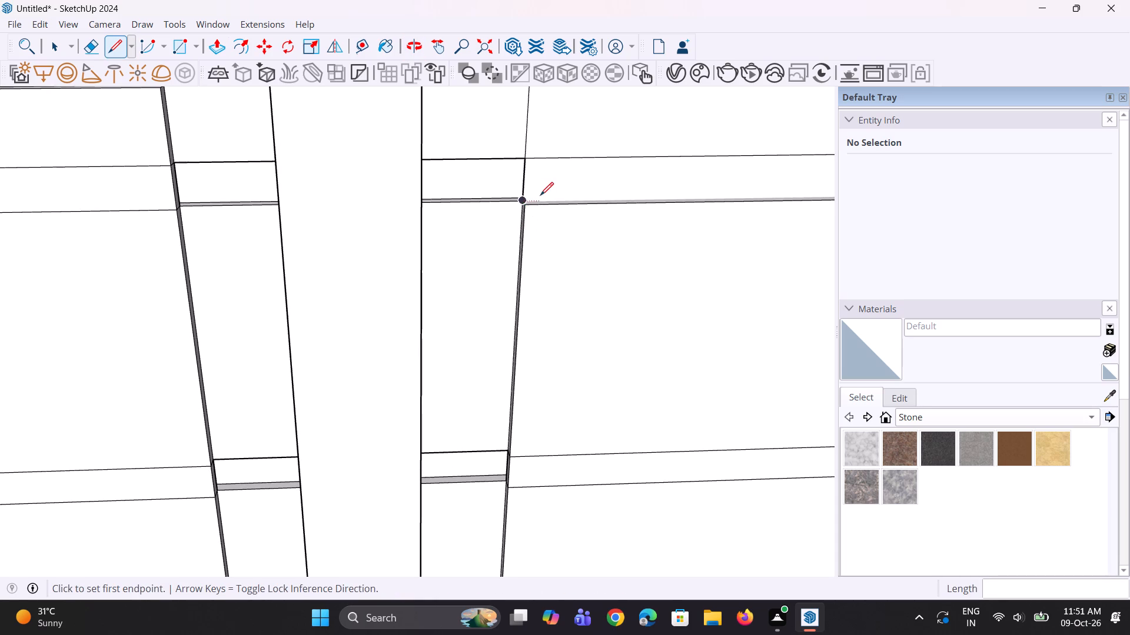
pyautogui.click(524, 199)
pyautogui.scroll(-6, 555, 193)
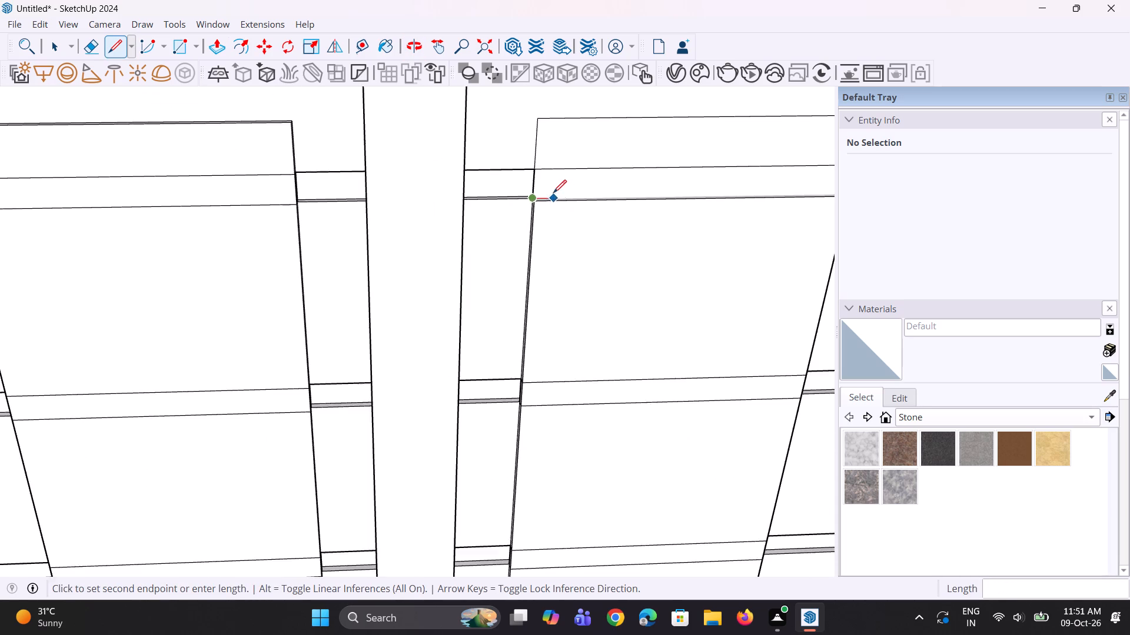
pyautogui.scroll(-1, 553, 193)
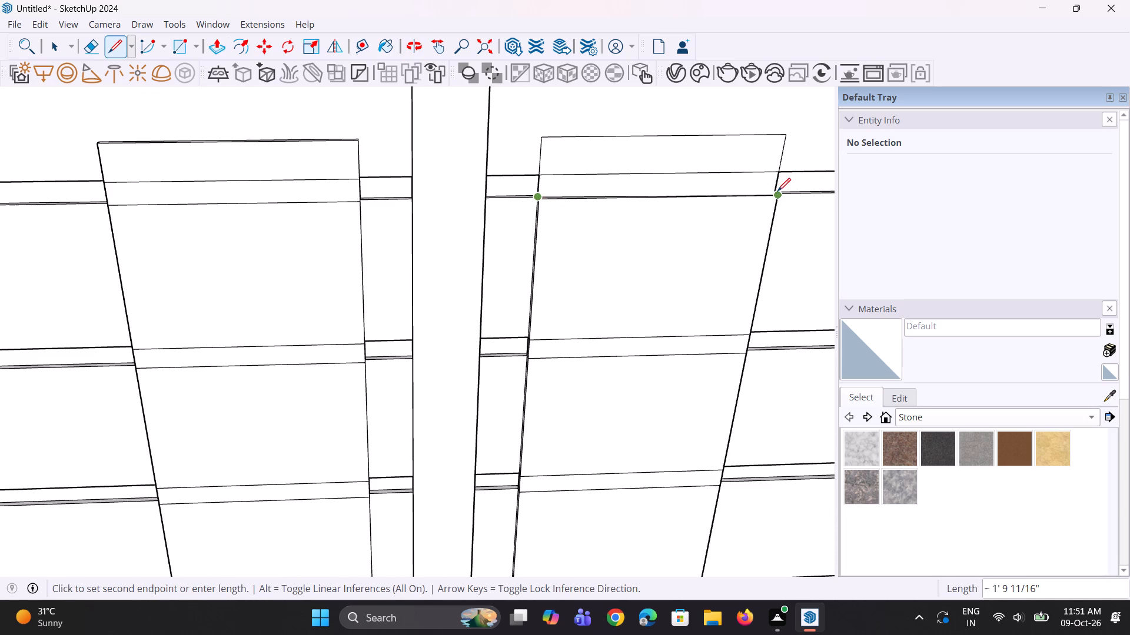
pyautogui.click(777, 190)
# Extrude the copied rectangle's topmost joint segment flush with the raised slat below it, and the top slat segment 5/8" to match.
pyautogui.press('p')
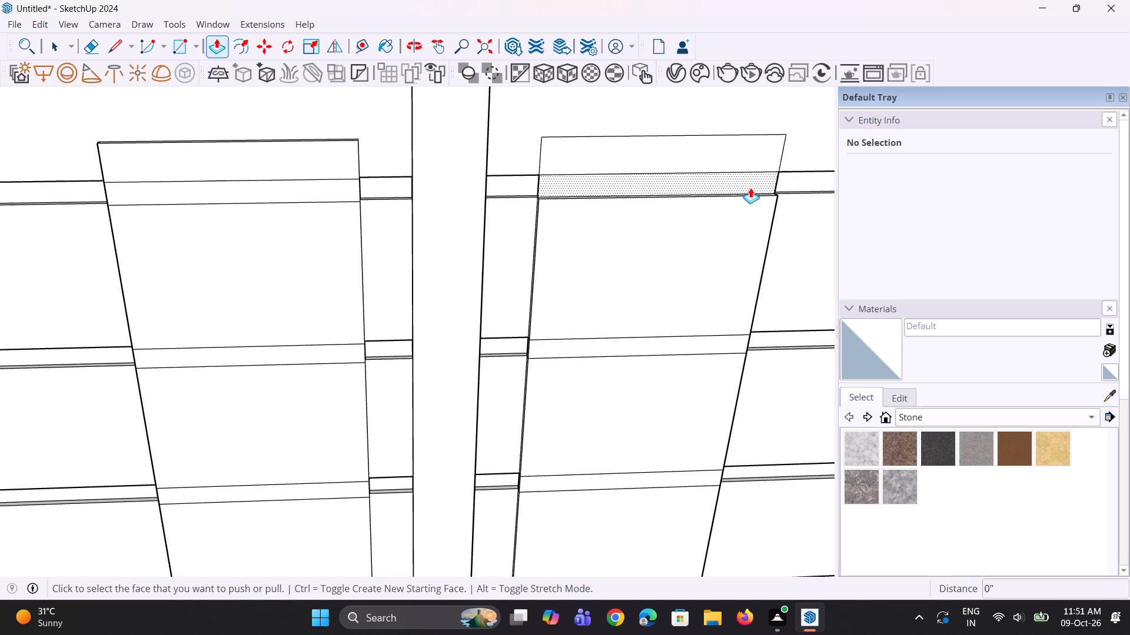
pyautogui.click(749, 185)
pyautogui.click(702, 227)
pyautogui.click(662, 149)
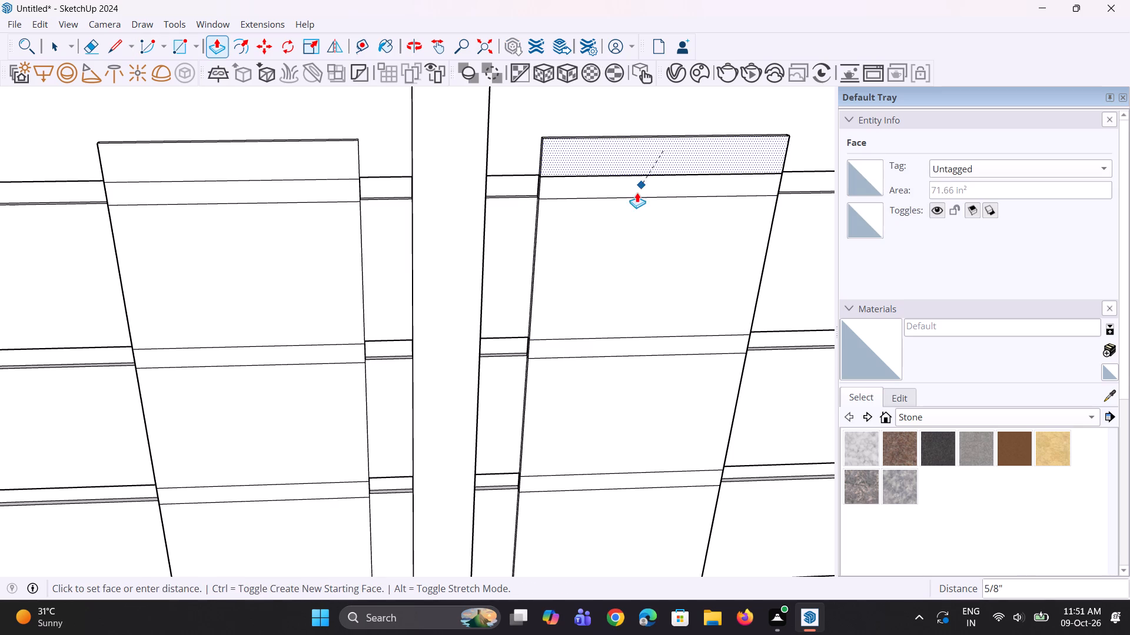
pyautogui.click(617, 206)
# Erase all the horizontal joint lines crossing the copied rectangle's raised face.
pyautogui.moveTo(543, 206); pyautogui.dragTo(539, 200, button='middle')
pyautogui.press('e')
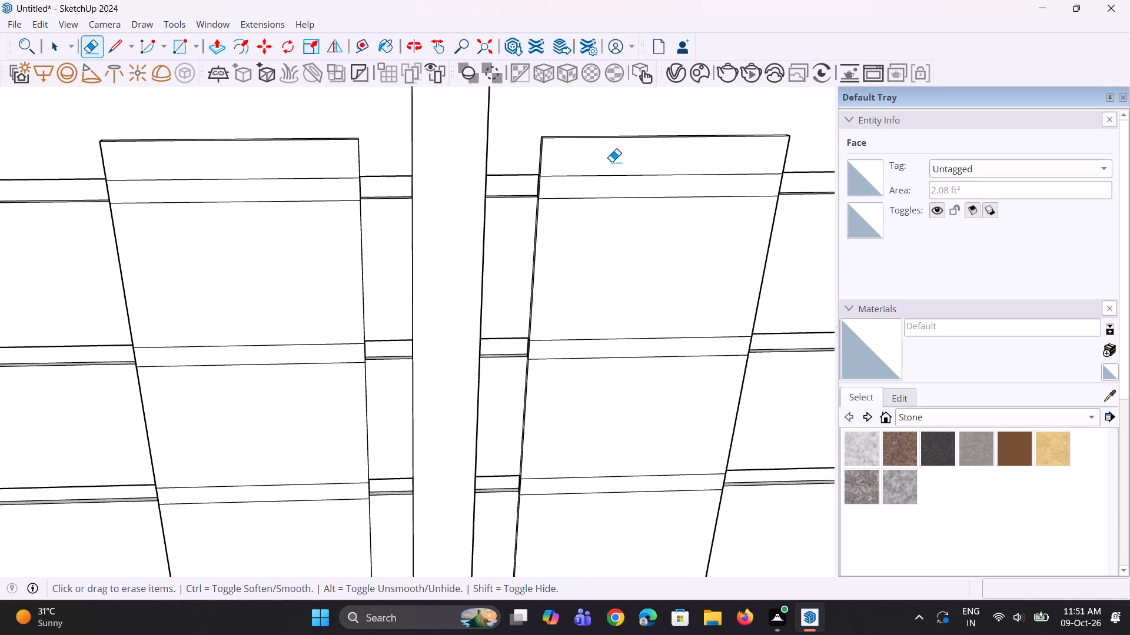
pyautogui.moveTo(611, 162); pyautogui.dragTo(614, 213)
pyautogui.scroll(-2, 596, 202)
pyautogui.moveTo(624, 236); pyautogui.dragTo(628, 476)
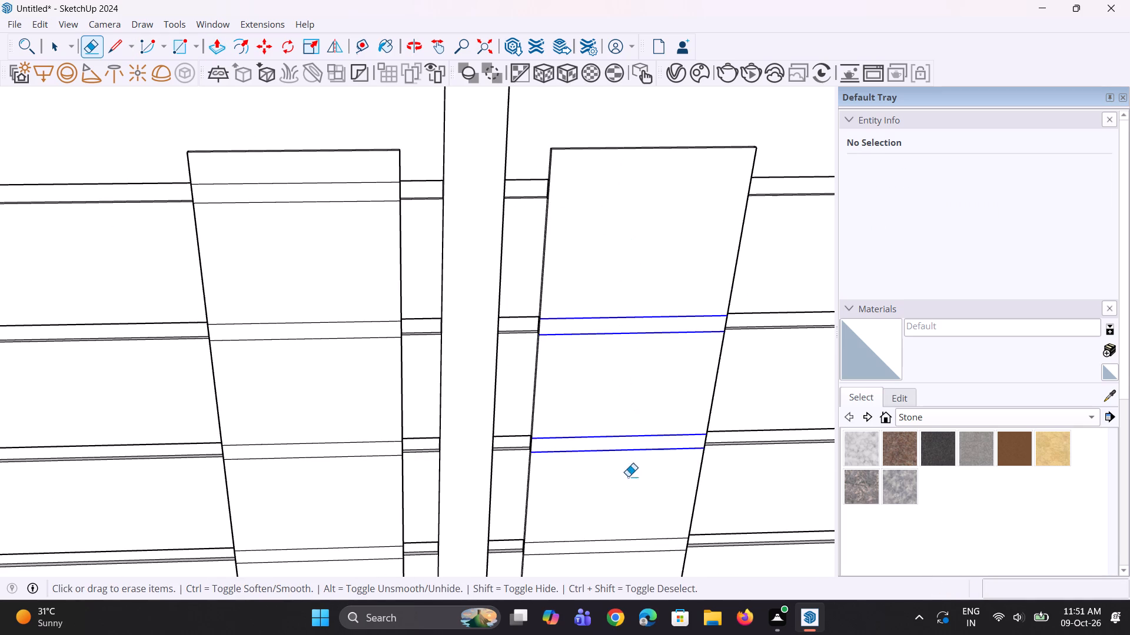
pyautogui.moveTo(628, 476); pyautogui.dragTo(624, 557)
pyautogui.scroll(-8, 606, 222)
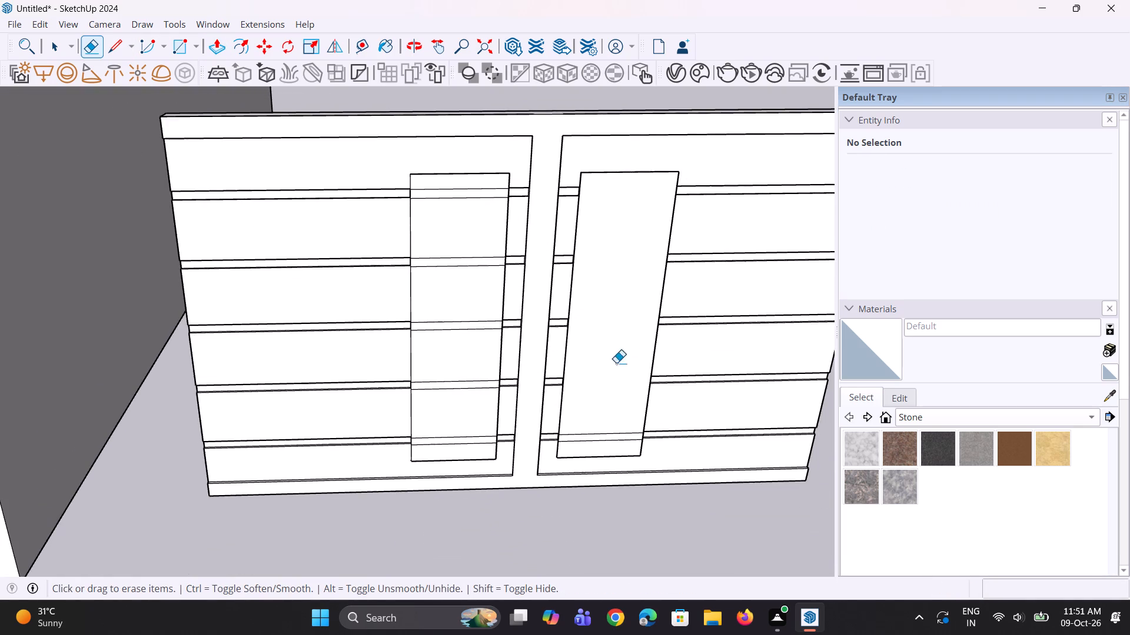
pyautogui.moveTo(603, 393); pyautogui.dragTo(610, 286, button='middle')
pyautogui.scroll(5, 610, 439)
pyautogui.click(605, 455)
pyautogui.click(606, 468)
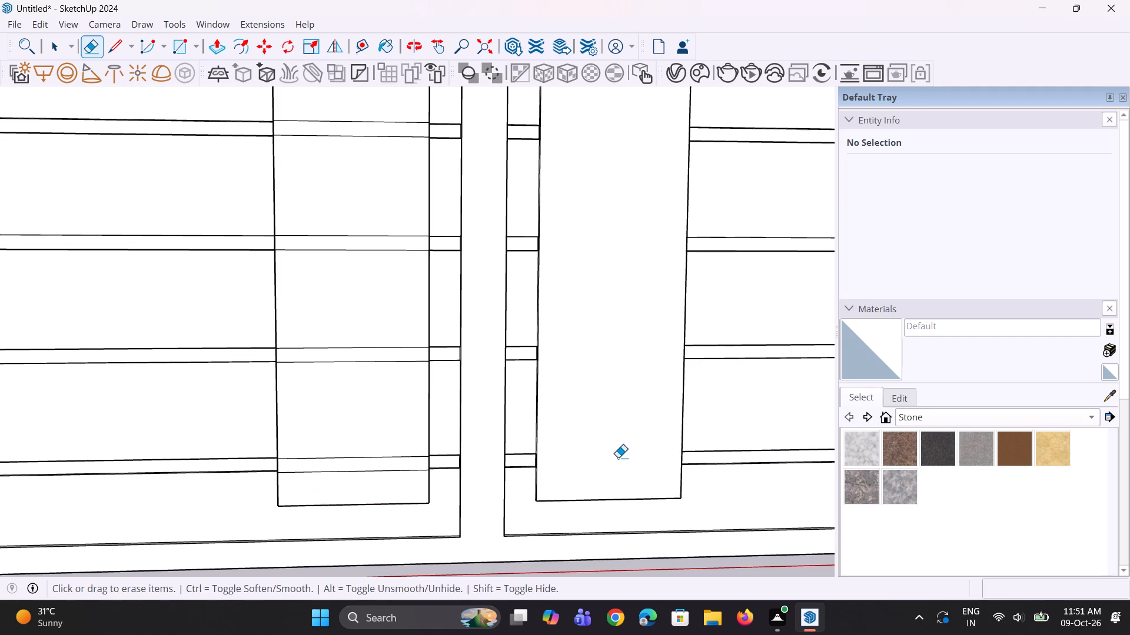
# Erase all the horizontal joint lines crossing the original rectangle's raised face.
pyautogui.click(409, 454)
pyautogui.click(407, 466)
pyautogui.moveTo(401, 474); pyautogui.dragTo(413, 457)
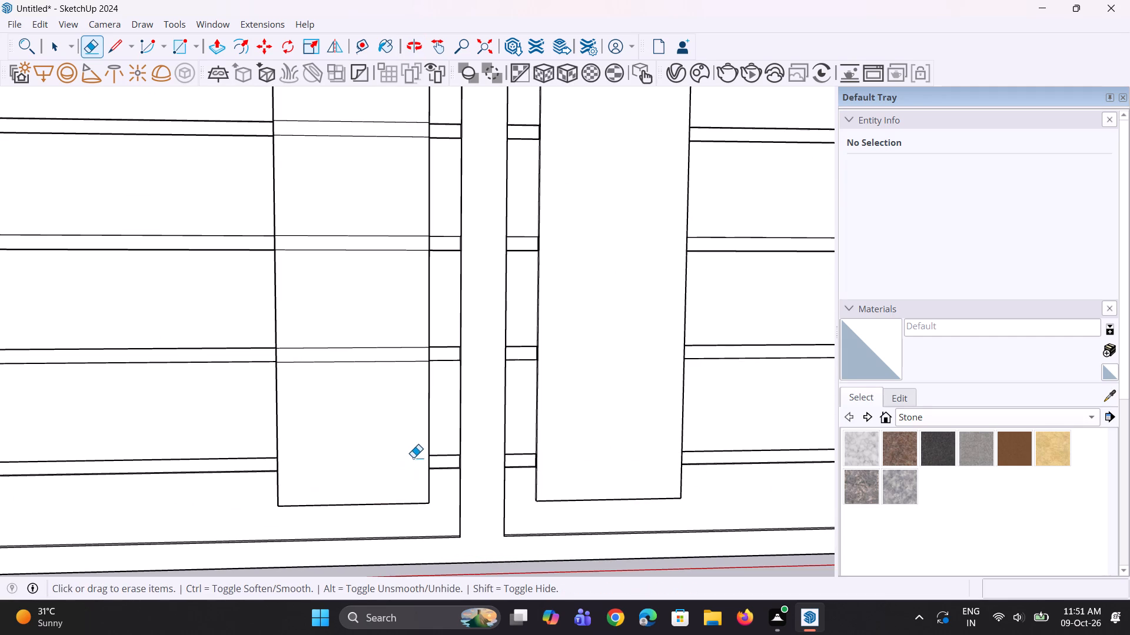
pyautogui.click(413, 457)
pyautogui.click(400, 360)
pyautogui.click(400, 349)
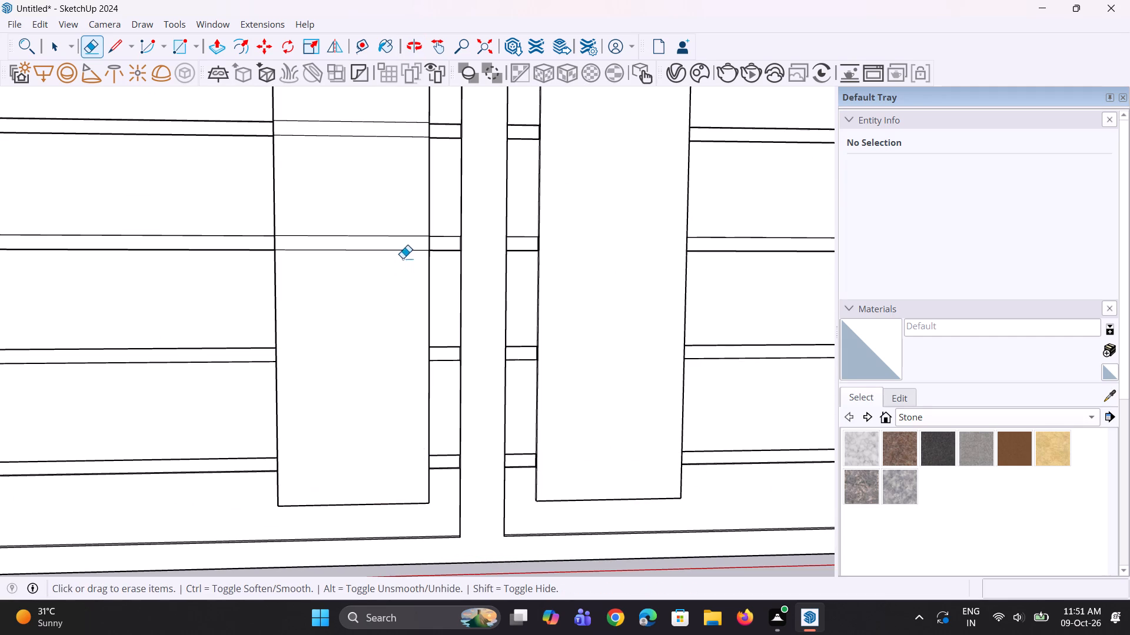
pyautogui.click(403, 256)
pyautogui.moveTo(400, 227); pyautogui.dragTo(399, 254)
pyautogui.scroll(-5, 401, 293)
pyautogui.scroll(3, 405, 210)
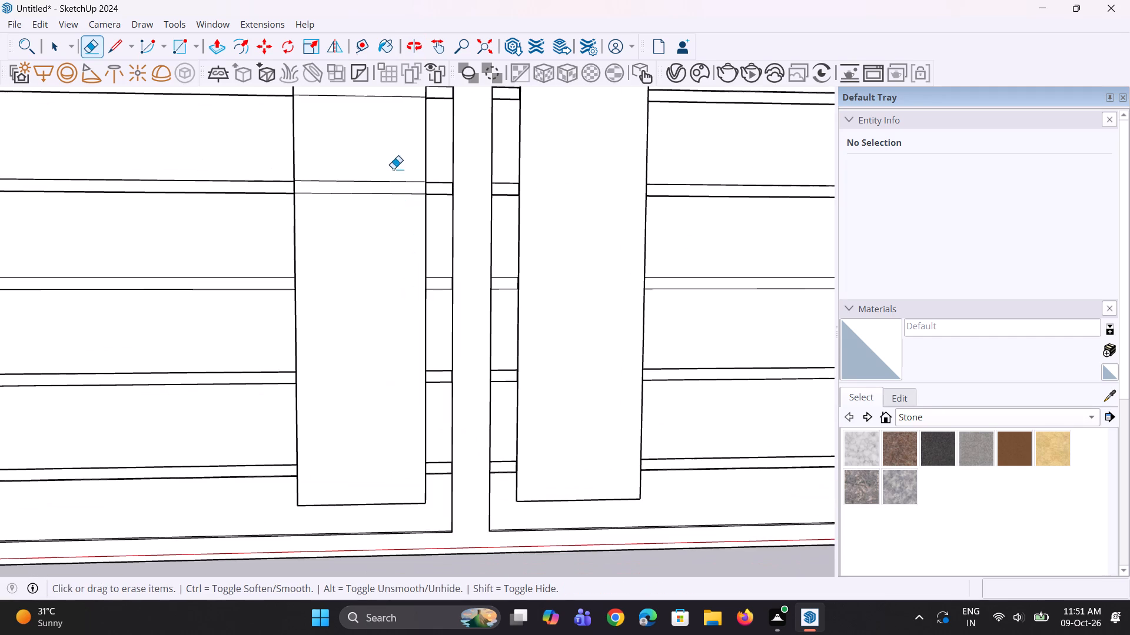
pyautogui.moveTo(392, 166); pyautogui.dragTo(392, 230)
pyautogui.scroll(-4, 456, 311)
pyautogui.scroll(2, 396, 169)
pyautogui.click(401, 153)
pyautogui.doubleClick(398, 161)
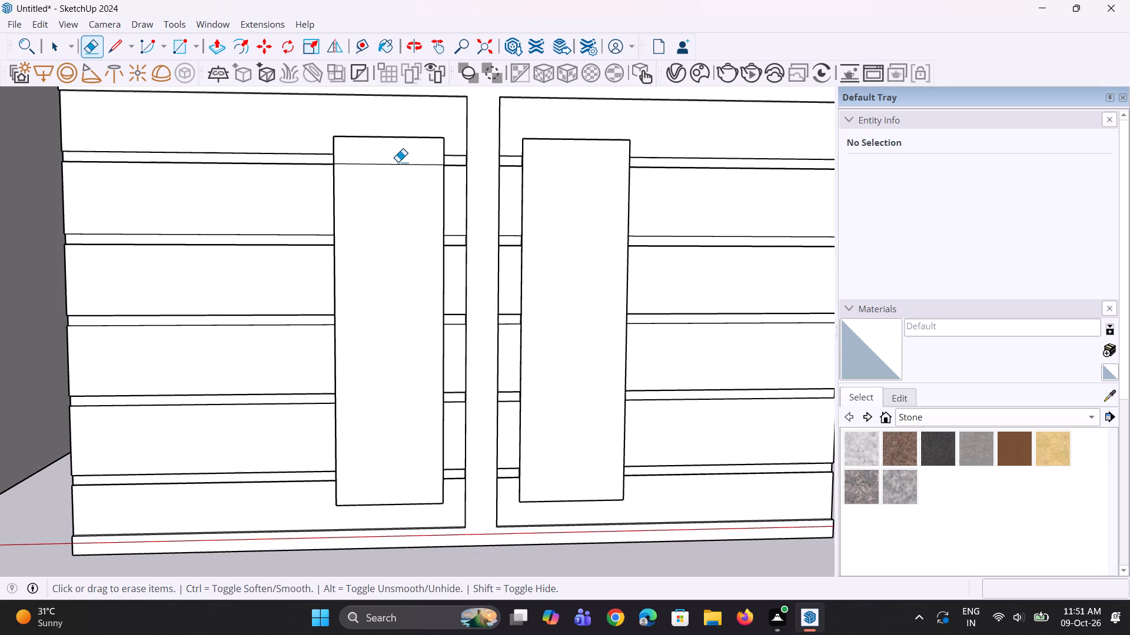
pyautogui.click(398, 165)
# Examine both raised rectangles and the central strip of the slatted panel from several angles.
pyautogui.scroll(-5, 437, 256)
pyautogui.moveTo(444, 254); pyautogui.dragTo(450, 324, button='middle')
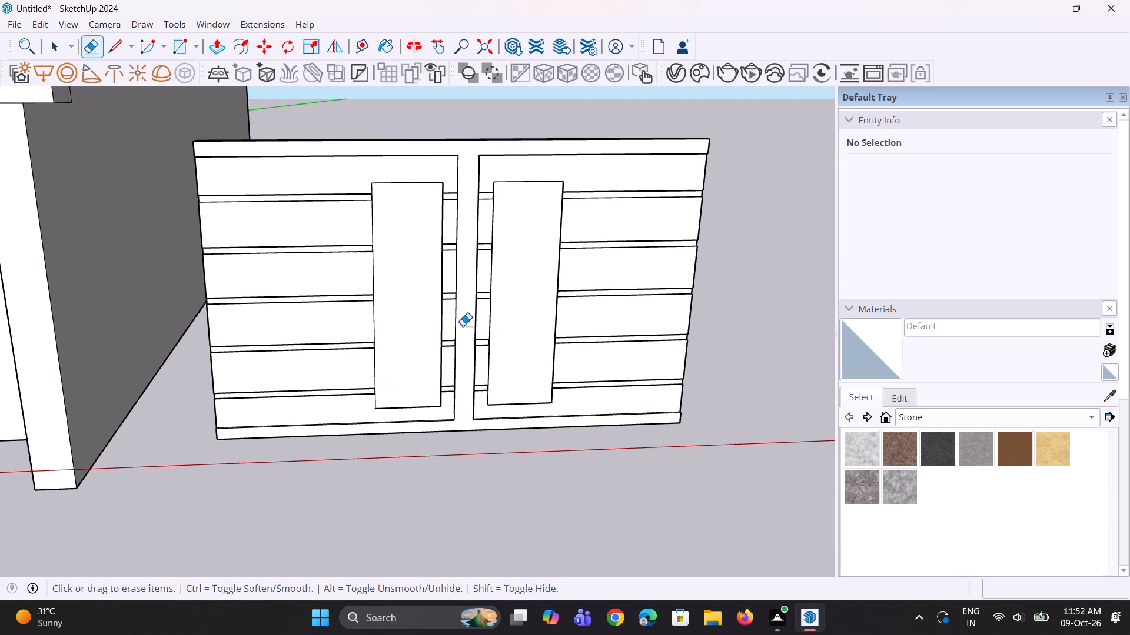
pyautogui.moveTo(369, 340); pyautogui.dragTo(369, 332, button='middle')
pyautogui.scroll(1, 478, 303)
pyautogui.scroll(-3, 372, 325)
pyautogui.moveTo(372, 320); pyautogui.dragTo(371, 287, button='middle')
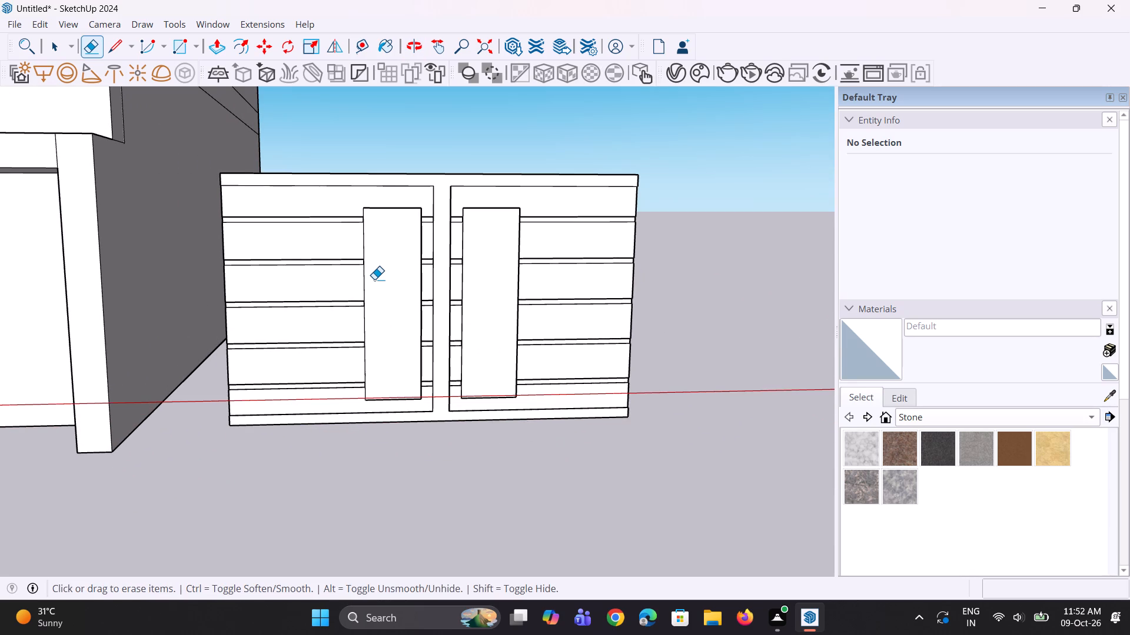
pyautogui.scroll(-3, 399, 221)
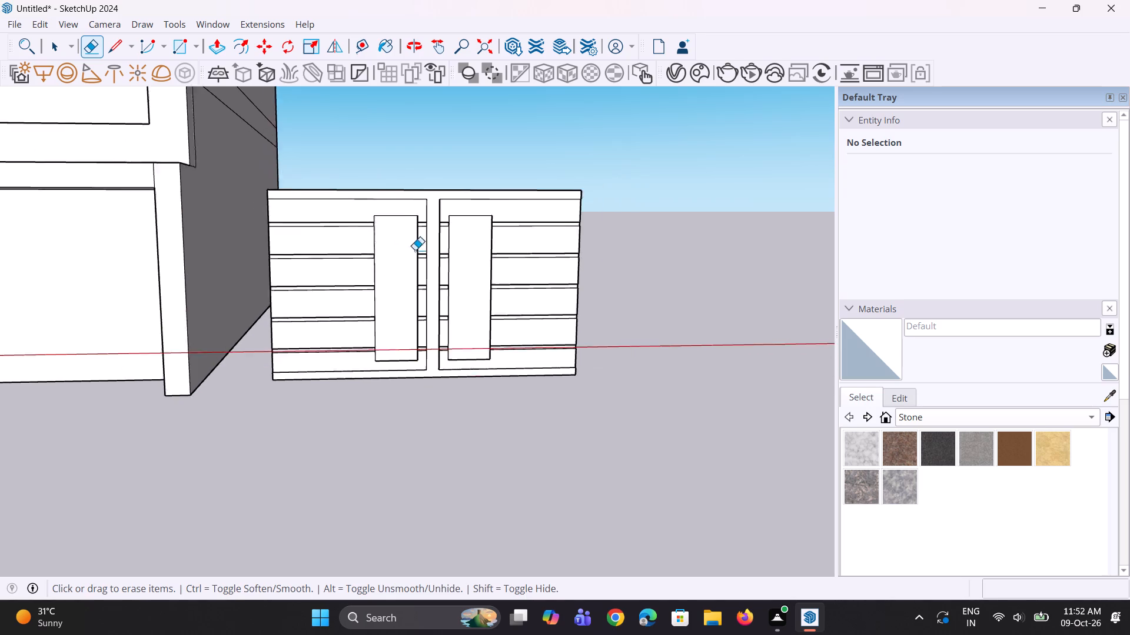
pyautogui.scroll(-1, 415, 250)
pyautogui.moveTo(431, 269); pyautogui.dragTo(409, 262, button='middle')
pyautogui.scroll(6, 385, 273)
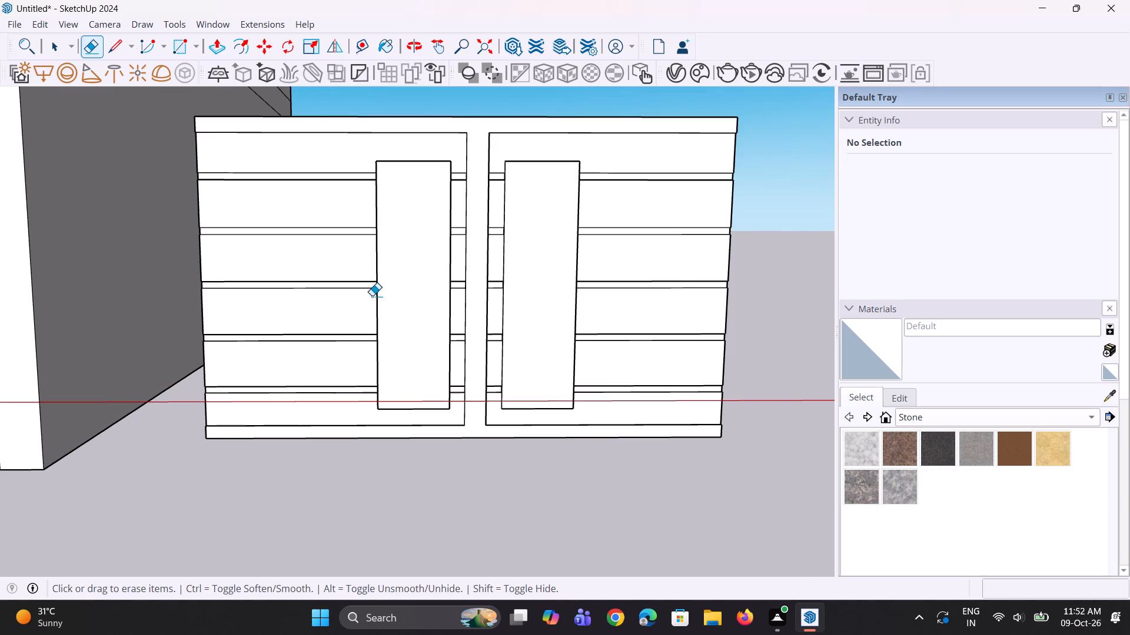
pyautogui.scroll(5, 436, 292)
pyautogui.moveTo(451, 302); pyautogui.dragTo(526, 301, button='middle')
pyautogui.scroll(3, 526, 297)
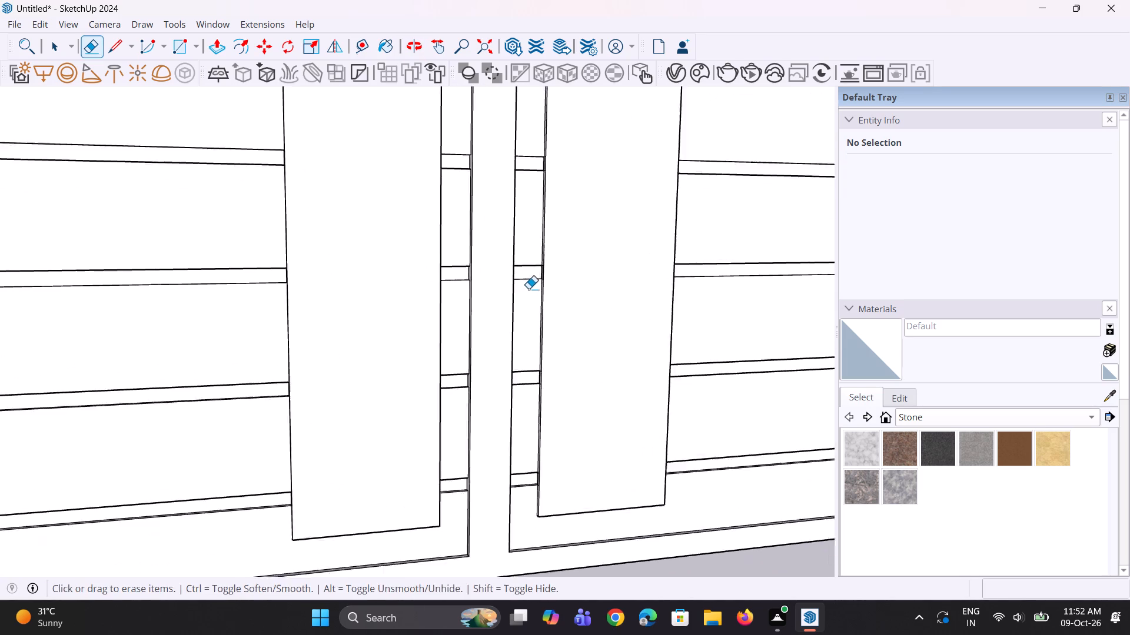
pyautogui.scroll(1, 529, 289)
pyautogui.moveTo(538, 291); pyautogui.dragTo(531, 336, button='middle')
pyautogui.scroll(-4, 524, 347)
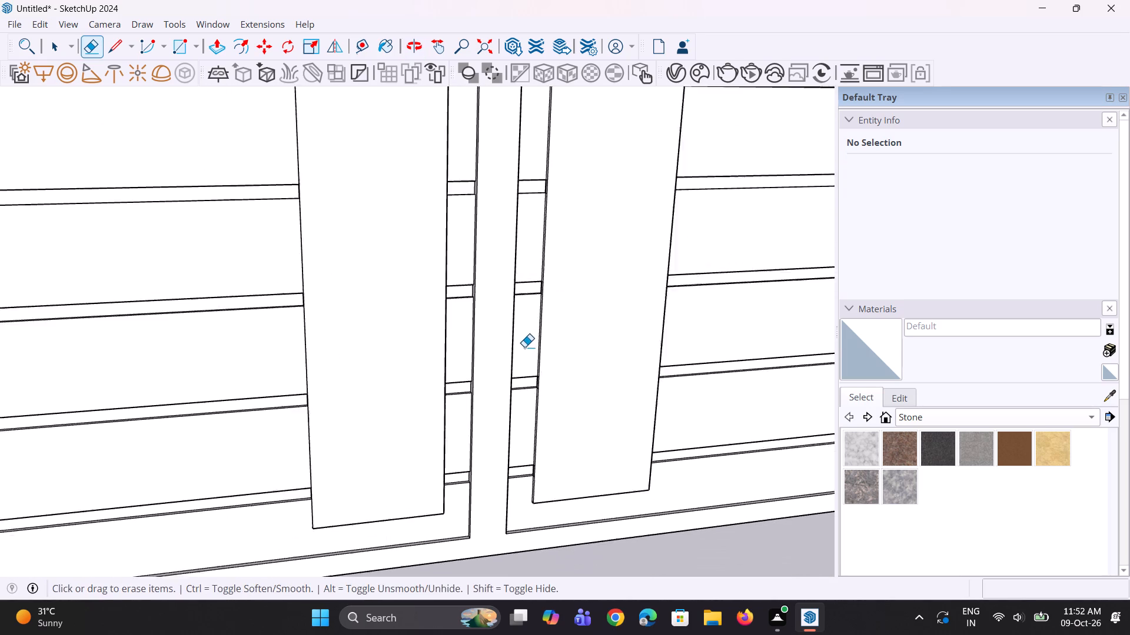
pyautogui.moveTo(521, 347); pyautogui.dragTo(492, 323, button='middle')
pyautogui.scroll(-10, 496, 325)
pyautogui.moveTo(531, 362); pyautogui.dragTo(520, 352, button='middle')
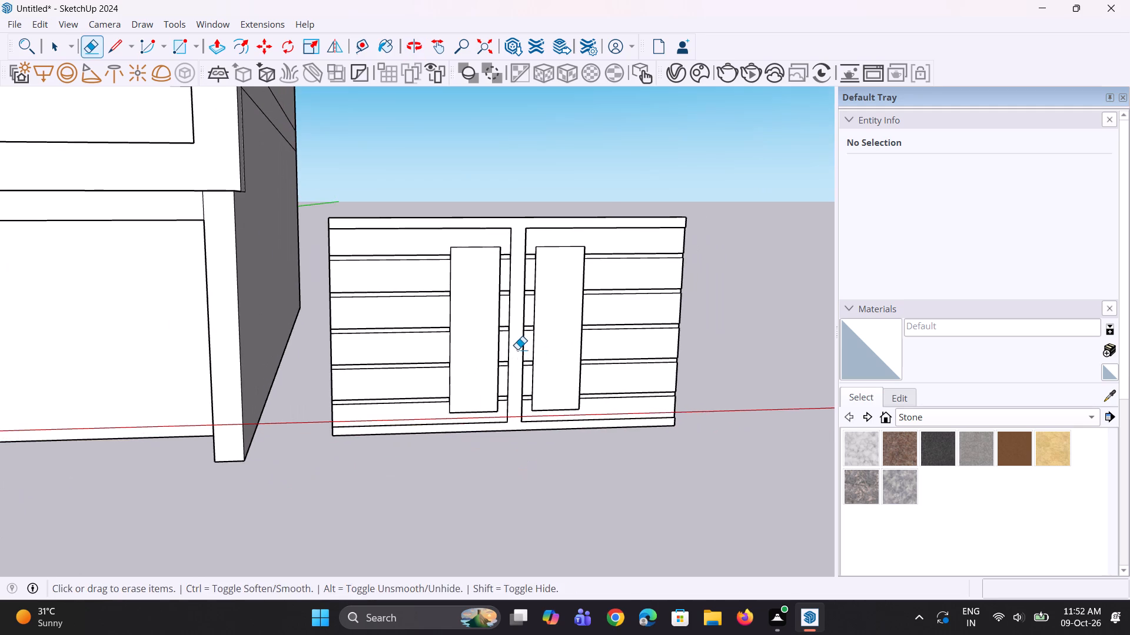
# Make the whole slatted panel, including both raised rectangles, into a single group.
pyautogui.press('space')
pyautogui.moveTo(337, 323); pyautogui.dragTo(367, 407, button='middle')
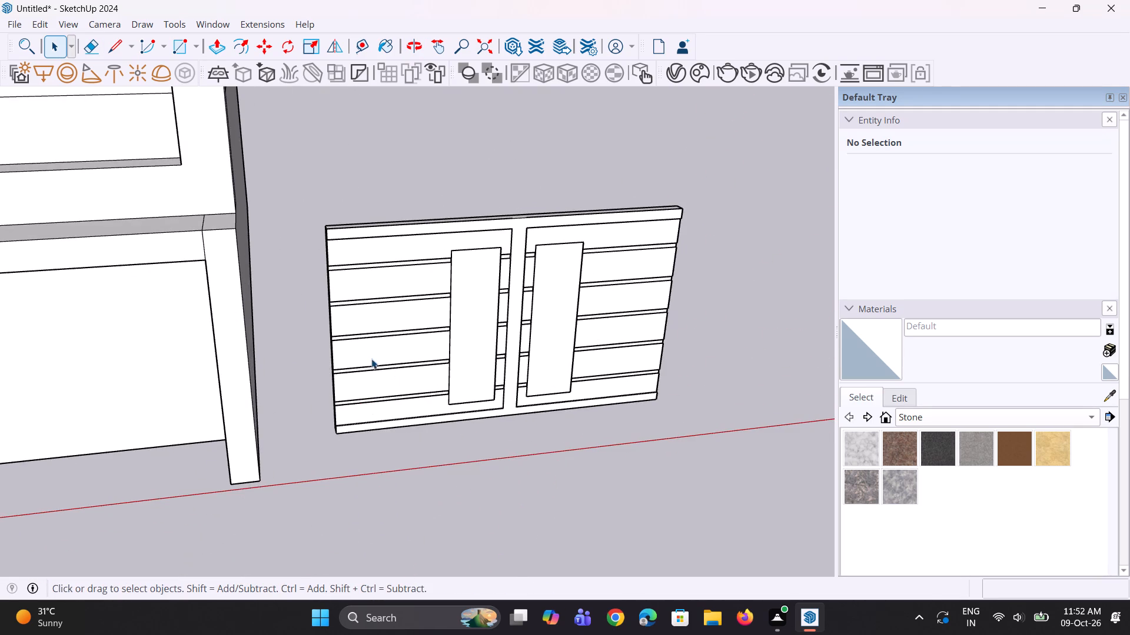
pyautogui.scroll(1, 345, 330)
pyautogui.moveTo(284, 148); pyautogui.dragTo(789, 487)
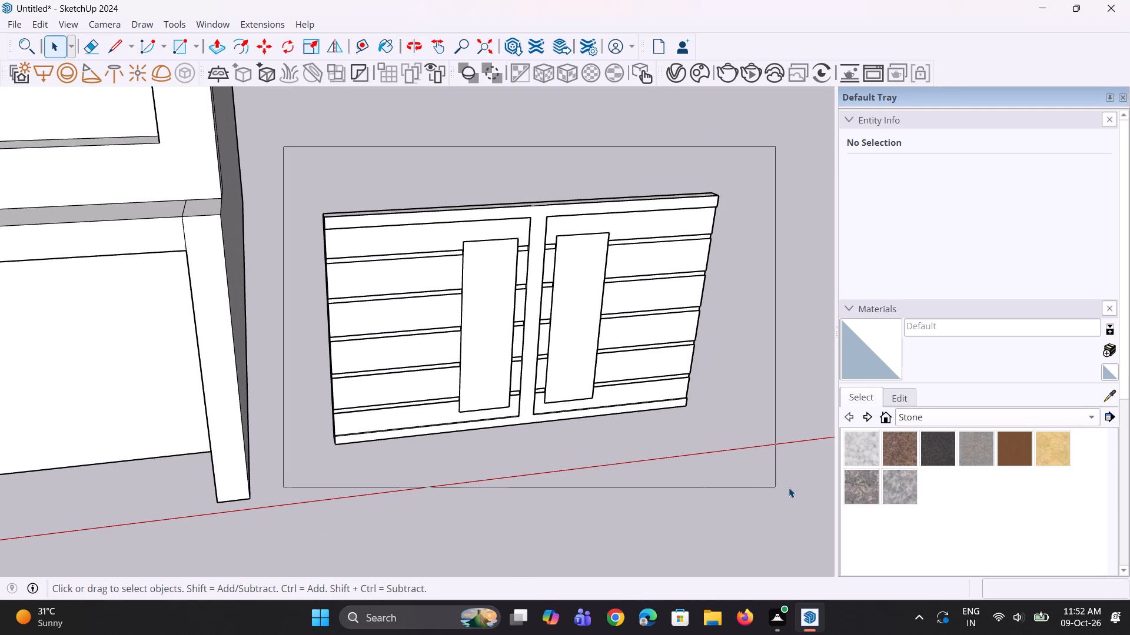
pyautogui.moveTo(789, 487); pyautogui.dragTo(790, 487)
pyautogui.rightClick(600, 342)
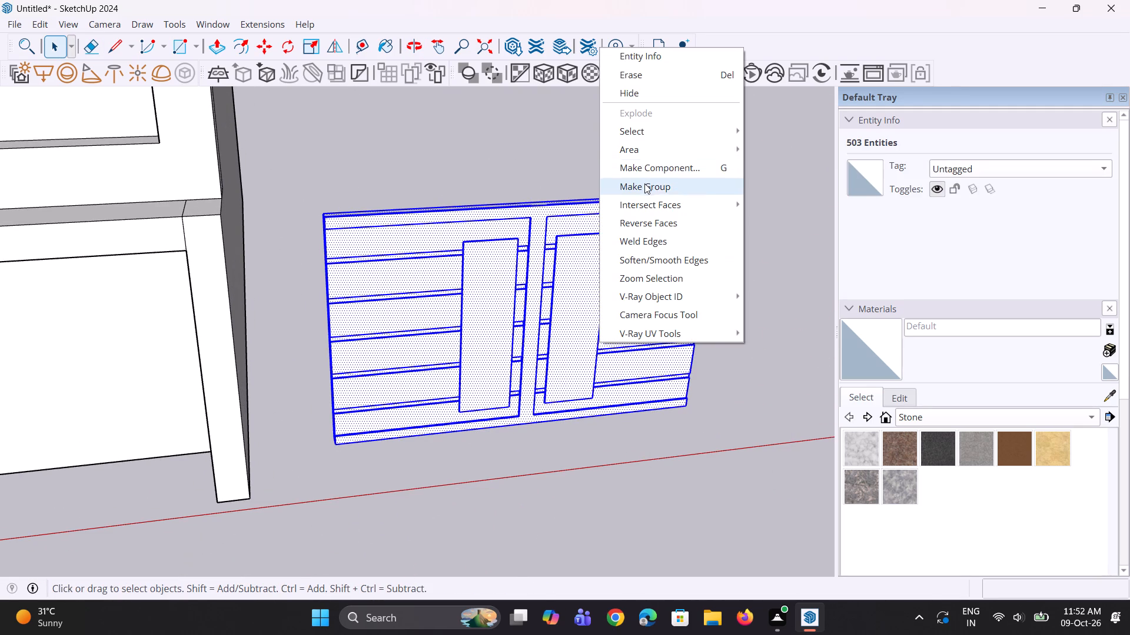
pyautogui.click(644, 183)
# Move the slatted panel group into the ground-floor opening between the two posts, placing its bottom corner at the inner post's base.
pyautogui.scroll(-5, 656, 309)
pyautogui.moveTo(673, 365); pyautogui.dragTo(604, 303, button='middle')
pyautogui.press('m')
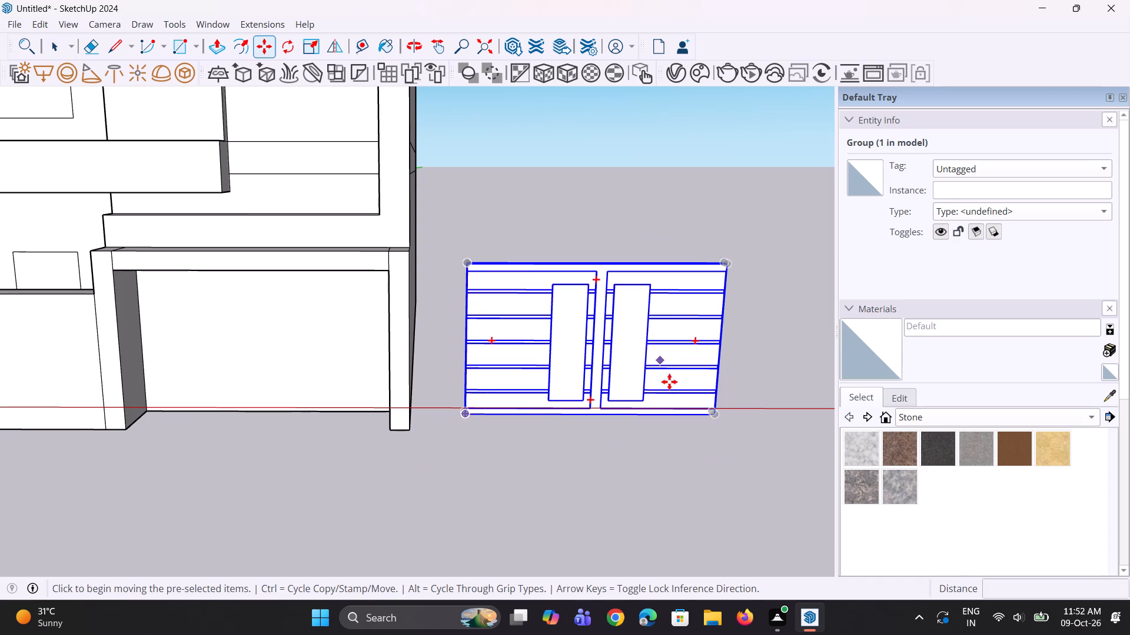
pyautogui.scroll(-12, 676, 383)
pyautogui.scroll(1, 690, 382)
pyautogui.scroll(-4, 685, 382)
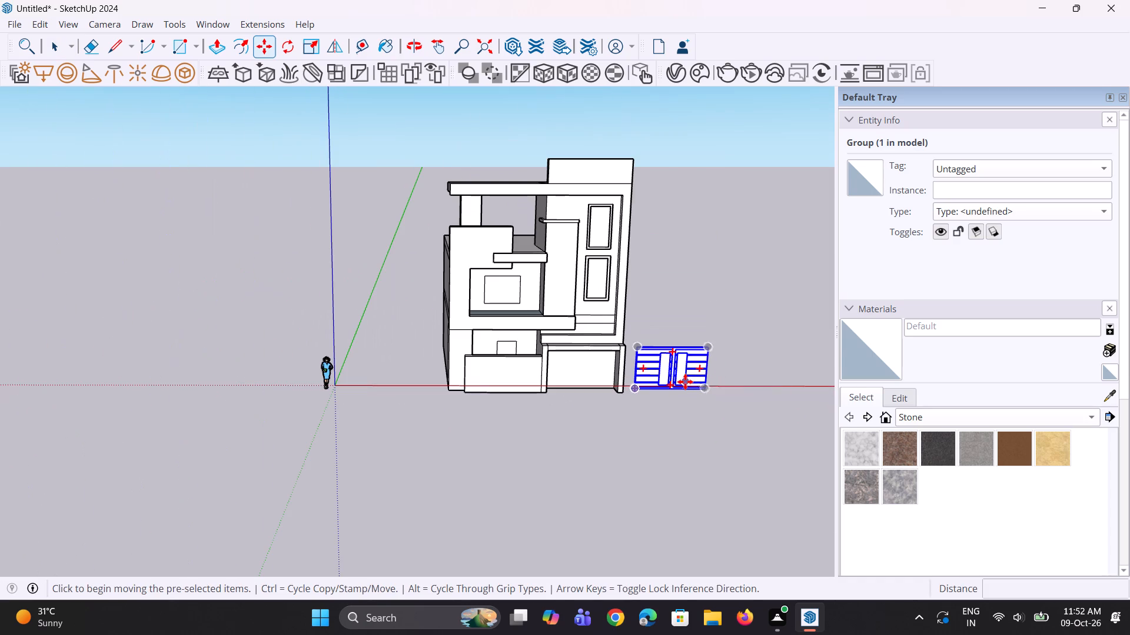
pyautogui.click(638, 395)
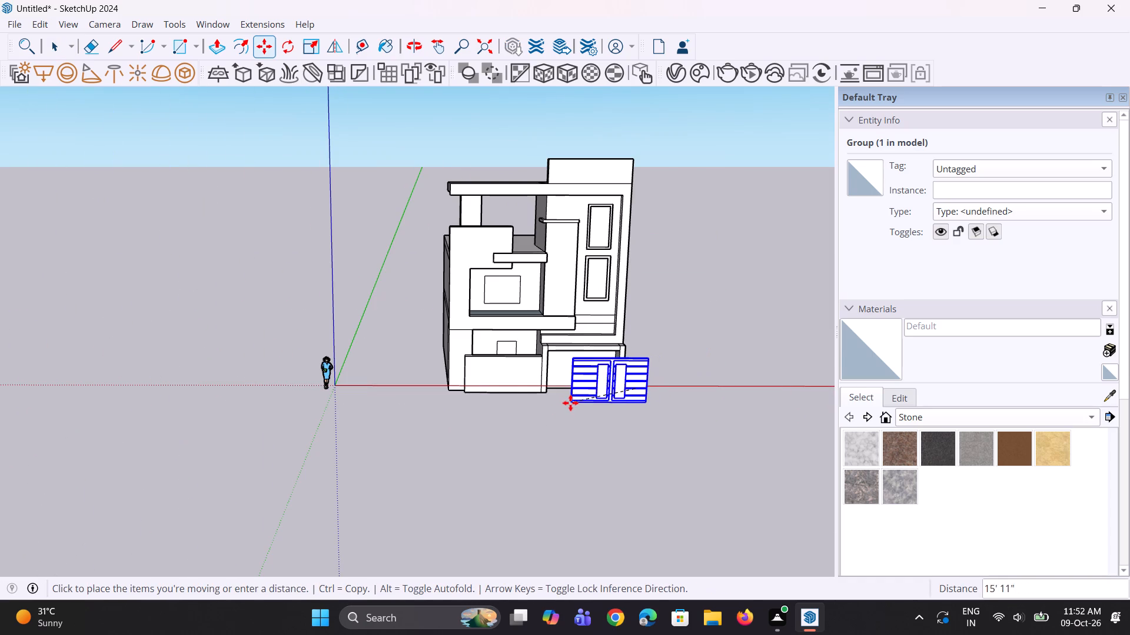
pyautogui.scroll(5, 557, 389)
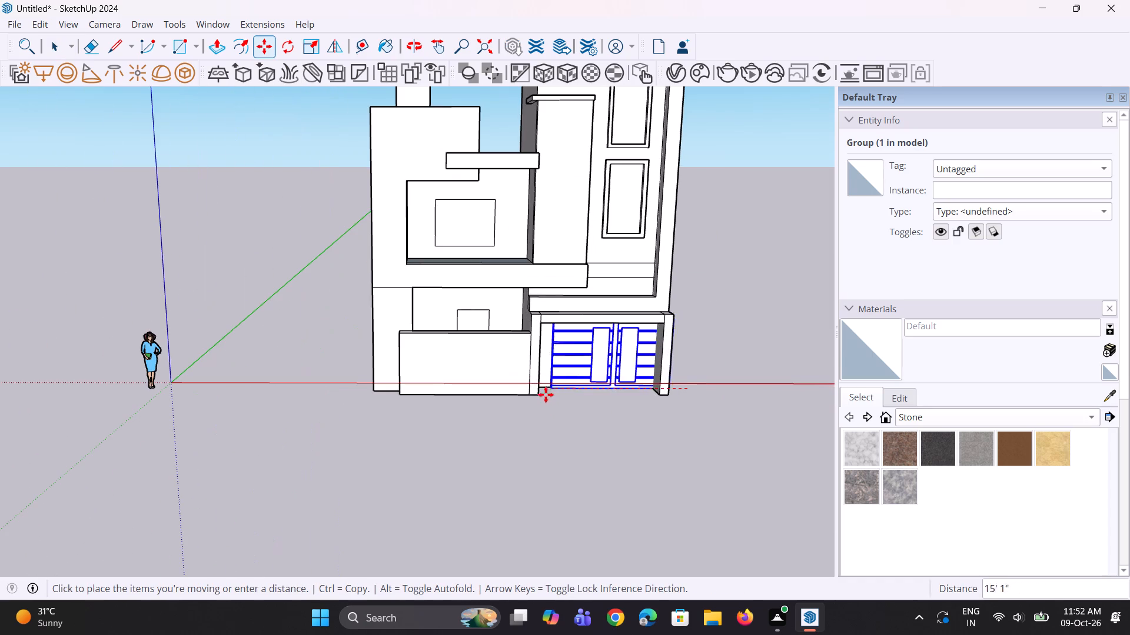
pyautogui.click(541, 399)
pyautogui.moveTo(690, 392); pyautogui.dragTo(580, 315, button='middle')
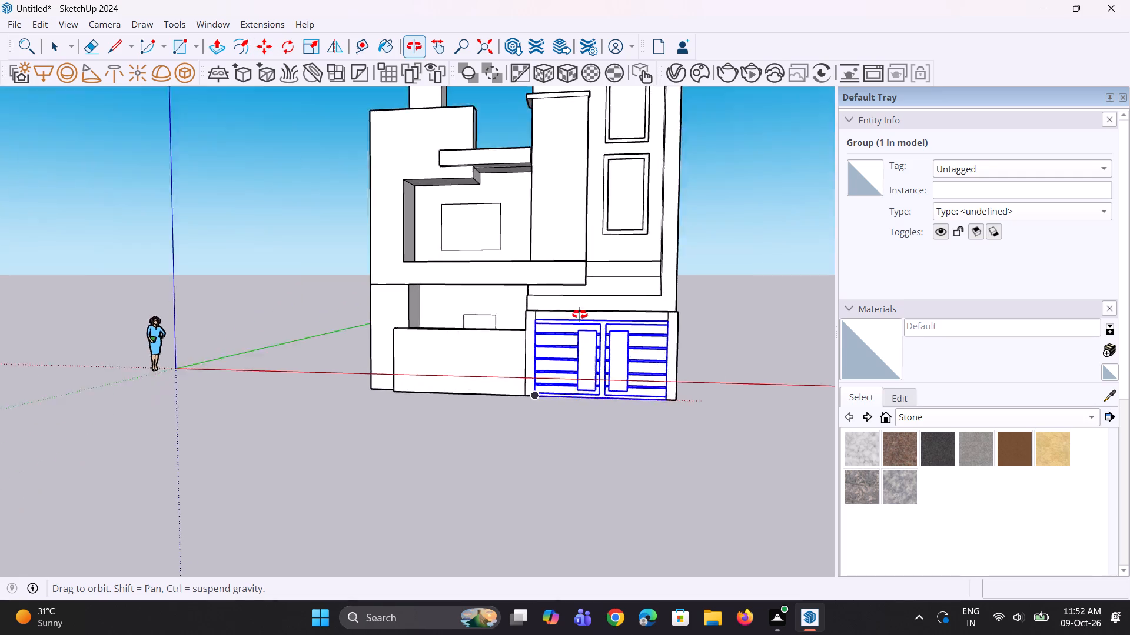
pyautogui.moveTo(580, 315); pyautogui.dragTo(583, 107, button='middle')
pyautogui.press('space')
pyautogui.press('space')
pyautogui.click(744, 369)
# Examine the fit of the slatted panel between the posts and the overall front elevation of the building.
pyautogui.moveTo(568, 325); pyautogui.dragTo(658, 534, button='middle')
pyautogui.scroll(2, 642, 449)
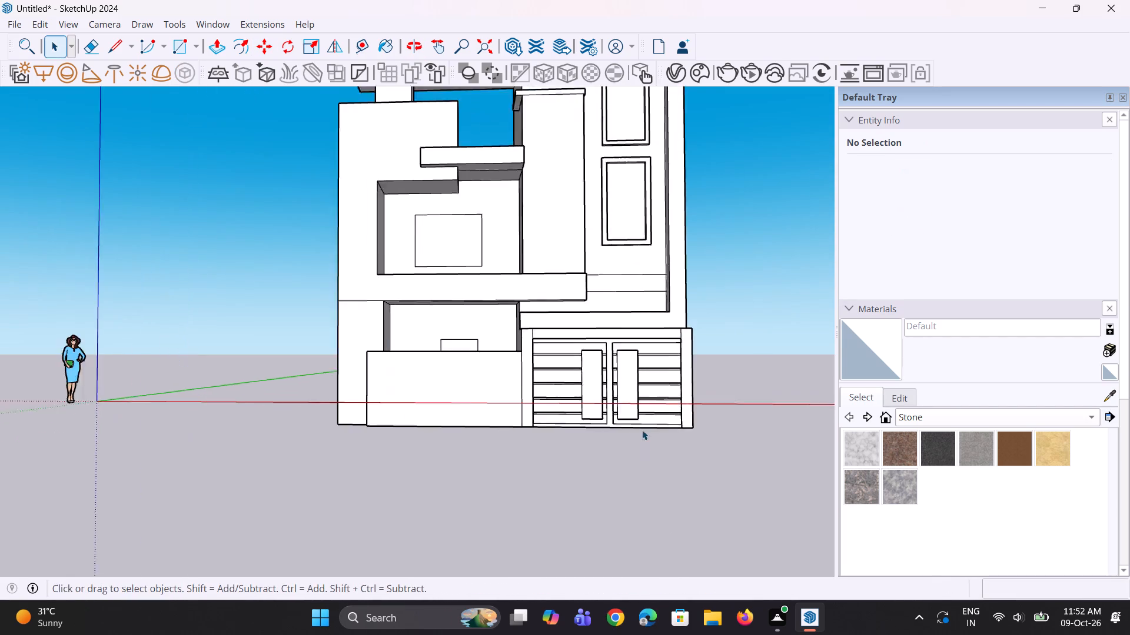
pyautogui.scroll(2, 642, 430)
pyautogui.moveTo(508, 345); pyautogui.dragTo(496, 393, button='middle')
pyautogui.scroll(2, 510, 382)
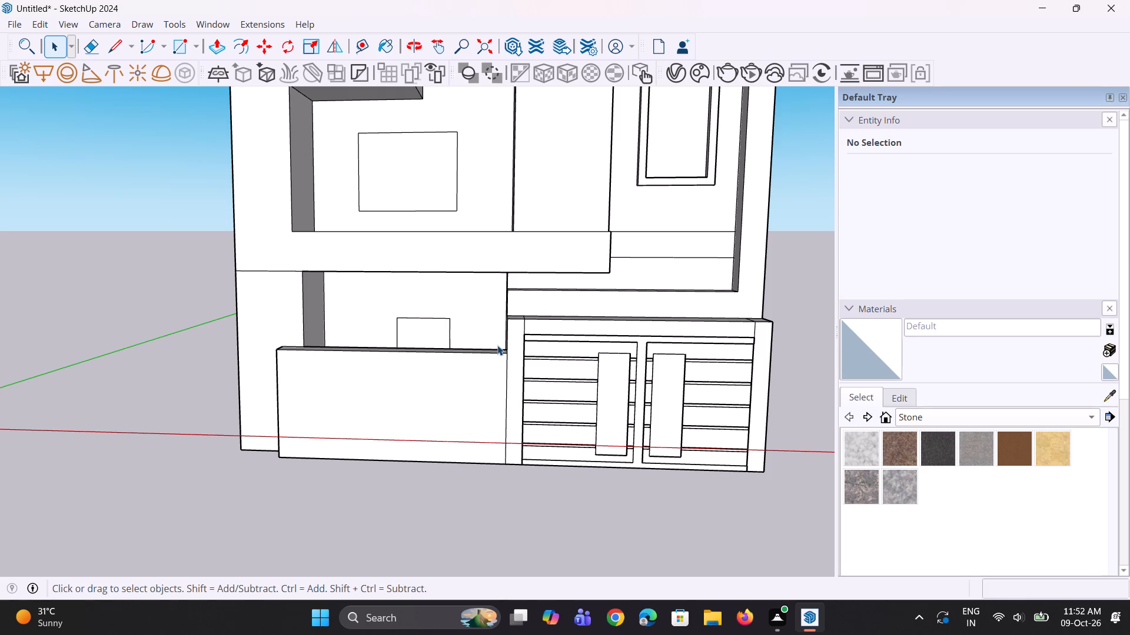
pyautogui.scroll(-4, 479, 351)
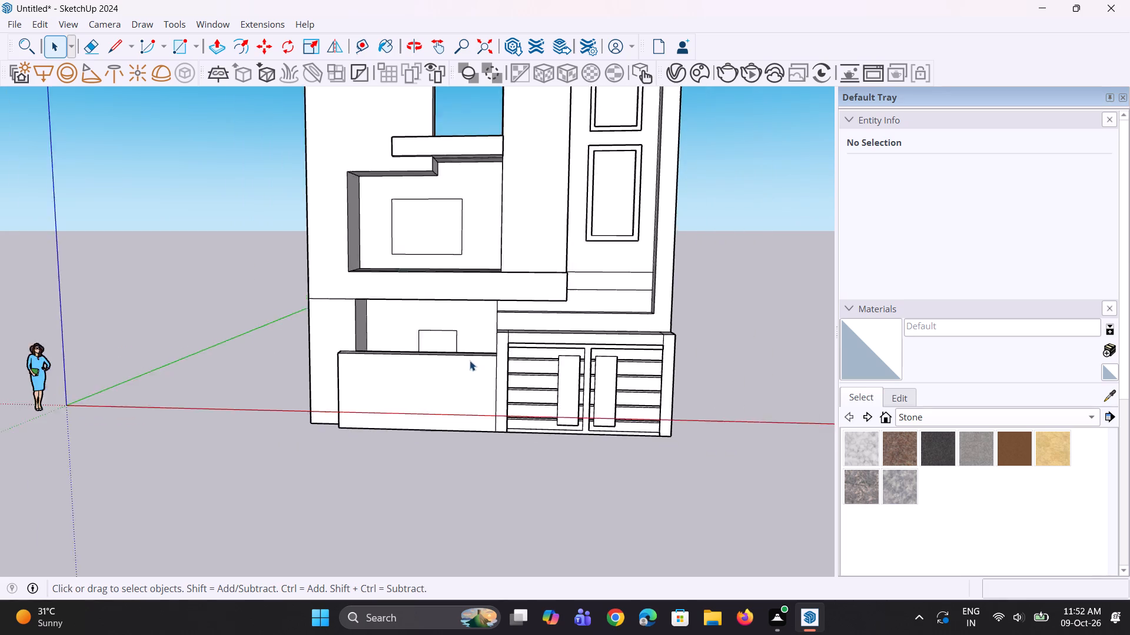
pyautogui.scroll(-3, 470, 360)
pyautogui.moveTo(464, 356); pyautogui.dragTo(467, 330, button='middle')
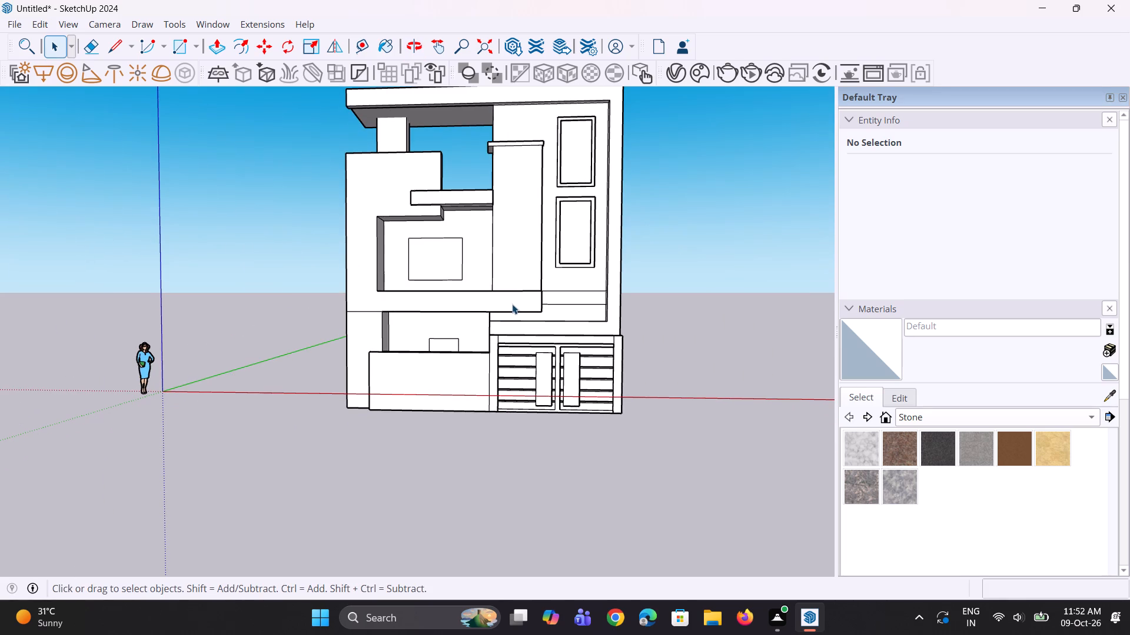
pyautogui.scroll(-6, 511, 303)
pyautogui.moveTo(494, 305); pyautogui.dragTo(490, 341, button='middle')
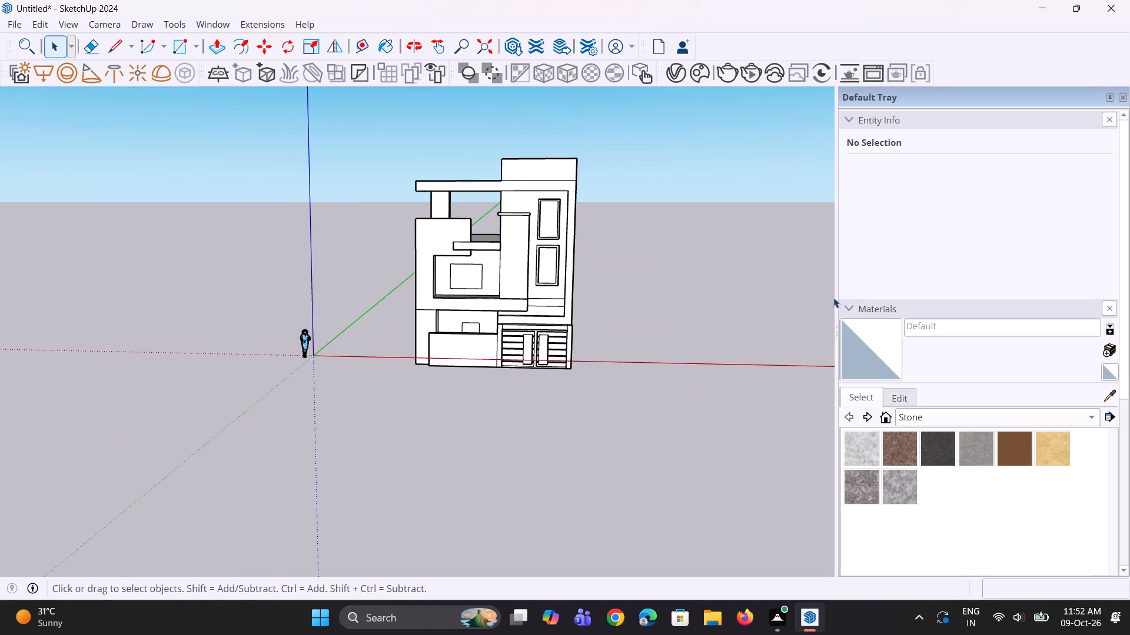
pyautogui.scroll(-3, 772, 288)
pyautogui.moveTo(654, 368); pyautogui.dragTo(680, 337, button='middle')
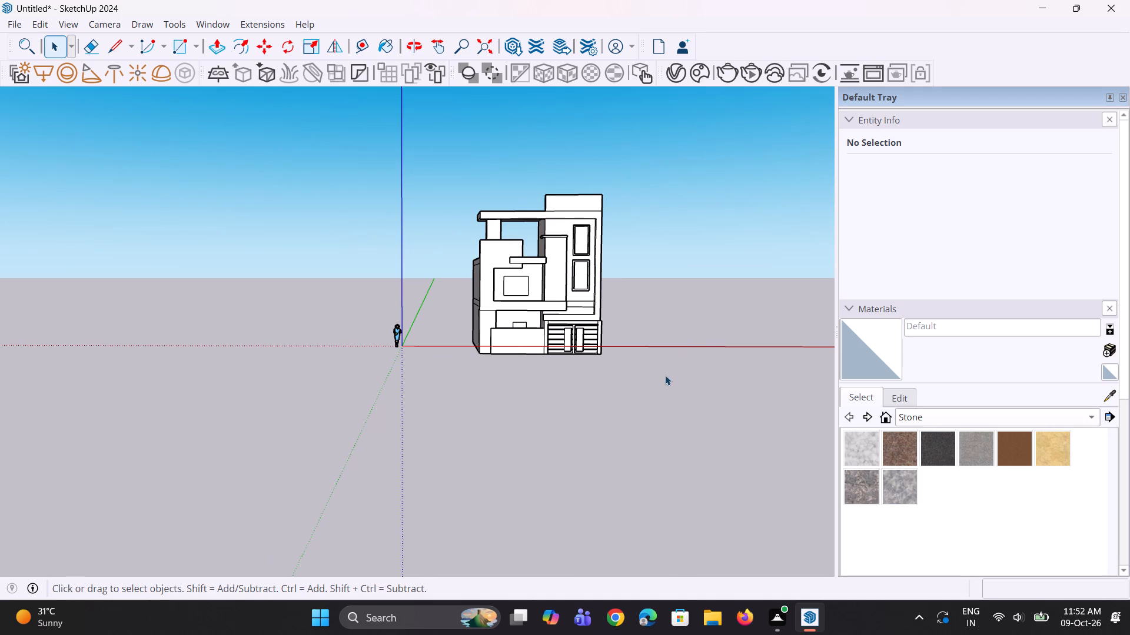
pyautogui.scroll(-1, 664, 380)
pyautogui.moveTo(664, 385); pyautogui.dragTo(676, 429, button='middle')
pyautogui.click(653, 451)
pyautogui.scroll(-4, 637, 477)
pyautogui.moveTo(607, 437); pyautogui.dragTo(597, 395, button='middle')
# Draw a horizontal rectangle about 10' 8" by 1' 7" on the upper front face of the low front wall.
pyautogui.scroll(2, 545, 405)
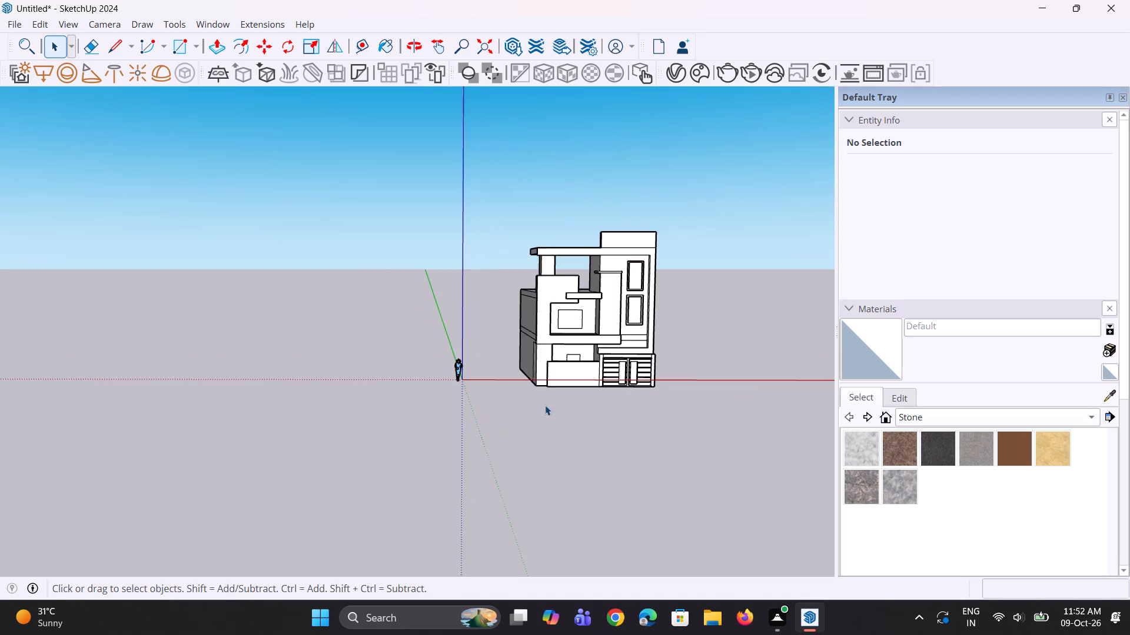
pyautogui.scroll(6, 545, 405)
pyautogui.moveTo(548, 416); pyautogui.dragTo(592, 436, button='middle')
pyautogui.scroll(1, 569, 427)
pyautogui.scroll(2, 513, 385)
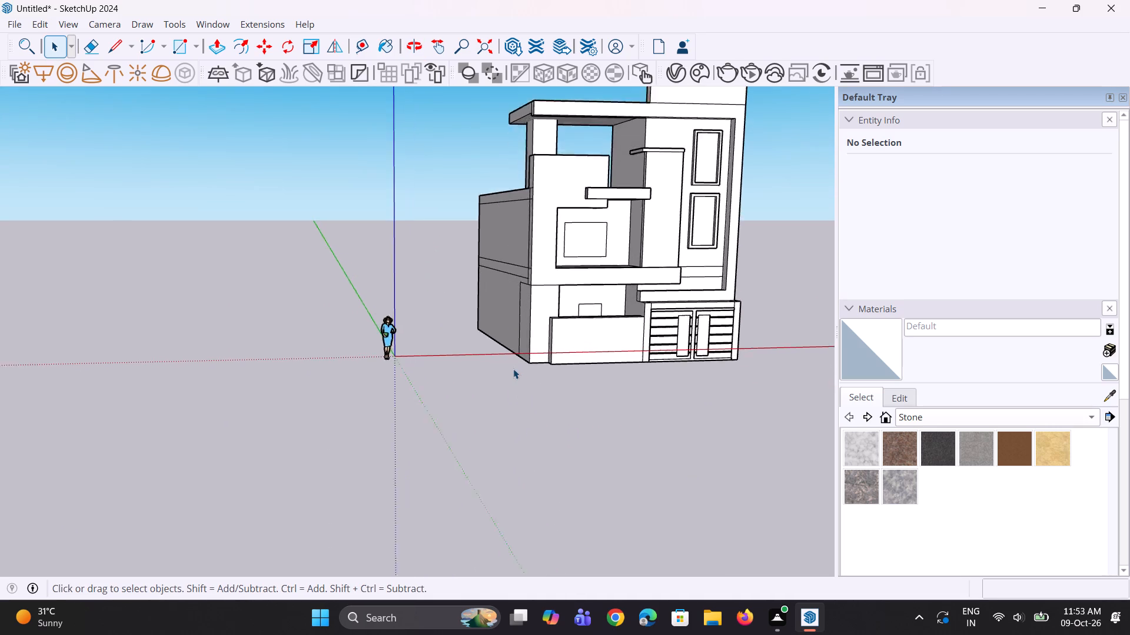
pyautogui.scroll(4, 513, 369)
pyautogui.moveTo(519, 367); pyautogui.dragTo(502, 359, button='middle')
pyautogui.scroll(2, 706, 362)
pyautogui.moveTo(703, 362); pyautogui.dragTo(629, 360, button='middle')
pyautogui.press('r')
pyautogui.moveTo(590, 360); pyautogui.dragTo(578, 347, button='middle')
pyautogui.middleClick(577, 346)
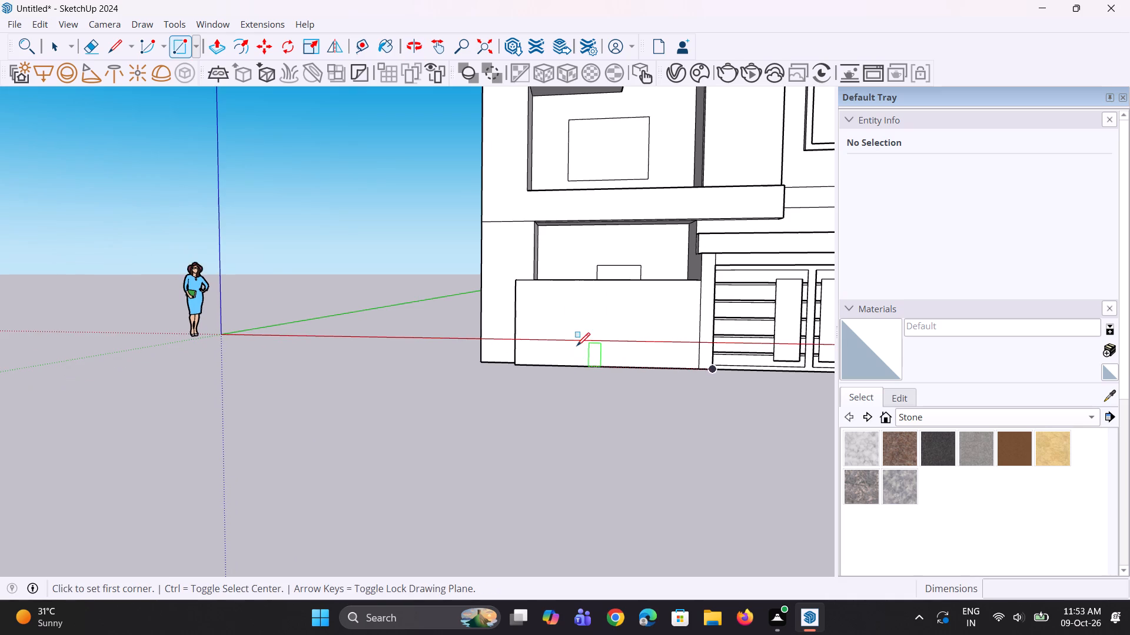
pyautogui.scroll(4, 547, 303)
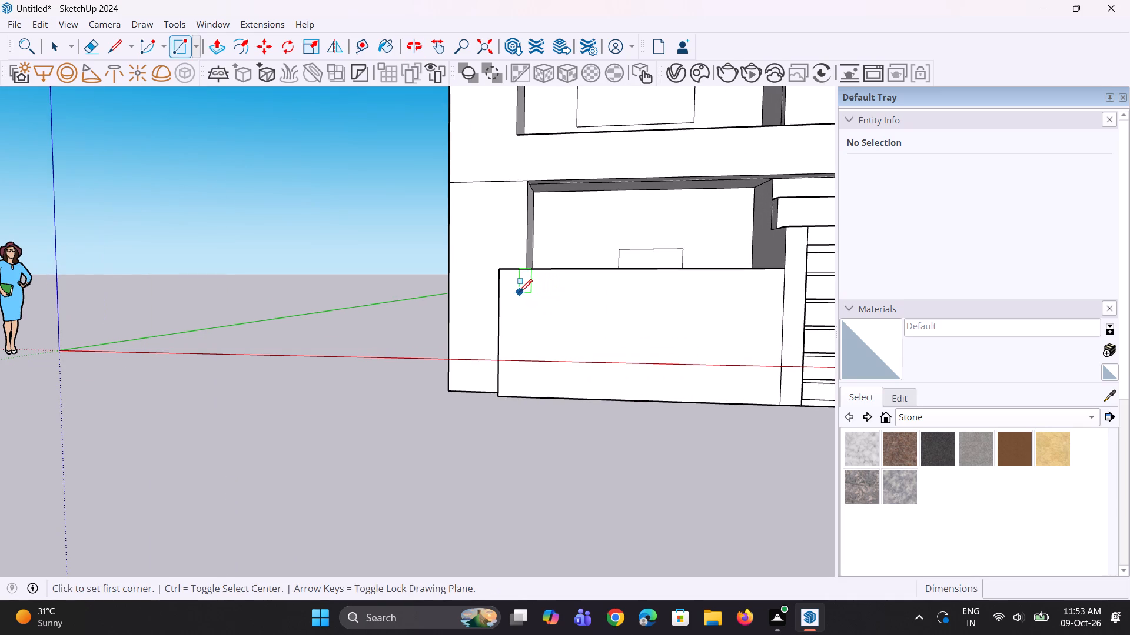
pyautogui.click(519, 292)
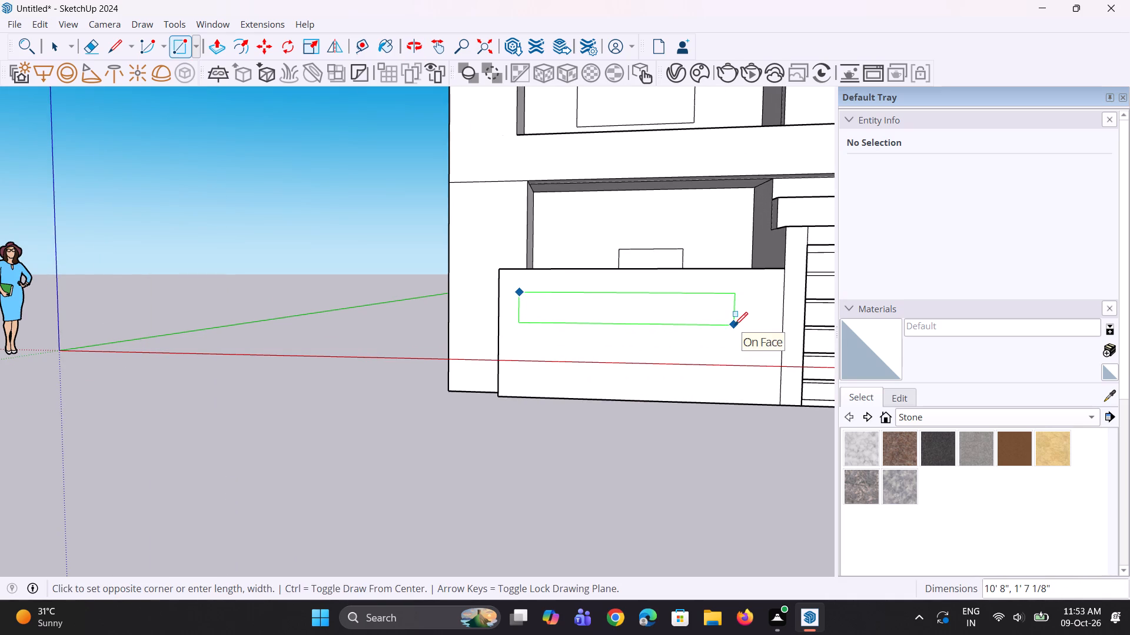
pyautogui.click(730, 325)
# Extend the free end of the low front wall slightly outward with Push/Pull.
pyautogui.moveTo(564, 380); pyautogui.dragTo(804, 440, button='middle')
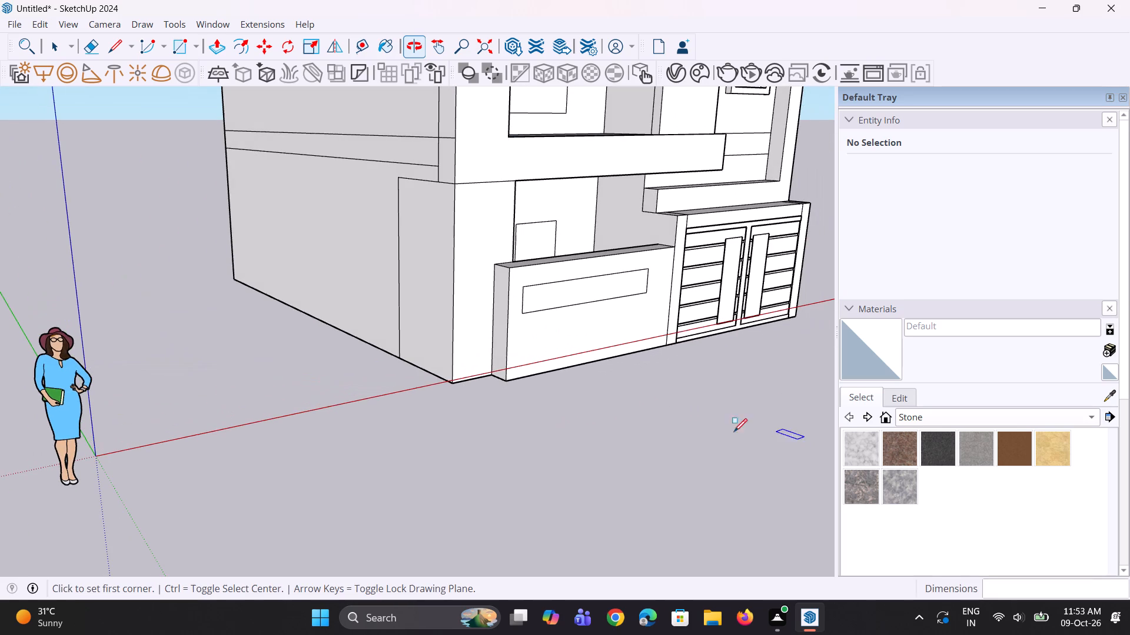
pyautogui.press('p')
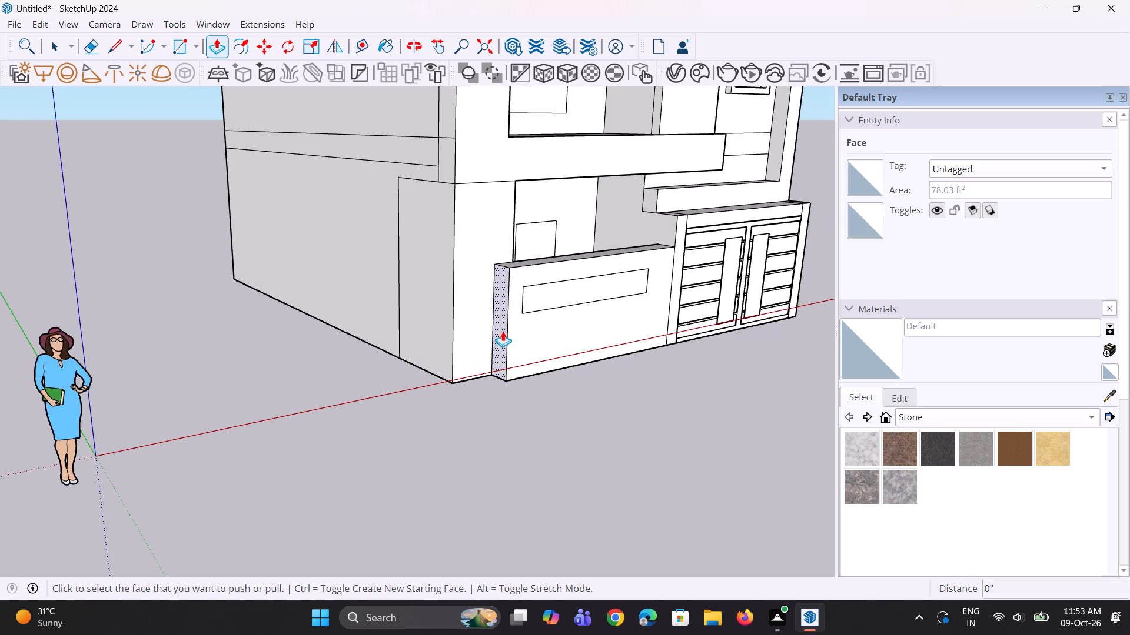
pyautogui.click(503, 331)
pyautogui.click(496, 333)
# Push the long horizontal rectangle on the low front wall inward to form a shallow recess.
pyautogui.moveTo(592, 336); pyautogui.dragTo(473, 334, button='middle')
pyautogui.scroll(2, 478, 330)
pyautogui.moveTo(482, 330); pyautogui.dragTo(431, 323, button='middle')
pyautogui.click(504, 304)
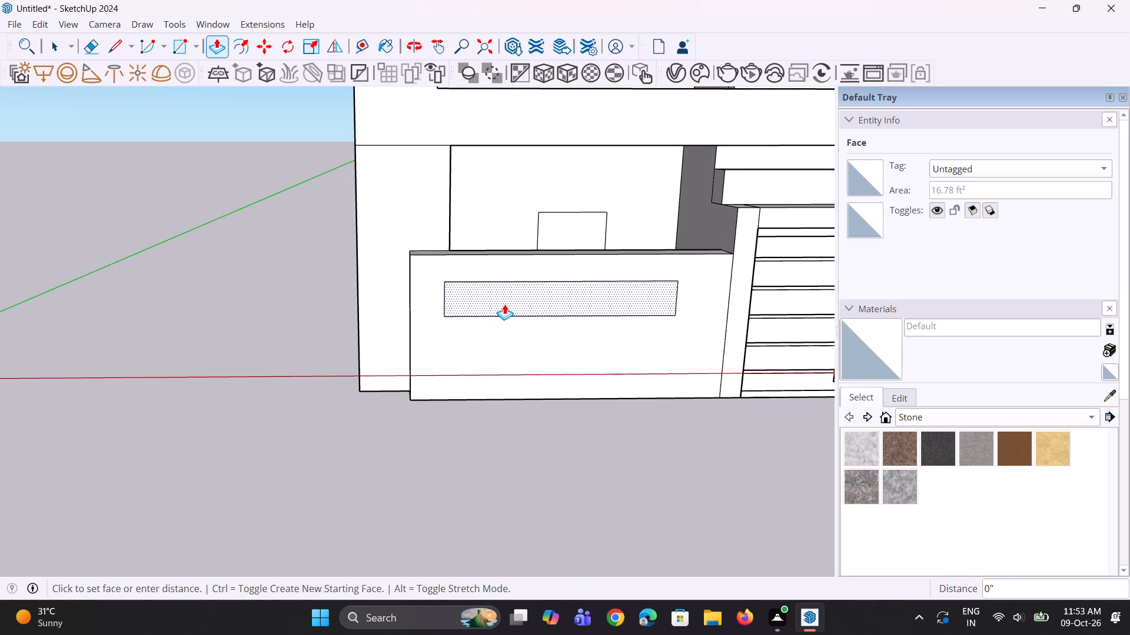
pyautogui.click(504, 298)
# Draw a small upright rectangle on the low front wall between the long recess and the gate post.
pyautogui.moveTo(643, 379); pyautogui.dragTo(576, 339, button='middle')
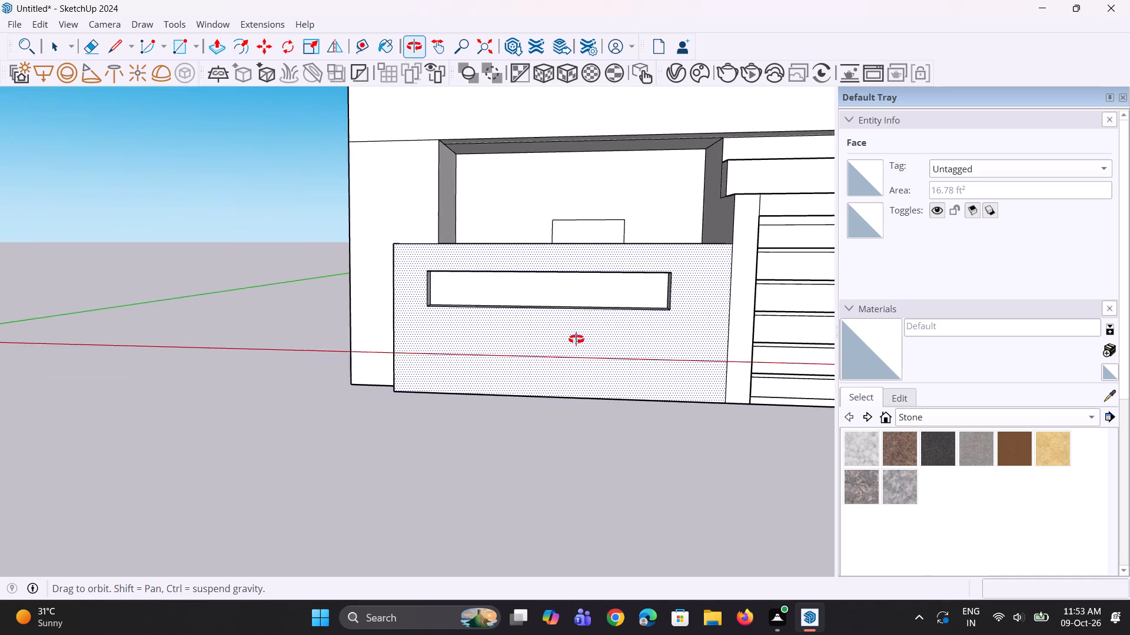
pyautogui.moveTo(576, 339); pyautogui.dragTo(565, 359, button='middle')
pyautogui.scroll(3, 677, 352)
pyautogui.moveTo(681, 352); pyautogui.dragTo(697, 355, button='middle')
pyautogui.press('r')
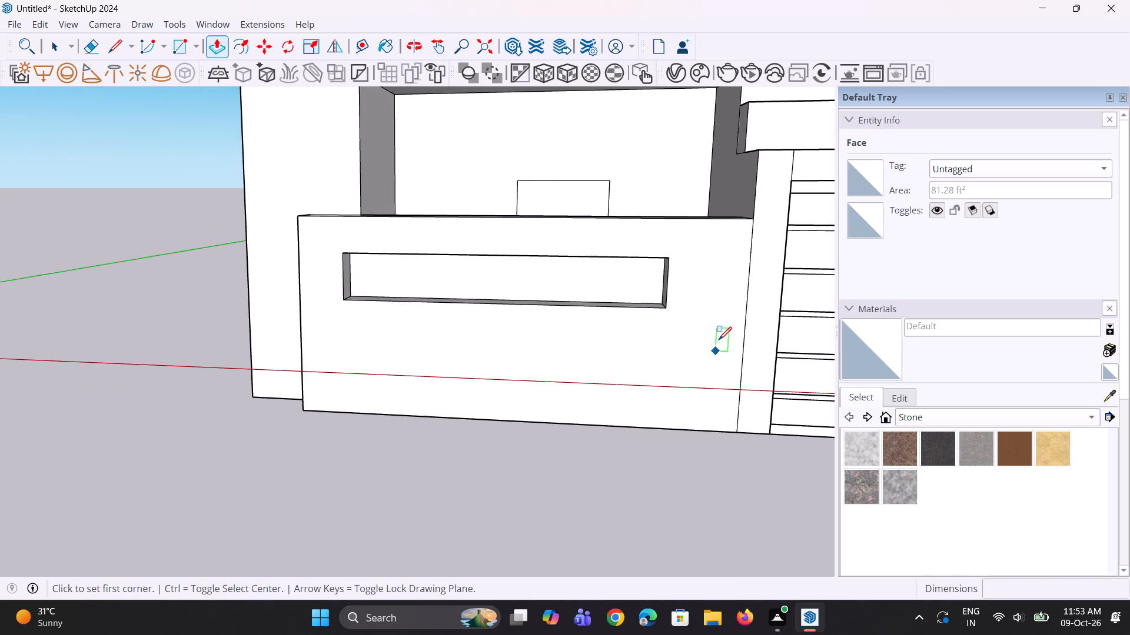
pyautogui.scroll(2, 719, 340)
pyautogui.click(683, 259)
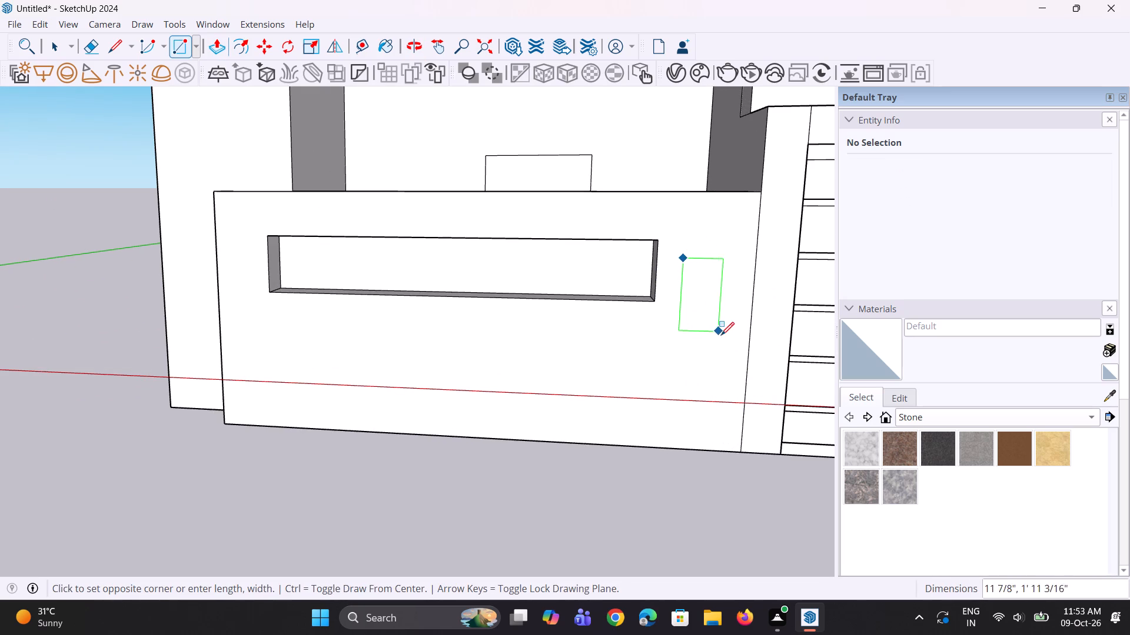
pyautogui.click(730, 321)
pyautogui.moveTo(685, 354); pyautogui.dragTo(692, 338, button='middle')
pyautogui.press('space')
pyautogui.press('space')
# Examine the low front wall's recess and small rectangle against the whole front elevation.
pyautogui.moveTo(684, 319); pyautogui.dragTo(705, 334, button='middle')
pyautogui.scroll(-4, 710, 333)
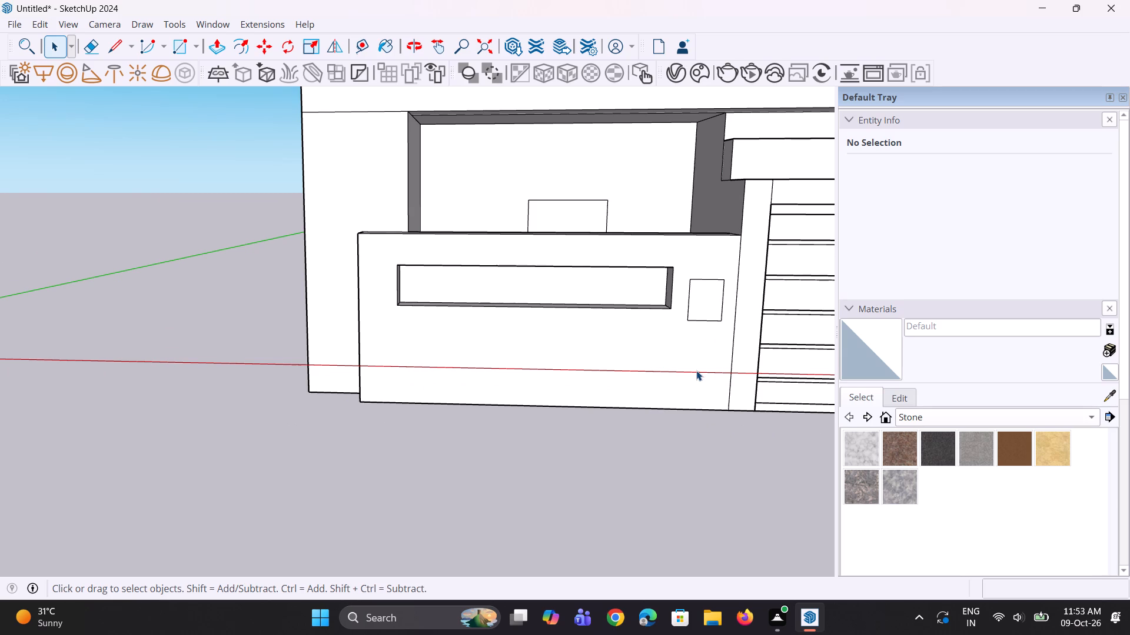
pyautogui.scroll(-5, 696, 370)
pyautogui.moveTo(699, 371); pyautogui.dragTo(725, 367, button='middle')
pyautogui.scroll(-8, 719, 357)
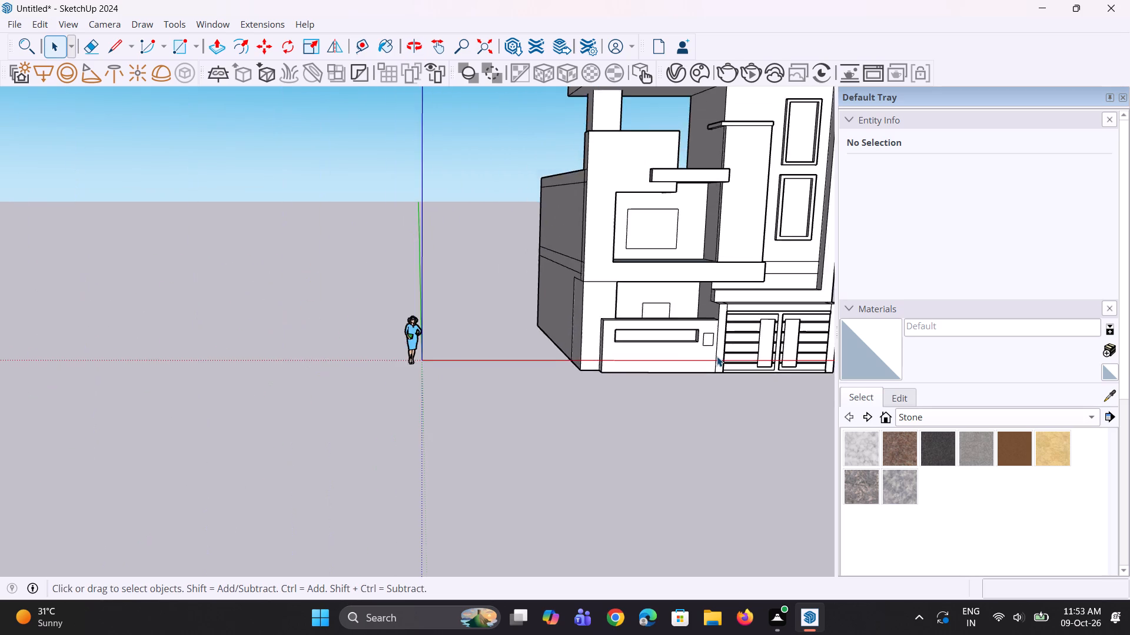
pyautogui.scroll(-6, 717, 356)
pyautogui.moveTo(837, 359); pyautogui.dragTo(789, 337, button='middle')
pyautogui.moveTo(813, 366); pyautogui.dragTo(804, 343, button='middle')
pyautogui.scroll(-4, 756, 320)
pyautogui.moveTo(795, 333); pyautogui.dragTo(686, 307, button='middle')
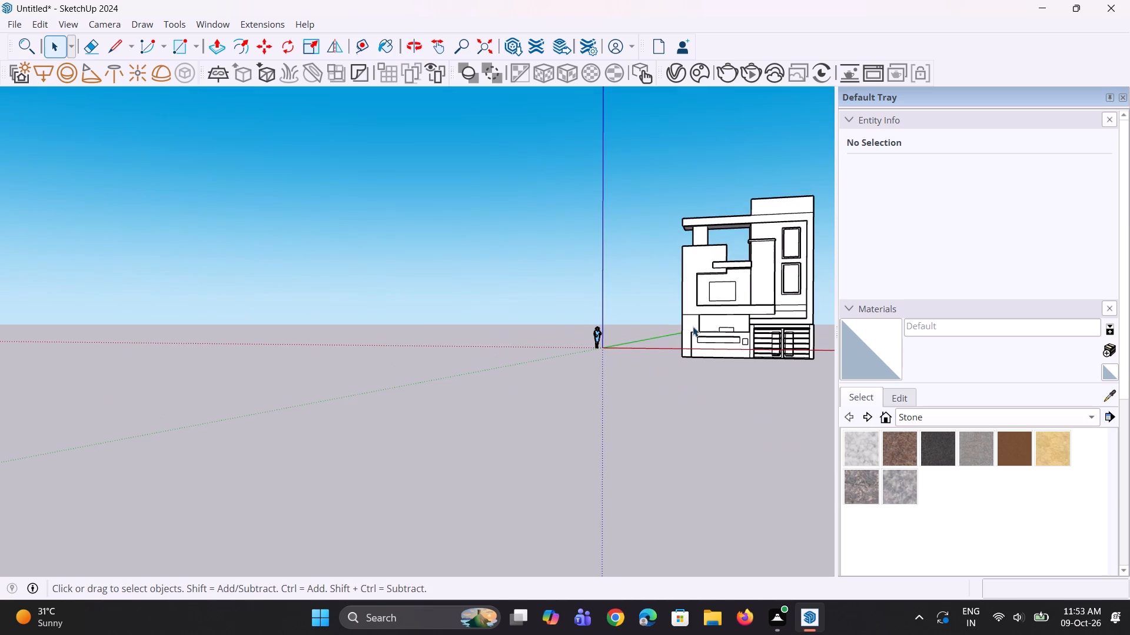
pyautogui.scroll(-4, 590, 382)
pyautogui.scroll(7, 769, 333)
pyautogui.doubleClick(720, 457)
# Push the front face of the horizontal beam above the slatted panel back 1' 9 3/8" between the posts.
pyautogui.scroll(7, 729, 379)
pyautogui.moveTo(625, 357); pyautogui.dragTo(647, 419, button='middle')
pyautogui.scroll(5, 656, 375)
pyautogui.moveTo(655, 374); pyautogui.dragTo(714, 374, button='middle')
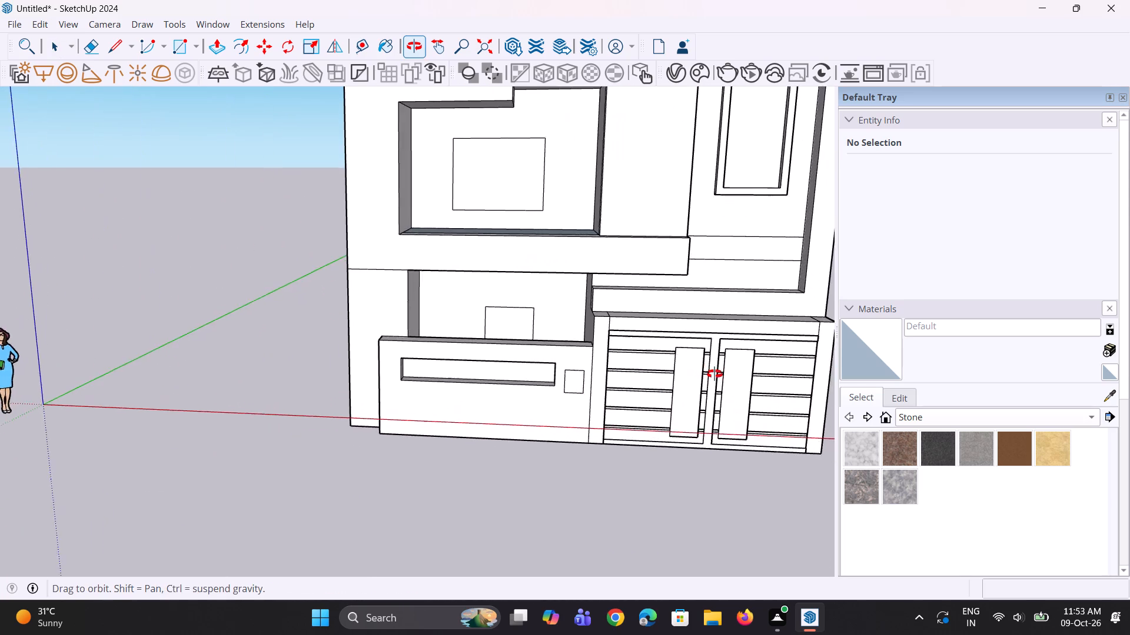
pyautogui.moveTo(714, 374); pyautogui.dragTo(739, 380, button='middle')
pyautogui.scroll(3, 650, 302)
pyautogui.moveTo(649, 298); pyautogui.dragTo(671, 303, button='middle')
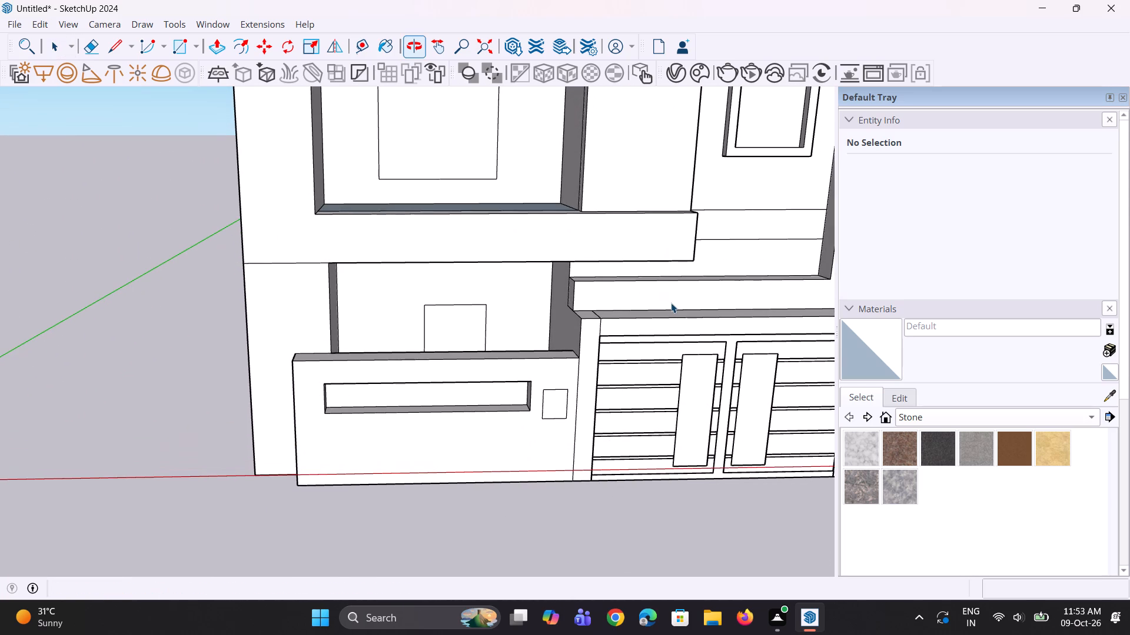
pyautogui.moveTo(656, 320); pyautogui.dragTo(677, 320, button='middle')
pyautogui.scroll(1, 667, 325)
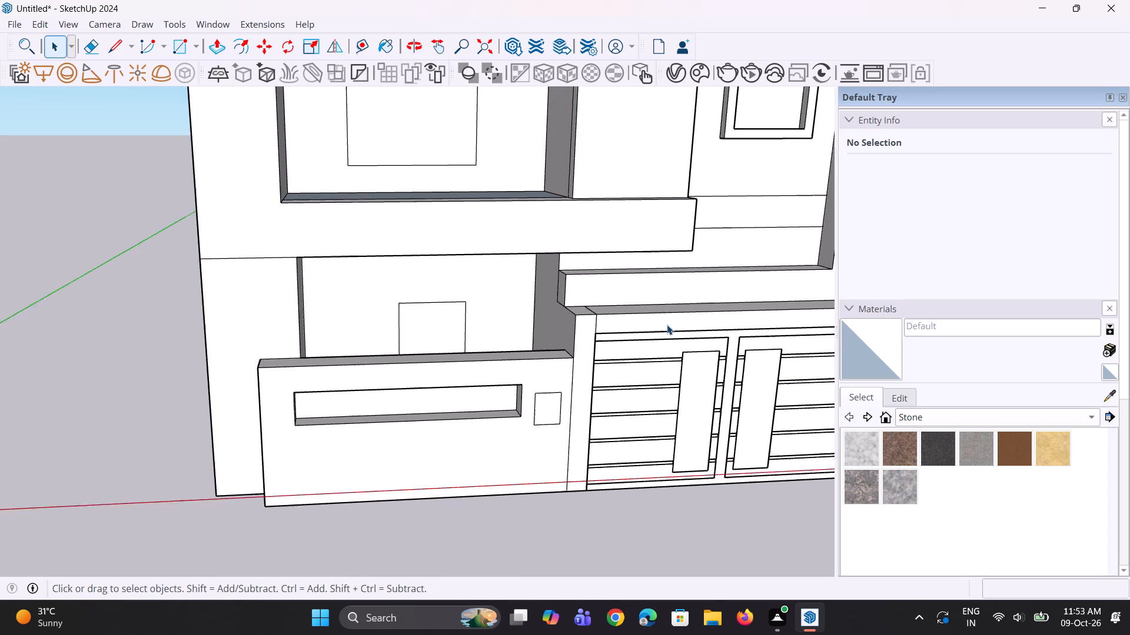
pyautogui.scroll(1, 667, 325)
pyautogui.press('p')
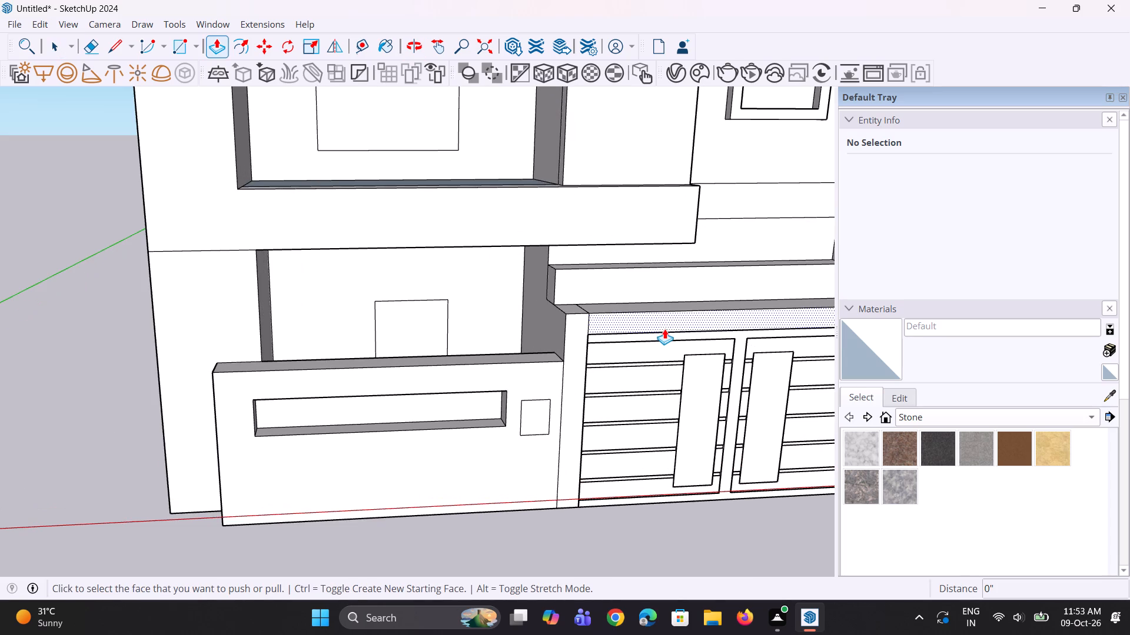
pyautogui.click(664, 329)
pyautogui.click(652, 291)
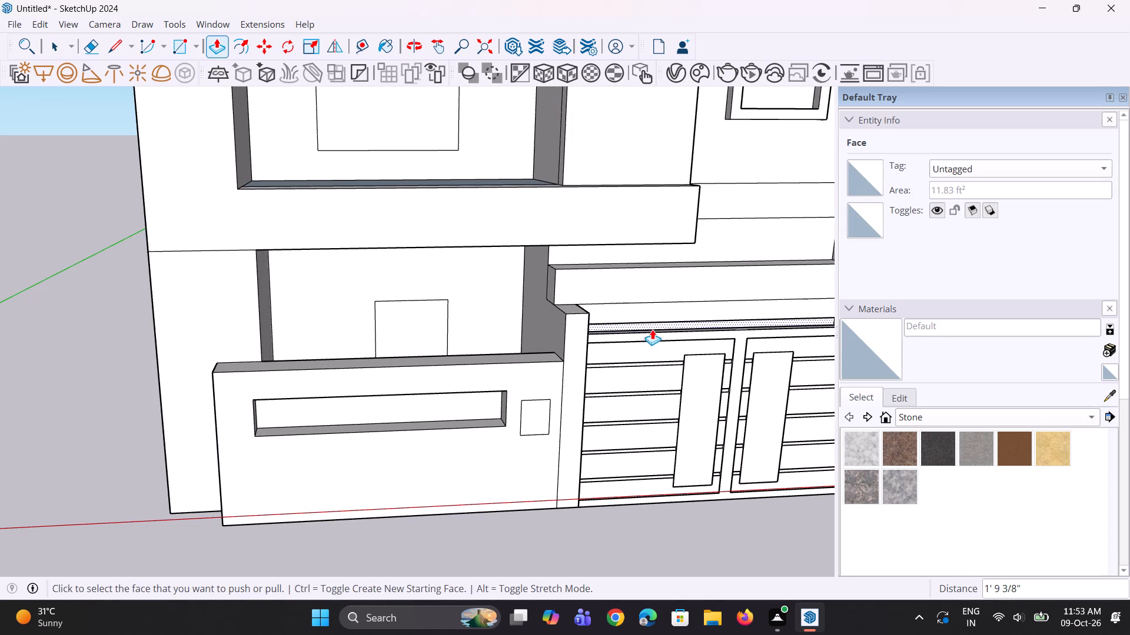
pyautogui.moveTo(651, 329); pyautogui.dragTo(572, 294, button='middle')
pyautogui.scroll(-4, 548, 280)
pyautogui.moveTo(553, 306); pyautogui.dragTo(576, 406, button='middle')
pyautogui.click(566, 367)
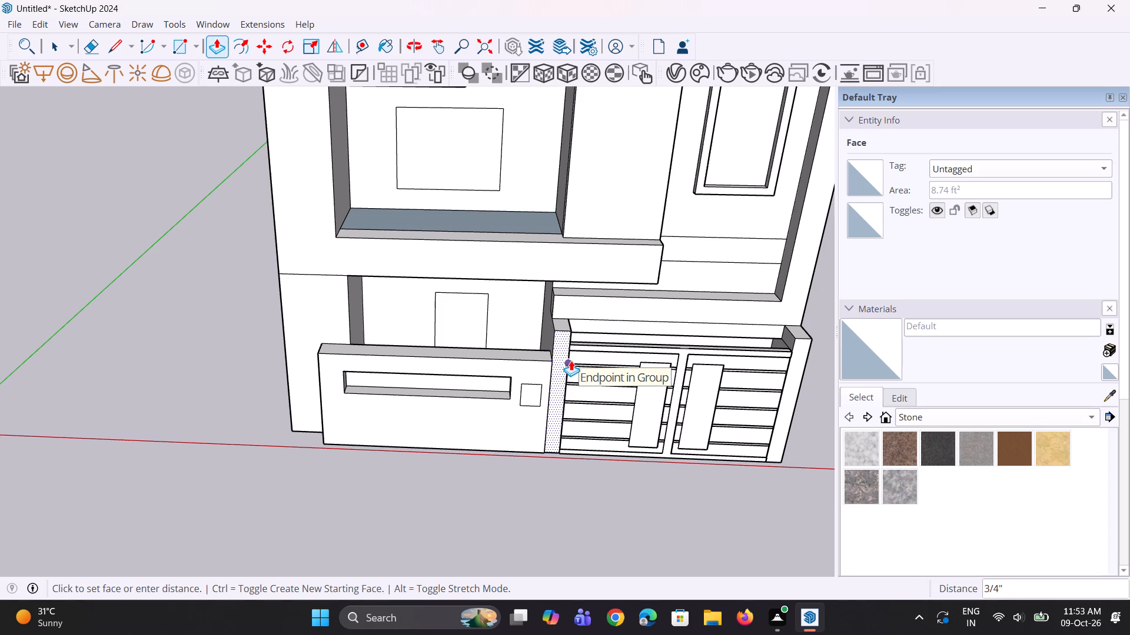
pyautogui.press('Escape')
# Examine the area above the slatted panel between the posts and the surrounding front elevation from several angles.
pyautogui.moveTo(702, 392); pyautogui.dragTo(606, 366, button='middle')
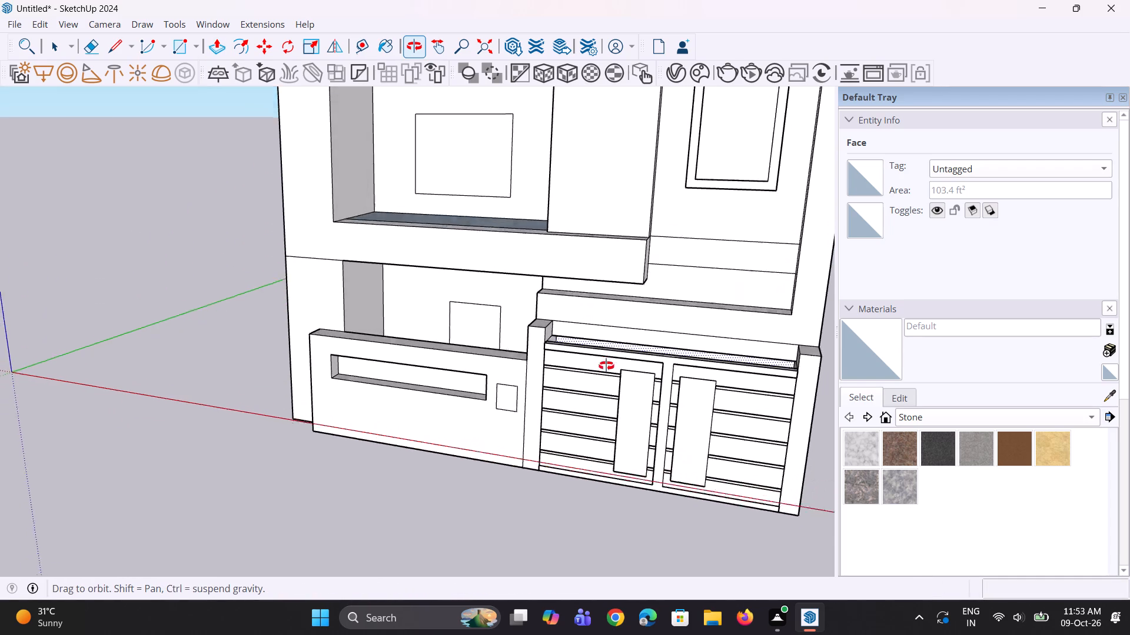
pyautogui.moveTo(606, 366); pyautogui.dragTo(607, 369, button='middle')
pyautogui.scroll(-5, 607, 369)
pyautogui.moveTo(664, 367); pyautogui.dragTo(639, 401, button='middle')
pyautogui.scroll(-4, 643, 395)
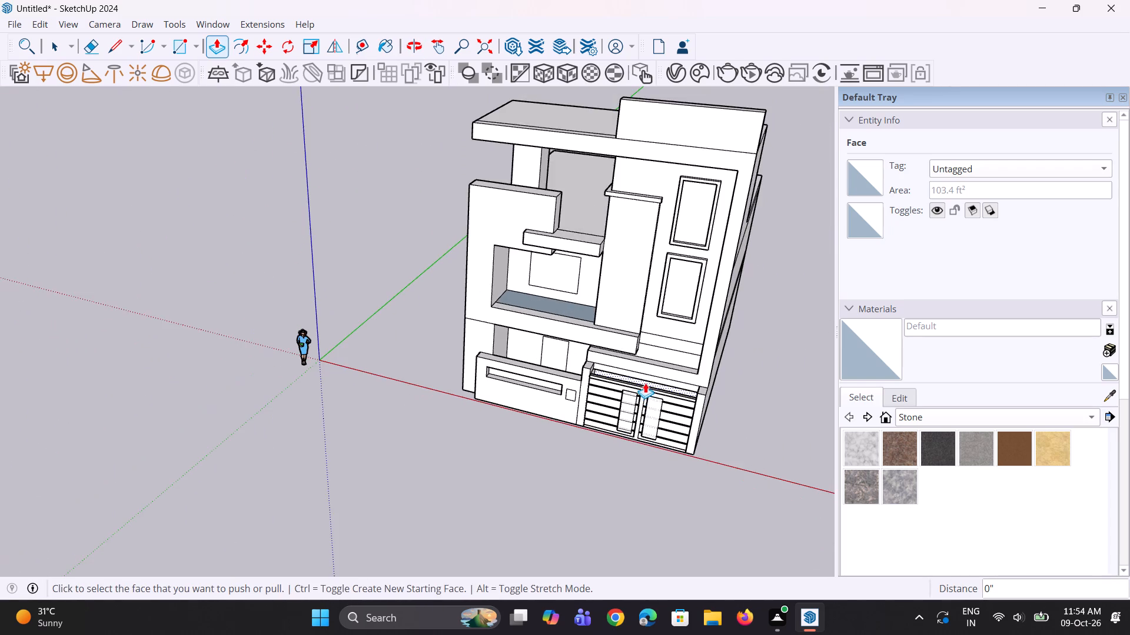
pyautogui.moveTo(648, 385); pyautogui.dragTo(671, 347, button='middle')
pyautogui.scroll(5, 677, 367)
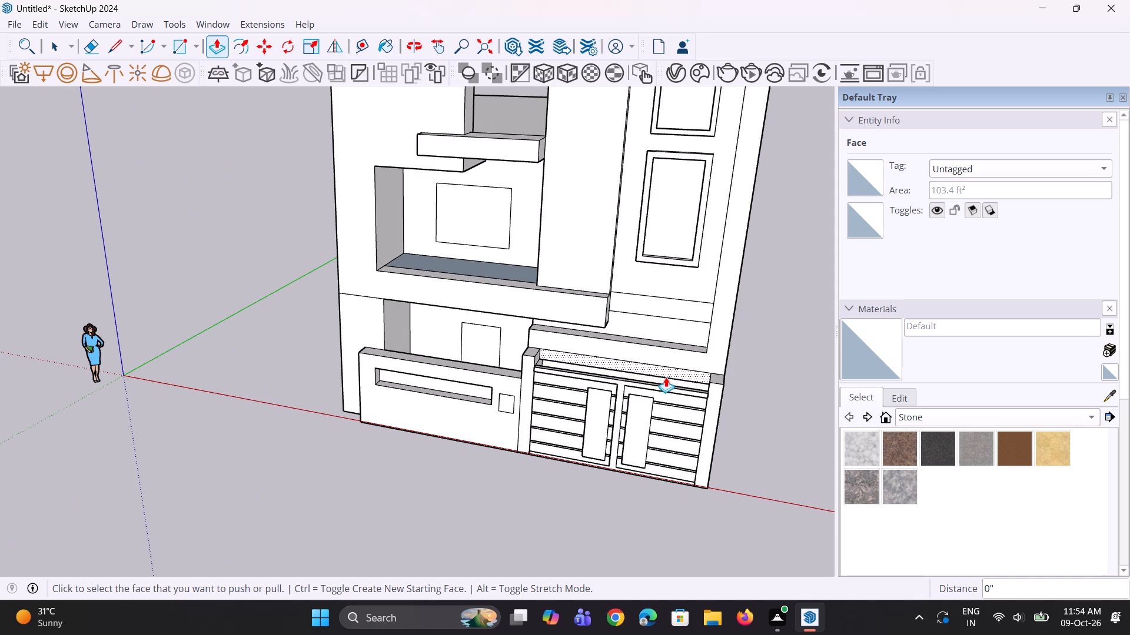
pyautogui.moveTo(666, 376); pyautogui.dragTo(674, 293, button='middle')
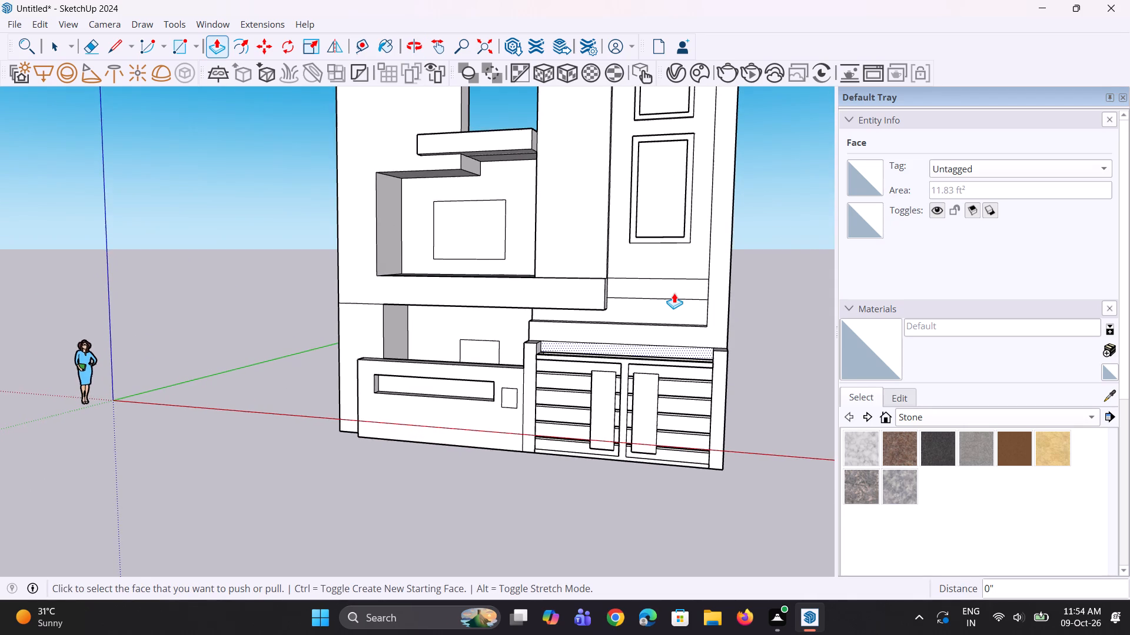
# Pull the recessed beam face above the slatted gate forward 1' 9 3/8" between the posts.
pyautogui.scroll(3, 674, 293)
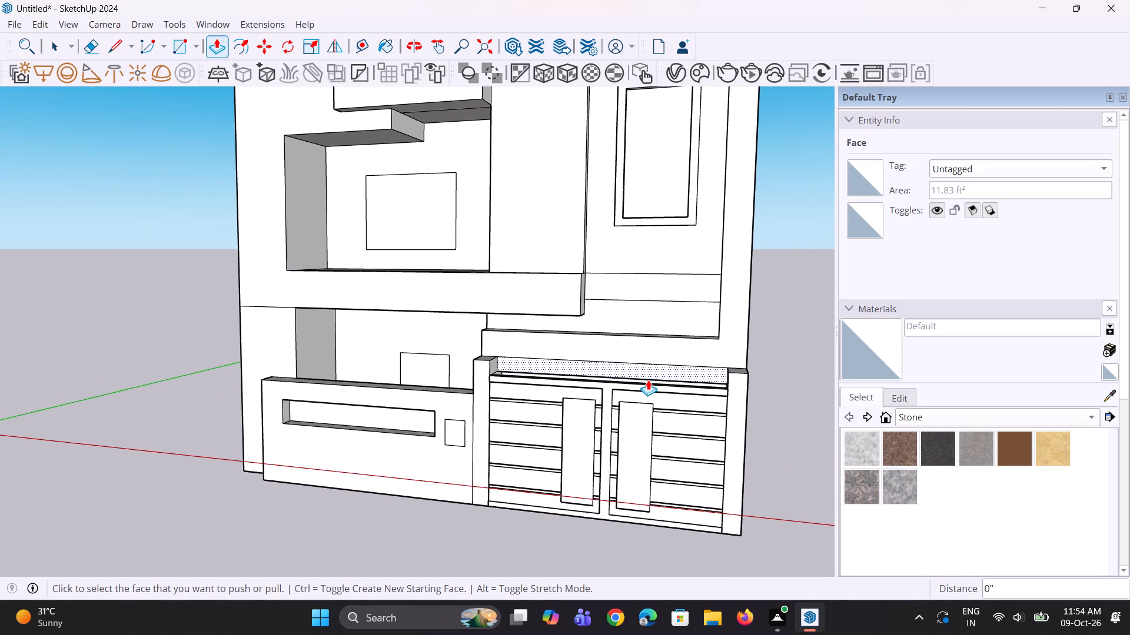
pyautogui.click(648, 380)
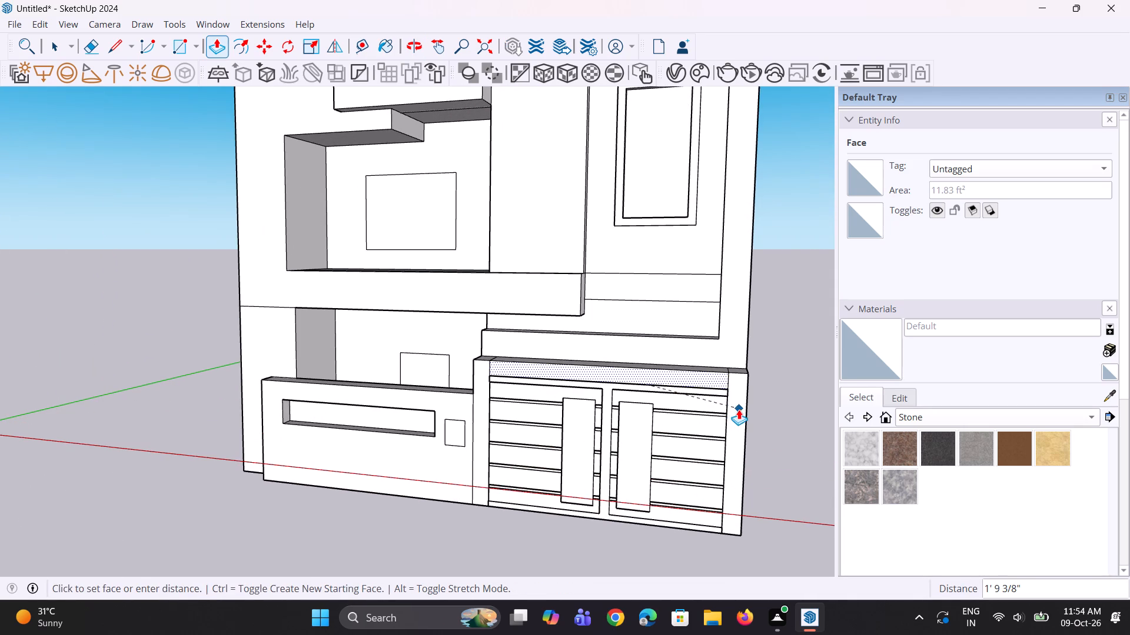
pyautogui.click(739, 409)
# Push the window rectangle on the upper-floor recess wall back into the building to form an opening.
pyautogui.moveTo(636, 402); pyautogui.dragTo(704, 317, button='middle')
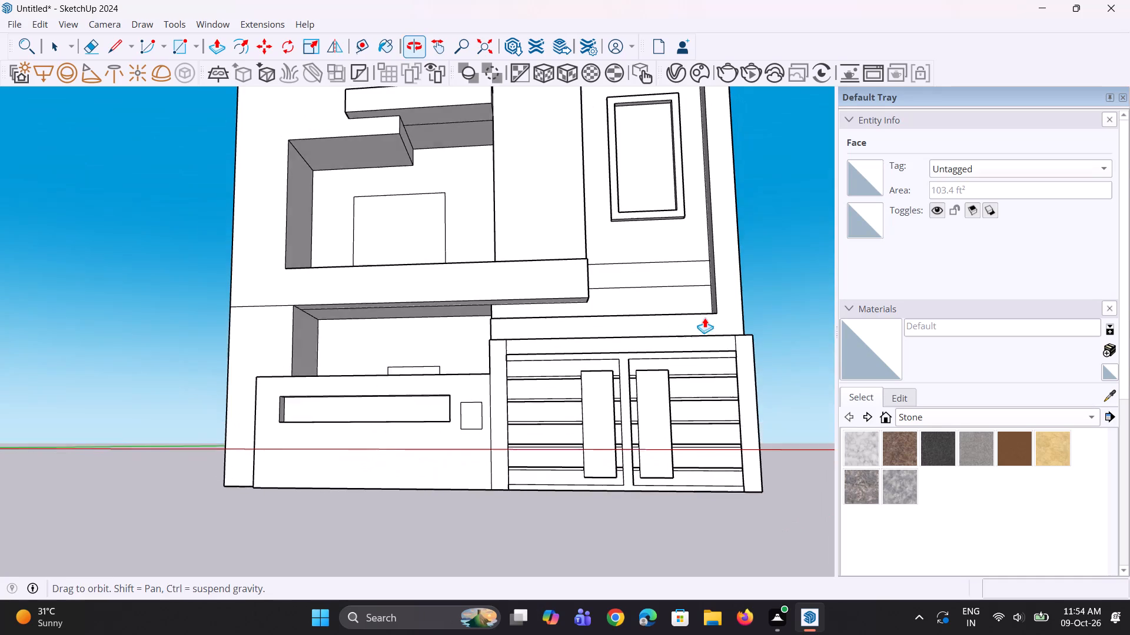
pyautogui.moveTo(704, 317); pyautogui.dragTo(704, 319, button='middle')
pyautogui.scroll(-4, 677, 335)
pyautogui.moveTo(532, 377); pyautogui.dragTo(636, 436, button='middle')
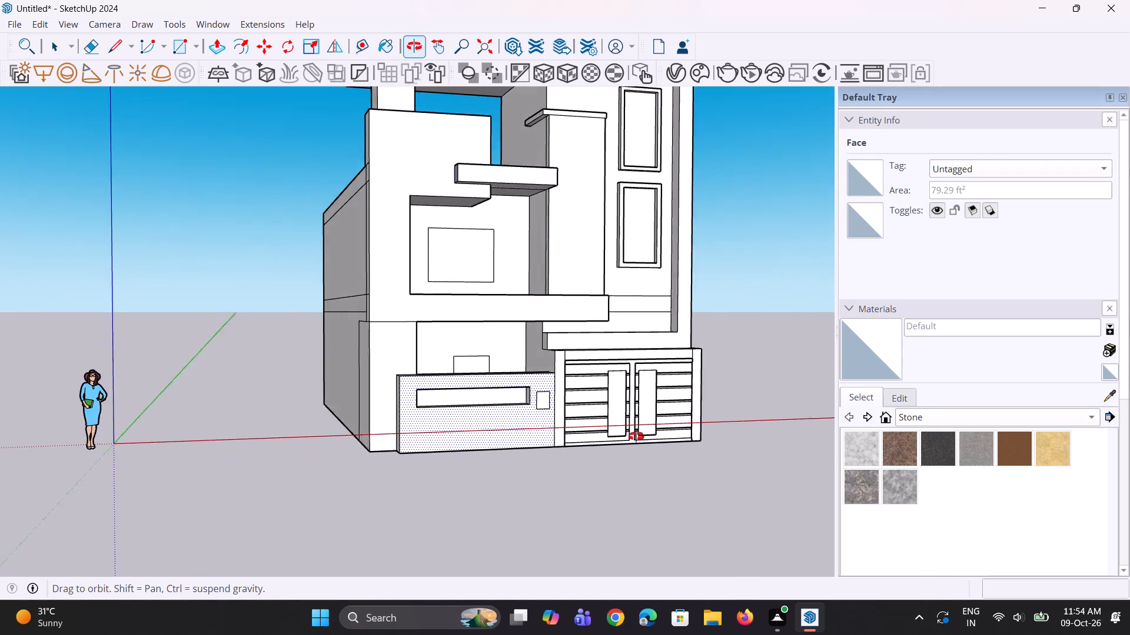
pyautogui.moveTo(636, 436); pyautogui.dragTo(583, 466, button='middle')
pyautogui.click(480, 266)
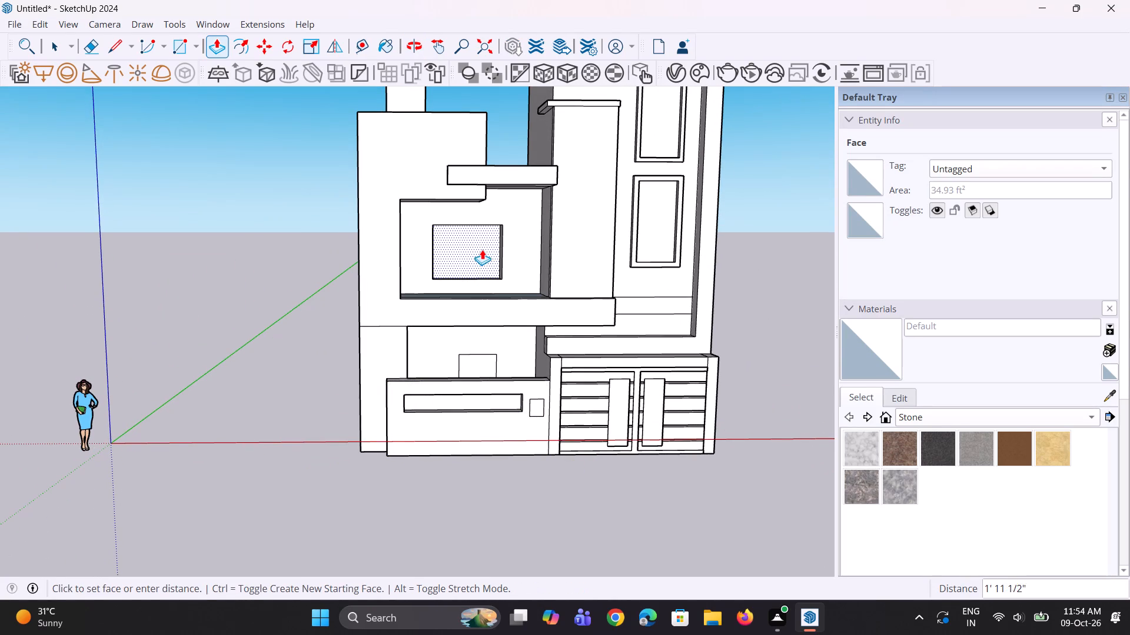
pyautogui.click(480, 243)
# Push the small rectangle on the ground-floor wall behind the low front wall back 3' 4 3/4".
pyautogui.click(481, 368)
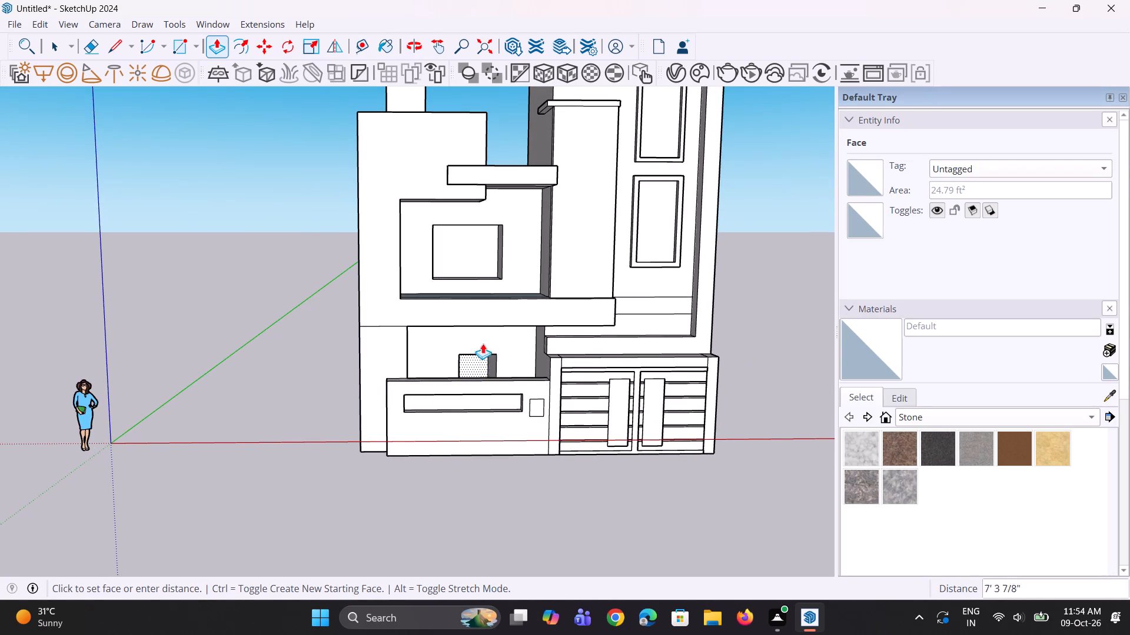
pyautogui.click(480, 260)
# Examine the two new wall openings and the whole building from above and from the front.
pyautogui.moveTo(492, 279); pyautogui.dragTo(507, 433, button='middle')
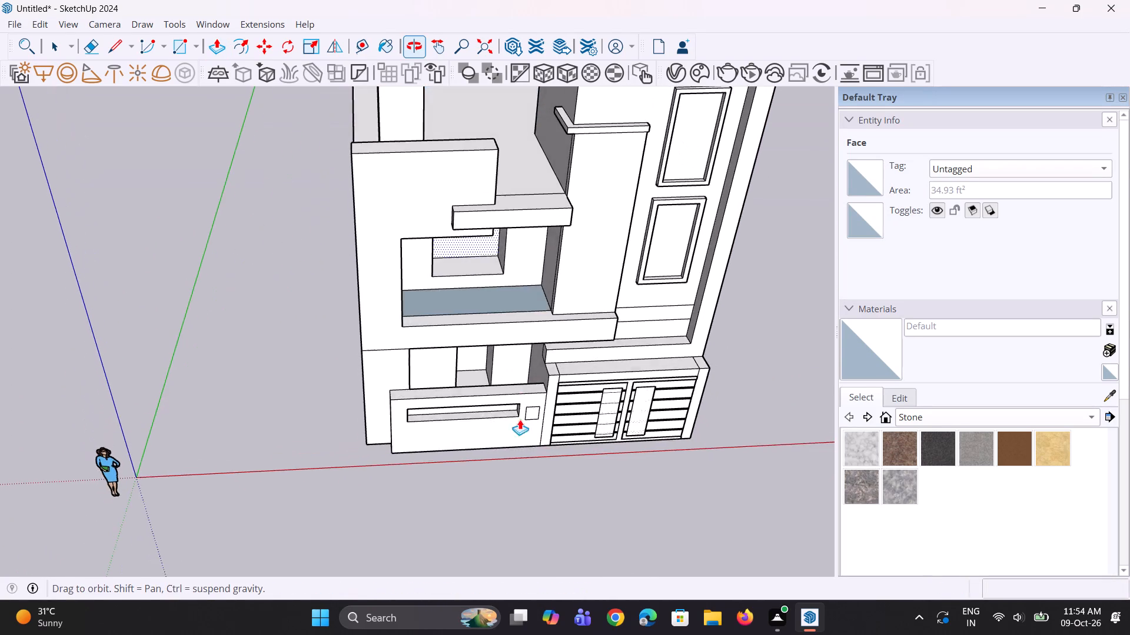
pyautogui.scroll(-8, 519, 341)
pyautogui.moveTo(525, 353); pyautogui.dragTo(525, 323, button='middle')
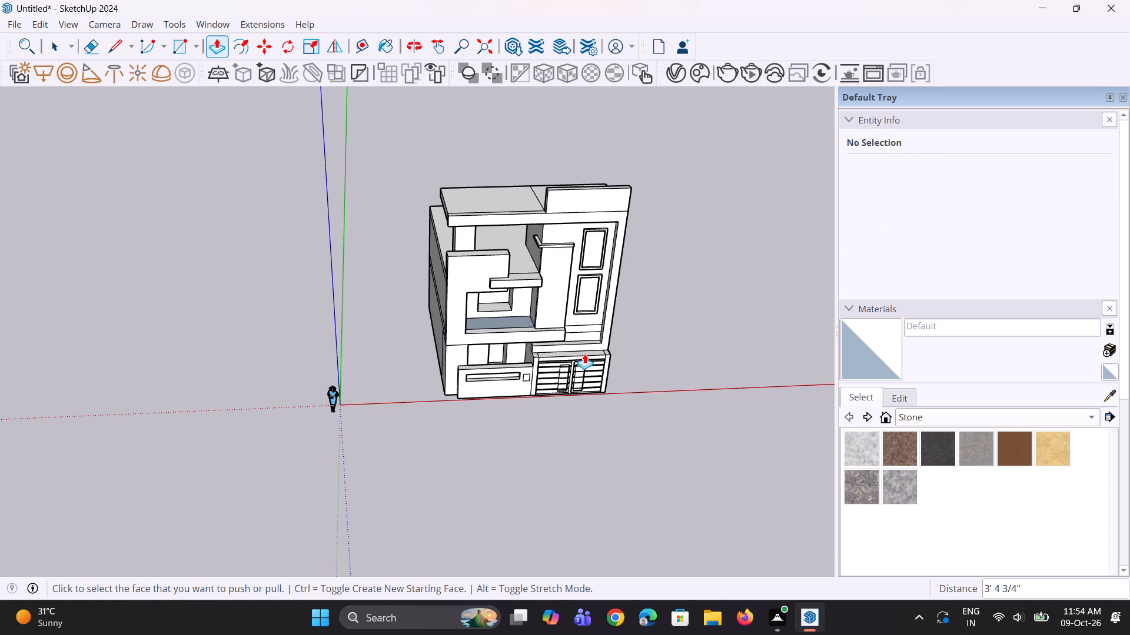
pyautogui.moveTo(581, 345); pyautogui.dragTo(541, 305, button='middle')
pyautogui.press('space')
pyautogui.press('space')
pyautogui.moveTo(650, 413); pyautogui.dragTo(600, 270, button='middle')
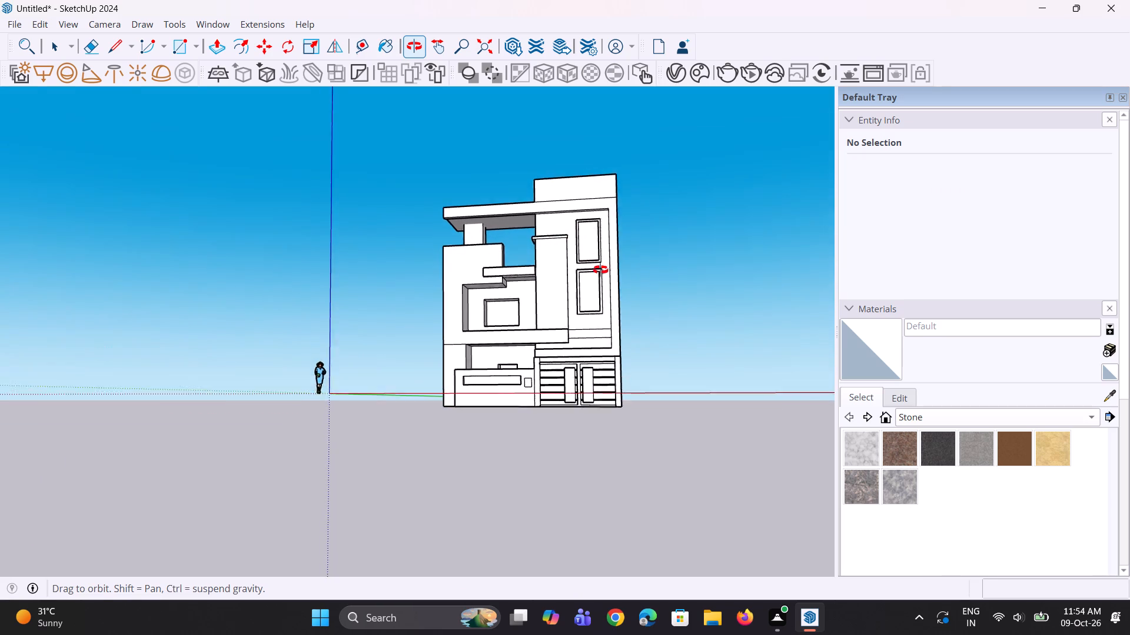
pyautogui.moveTo(600, 270); pyautogui.dragTo(602, 270, button='middle')
pyautogui.scroll(7, 566, 175)
# Push/Pull the top face of the raised roof parapet above the framed panels by about 2 1/8".
pyautogui.moveTo(596, 226); pyautogui.dragTo(612, 230, button='middle')
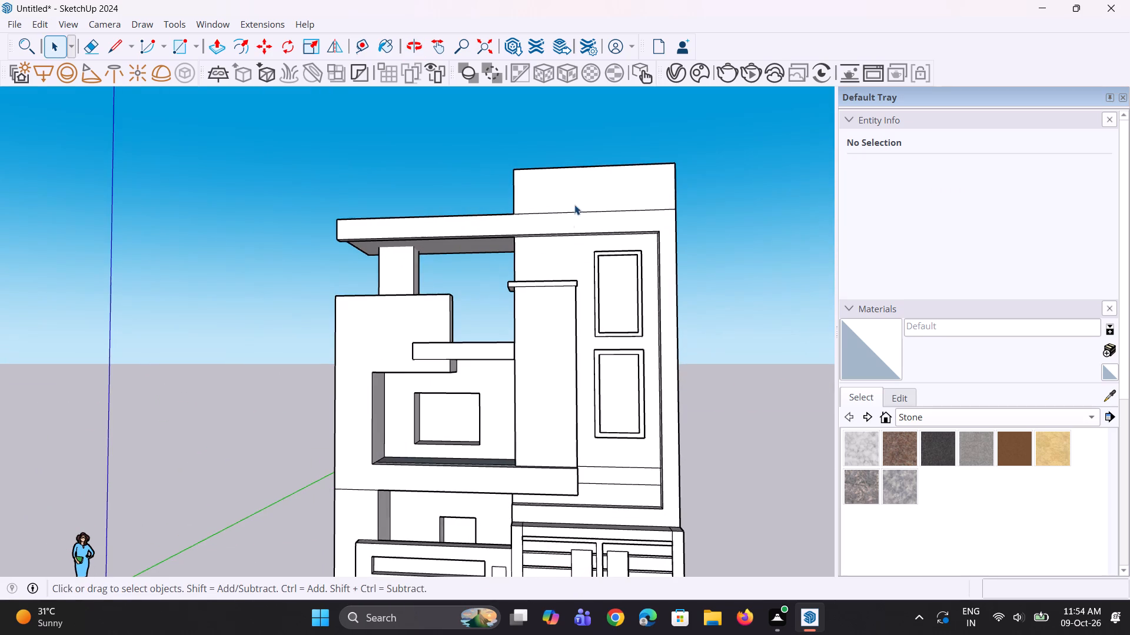
pyautogui.moveTo(574, 232); pyautogui.dragTo(629, 336, button='middle')
pyautogui.scroll(4, 607, 208)
pyautogui.moveTo(601, 180); pyautogui.dragTo(626, 385, button='middle')
pyautogui.scroll(2, 601, 256)
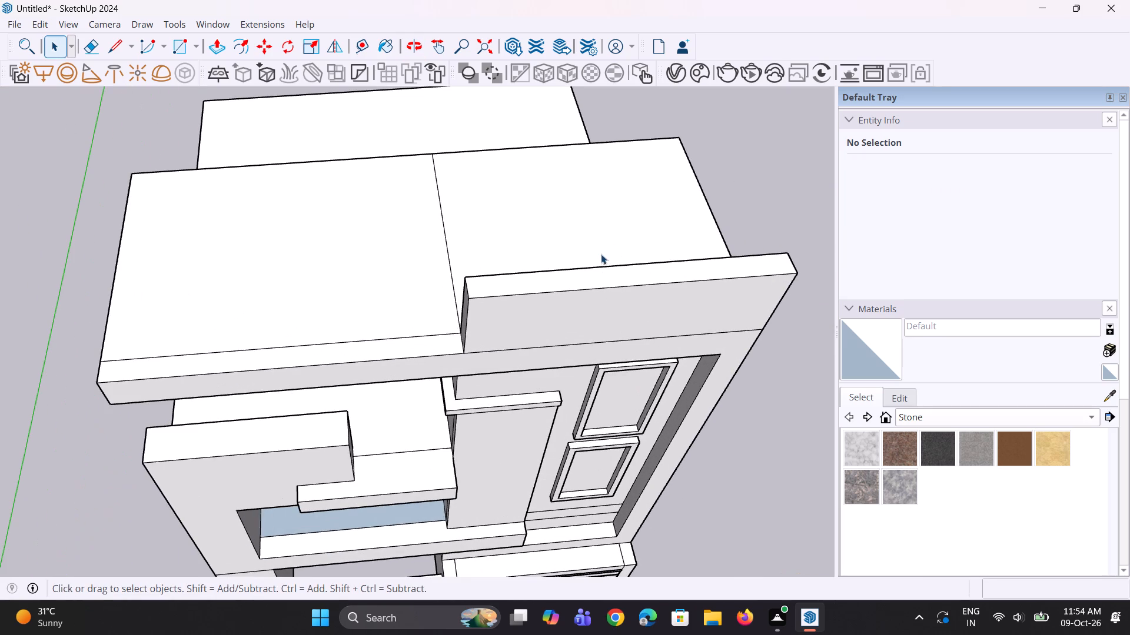
pyautogui.press('p')
pyautogui.click(613, 272)
pyautogui.click(617, 271)
# Copy the parapet's top front edge 1' 6 13/16" down its front face.
pyautogui.scroll(1, 647, 350)
pyautogui.moveTo(647, 343); pyautogui.dragTo(647, 337, button='middle')
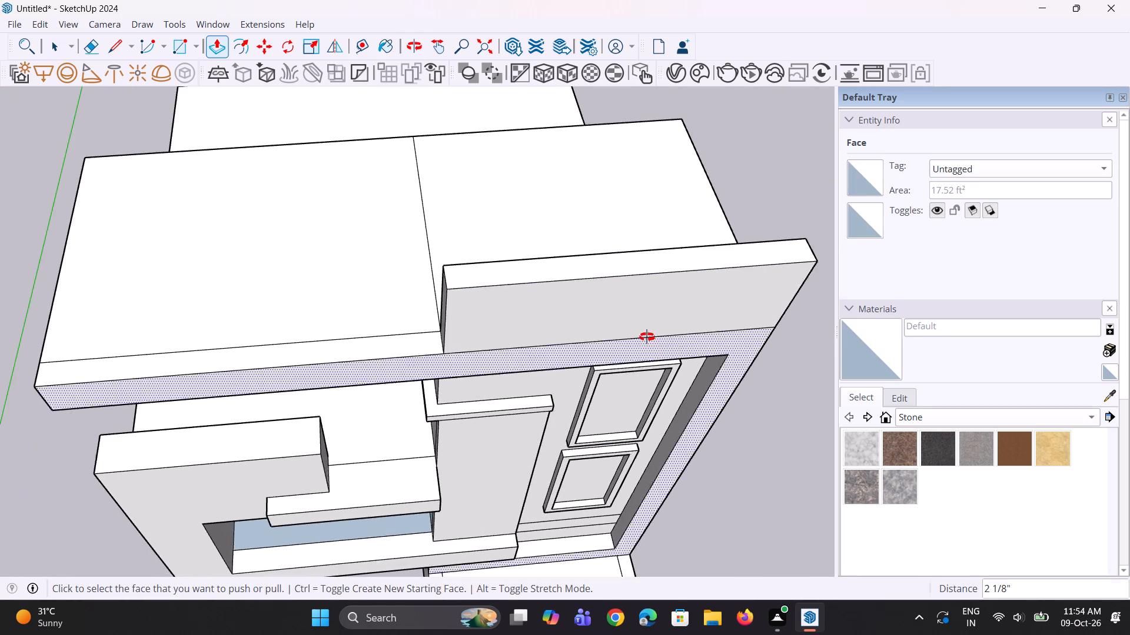
pyautogui.moveTo(647, 337); pyautogui.dragTo(633, 214, button='middle')
pyautogui.press('space')
pyautogui.press('space')
pyautogui.click(568, 134)
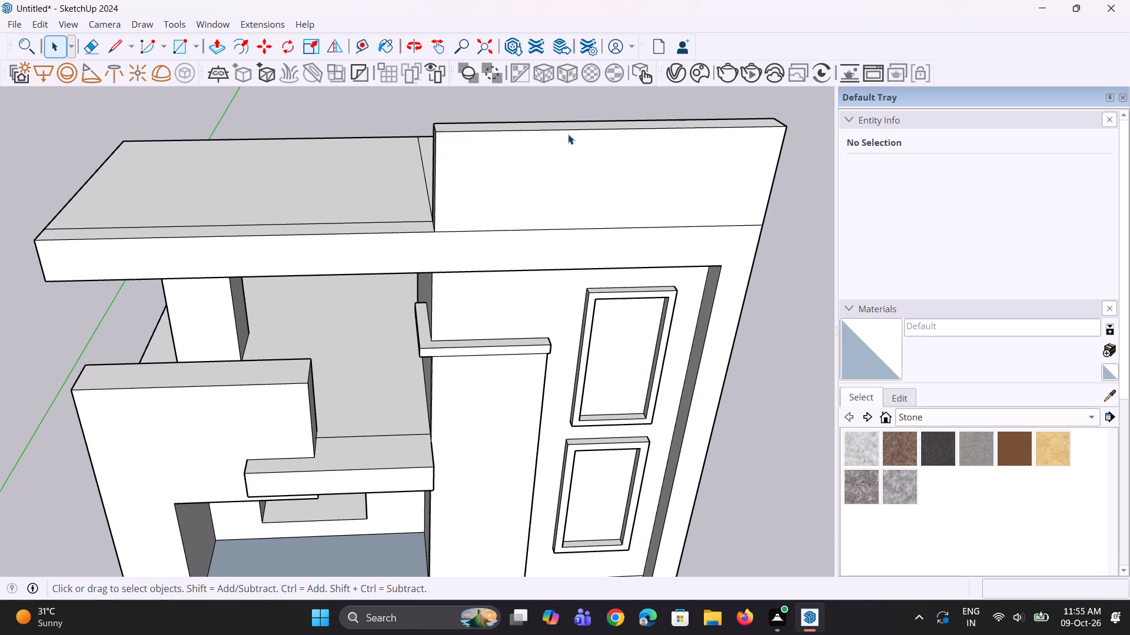
pyautogui.click(570, 132)
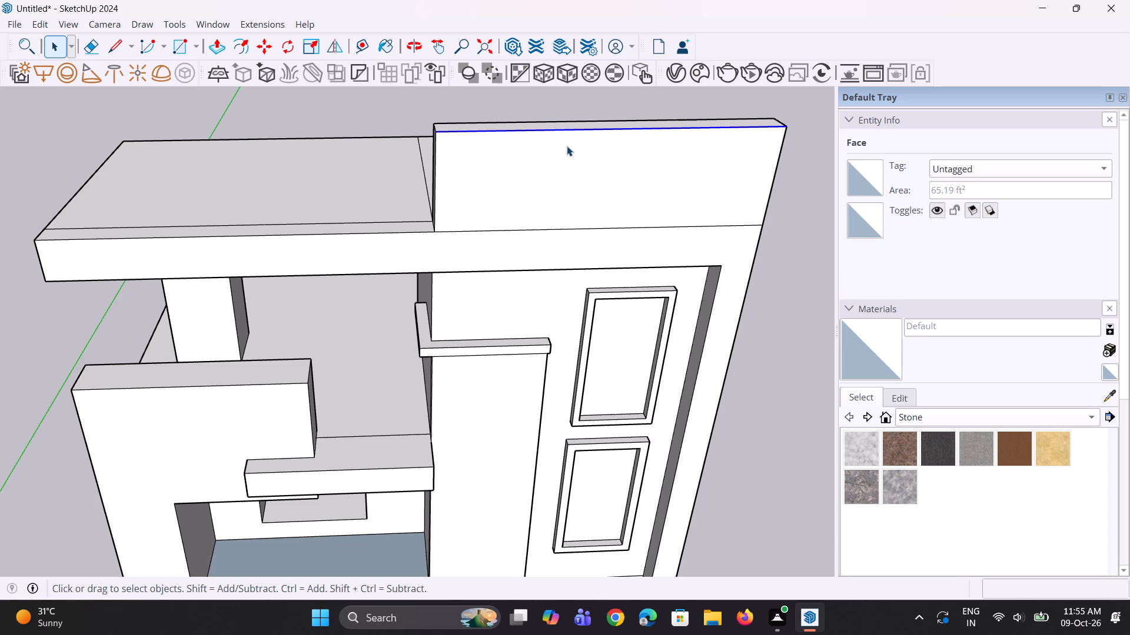
pyautogui.press('m')
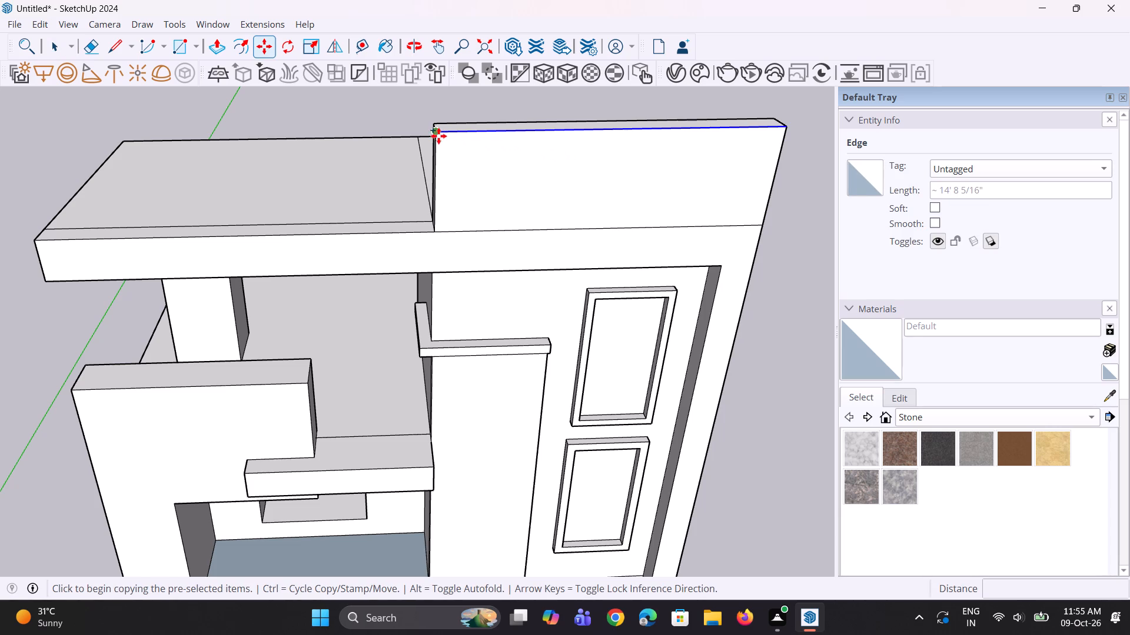
pyautogui.click(438, 136)
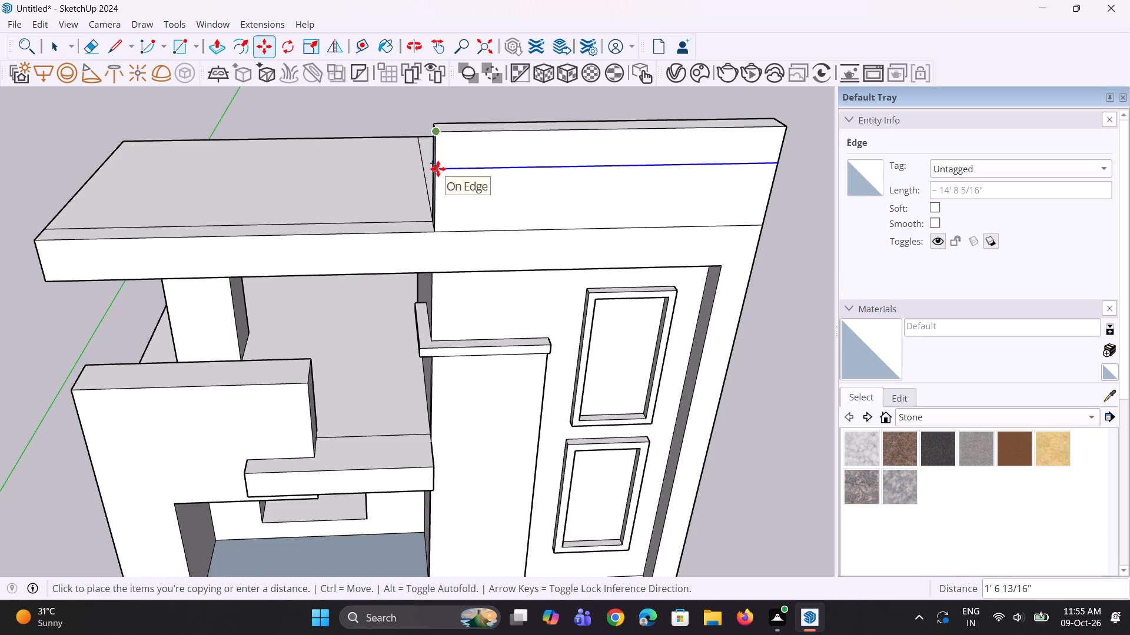
pyautogui.click(438, 169)
# Copy the new horizontal line on the parapet's front face another 8" down to form a narrow strip.
pyautogui.press('m')
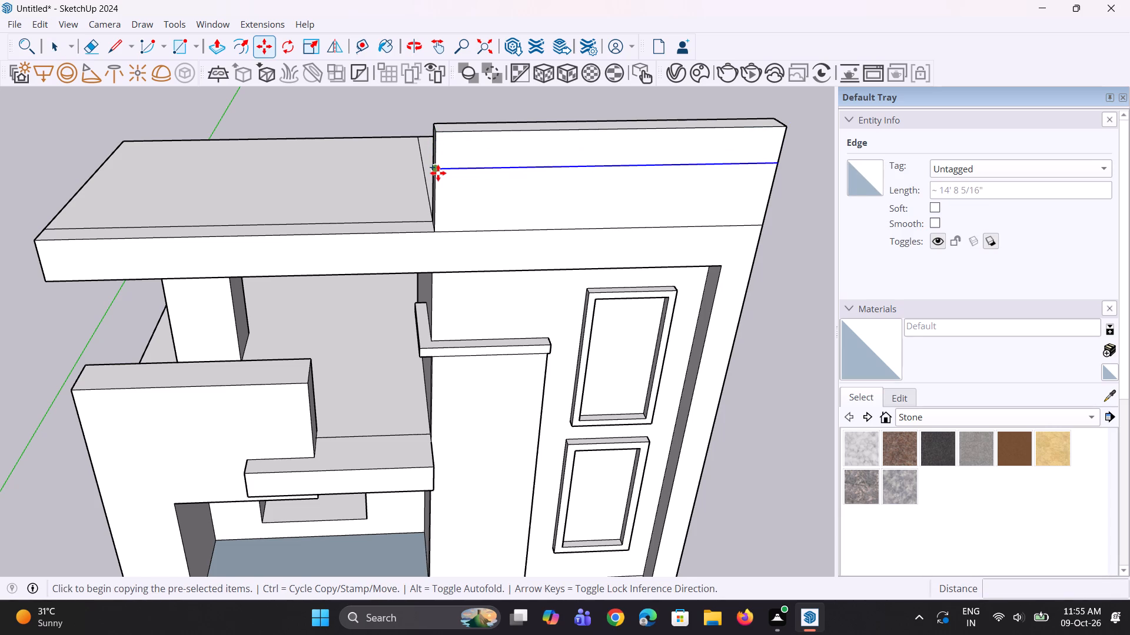
pyautogui.click(438, 173)
pyautogui.click(439, 184)
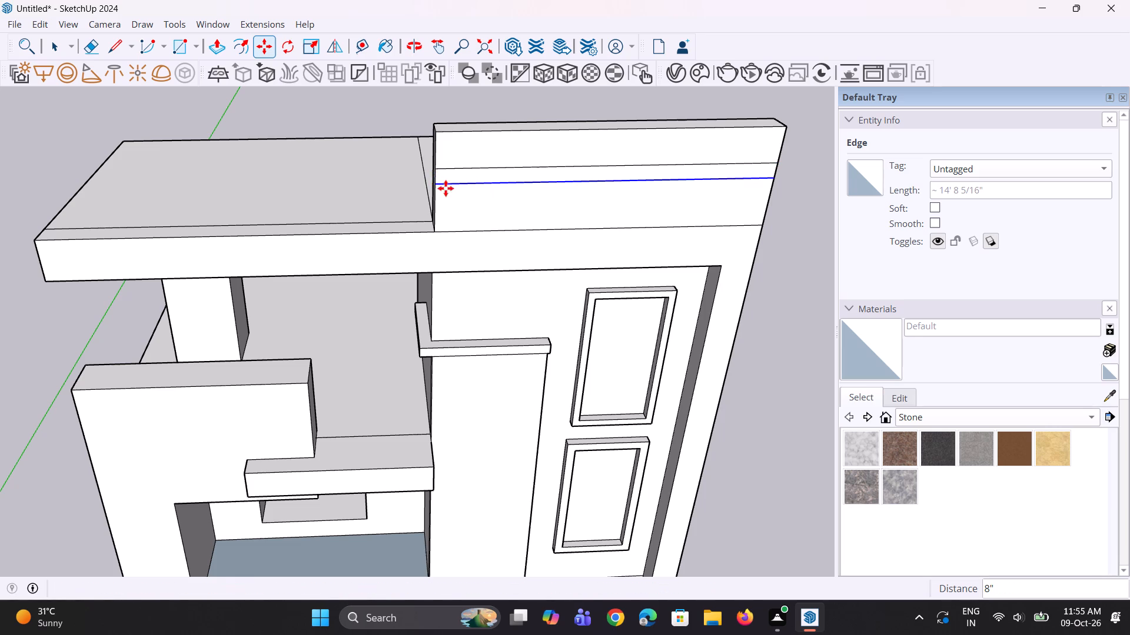
# Move the narrow strip on the parapet's front face down 8 1/16".
pyautogui.moveTo(547, 251); pyautogui.dragTo(557, 199, button='middle')
pyautogui.scroll(-5, 545, 270)
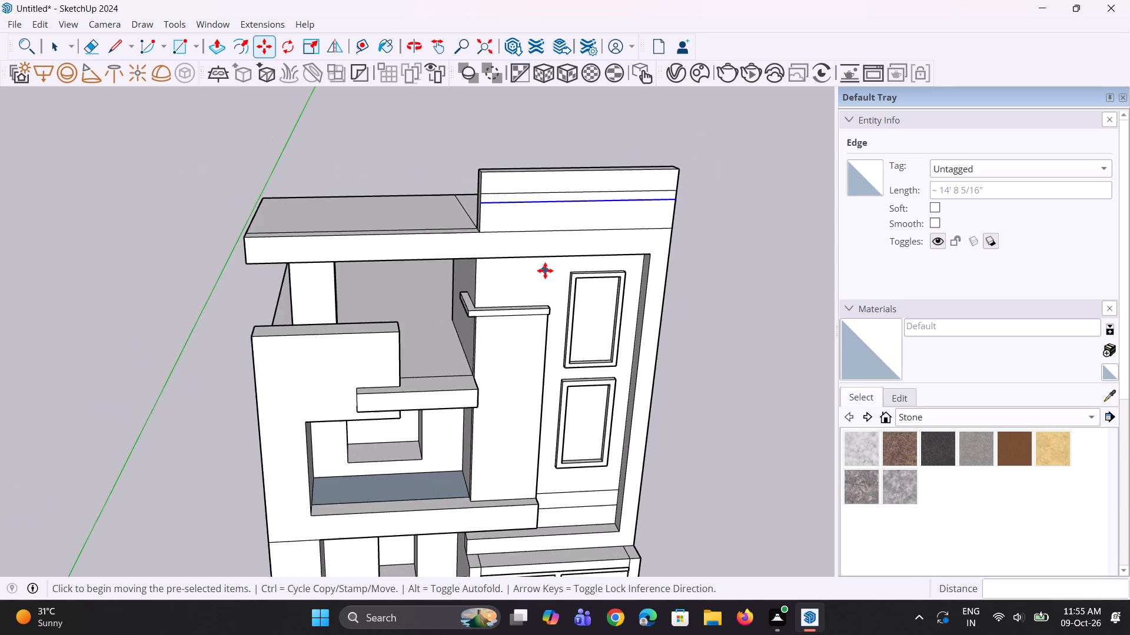
pyautogui.moveTo(554, 269); pyautogui.dragTo(577, 200, button='middle')
pyautogui.scroll(3, 545, 186)
pyautogui.press('space')
pyautogui.press('space')
pyautogui.click(724, 220)
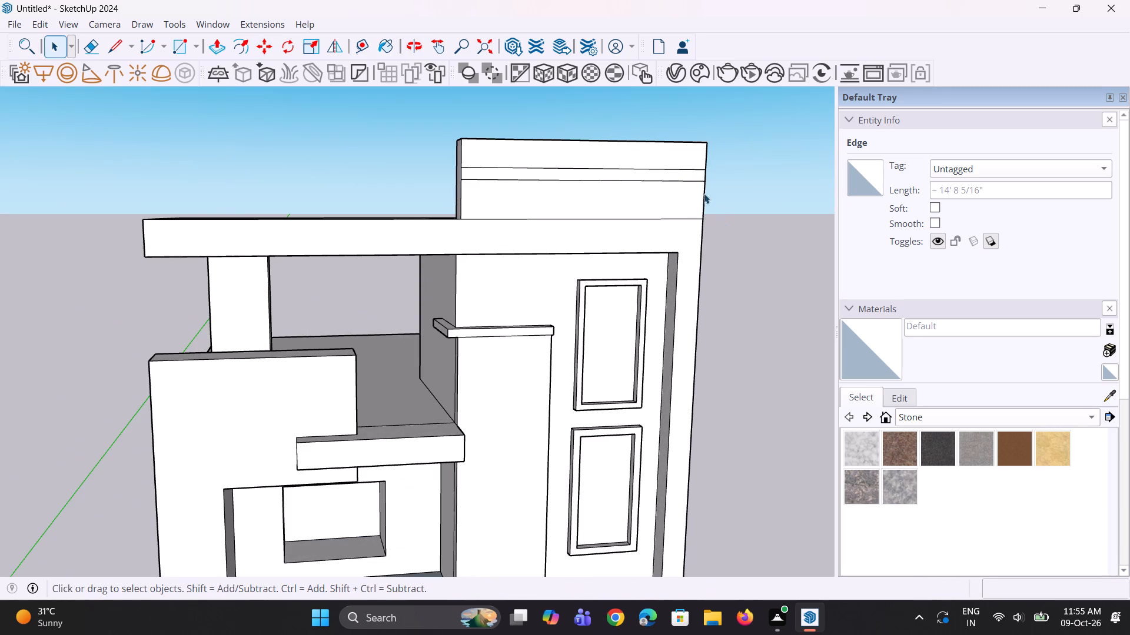
pyautogui.scroll(2, 690, 182)
pyautogui.click(686, 173)
pyautogui.scroll(3, 685, 182)
pyautogui.press('m')
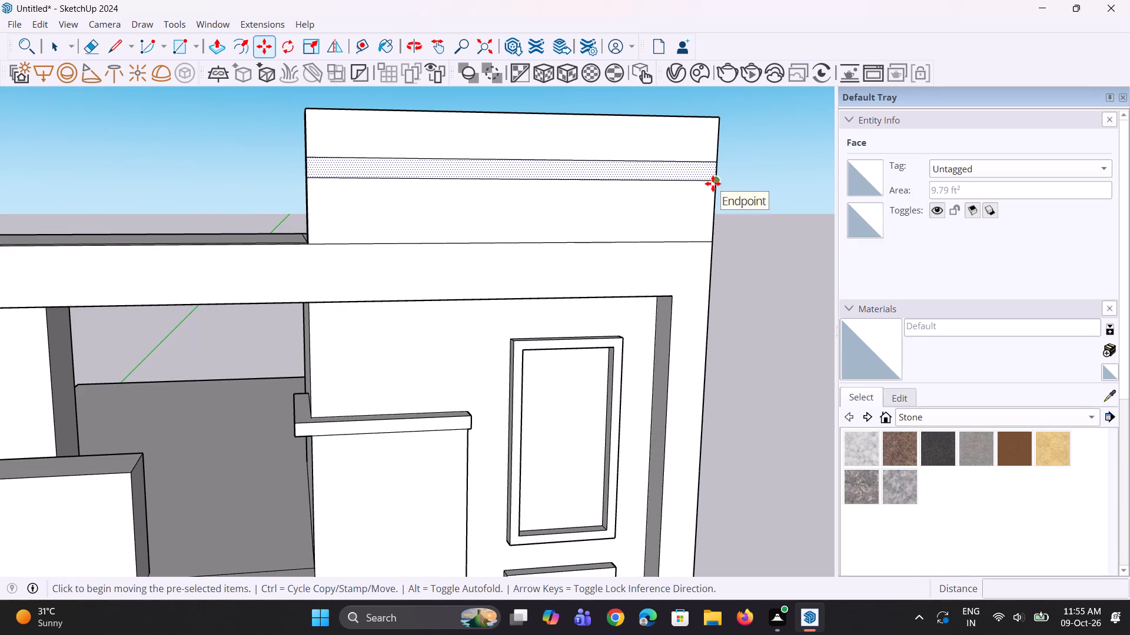
pyautogui.click(713, 183)
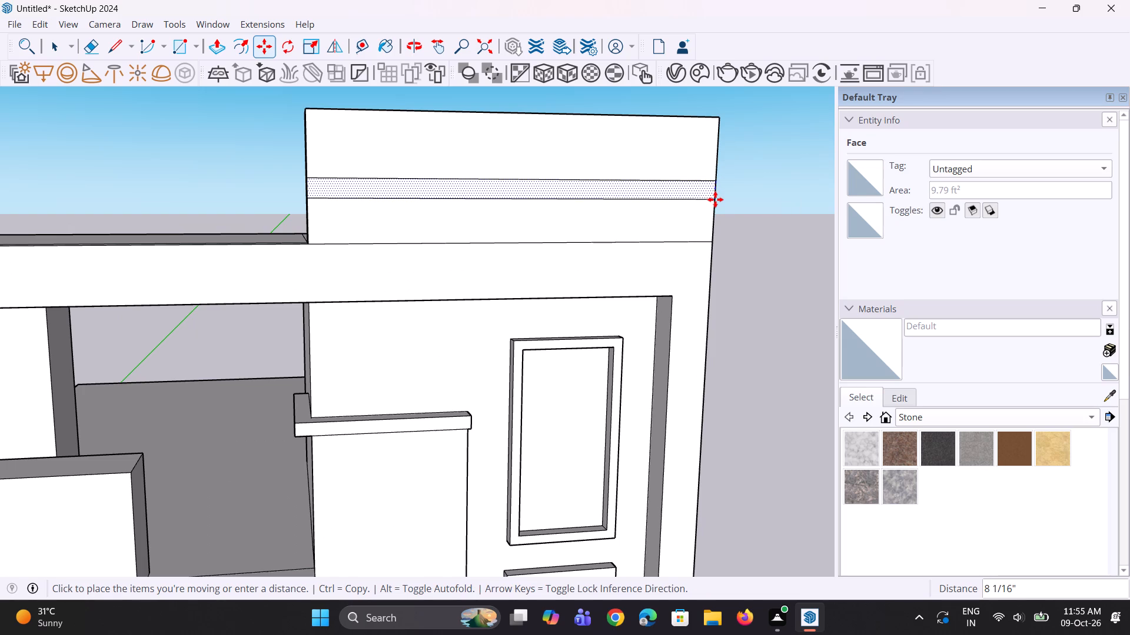
pyautogui.click(715, 199)
pyautogui.press('space')
pyautogui.press('space')
pyautogui.click(740, 273)
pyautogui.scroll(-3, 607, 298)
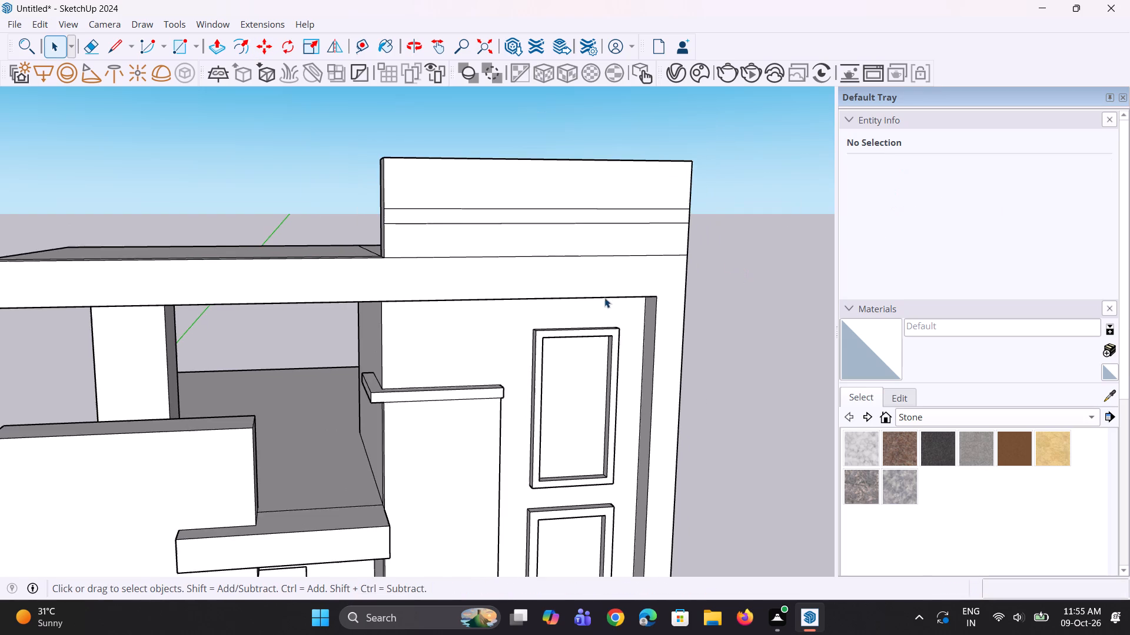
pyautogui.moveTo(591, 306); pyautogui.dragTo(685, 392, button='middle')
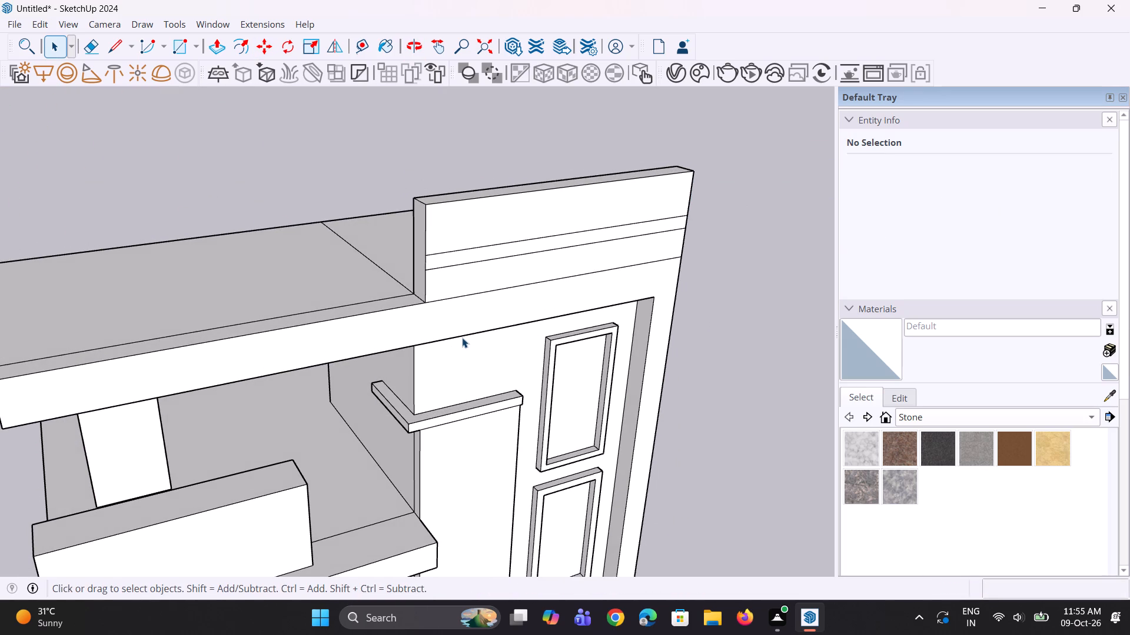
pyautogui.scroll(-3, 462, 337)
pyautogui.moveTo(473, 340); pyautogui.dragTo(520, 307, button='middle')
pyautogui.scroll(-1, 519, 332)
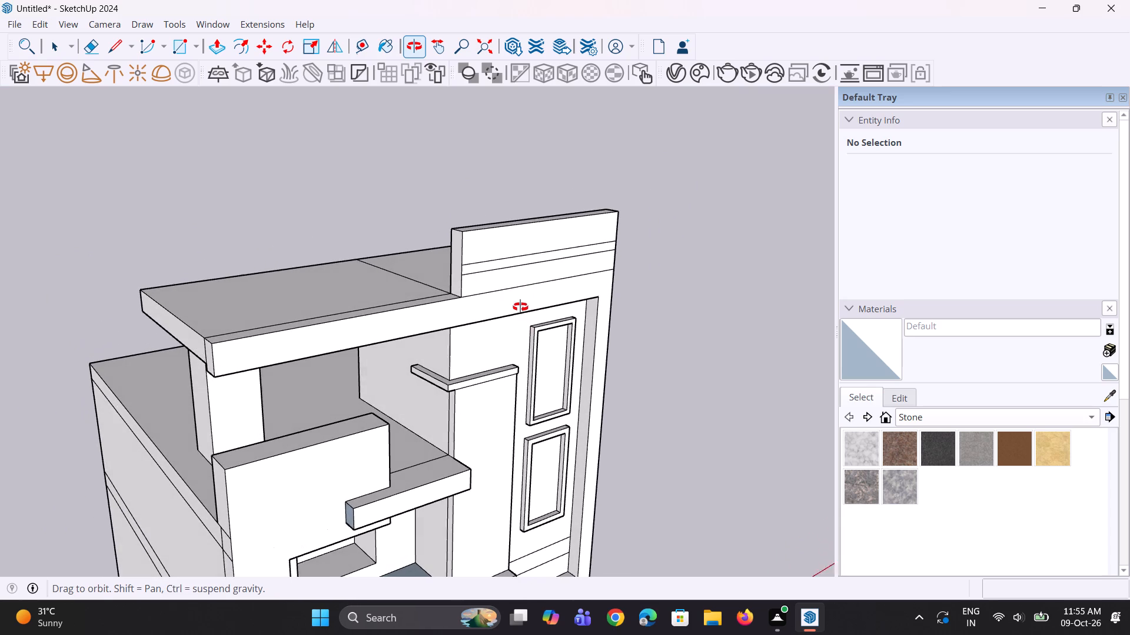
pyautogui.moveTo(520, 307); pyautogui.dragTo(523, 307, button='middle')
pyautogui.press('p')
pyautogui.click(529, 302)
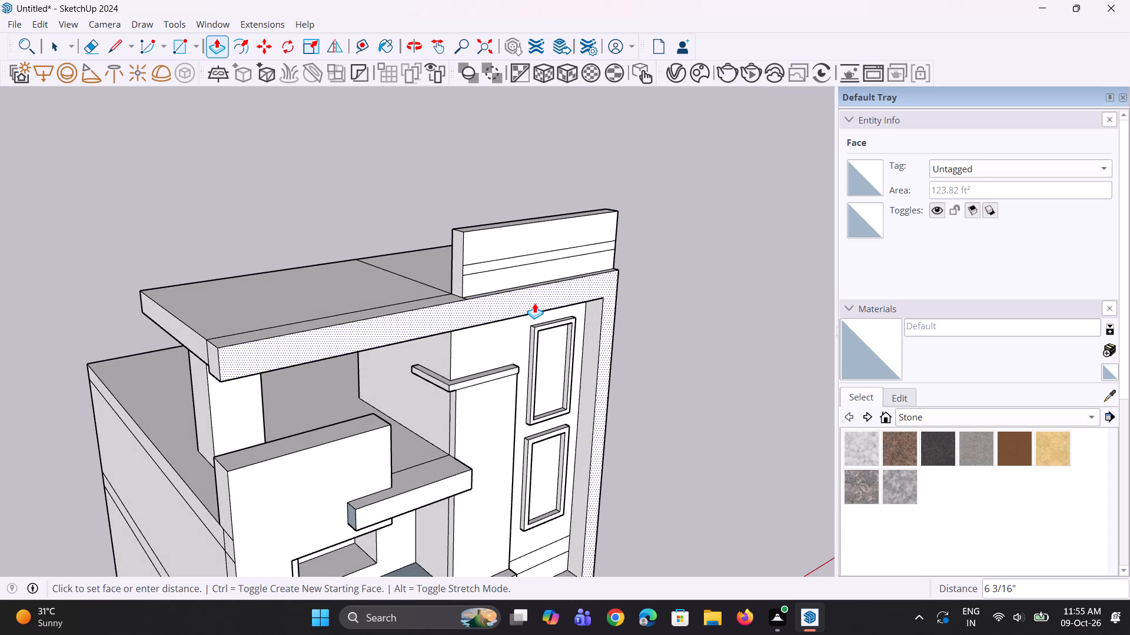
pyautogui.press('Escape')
# Push the parapet's upper band, narrow strip and lower band each back 5 11/16" from the front.
pyautogui.moveTo(491, 336); pyautogui.dragTo(757, 372, button='middle')
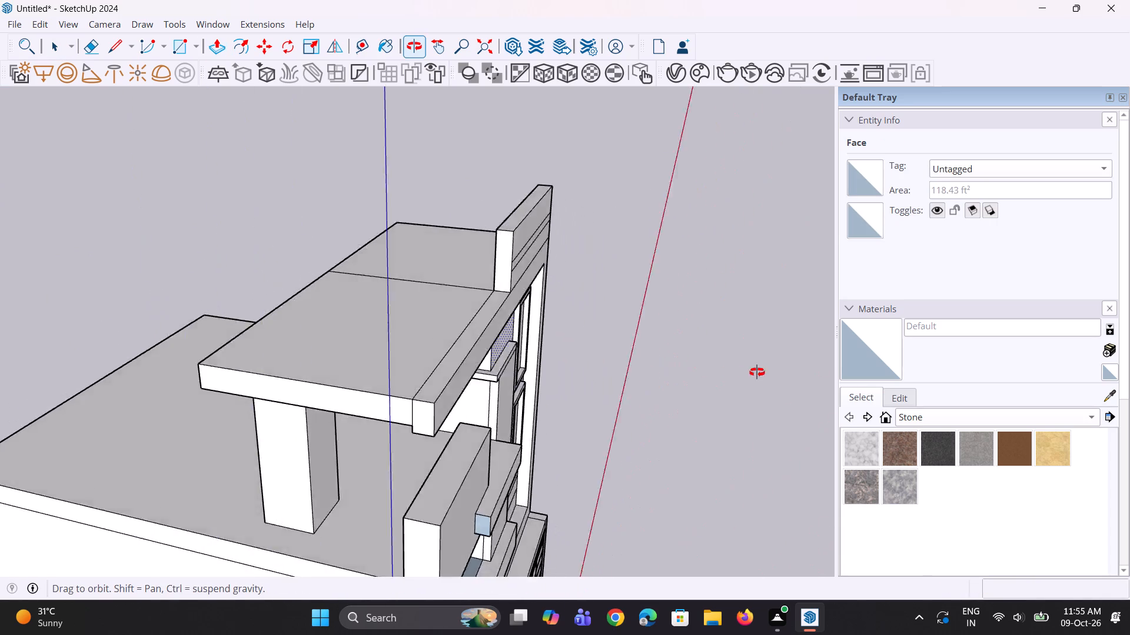
pyautogui.moveTo(757, 372); pyautogui.dragTo(779, 369, button='middle')
pyautogui.moveTo(502, 273); pyautogui.dragTo(270, 249, button='middle')
pyautogui.click(462, 229)
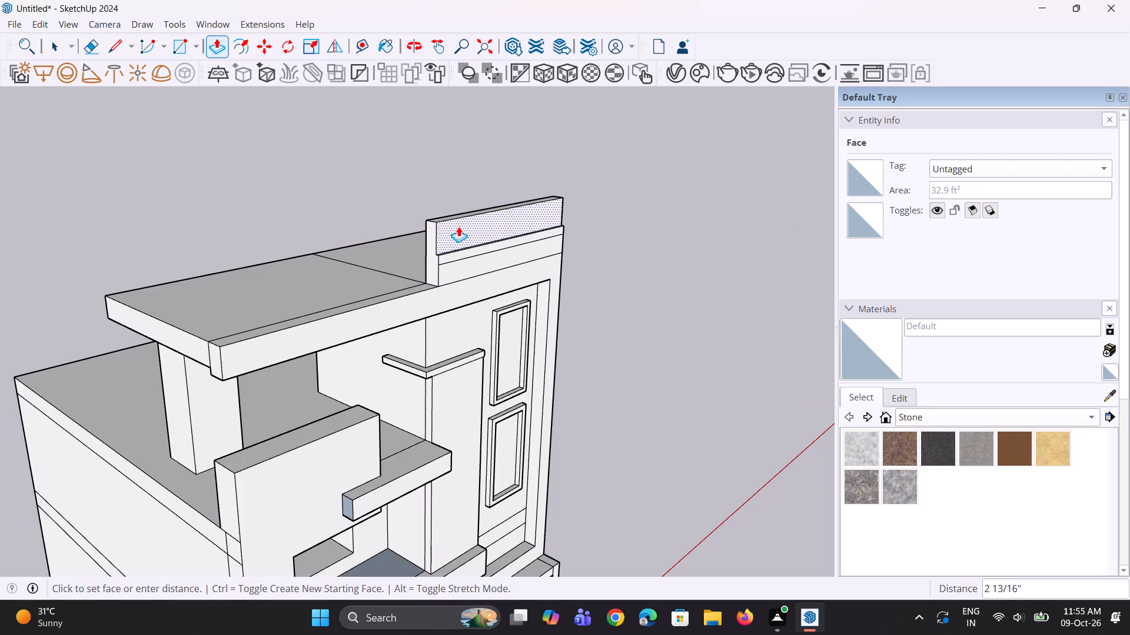
pyautogui.click(457, 226)
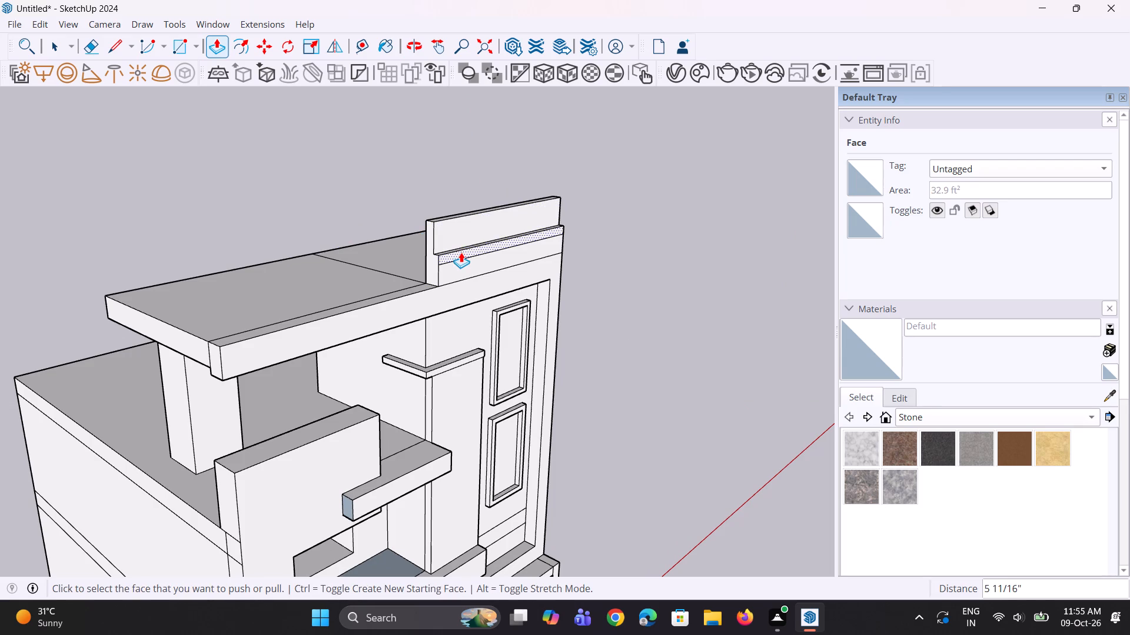
pyautogui.doubleClick(461, 252)
pyautogui.doubleClick(463, 268)
# Pull the parapet's rear face out 2' 2 5/16" over the roof slab to thicken it.
pyautogui.moveTo(461, 265); pyautogui.dragTo(497, 248, button='middle')
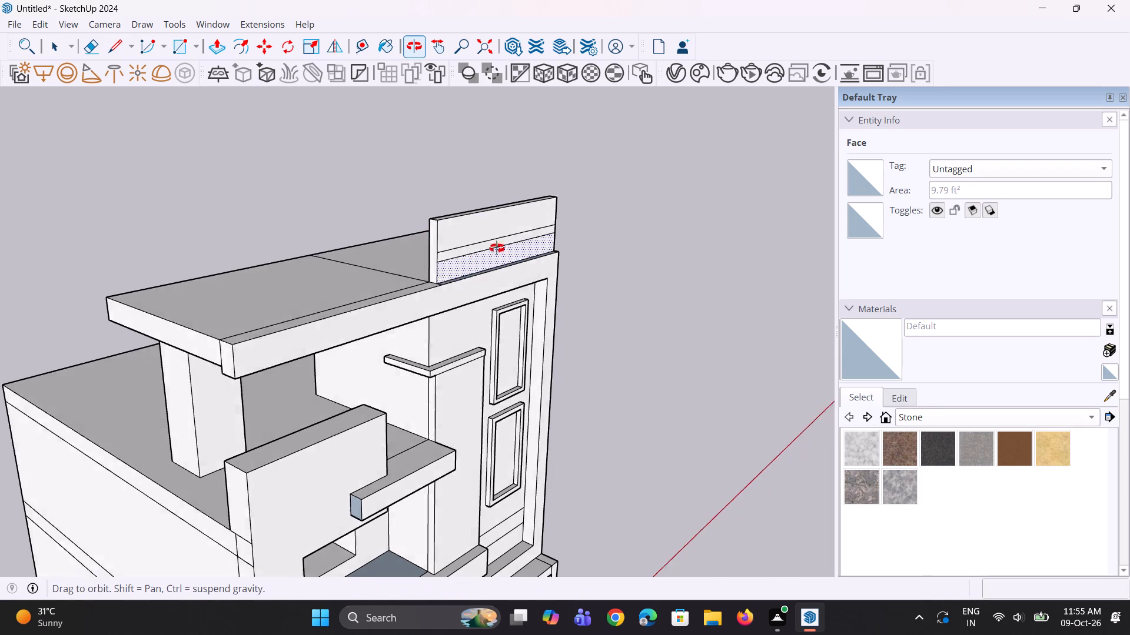
pyautogui.moveTo(497, 248); pyautogui.dragTo(786, 322, button='middle')
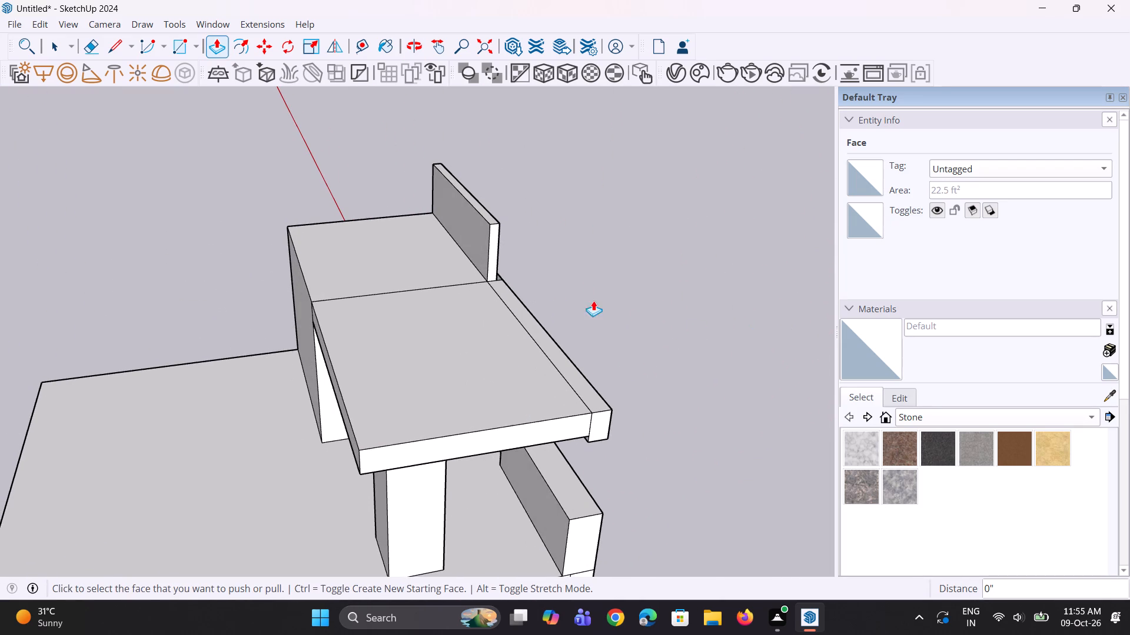
pyautogui.click(482, 242)
pyautogui.click(454, 255)
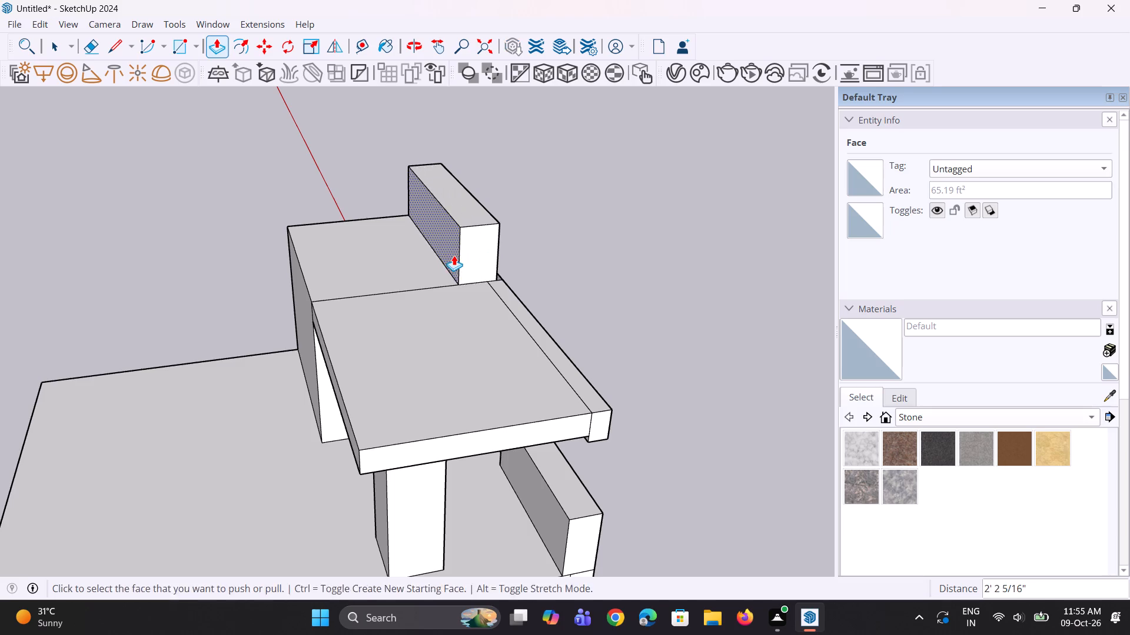
# Push the parapet's upper front band back slightly and repeat the same offset on the narrow strip below it.
pyautogui.scroll(-5, 560, 291)
pyautogui.moveTo(599, 305); pyautogui.dragTo(80, 327, button='middle')
pyautogui.scroll(3, 271, 306)
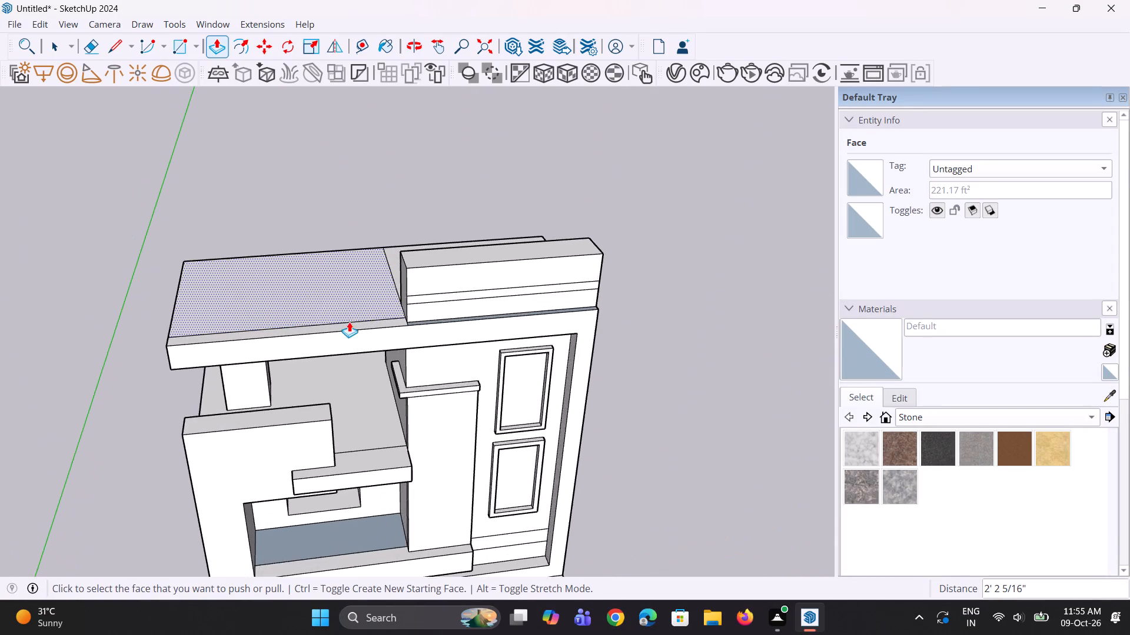
pyautogui.scroll(2, 349, 322)
pyautogui.scroll(1, 484, 298)
pyautogui.moveTo(483, 297); pyautogui.dragTo(495, 282, button='middle')
pyautogui.click(488, 262)
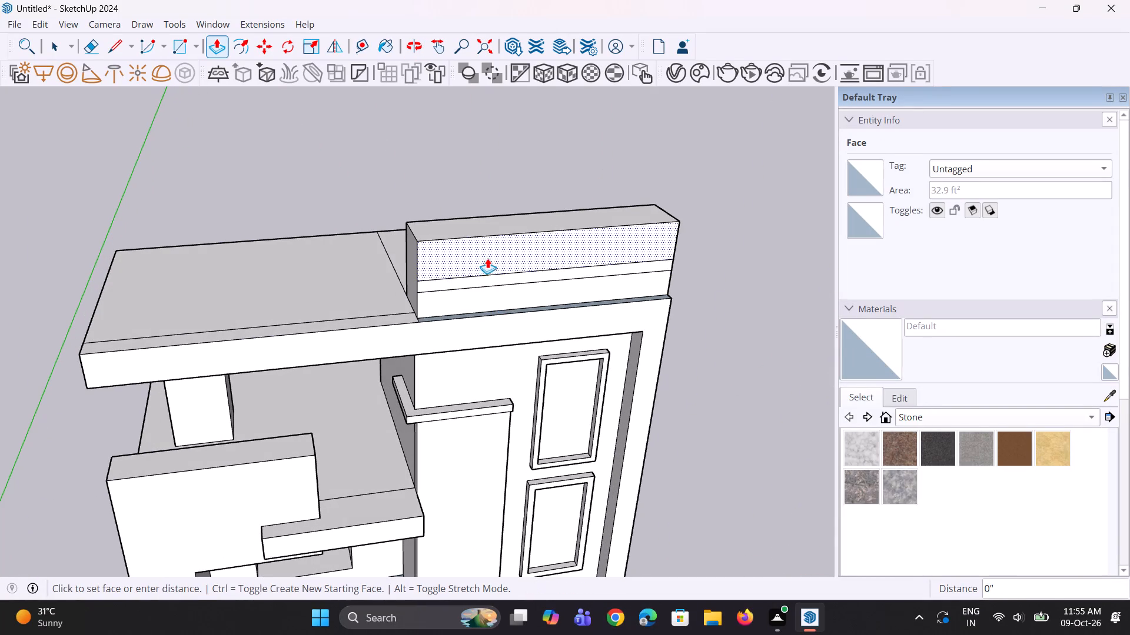
pyautogui.click(486, 255)
pyautogui.doubleClick(479, 279)
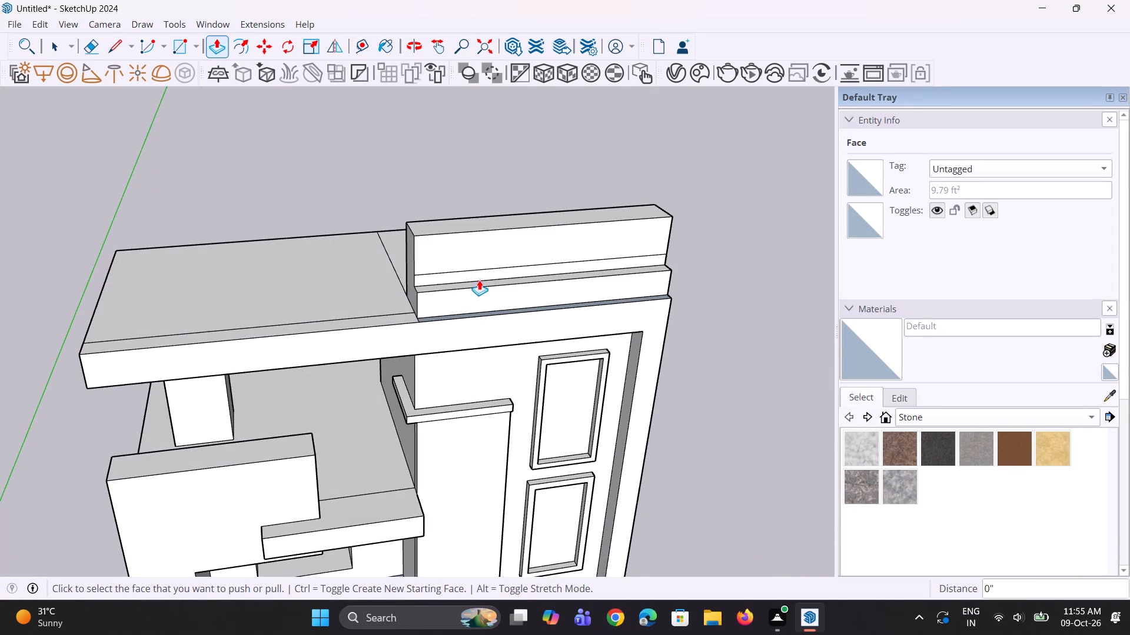
# Repeat the same push-back offset on the parapet's lower front band.
pyautogui.doubleClick(477, 290)
# Erase the short edge dividing the narrow strip along the roof slab's front top edge, at the parapet's corner.
pyautogui.moveTo(477, 290); pyautogui.dragTo(416, 248, button='middle')
pyautogui.scroll(-2, 431, 278)
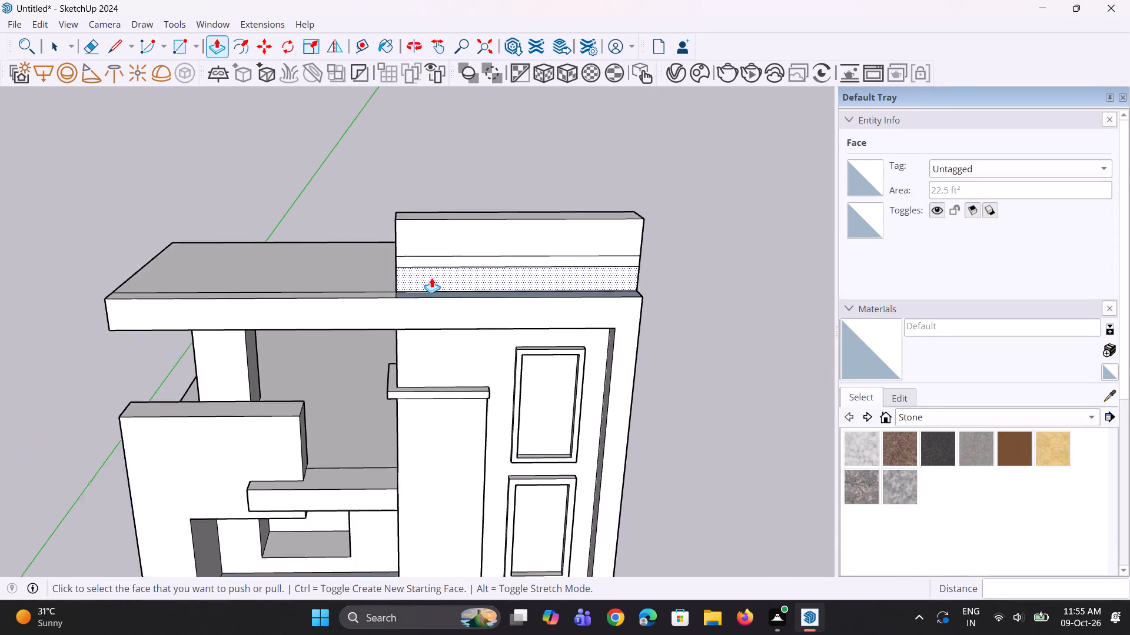
pyautogui.scroll(-3, 431, 278)
pyautogui.moveTo(434, 285); pyautogui.dragTo(461, 260, button='middle')
pyautogui.scroll(-4, 467, 262)
pyautogui.moveTo(493, 282); pyautogui.dragTo(630, 254, button='middle')
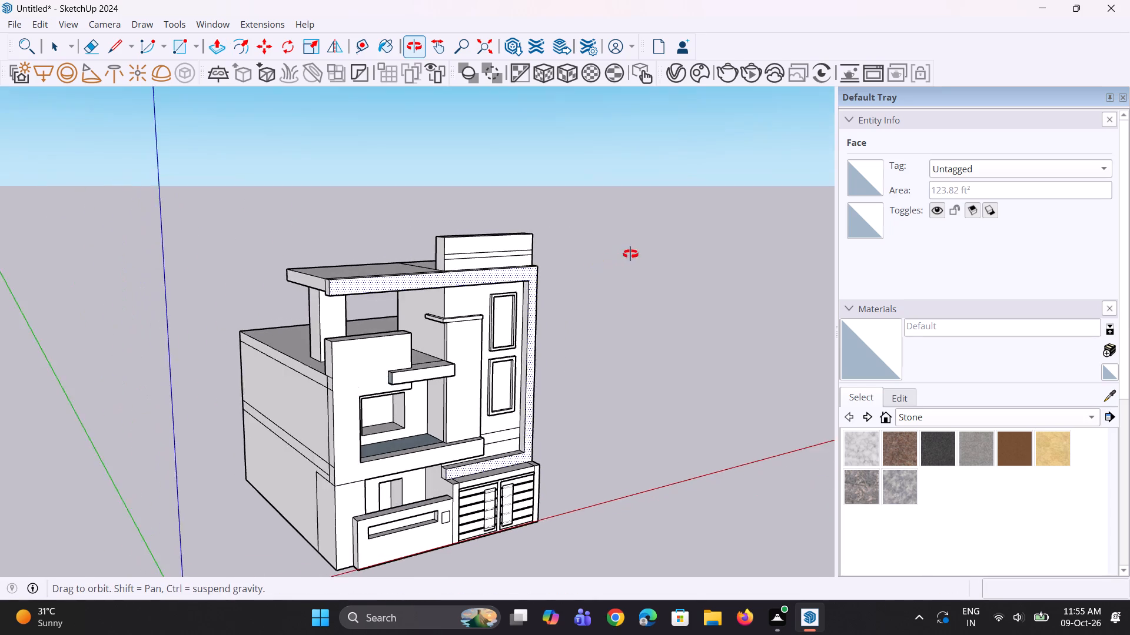
pyautogui.moveTo(630, 254); pyautogui.dragTo(679, 253, button='middle')
pyautogui.scroll(-4, 611, 272)
pyautogui.moveTo(361, 295); pyautogui.dragTo(277, 349, button='middle')
pyautogui.press('space')
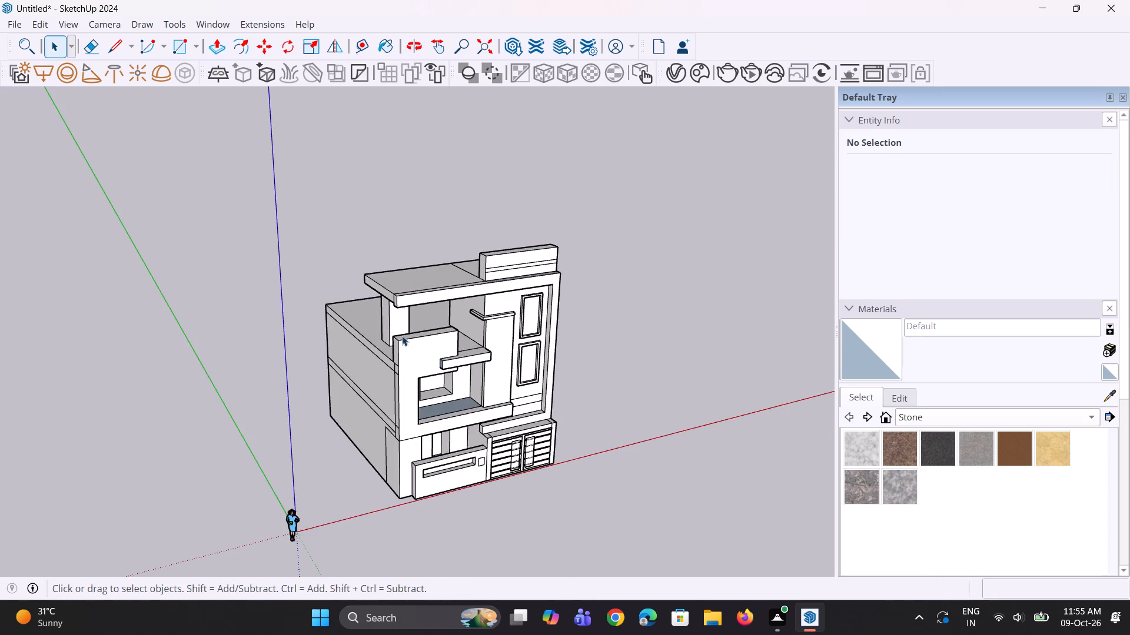
pyautogui.scroll(5, 406, 317)
pyautogui.moveTo(422, 319); pyautogui.dragTo(426, 336, button='middle')
pyautogui.scroll(2, 538, 253)
pyautogui.moveTo(533, 290); pyautogui.dragTo(477, 370, button='middle')
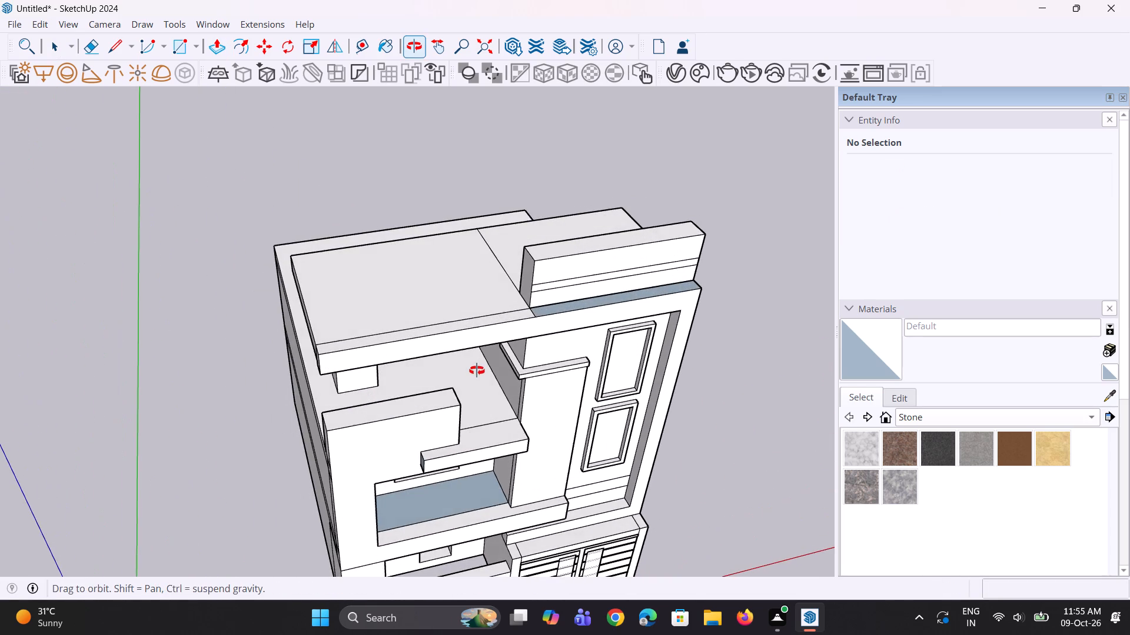
pyautogui.moveTo(477, 370); pyautogui.dragTo(502, 360, button='middle')
pyautogui.moveTo(506, 340); pyautogui.dragTo(545, 278, button='middle')
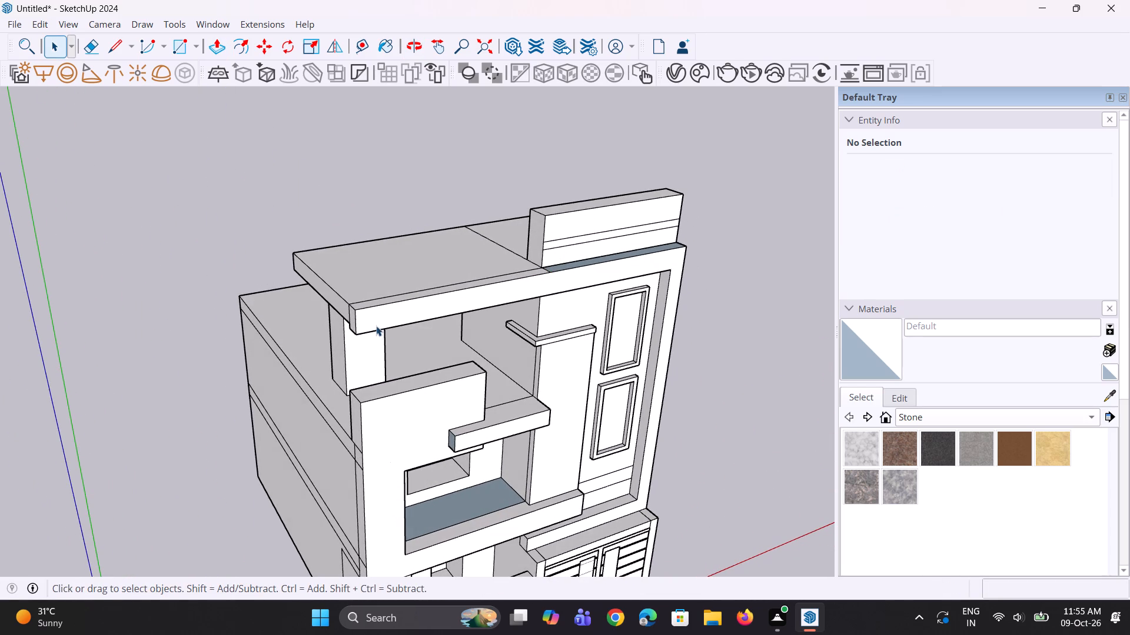
pyautogui.click(382, 308)
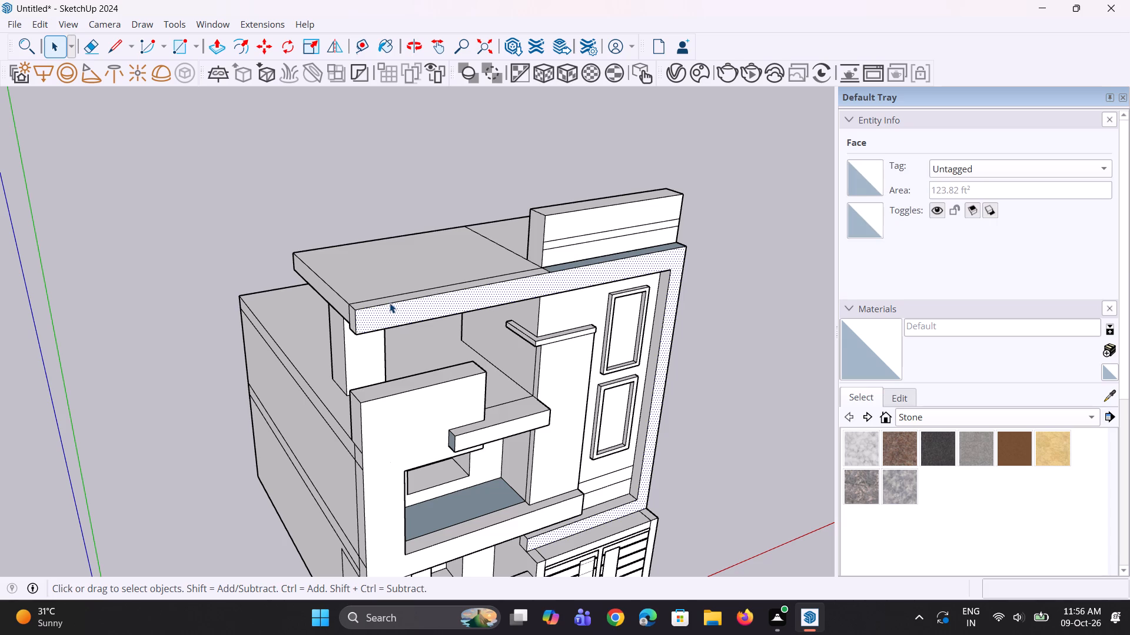
pyautogui.click(391, 305)
pyautogui.scroll(2, 501, 290)
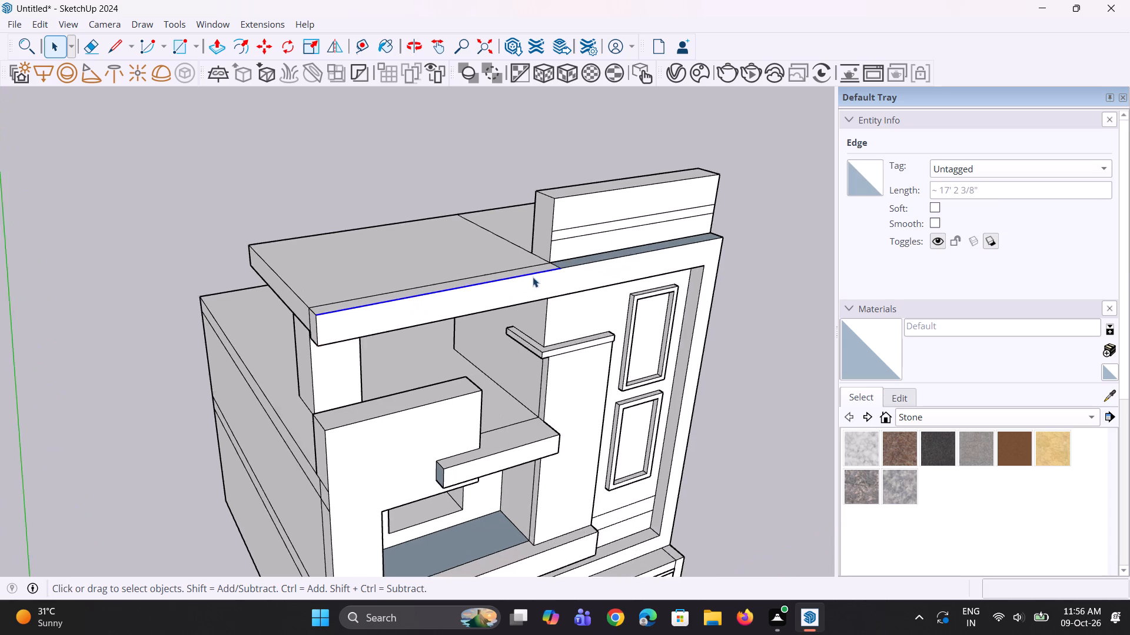
pyautogui.scroll(2, 547, 272)
pyautogui.moveTo(549, 283); pyautogui.dragTo(542, 336, button='middle')
pyautogui.scroll(2, 548, 286)
pyautogui.press('e')
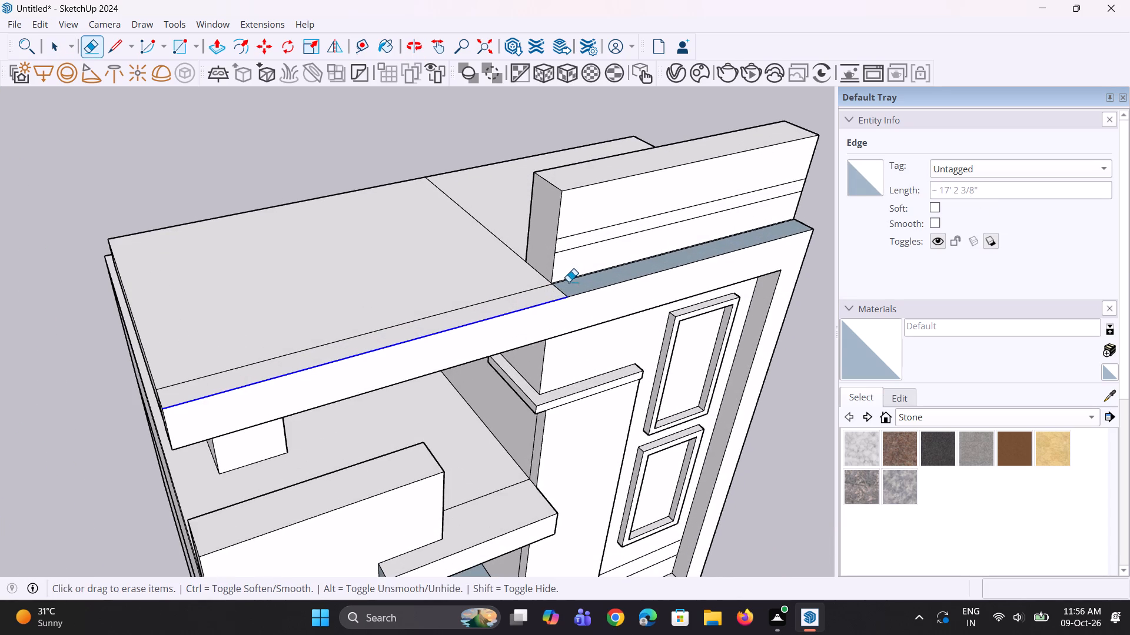
pyautogui.click(561, 293)
# Copy the roof slab's full-length front top edge down about 4 11/16" onto the slab's front face.
pyautogui.scroll(-4, 561, 293)
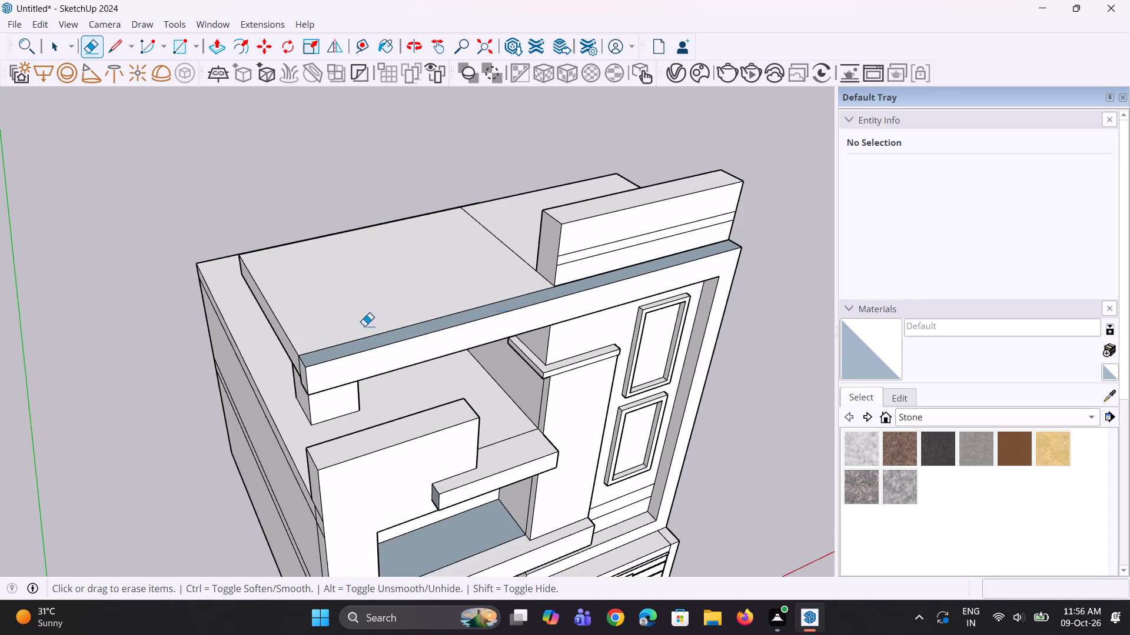
pyautogui.moveTo(358, 347); pyautogui.dragTo(382, 327, button='middle')
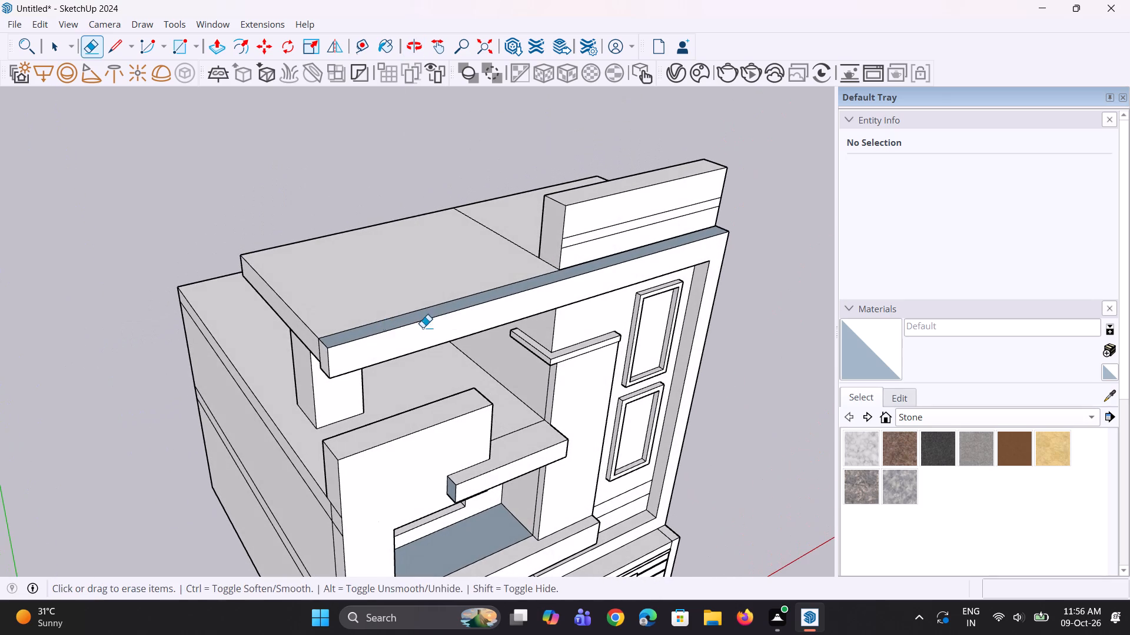
pyautogui.press('space')
pyautogui.click(463, 310)
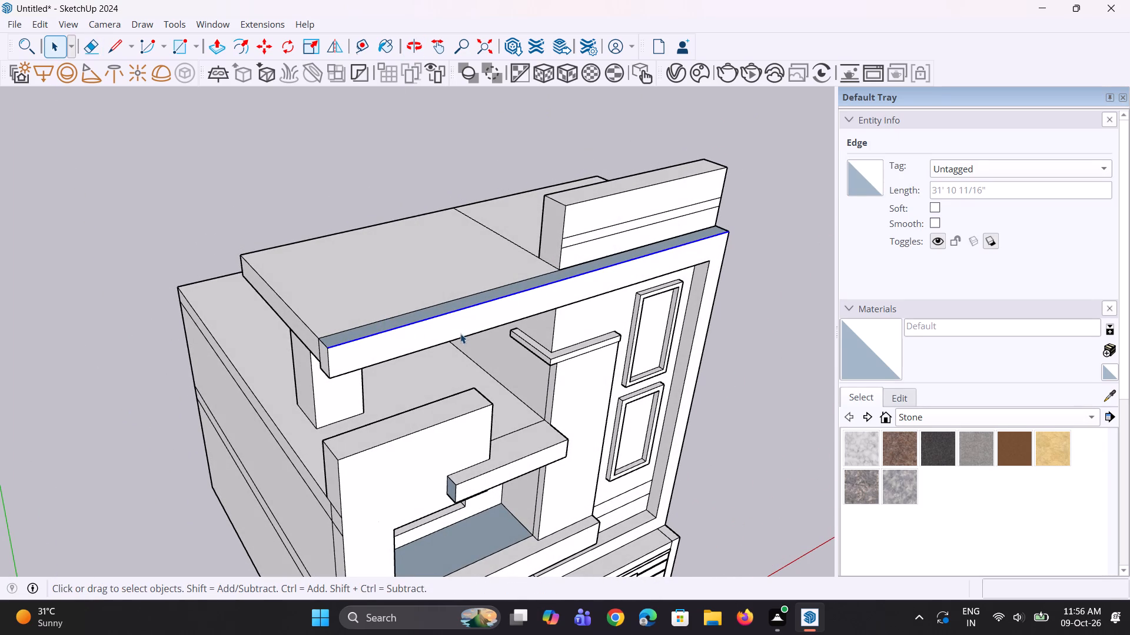
pyautogui.scroll(-12, 448, 333)
pyautogui.moveTo(420, 336); pyautogui.dragTo(380, 300, button='middle')
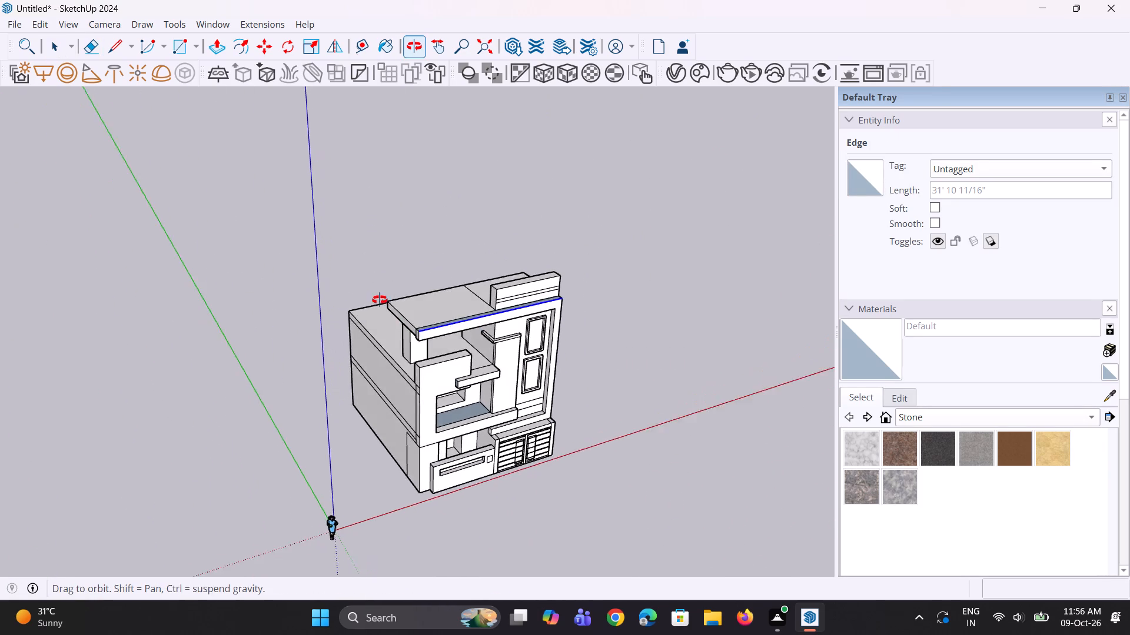
pyautogui.moveTo(380, 300); pyautogui.dragTo(379, 296, button='middle')
pyautogui.scroll(-3, 460, 304)
pyautogui.moveTo(420, 309); pyautogui.dragTo(407, 275, button='middle')
pyautogui.scroll(4, 388, 305)
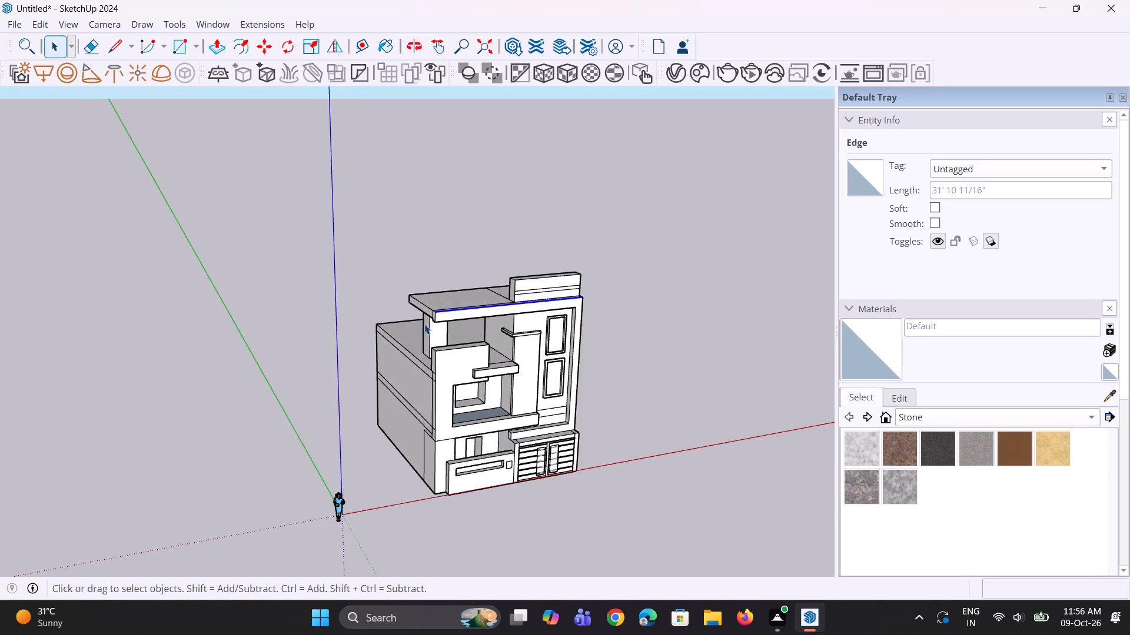
pyautogui.scroll(11, 424, 324)
pyautogui.press('m')
pyautogui.keyDown('ctrl'); pyautogui.scroll(3, 454, 336); pyautogui.keyUp('ctrl')
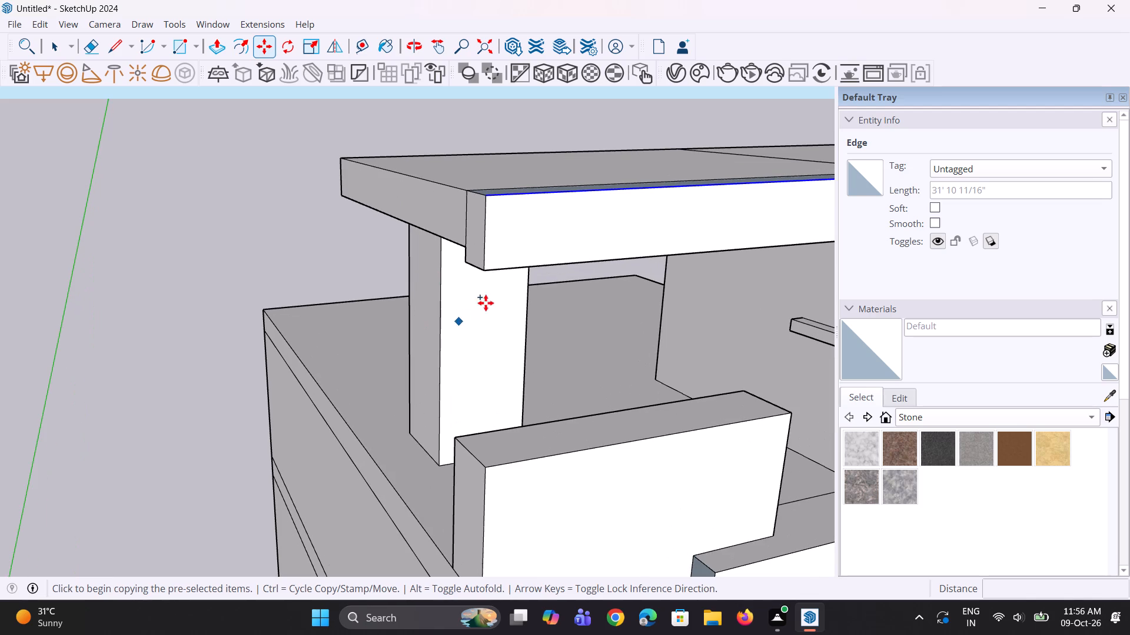
pyautogui.click(488, 200)
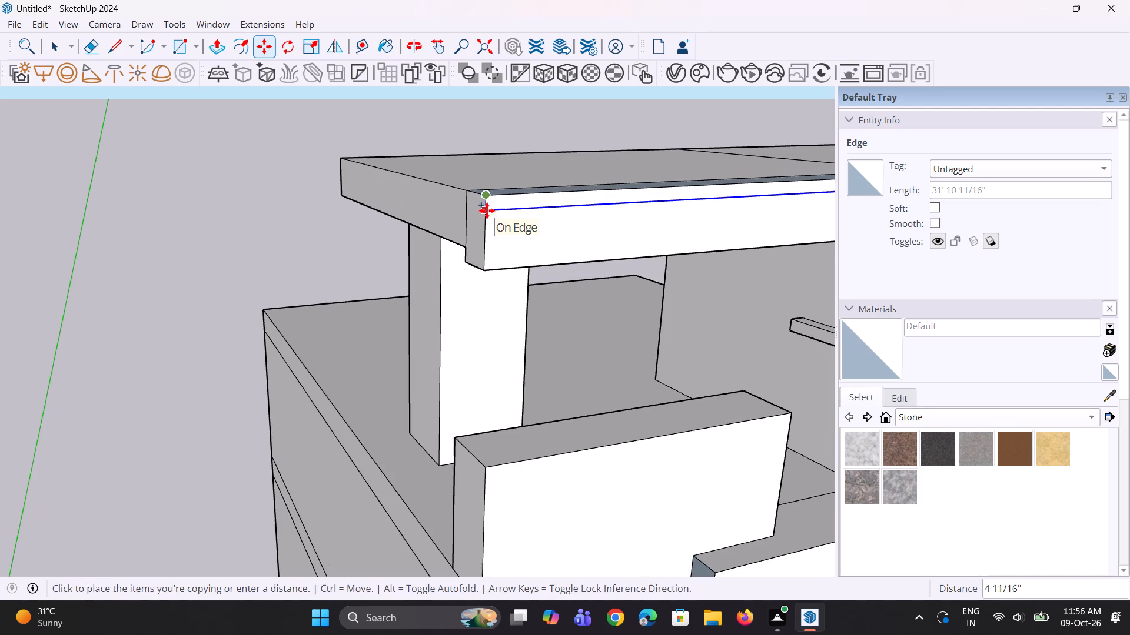
pyautogui.click(487, 210)
# Copy the front frame's outer vertical edge, beside the windows, about 5 5/8" inward onto the frame's face.
pyautogui.scroll(-4, 371, 269)
pyautogui.scroll(-7, 317, 282)
pyautogui.moveTo(655, 286); pyautogui.dragTo(520, 286, button='middle')
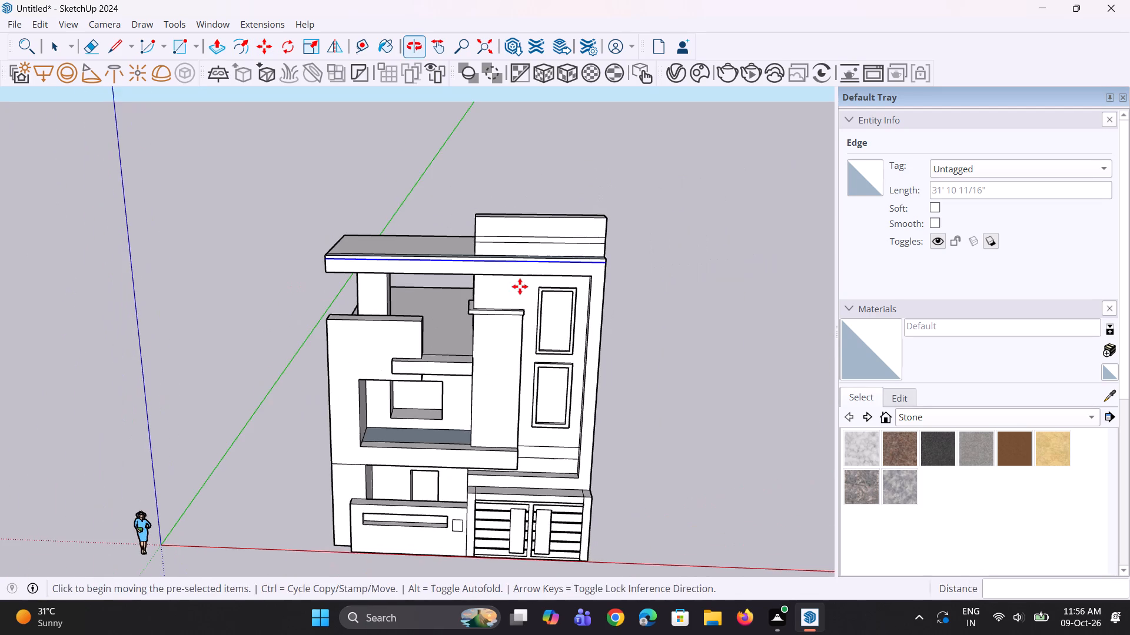
pyautogui.press('space')
pyautogui.press('space')
pyautogui.scroll(3, 636, 330)
pyautogui.click(595, 290)
pyautogui.scroll(2, 592, 244)
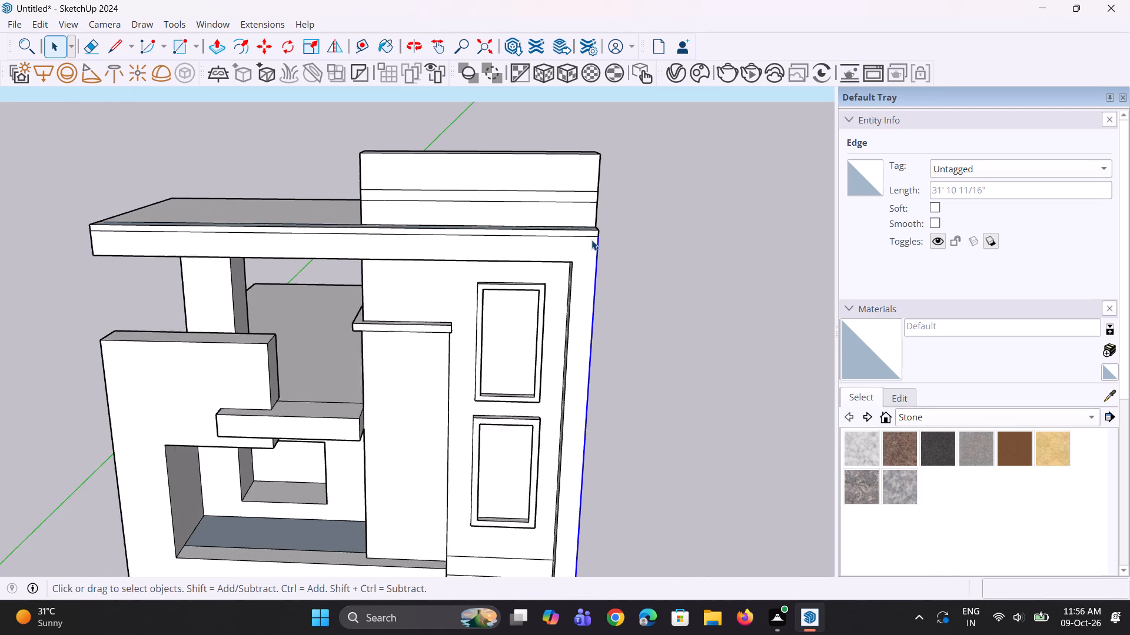
pyautogui.scroll(4, 591, 240)
pyautogui.press('m')
pyautogui.scroll(2, 601, 219)
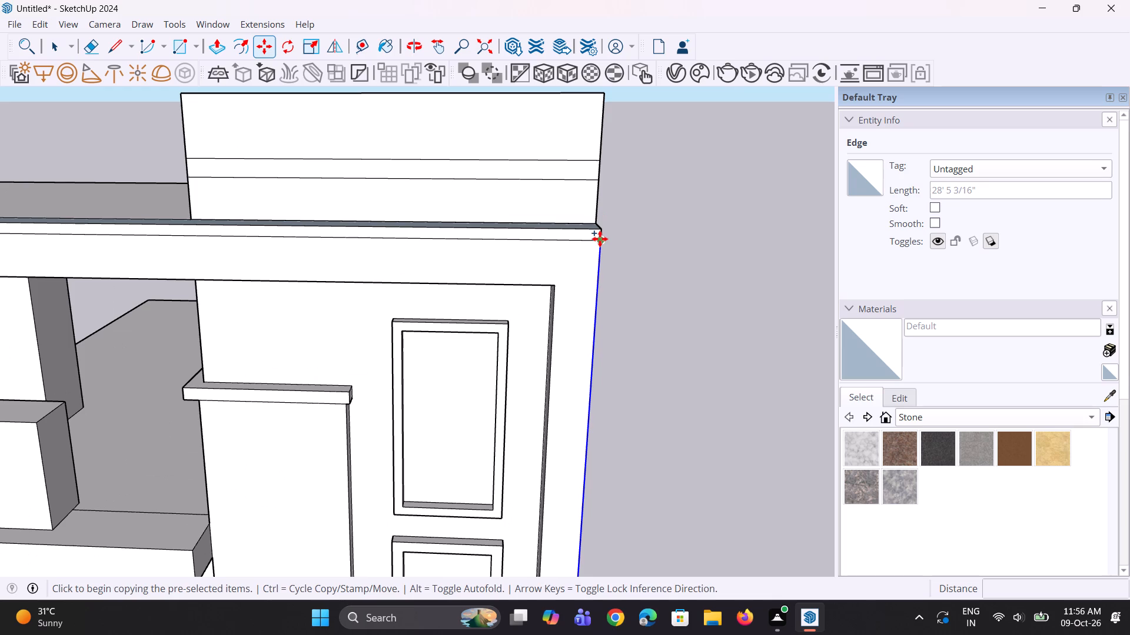
pyautogui.click(600, 239)
pyautogui.click(587, 238)
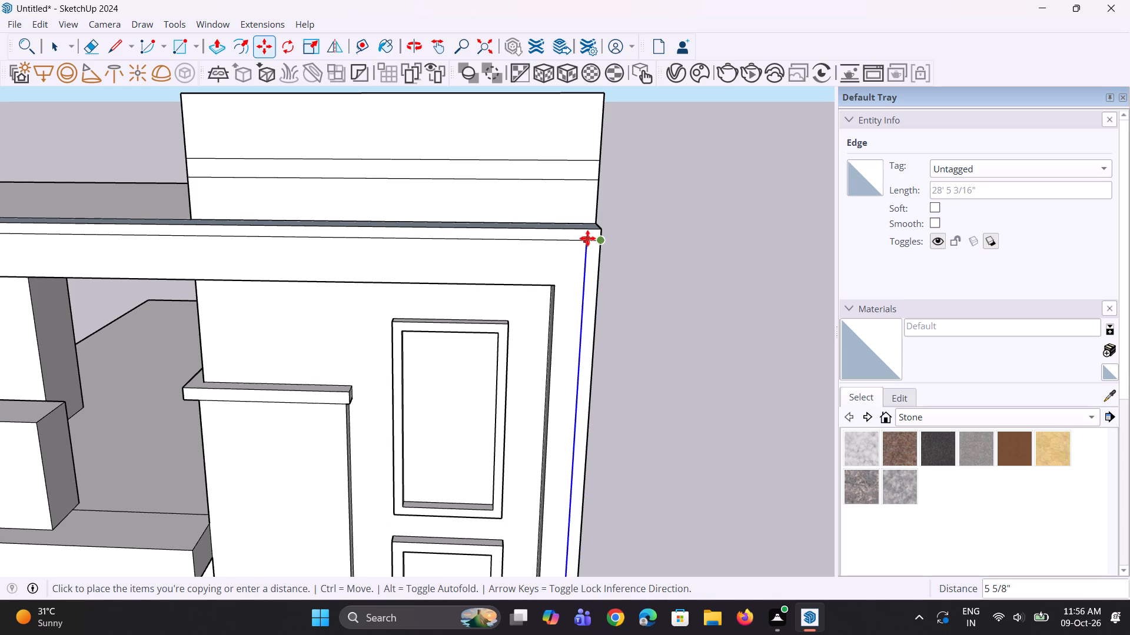
pyautogui.press('space')
pyautogui.press('space')
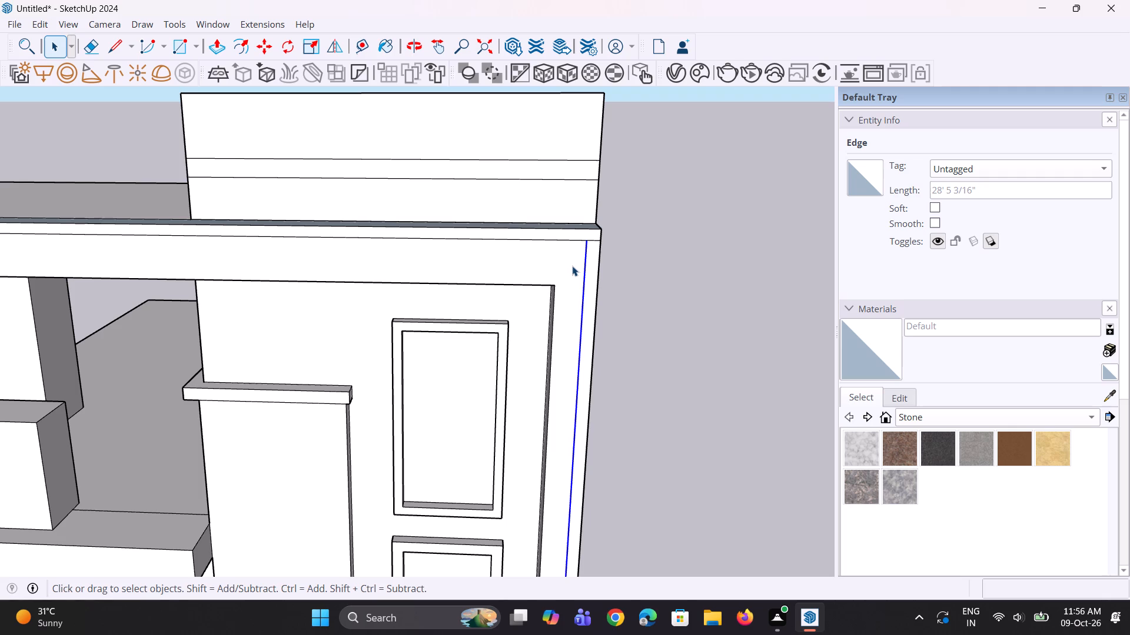
# Erase the short corner edge between the frame's top and side strips, joining them into one L-shaped border strip.
pyautogui.click(645, 331)
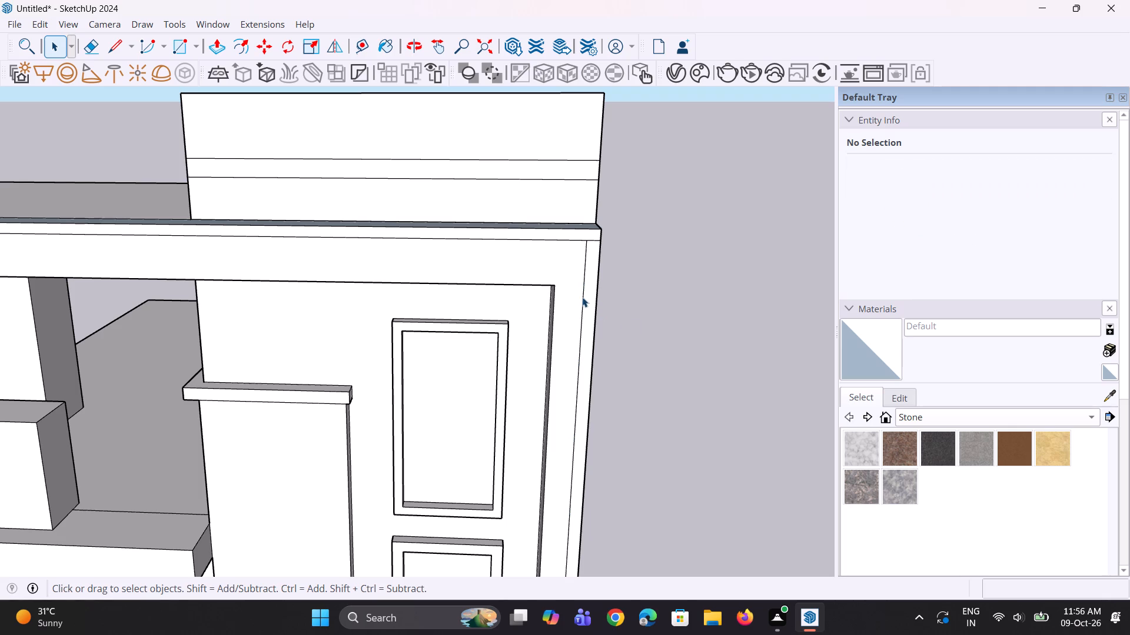
pyautogui.click(586, 295)
pyautogui.scroll(-2, 587, 289)
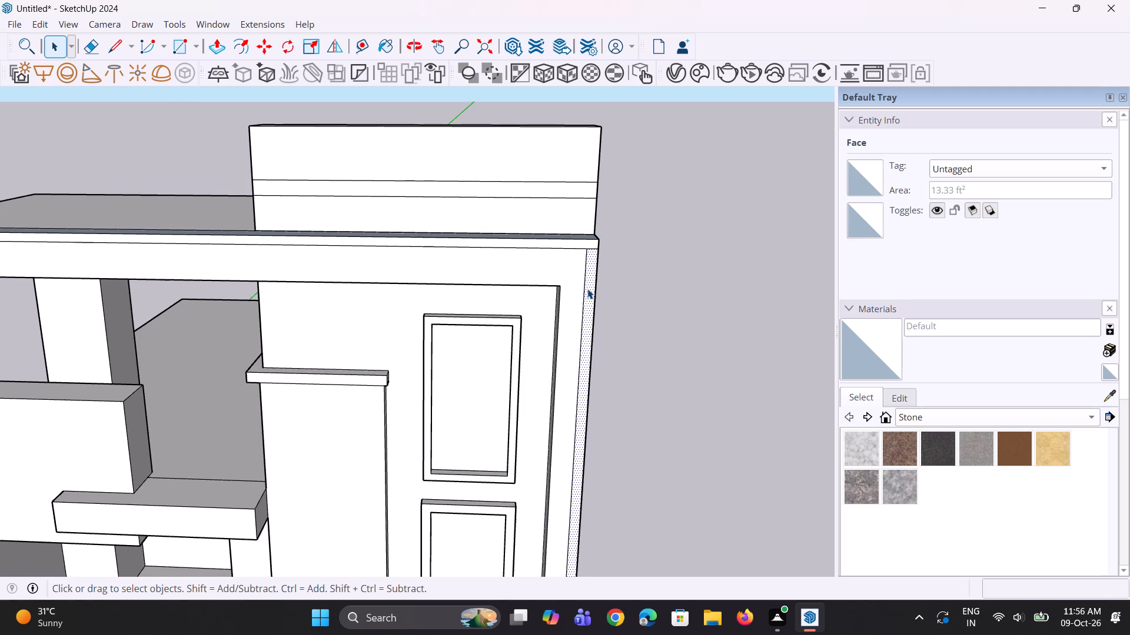
pyautogui.press('e')
pyautogui.scroll(2, 584, 273)
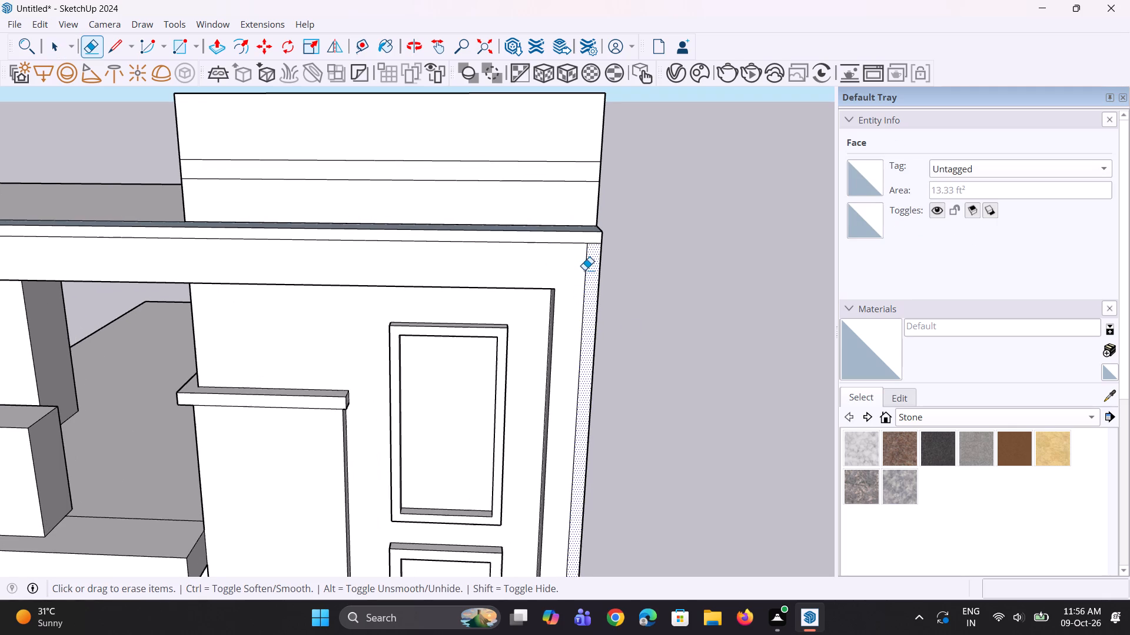
pyautogui.click(594, 245)
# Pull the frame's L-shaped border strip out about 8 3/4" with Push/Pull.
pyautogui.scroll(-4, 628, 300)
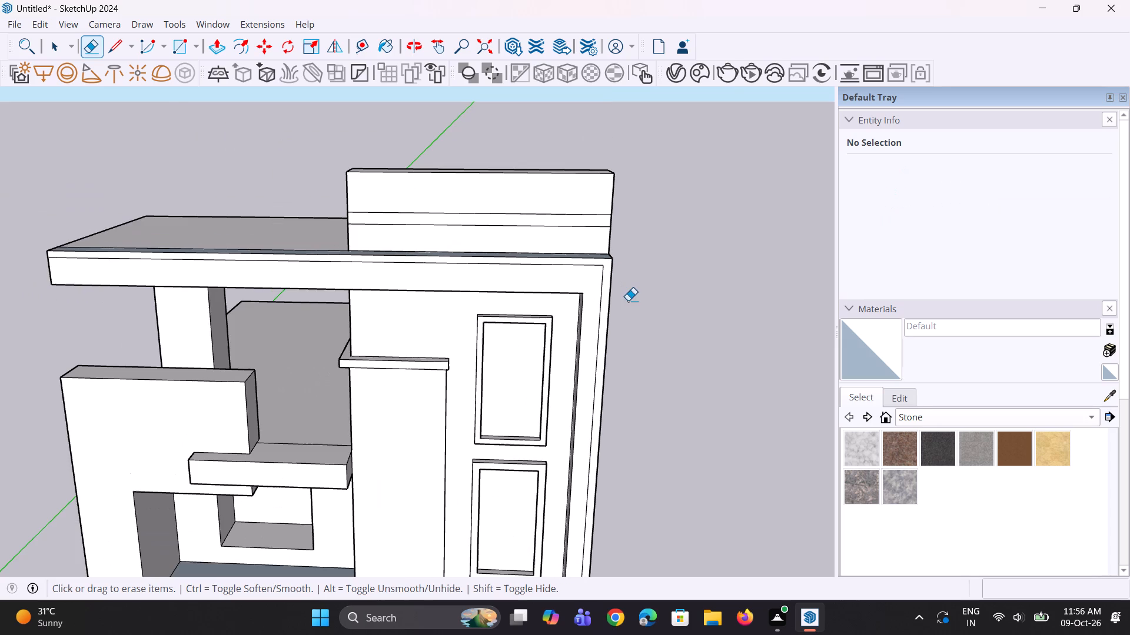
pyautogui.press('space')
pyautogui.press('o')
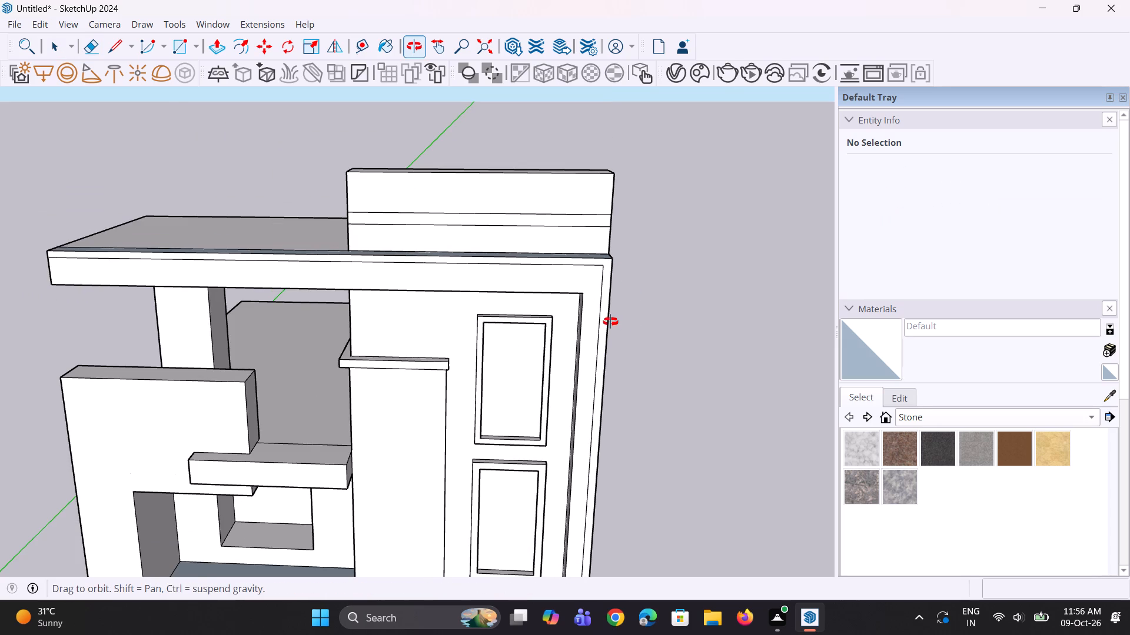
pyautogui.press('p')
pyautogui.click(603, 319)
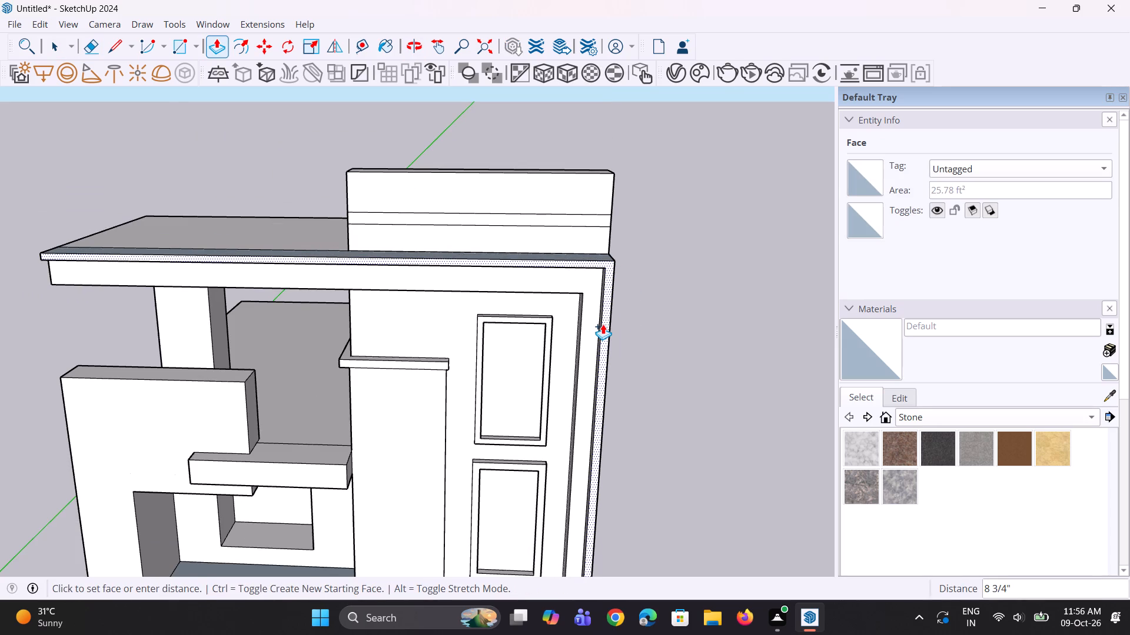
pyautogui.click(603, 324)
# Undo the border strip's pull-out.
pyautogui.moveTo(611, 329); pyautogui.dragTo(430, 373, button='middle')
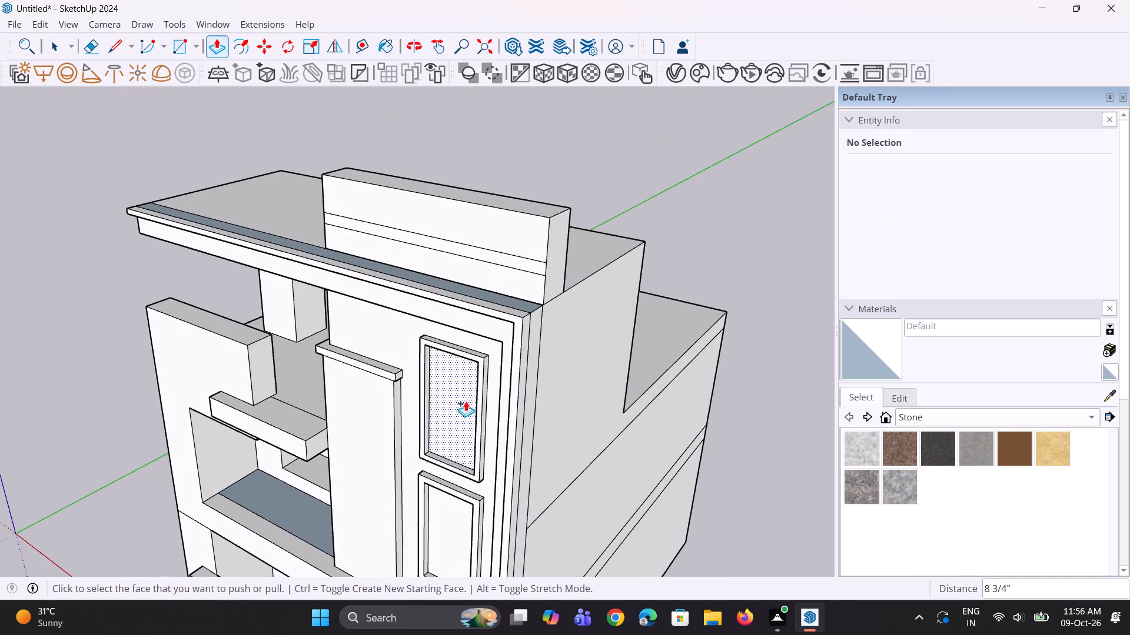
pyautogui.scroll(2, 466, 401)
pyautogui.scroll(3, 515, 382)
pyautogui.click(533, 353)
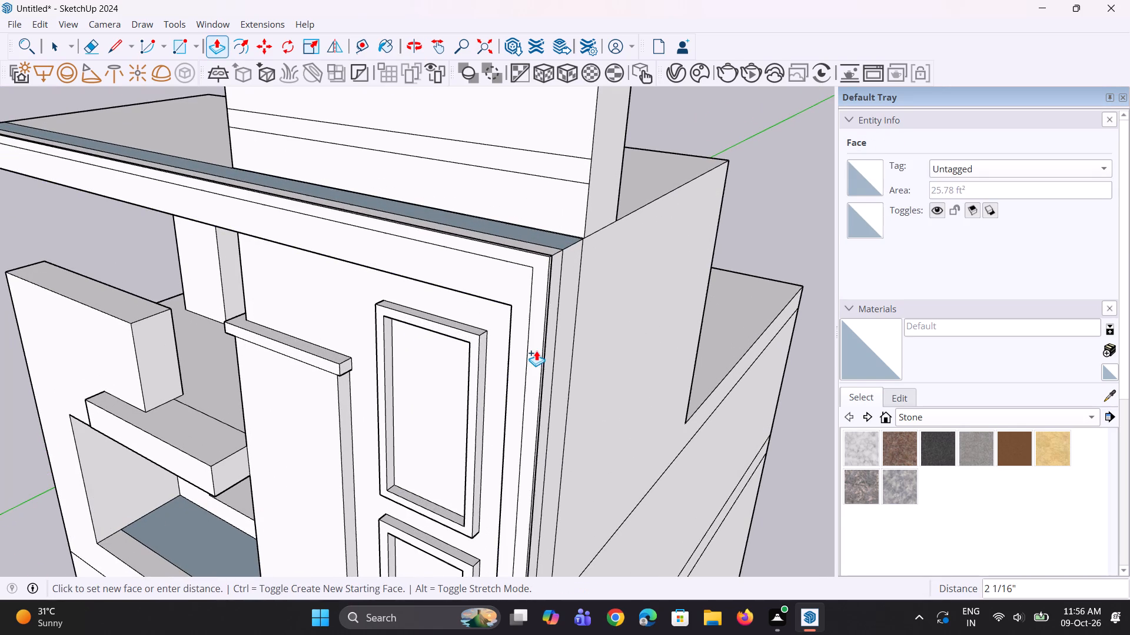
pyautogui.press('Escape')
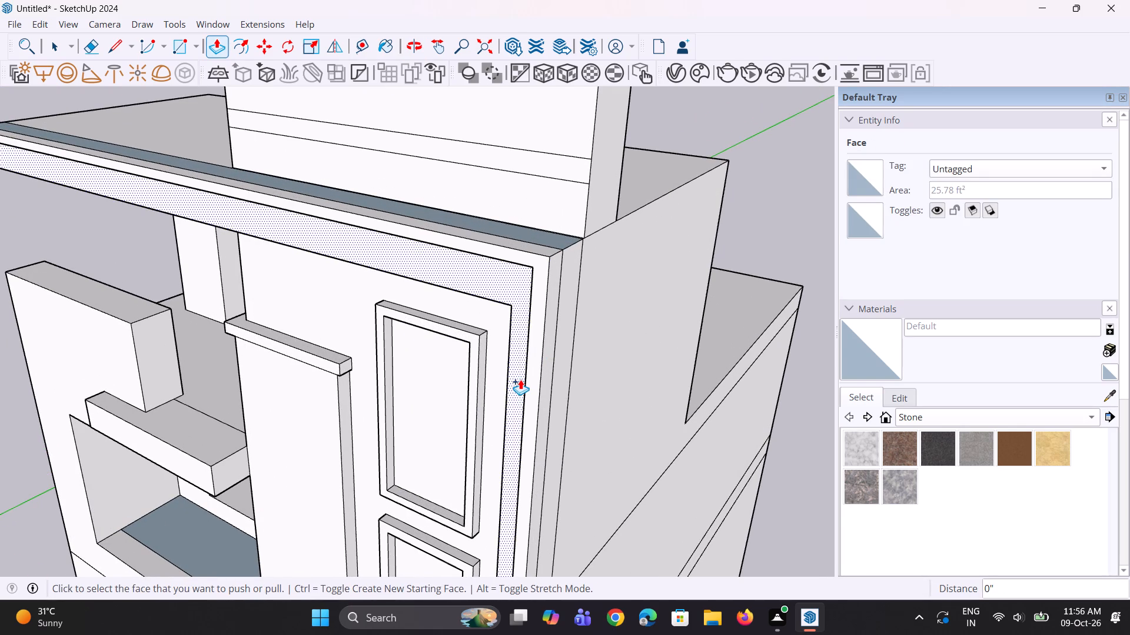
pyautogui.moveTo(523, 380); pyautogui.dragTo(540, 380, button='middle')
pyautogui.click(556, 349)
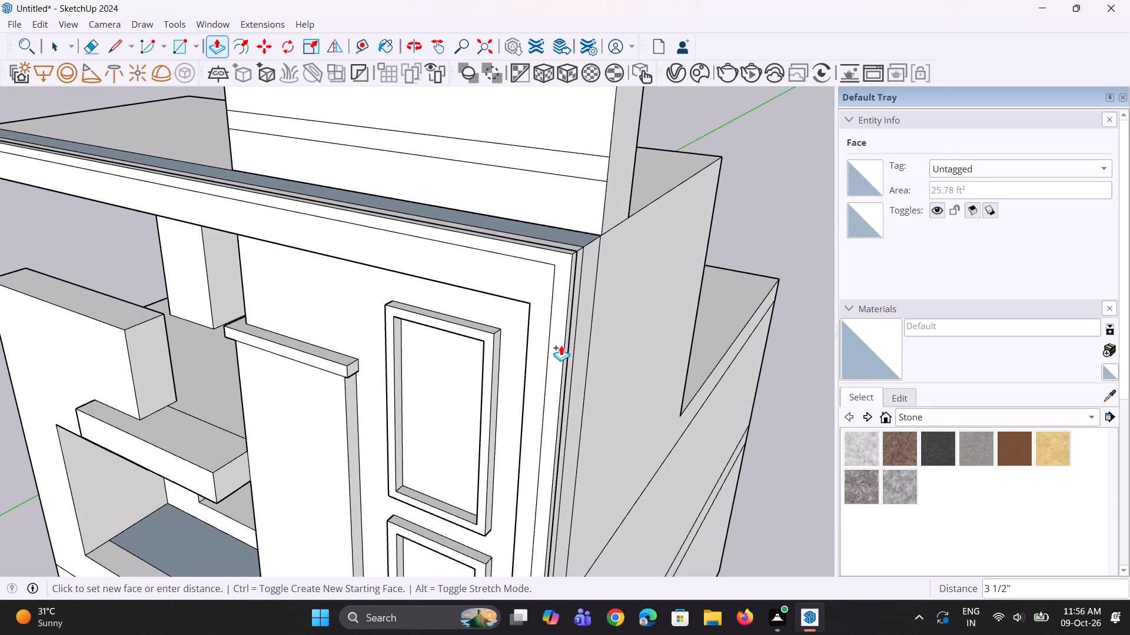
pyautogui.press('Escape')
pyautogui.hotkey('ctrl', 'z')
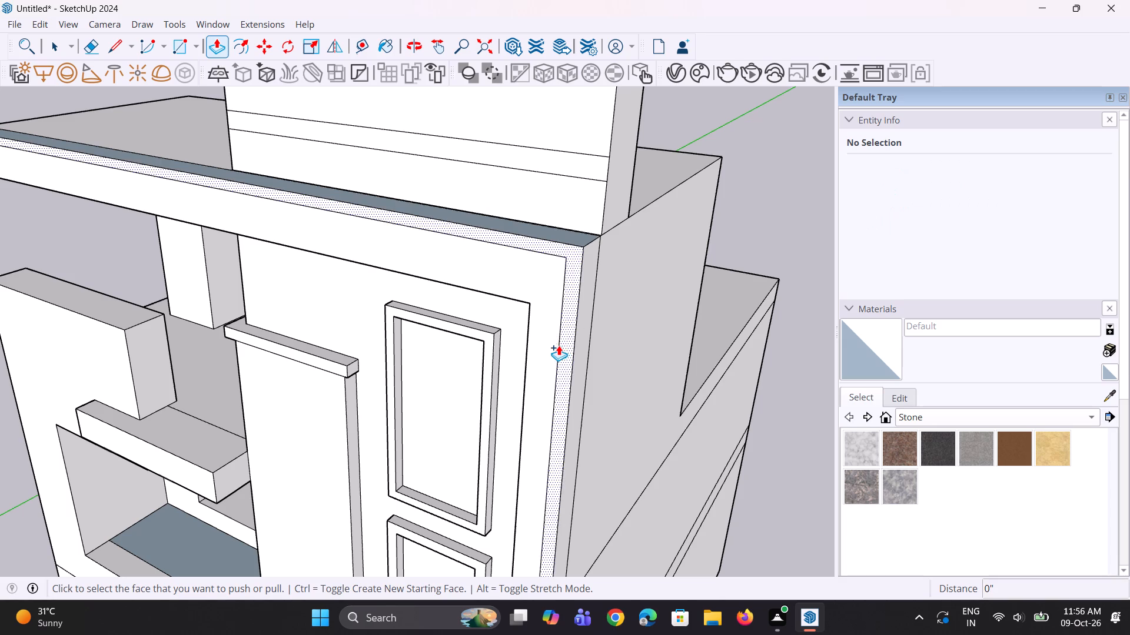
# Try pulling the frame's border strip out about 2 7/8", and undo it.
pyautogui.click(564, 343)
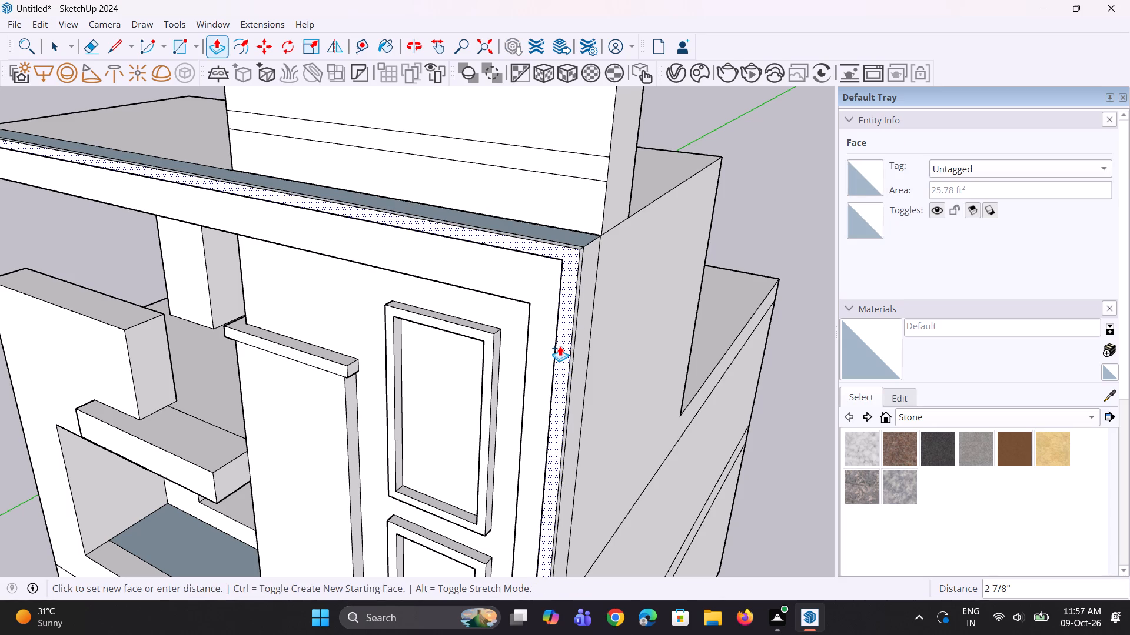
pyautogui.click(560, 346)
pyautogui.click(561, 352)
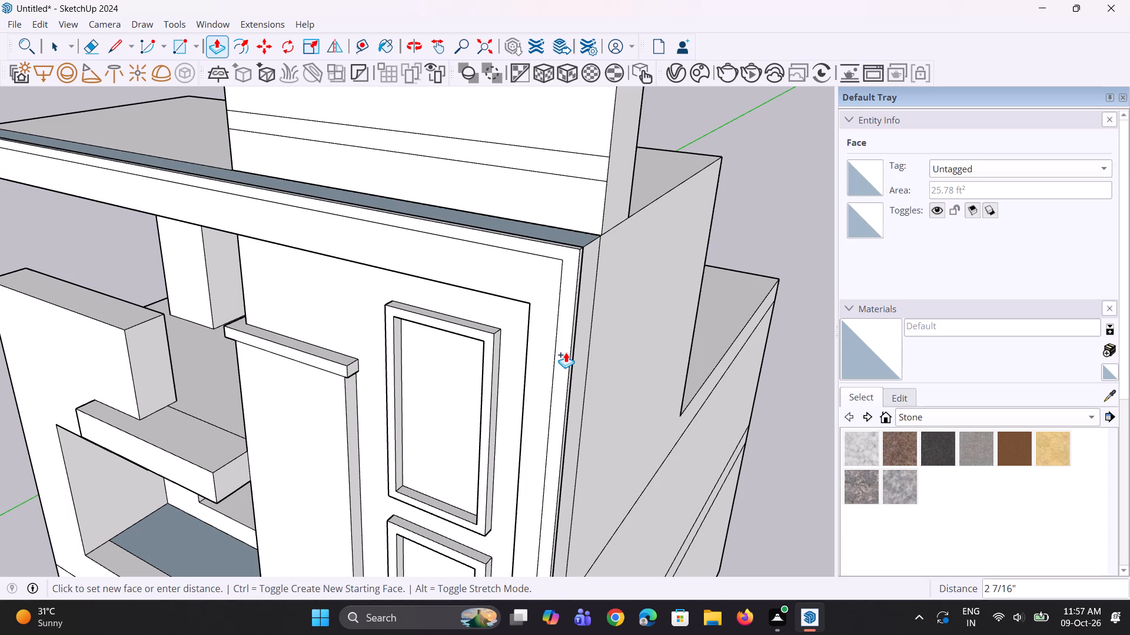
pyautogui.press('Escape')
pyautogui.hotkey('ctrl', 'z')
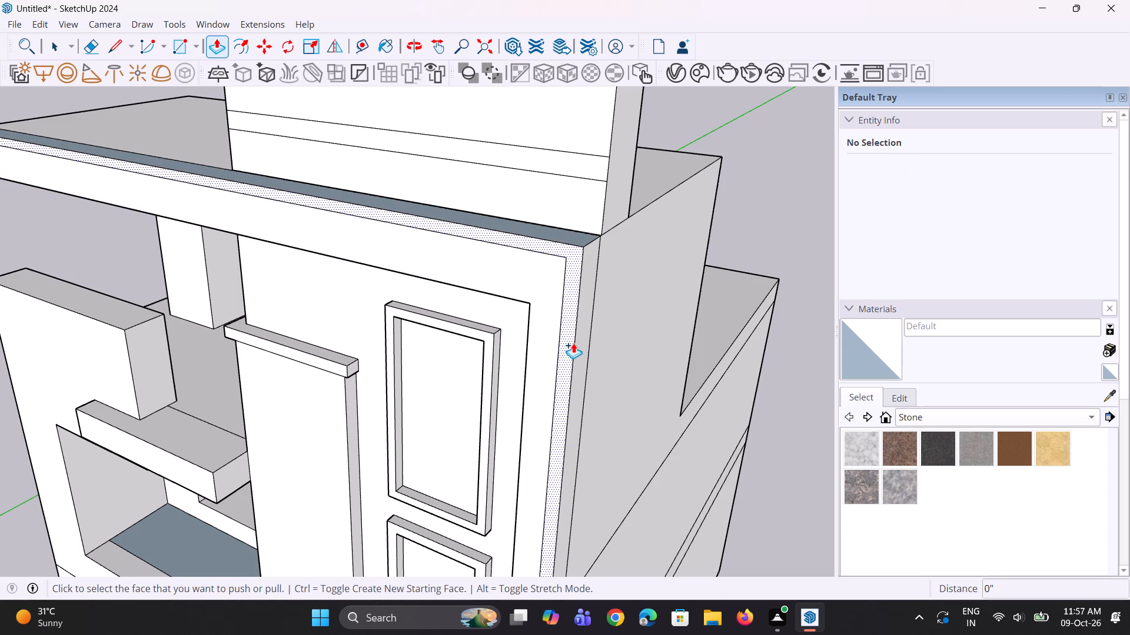
# Pull the frame's L-shaped border strip out about 2 1/16" with Push/Pull.
pyautogui.click(565, 346)
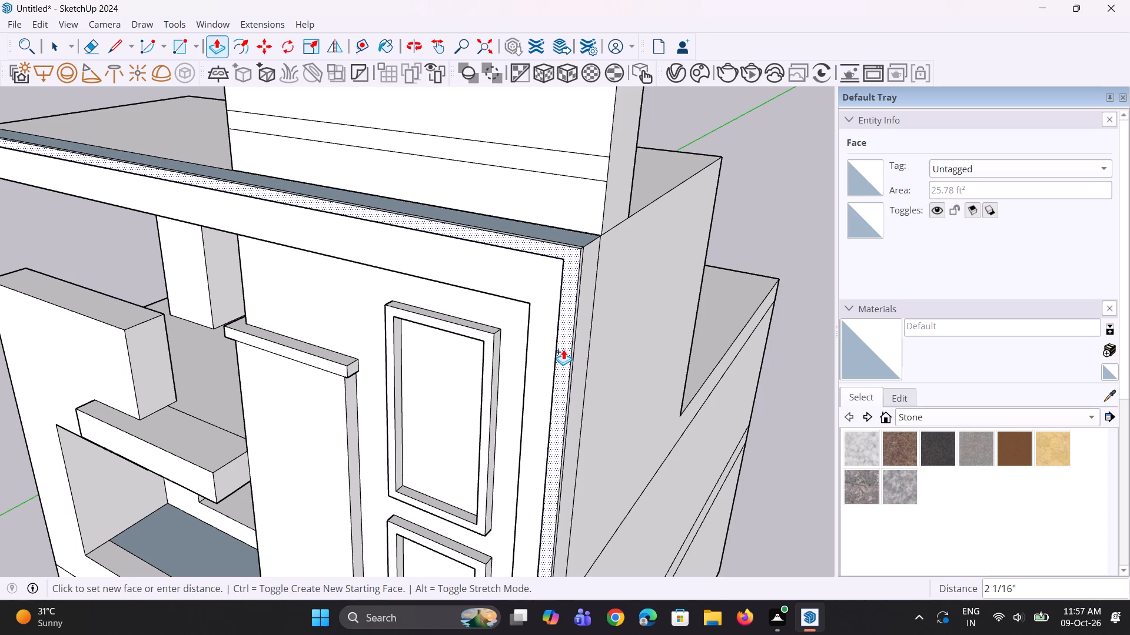
pyautogui.click(563, 350)
# Narrow the vertical part of the frame's border strip by pushing its inner side face in about 3 1/16".
pyautogui.moveTo(528, 386); pyautogui.dragTo(740, 293, button='middle')
pyautogui.scroll(2, 704, 289)
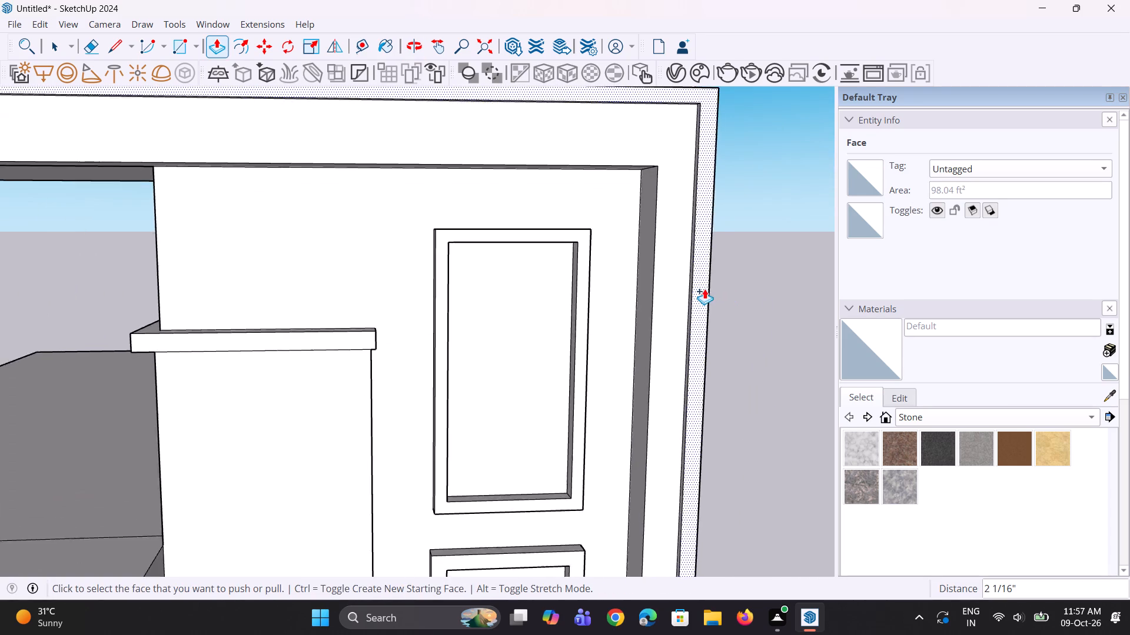
pyautogui.scroll(4, 704, 289)
pyautogui.moveTo(679, 304); pyautogui.dragTo(708, 328, button='middle')
pyautogui.scroll(3, 703, 325)
pyautogui.click(698, 325)
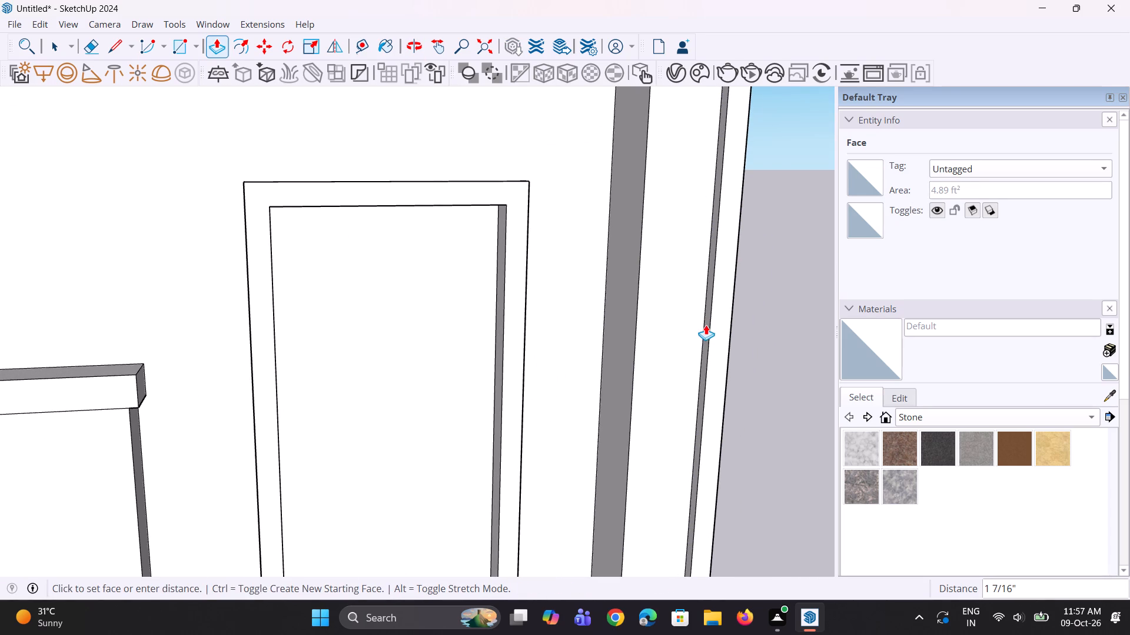
pyautogui.click(713, 328)
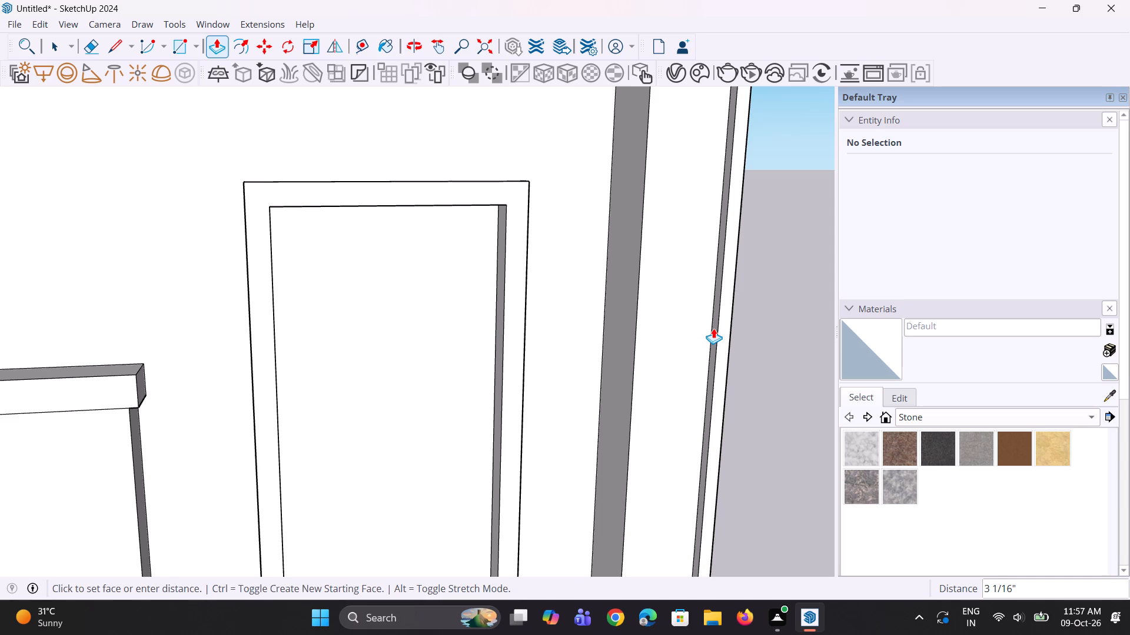
# Narrow the horizontal part of the frame's border strip by pushing its underside up about 2 1/4".
pyautogui.scroll(-11, 721, 345)
pyautogui.moveTo(696, 360); pyautogui.dragTo(670, 330, button='middle')
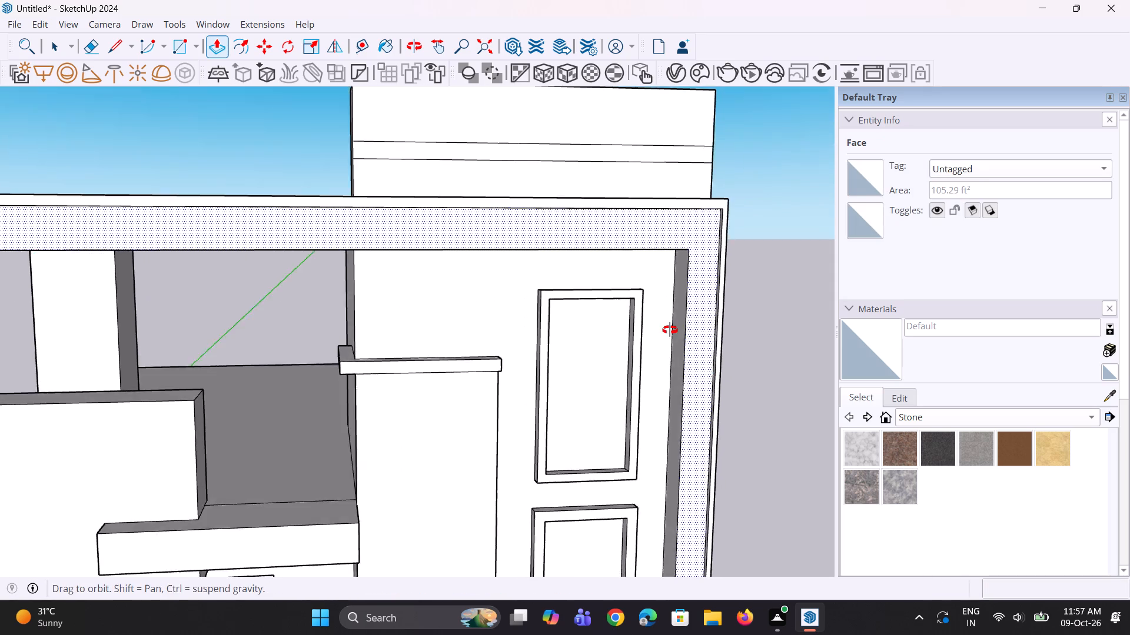
pyautogui.moveTo(670, 330); pyautogui.dragTo(667, 330, button='middle')
pyautogui.scroll(7, 685, 252)
pyautogui.moveTo(621, 161); pyautogui.dragTo(551, 62, button='middle')
pyautogui.scroll(3, 626, 129)
pyautogui.click(649, 112)
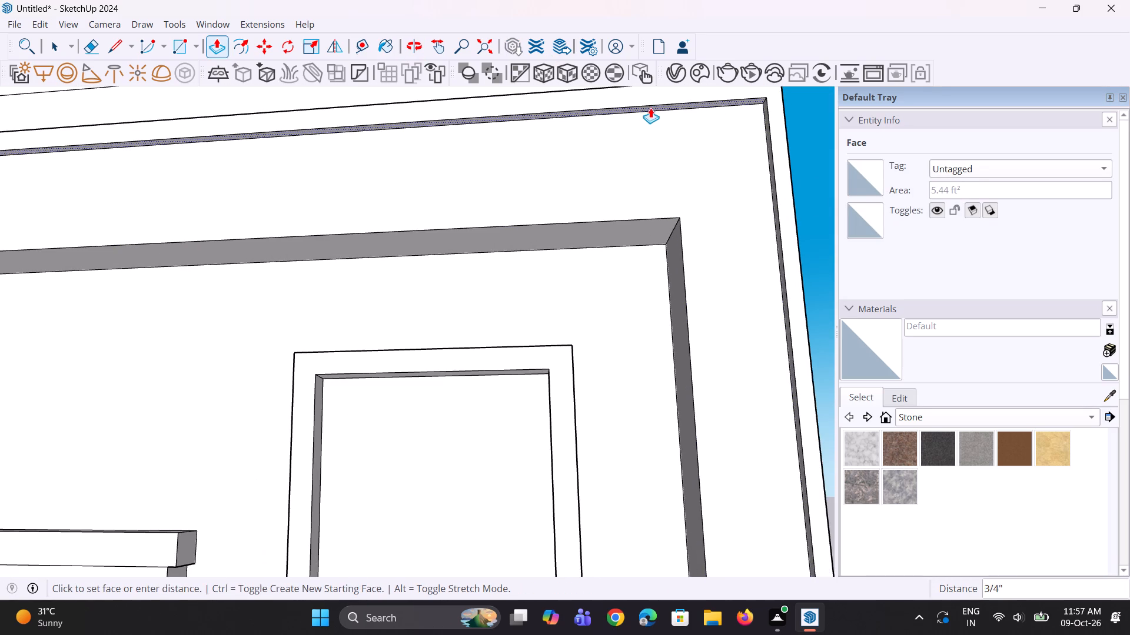
pyautogui.click(652, 99)
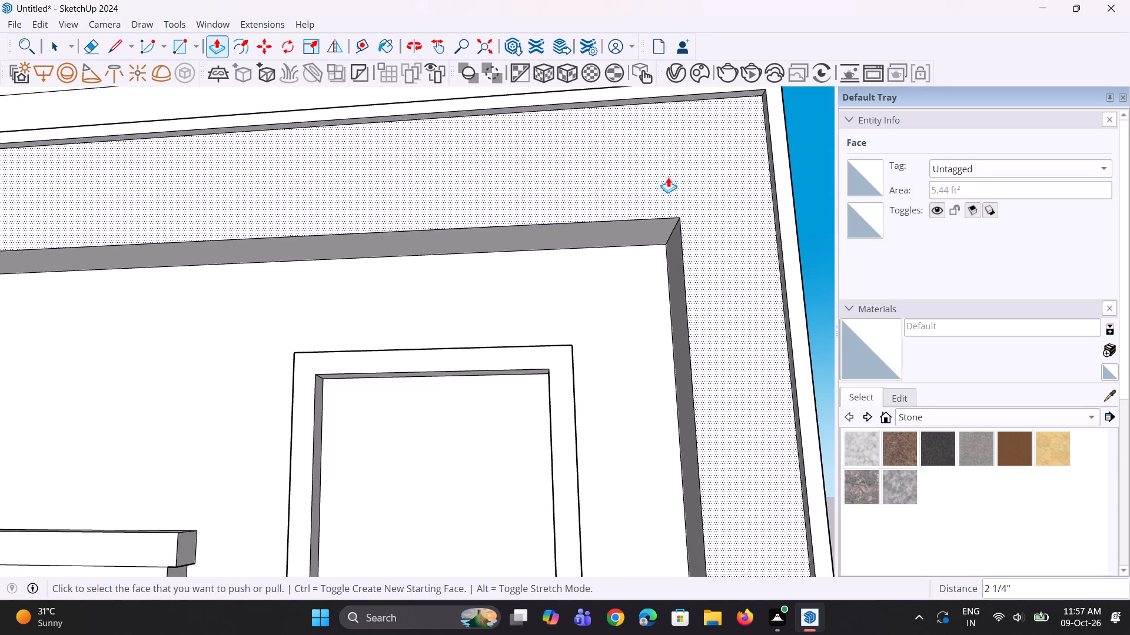
# Examine the finished border strip and the whole front elevation of the building.
pyautogui.scroll(-7, 668, 177)
pyautogui.moveTo(526, 145); pyautogui.dragTo(547, 282, button='middle')
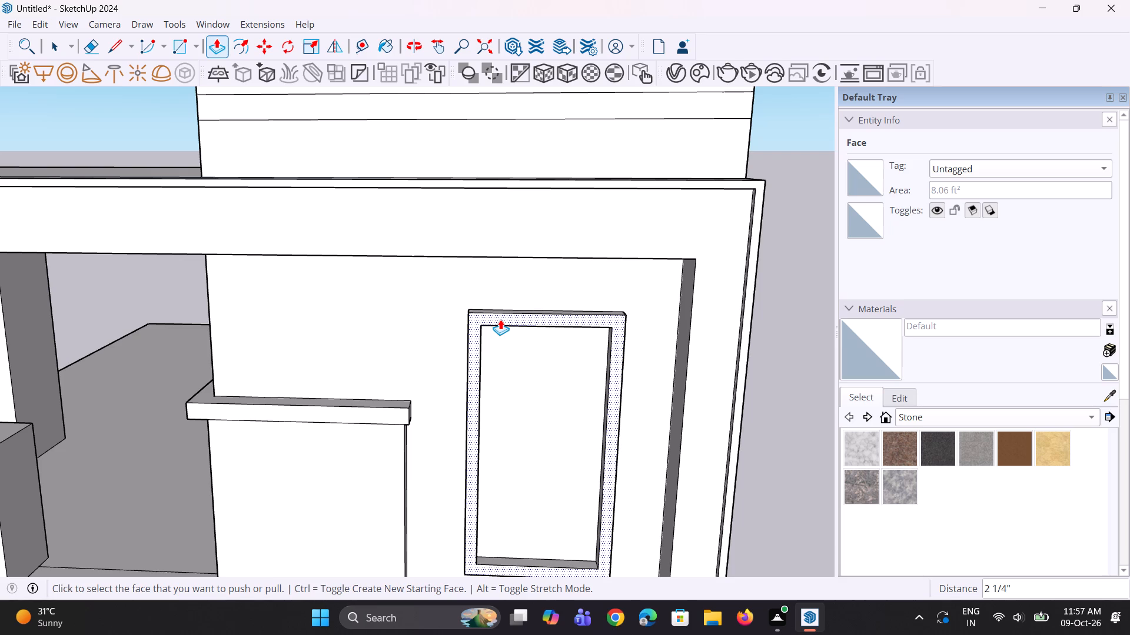
pyautogui.scroll(-4, 510, 319)
pyautogui.scroll(-3, 546, 366)
pyautogui.middleClick(637, 396)
pyautogui.press('space')
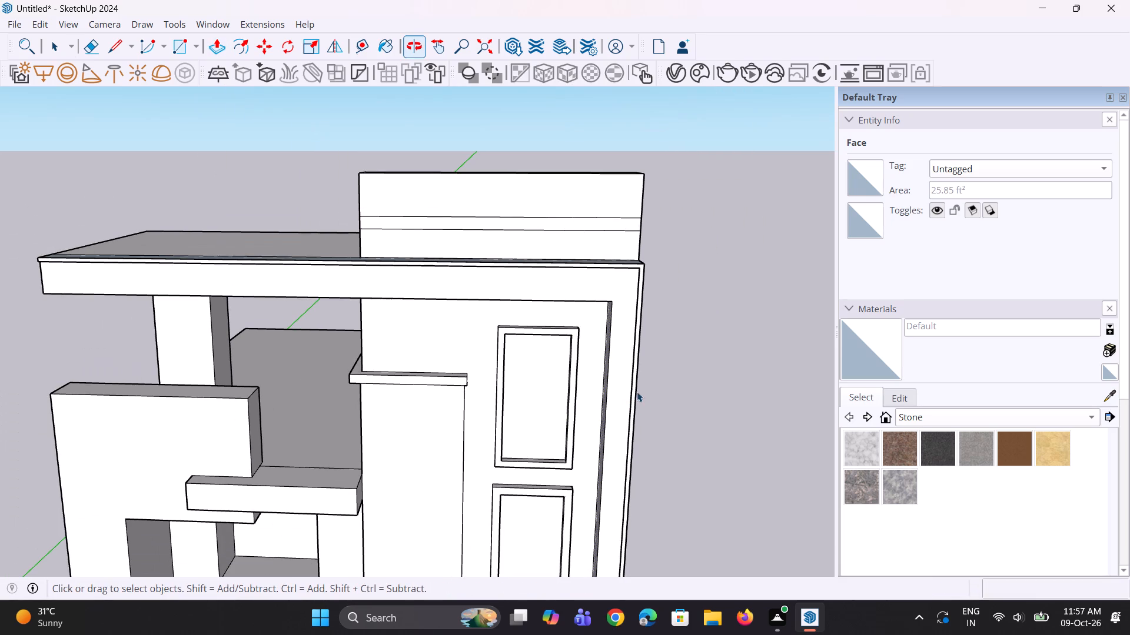
pyautogui.scroll(-4, 640, 346)
pyautogui.moveTo(634, 354); pyautogui.dragTo(747, 332, button='middle')
pyautogui.scroll(-8, 747, 328)
pyautogui.moveTo(674, 343); pyautogui.dragTo(649, 344, button='middle')
pyautogui.moveTo(640, 341); pyautogui.dragTo(603, 329, button='middle')
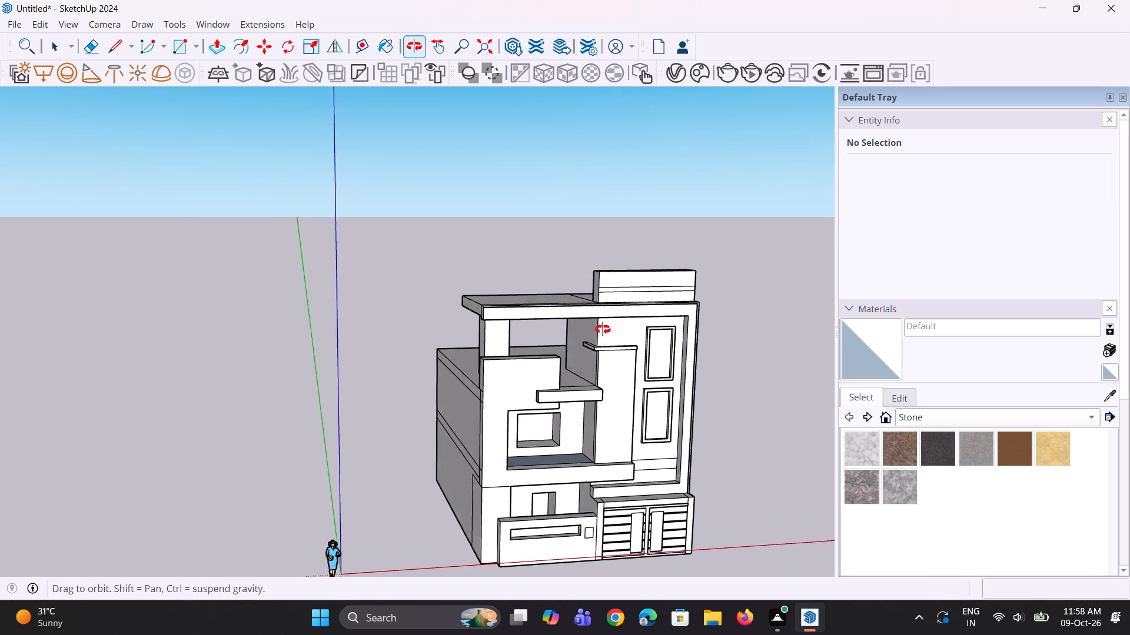
pyautogui.moveTo(603, 329); pyautogui.dragTo(551, 314, button='middle')
pyautogui.scroll(-3, 543, 312)
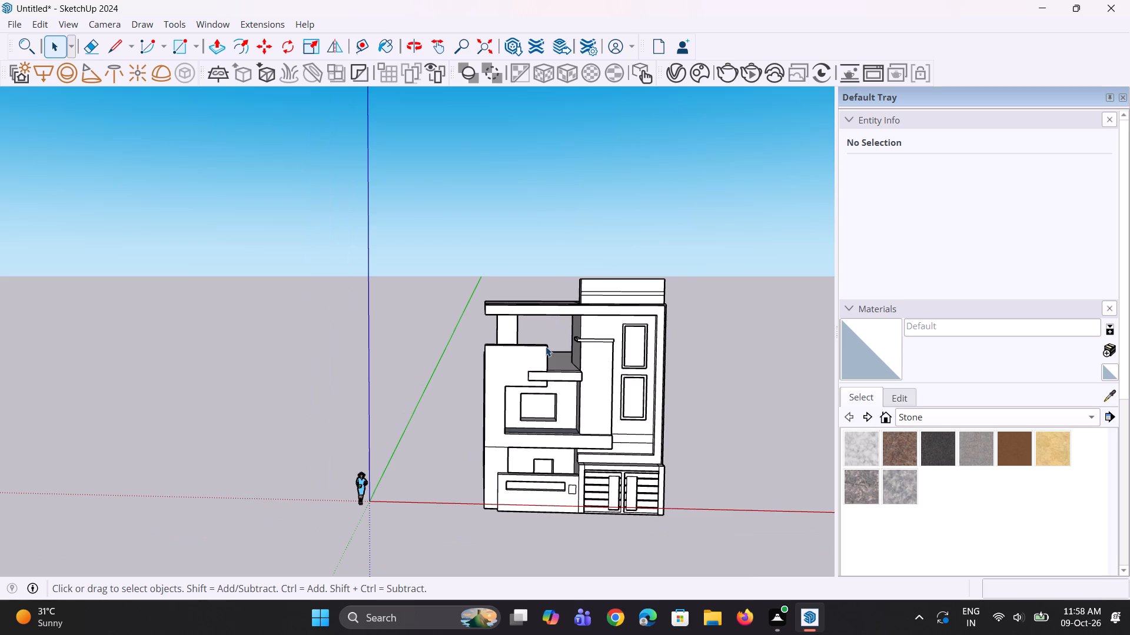
pyautogui.moveTo(544, 364); pyautogui.dragTo(526, 349, button='middle')
# Extend the free end of the upper balcony ledge across the front wall by about 2' 7/16" with Push/Pull.
pyautogui.scroll(6, 525, 369)
pyautogui.moveTo(460, 396); pyautogui.dragTo(466, 397, button='middle')
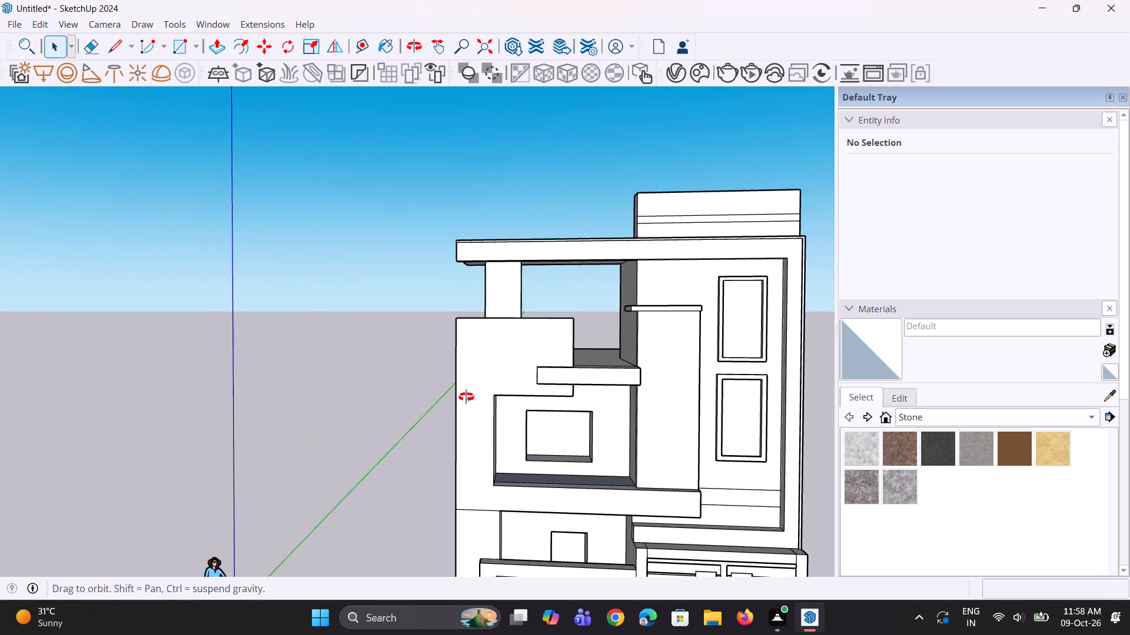
pyautogui.moveTo(466, 397); pyautogui.dragTo(599, 379, button='middle')
pyautogui.scroll(1, 563, 383)
pyautogui.scroll(7, 446, 381)
pyautogui.press('p')
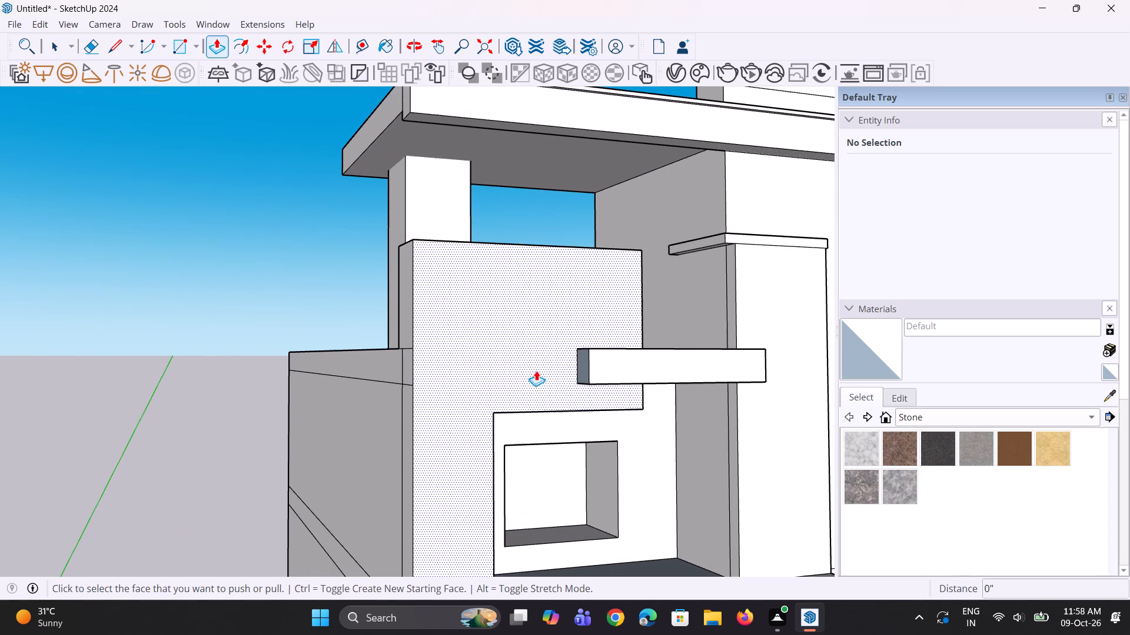
pyautogui.click(581, 363)
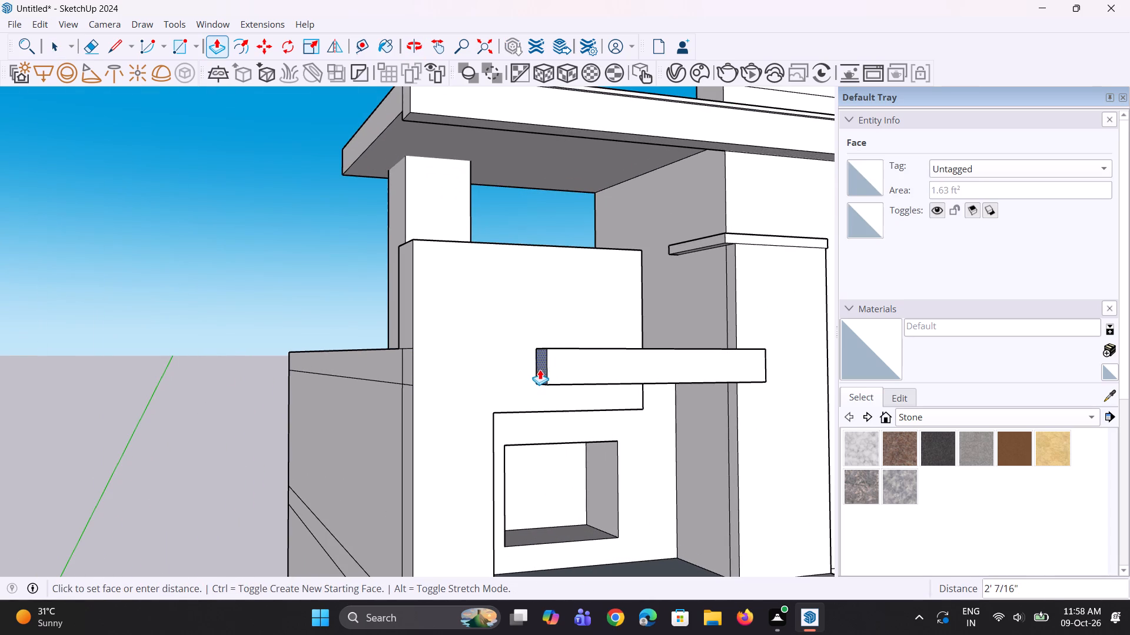
pyautogui.click(539, 369)
# Copy the balcony ledge's top front edge 2" downward on its front face to mark a thin strip.
pyautogui.moveTo(627, 359); pyautogui.dragTo(534, 360, button='middle')
pyautogui.press('space')
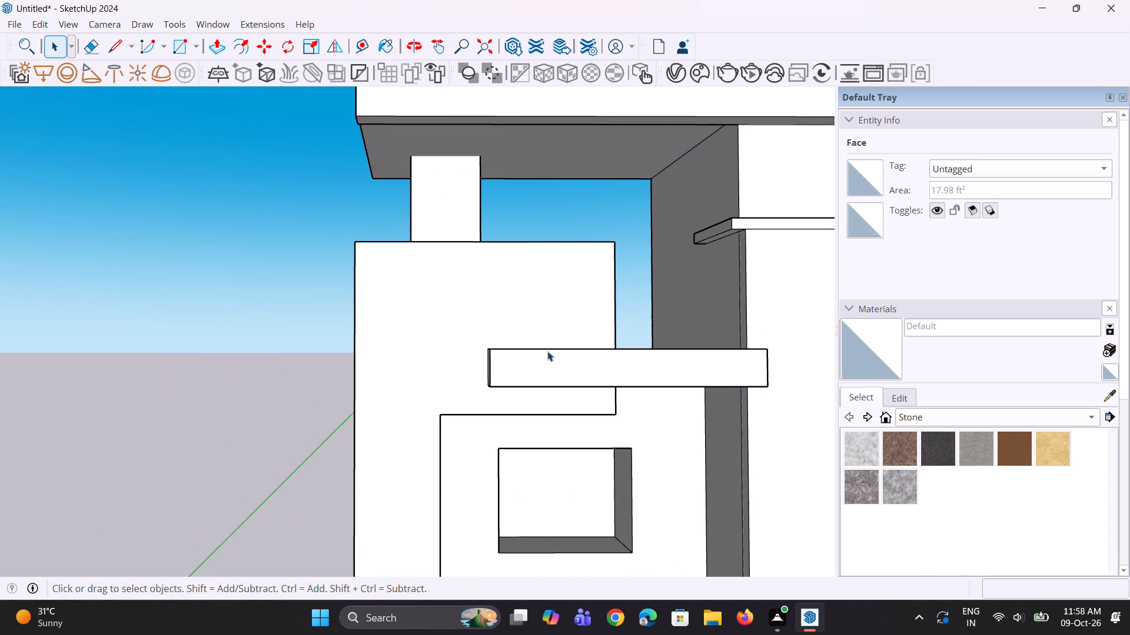
pyautogui.click(549, 350)
pyautogui.scroll(1, 529, 361)
pyautogui.press('m')
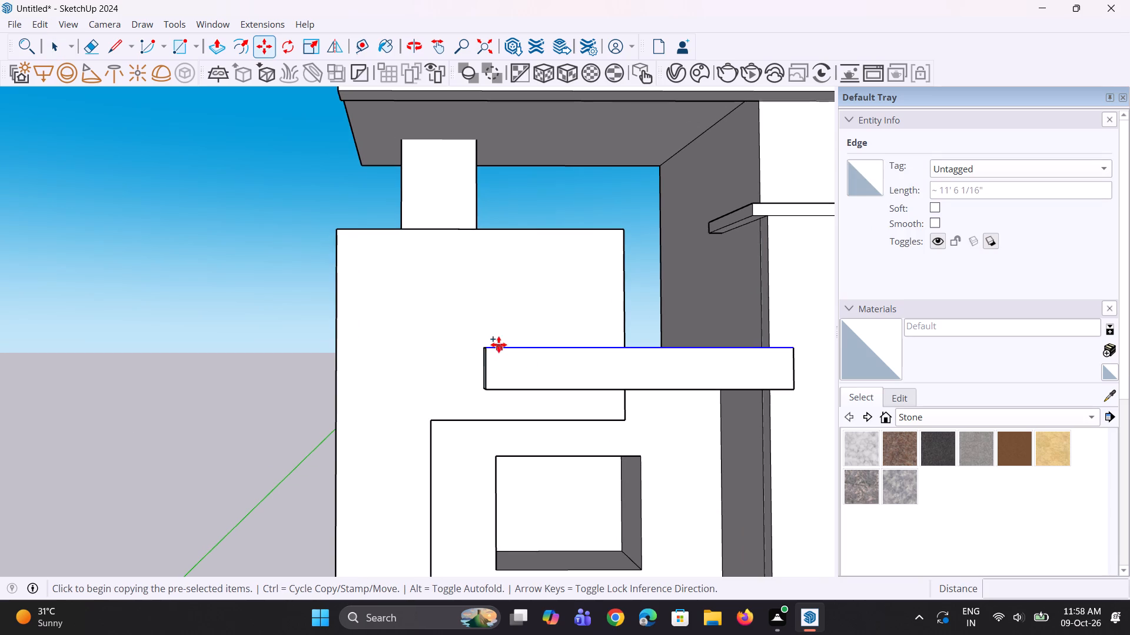
pyautogui.scroll(4, 496, 345)
pyautogui.click(487, 347)
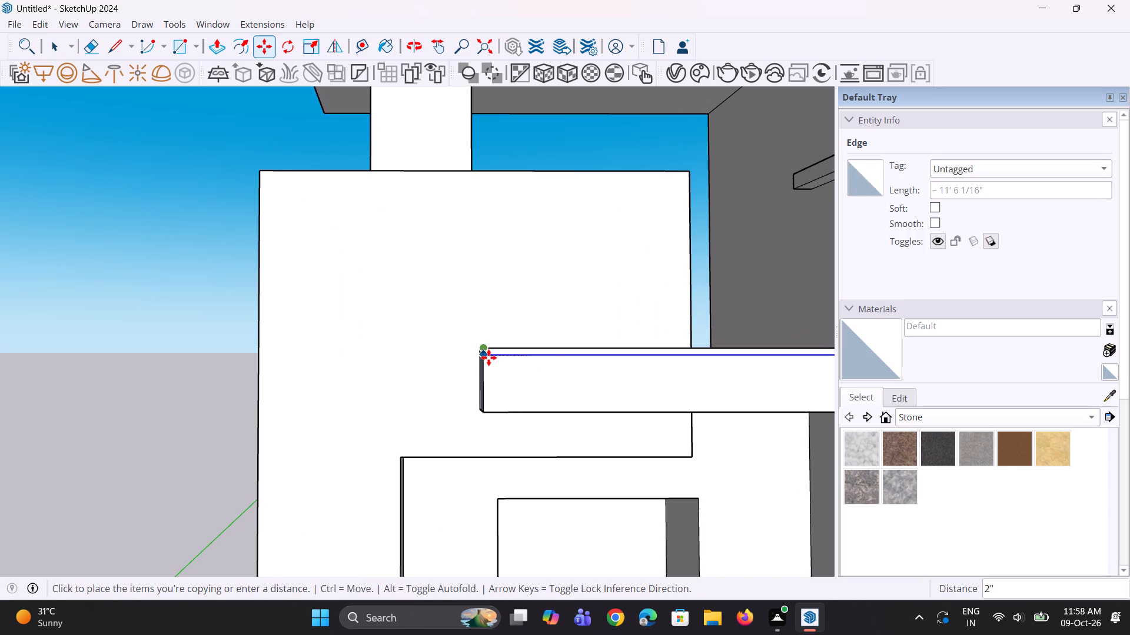
pyautogui.click(490, 360)
pyautogui.moveTo(493, 374); pyautogui.dragTo(481, 409, button='middle')
pyautogui.press('space')
# Pull the thin strip at the top of the balcony ledge's front face out about 3 3/16".
pyautogui.scroll(4, 503, 388)
pyautogui.moveTo(531, 398); pyautogui.dragTo(537, 402, button='middle')
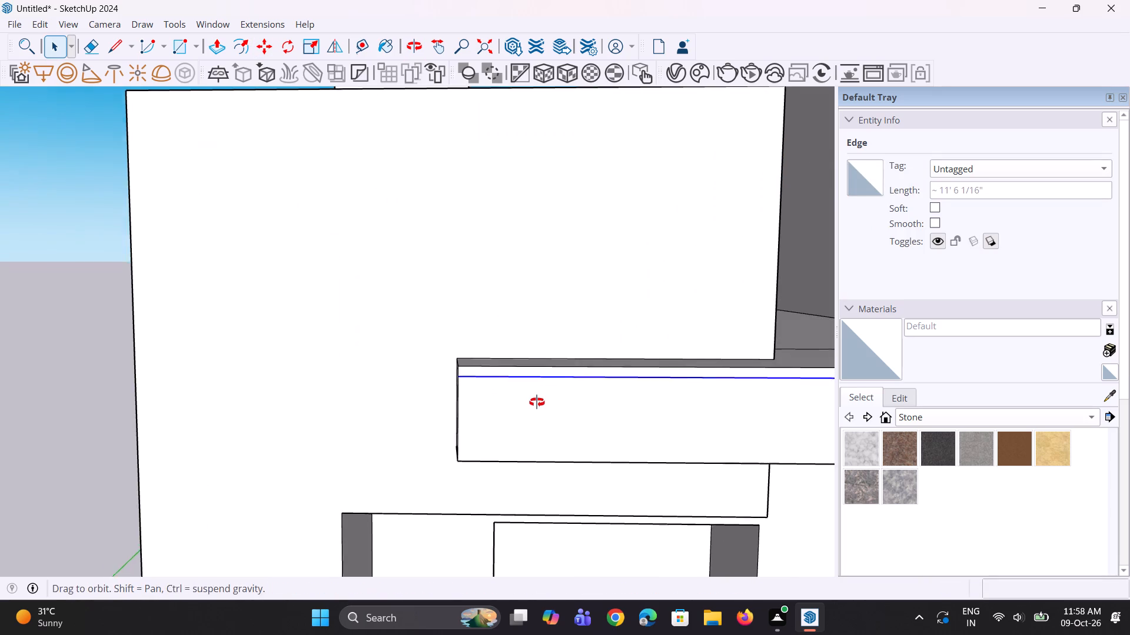
pyautogui.moveTo(537, 402); pyautogui.dragTo(564, 406, button='middle')
pyautogui.press('p')
pyautogui.click(529, 368)
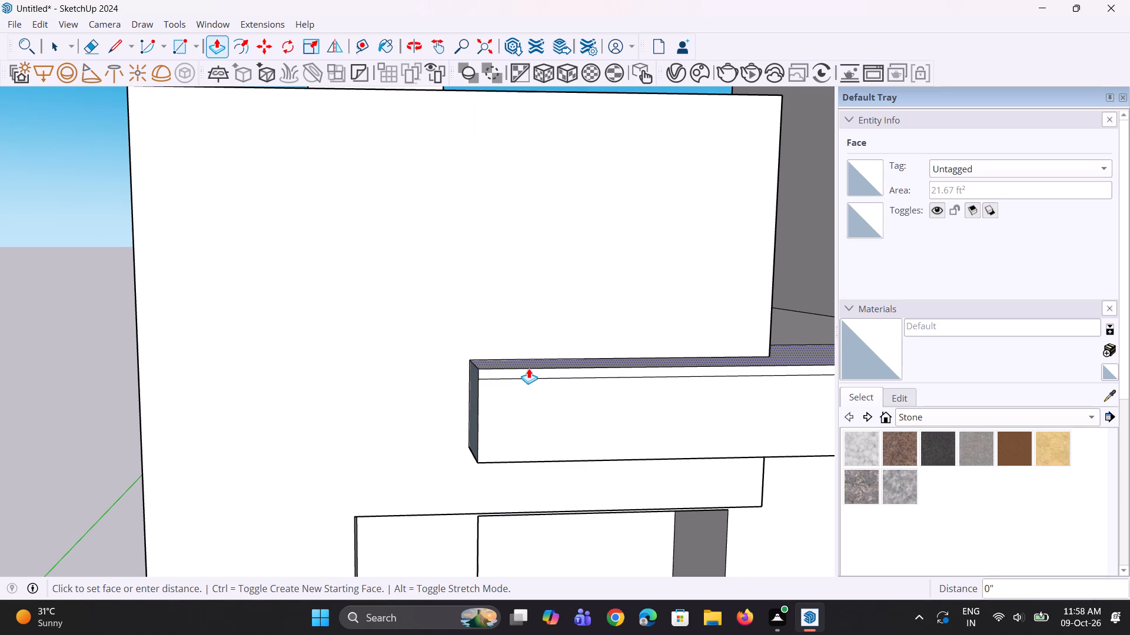
pyautogui.press('Escape')
pyautogui.click(522, 370)
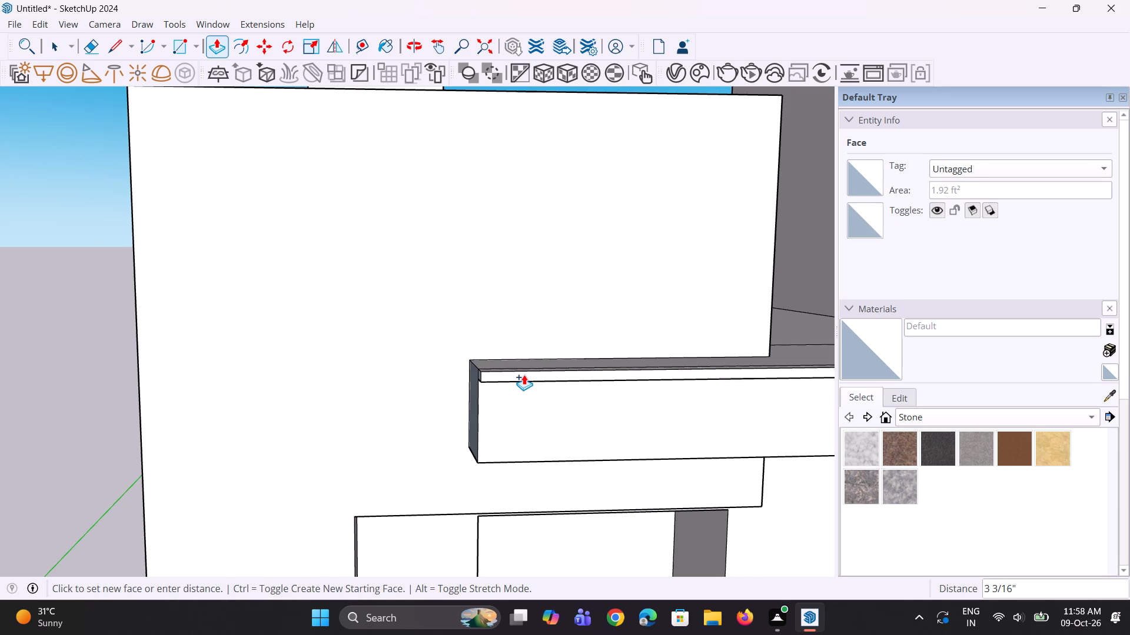
pyautogui.click(526, 373)
# Push the ledge strip's front face back about 1 1/8" to reduce its projection.
pyautogui.moveTo(477, 396); pyautogui.dragTo(680, 400, button='middle')
pyautogui.scroll(5, 606, 362)
pyautogui.click(581, 362)
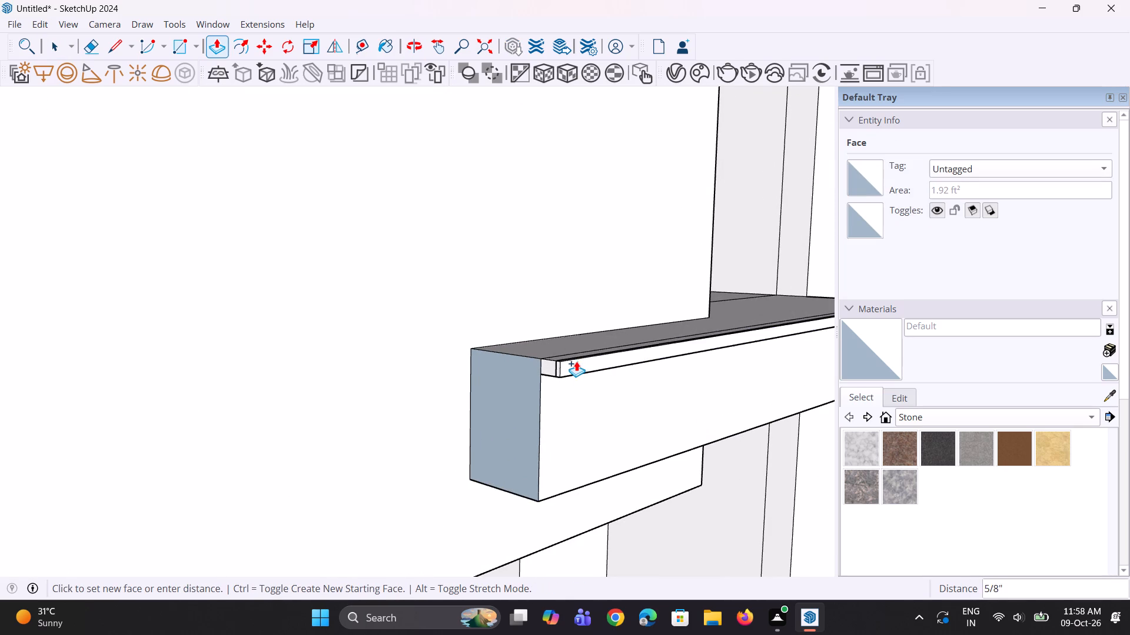
pyautogui.click(574, 360)
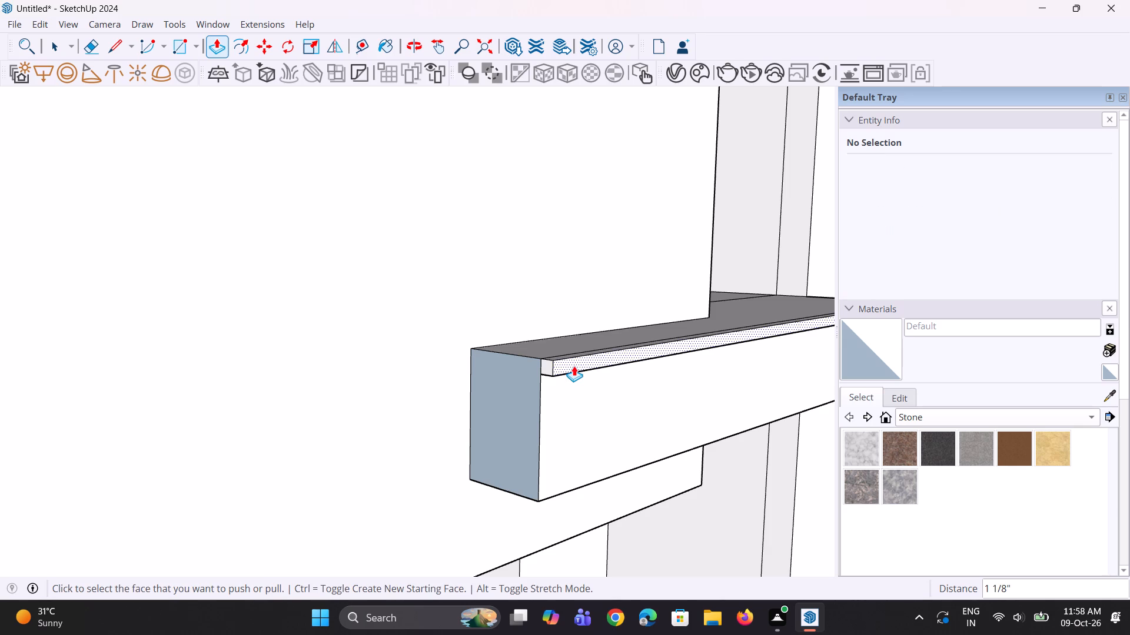
# Extend the end face of the ledge strip past the ledge's free end by about 1 1/16".
pyautogui.scroll(-4, 561, 375)
pyautogui.moveTo(579, 383); pyautogui.dragTo(569, 387, button='middle')
pyautogui.scroll(5, 539, 379)
pyautogui.moveTo(534, 379); pyautogui.dragTo(539, 399, button='middle')
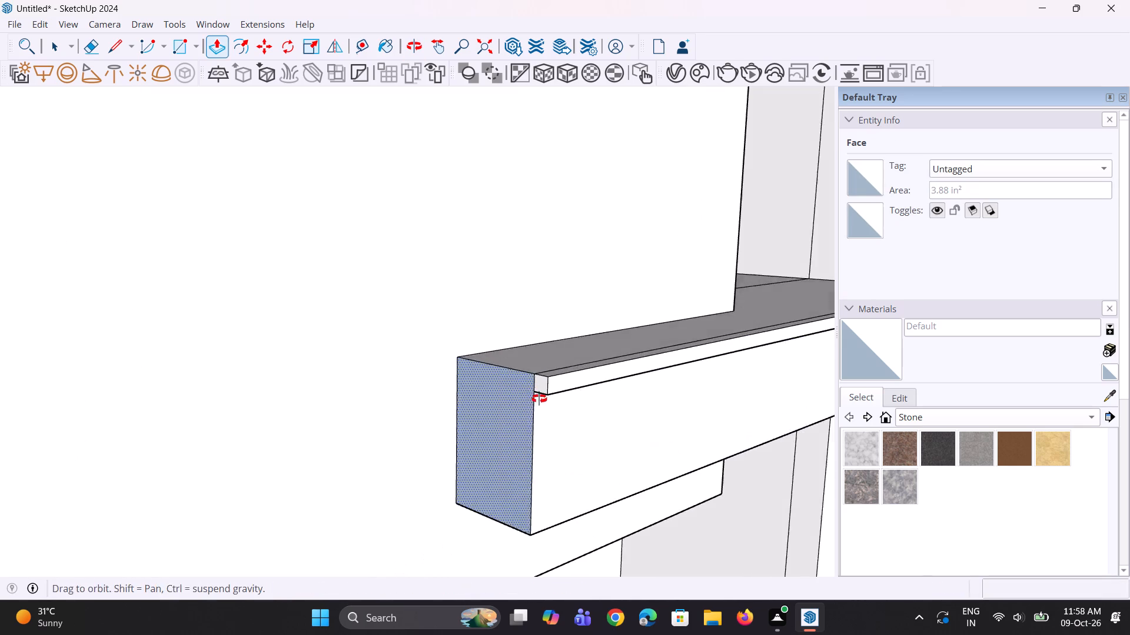
pyautogui.moveTo(539, 399); pyautogui.dragTo(544, 402, button='middle')
pyautogui.scroll(3, 547, 399)
pyautogui.click(548, 391)
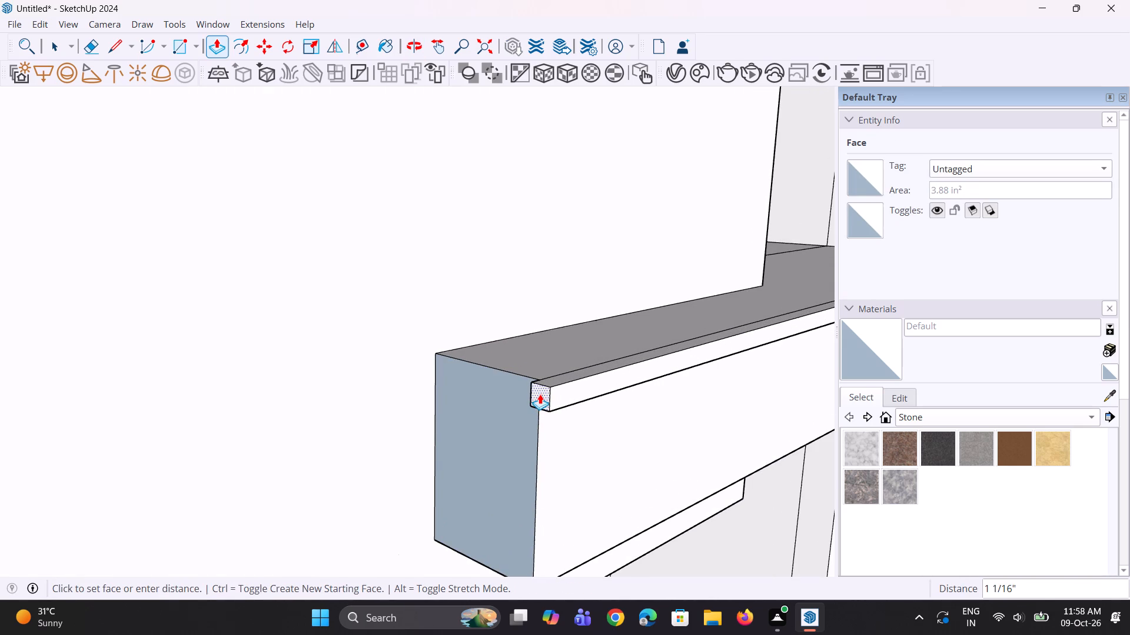
pyautogui.click(540, 394)
# Pull the back face of the strip's overhang along the ledge's free end to the wall, forming a trim return.
pyautogui.moveTo(500, 416); pyautogui.dragTo(697, 443, button='middle')
pyautogui.scroll(4, 707, 396)
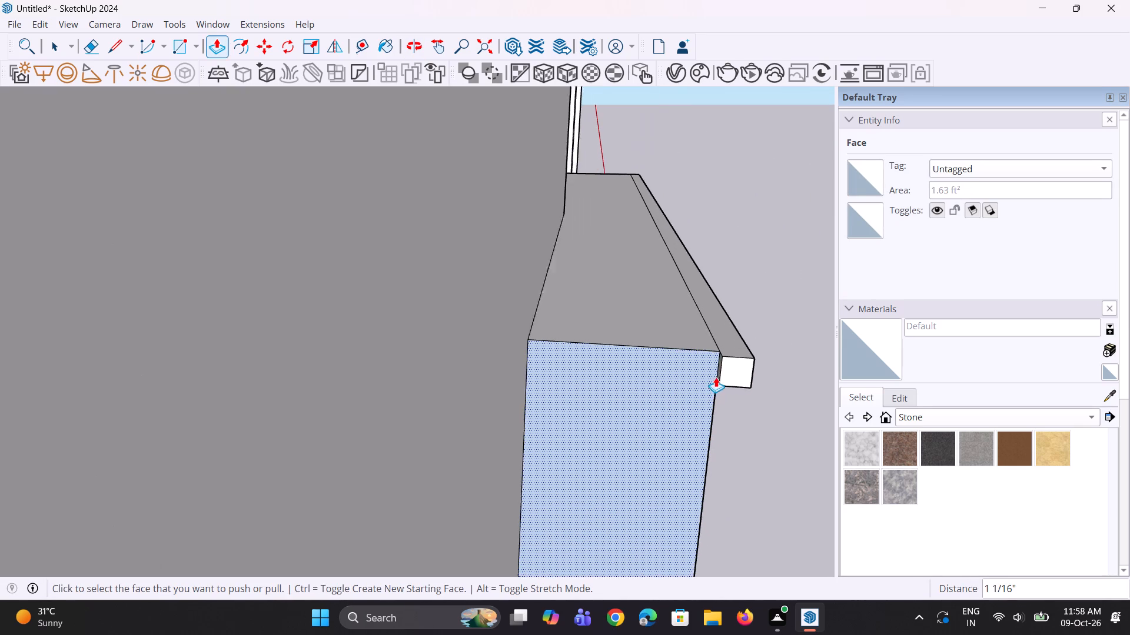
pyautogui.scroll(5, 716, 377)
pyautogui.click(721, 369)
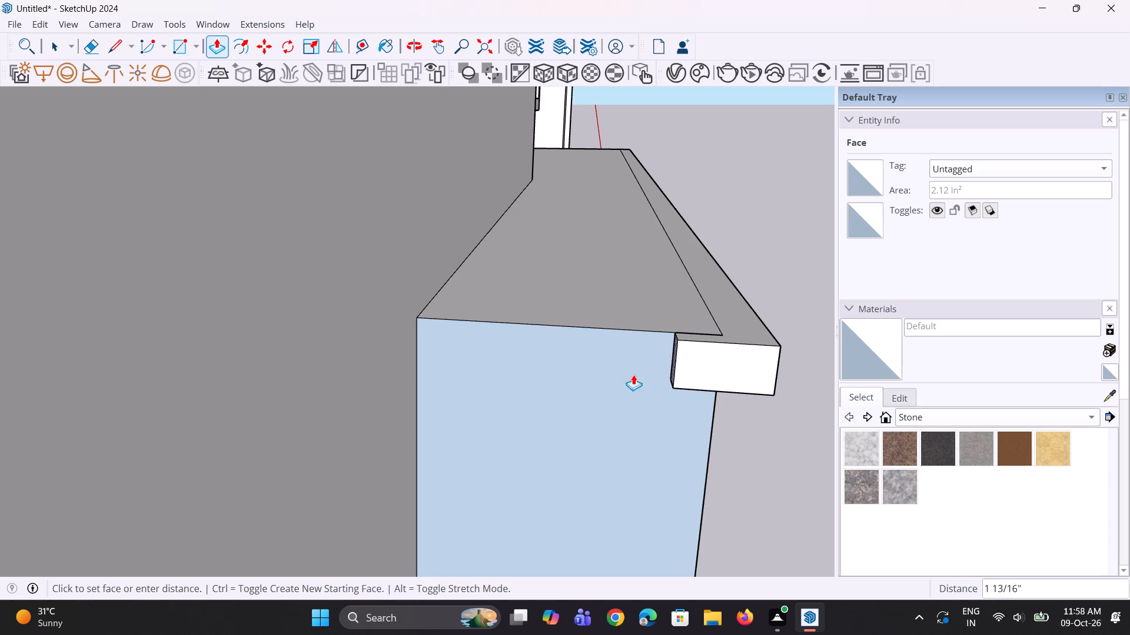
pyautogui.click(394, 346)
# Pull the outer face of the trim return on the ledge's free end out about 11/16".
pyautogui.click(481, 347)
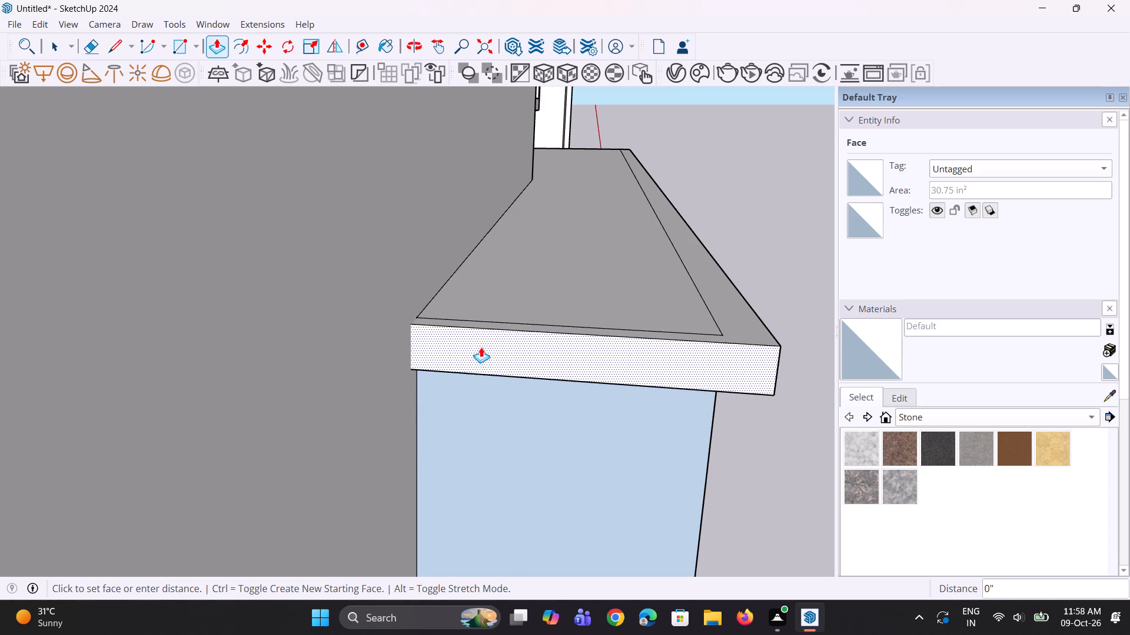
pyautogui.click(482, 353)
# Extend the trim strip's opposite end past the balcony ledge's other end by about 1 13/16".
pyautogui.moveTo(817, 380); pyautogui.dragTo(774, 381, button='middle')
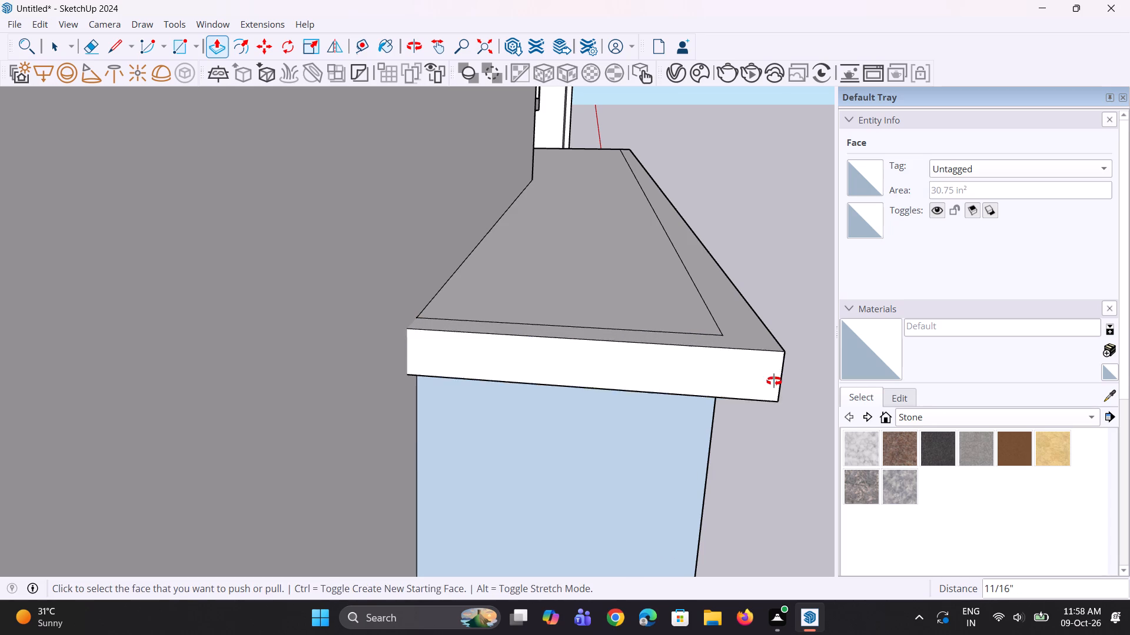
pyautogui.moveTo(774, 381); pyautogui.dragTo(557, 397, button='middle')
pyautogui.scroll(-8, 546, 374)
pyautogui.moveTo(607, 396); pyautogui.dragTo(520, 342, button='middle')
pyautogui.scroll(-20, 514, 339)
pyautogui.scroll(-4, 514, 339)
pyautogui.moveTo(650, 340); pyautogui.dragTo(432, 358, button='middle')
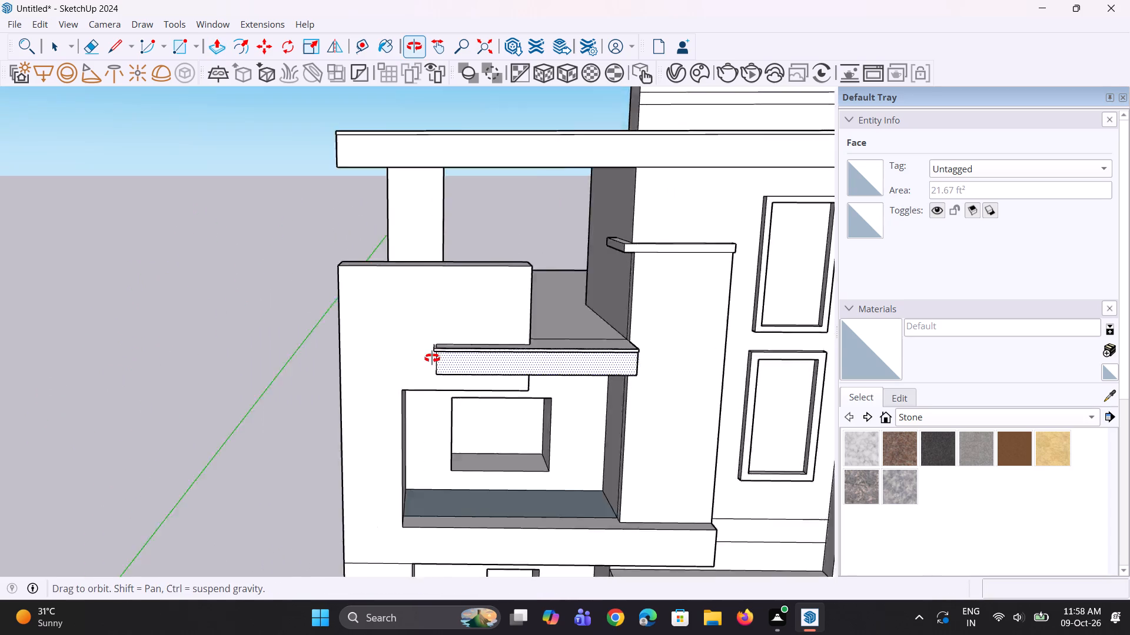
pyautogui.moveTo(432, 358); pyautogui.dragTo(327, 358, button='middle')
pyautogui.scroll(11, 480, 408)
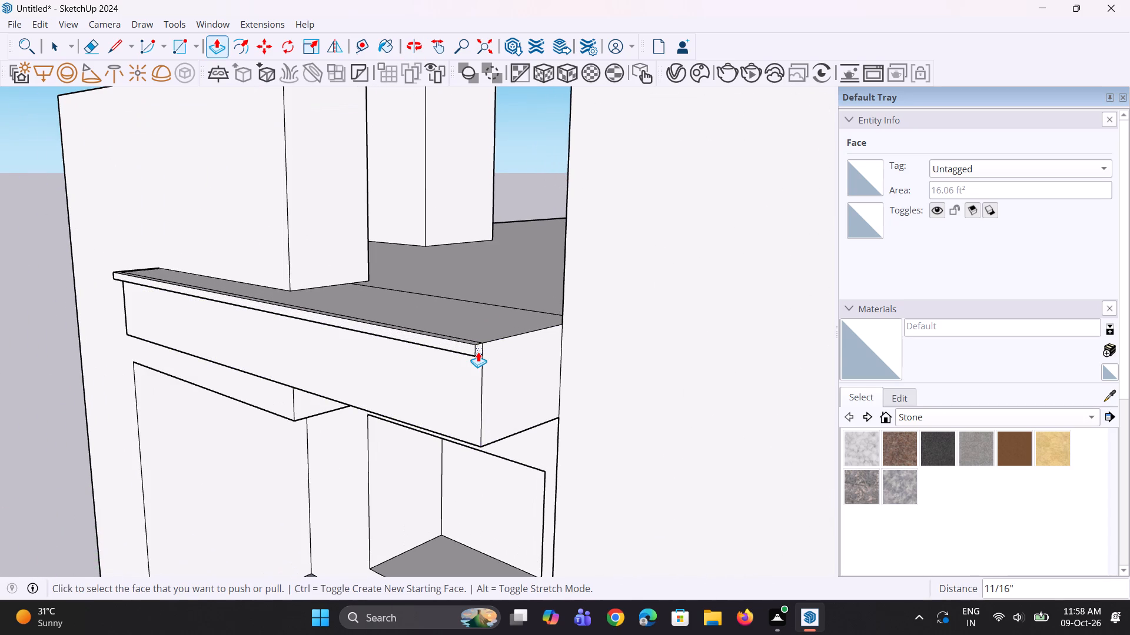
pyautogui.click(478, 352)
pyautogui.click(486, 356)
# Examine the ledge trim's extended end and the adjoining column and framed window panels.
pyautogui.moveTo(551, 353); pyautogui.dragTo(522, 389, button='middle')
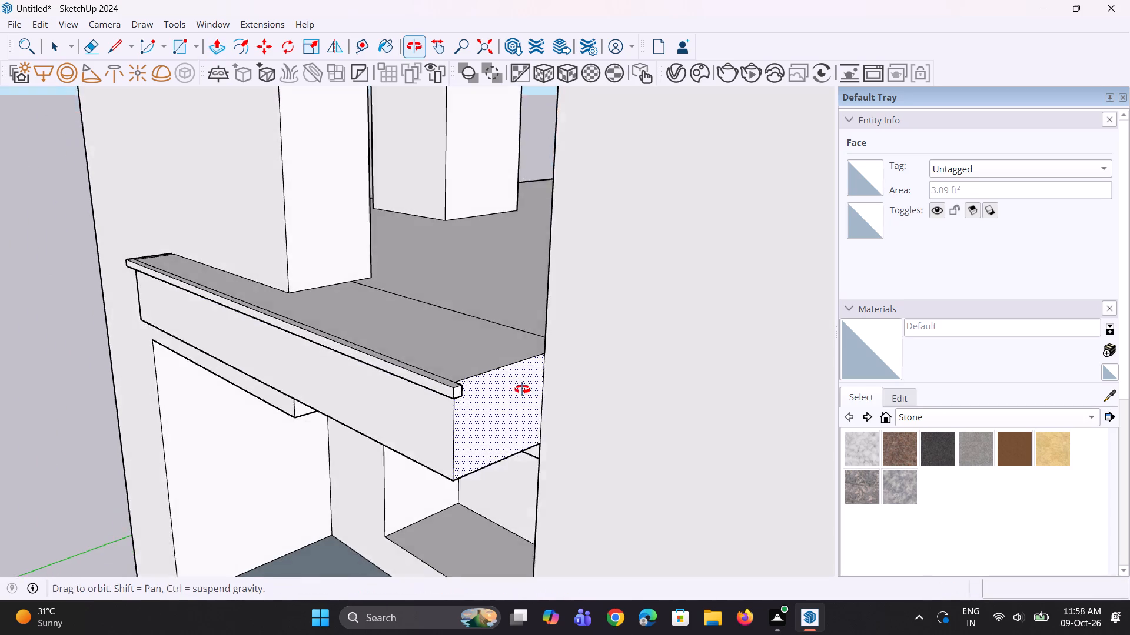
pyautogui.moveTo(522, 389); pyautogui.dragTo(519, 391, button='middle')
pyautogui.scroll(4, 473, 399)
pyautogui.scroll(-1, 450, 425)
pyautogui.moveTo(495, 442); pyautogui.dragTo(860, 541, button='middle')
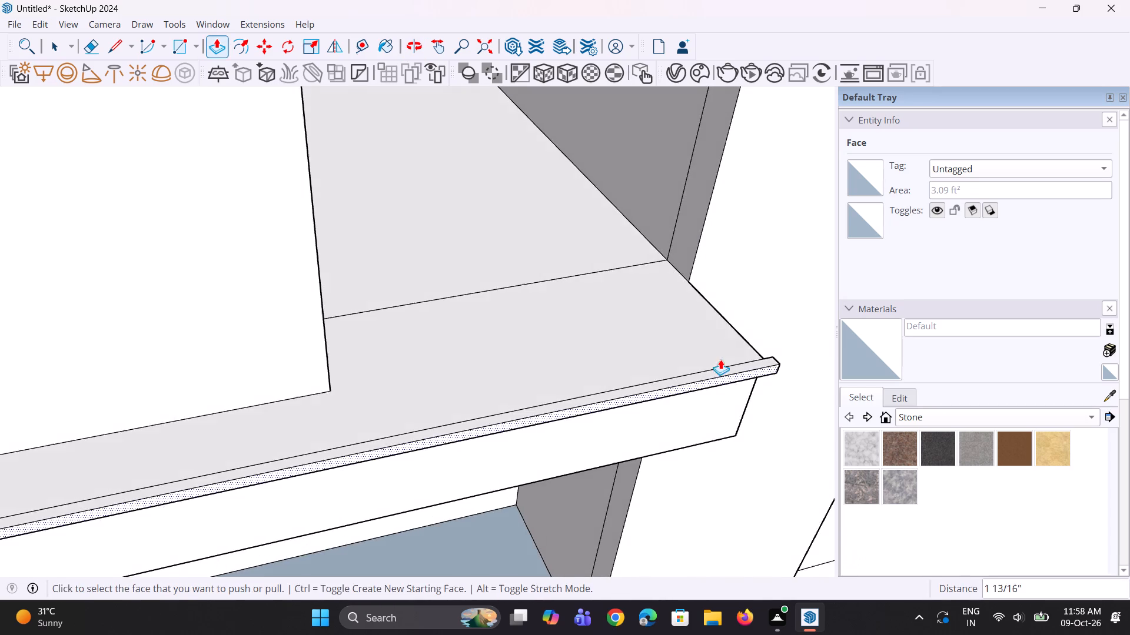
pyautogui.scroll(-5, 714, 358)
pyautogui.moveTo(687, 353); pyautogui.dragTo(710, 504, button='middle')
pyautogui.scroll(7, 754, 376)
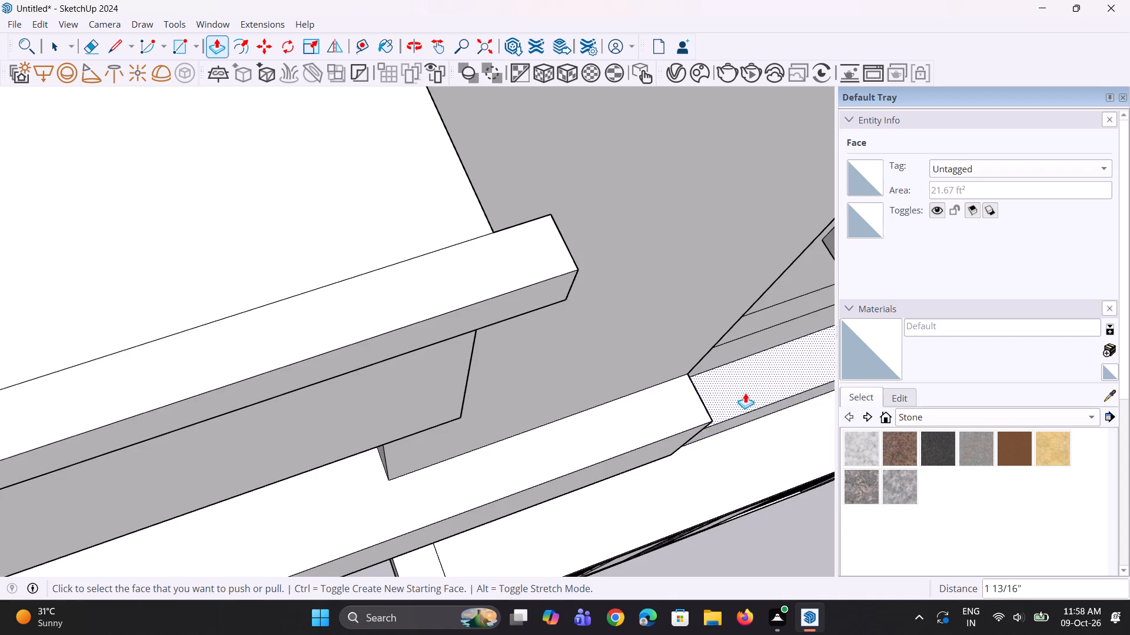
pyautogui.scroll(-7, 744, 390)
pyautogui.moveTo(727, 395); pyautogui.dragTo(300, 280, button='middle')
pyautogui.scroll(-9, 550, 340)
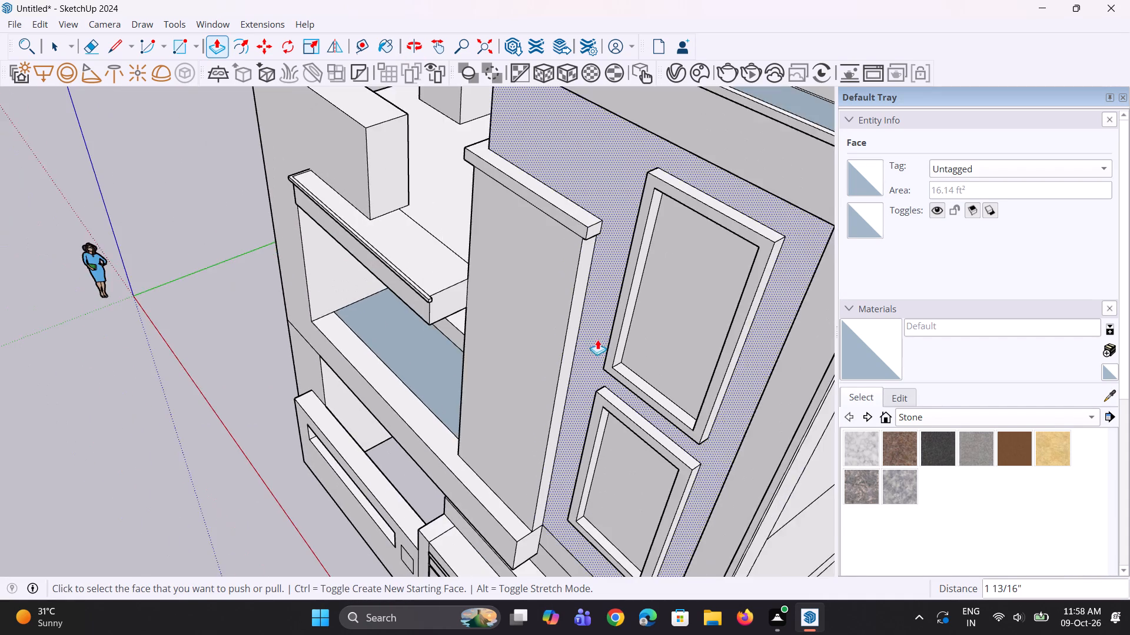
# Extend the short trim piece at the balcony ledge's column end back along the ledge to the column, about 1' 11 3/4".
pyautogui.scroll(-3, 590, 333)
pyautogui.moveTo(483, 333); pyautogui.dragTo(397, 357, button='middle')
pyautogui.scroll(13, 421, 342)
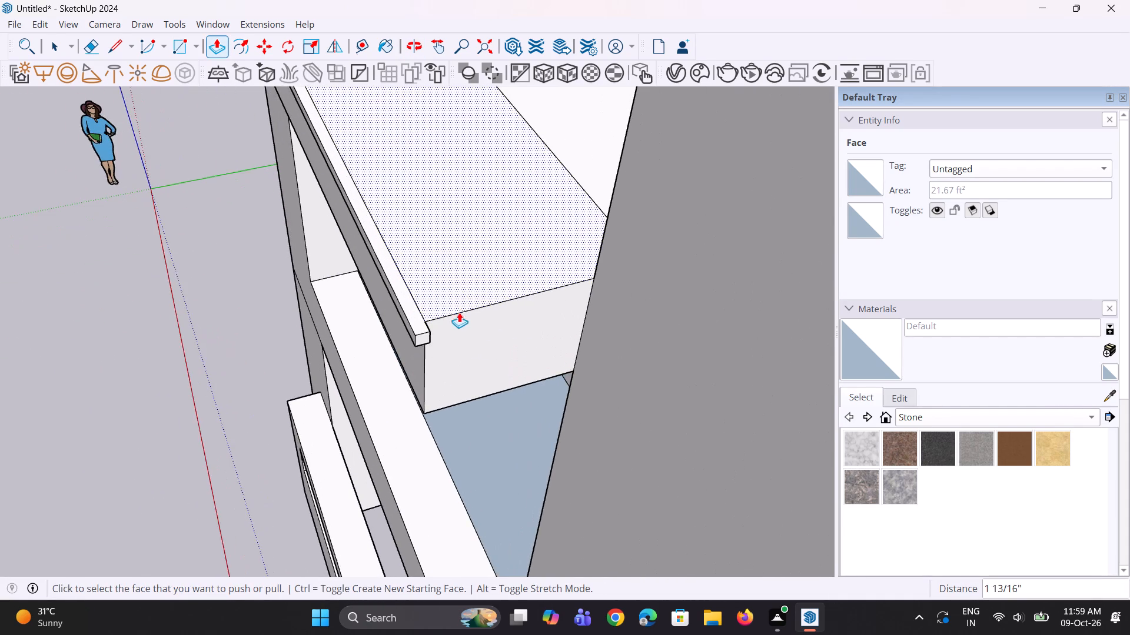
pyautogui.scroll(-12, 506, 276)
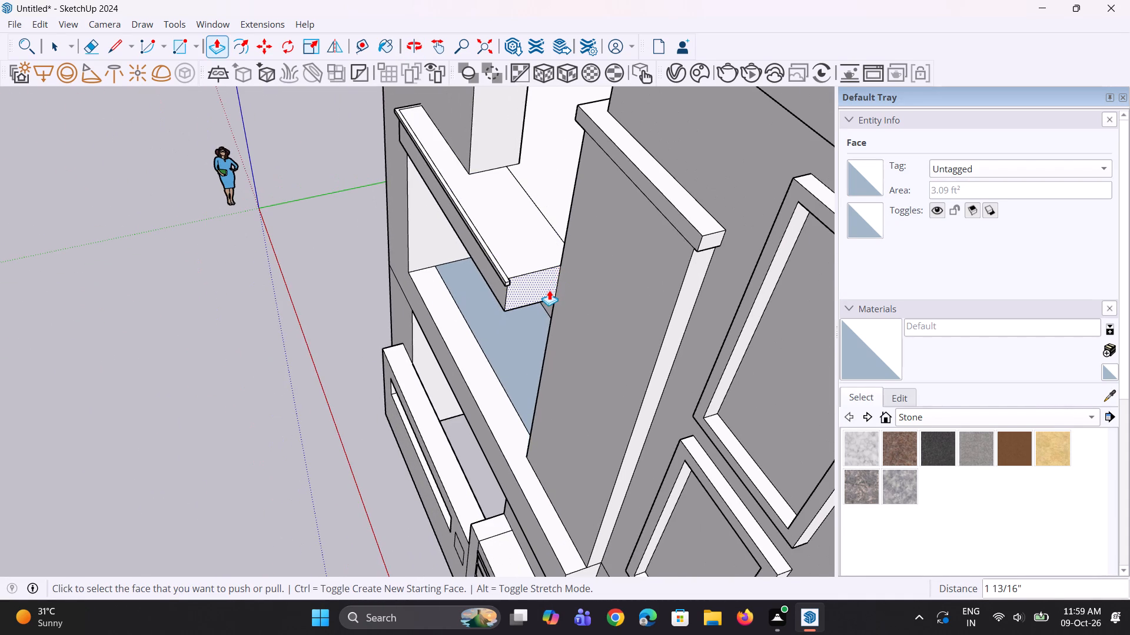
pyautogui.moveTo(549, 290); pyautogui.dragTo(382, 314, button='middle')
pyautogui.moveTo(387, 314); pyautogui.dragTo(446, 296, button='middle')
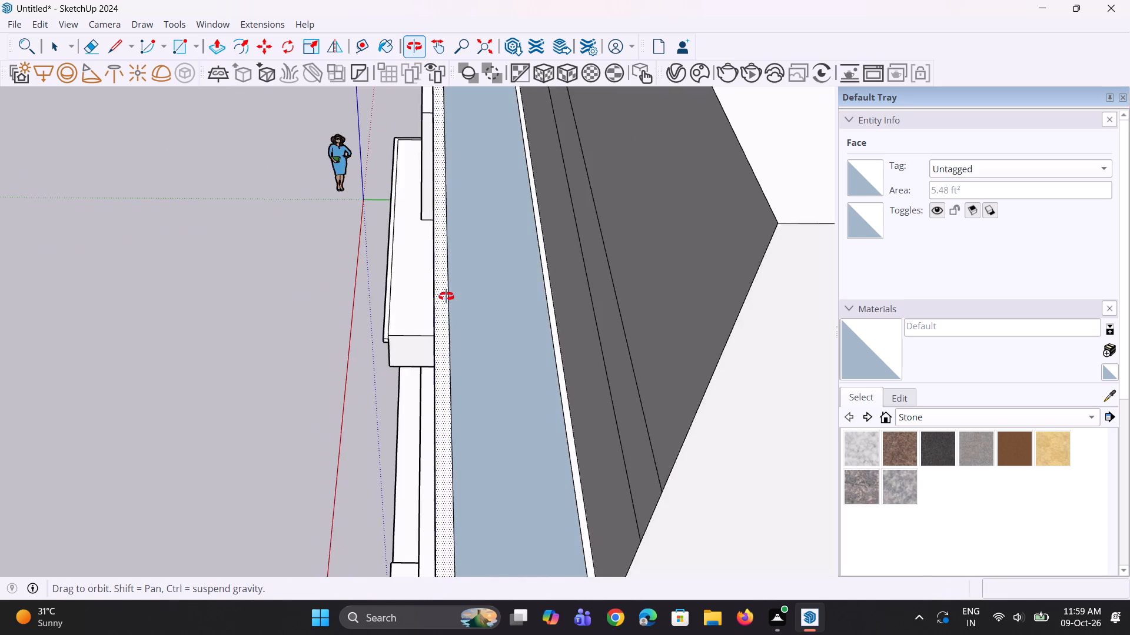
pyautogui.moveTo(446, 296); pyautogui.dragTo(496, 286, button='middle')
pyautogui.scroll(2, 454, 413)
pyautogui.scroll(3, 321, 376)
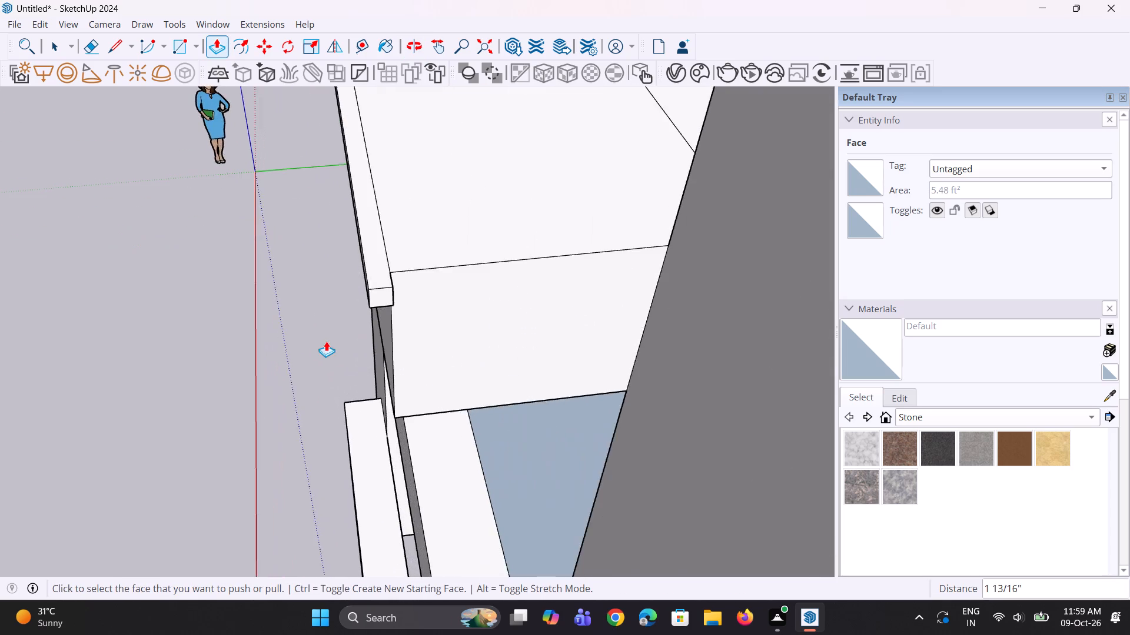
pyautogui.scroll(5, 326, 341)
pyautogui.scroll(-5, 397, 320)
pyautogui.moveTo(473, 305); pyautogui.dragTo(374, 332, button='middle')
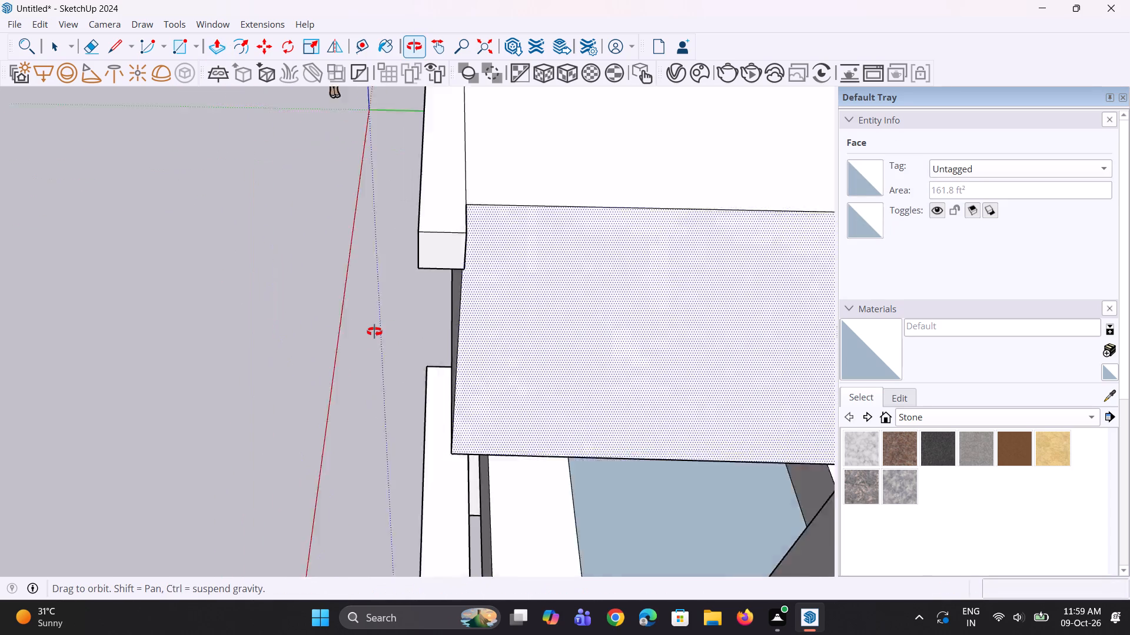
pyautogui.moveTo(374, 332); pyautogui.dragTo(353, 317, button='middle')
pyautogui.click(464, 249)
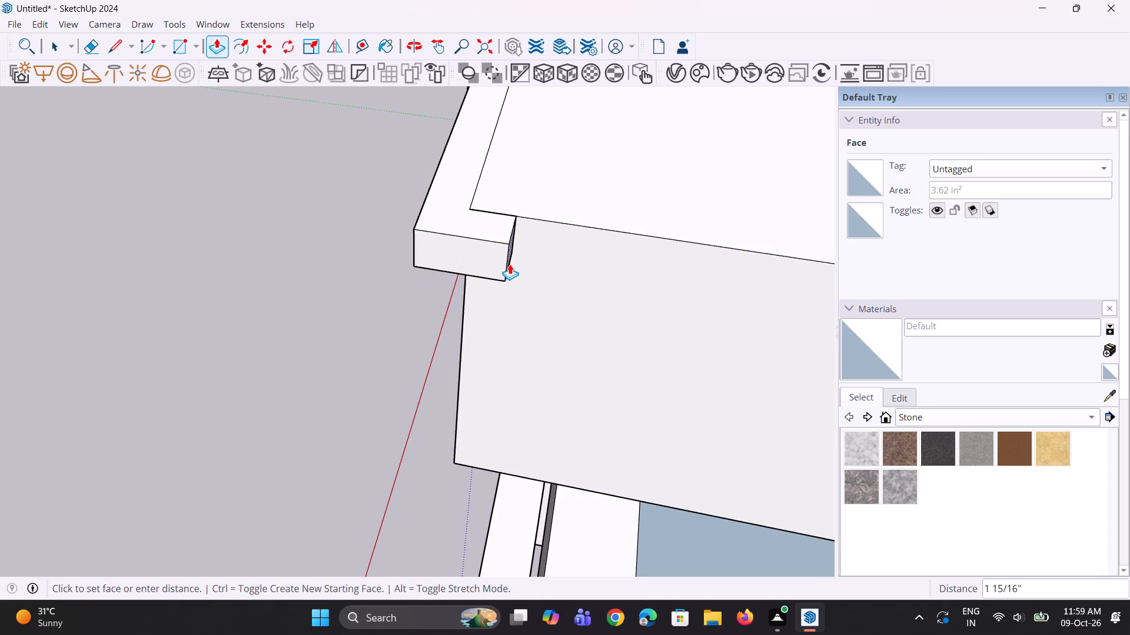
pyautogui.scroll(-4, 627, 279)
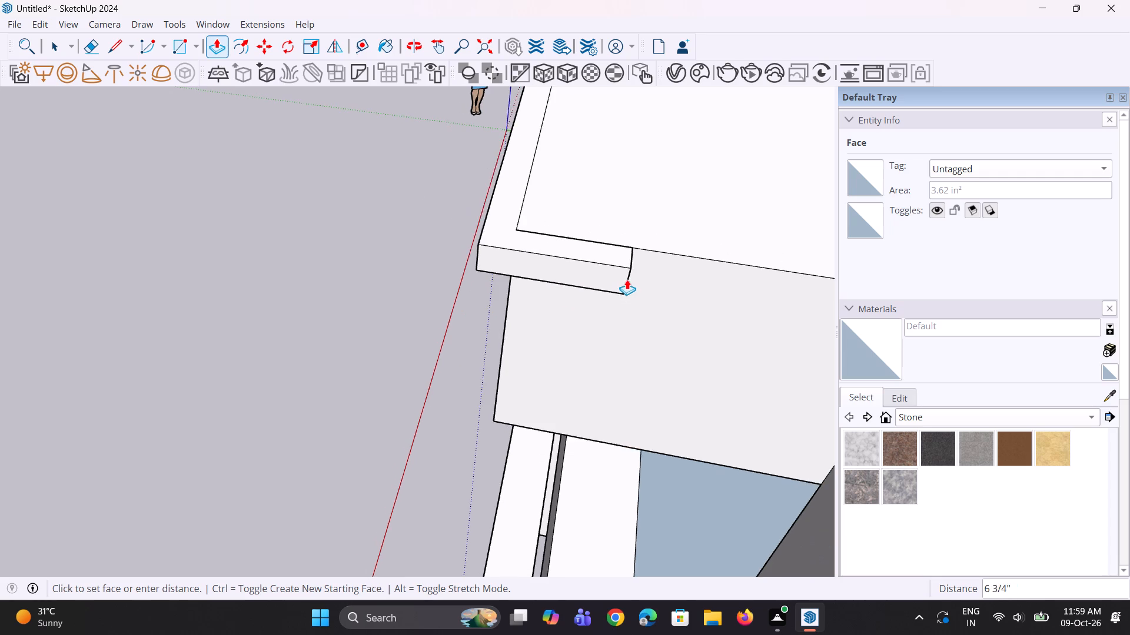
pyautogui.scroll(-4, 626, 280)
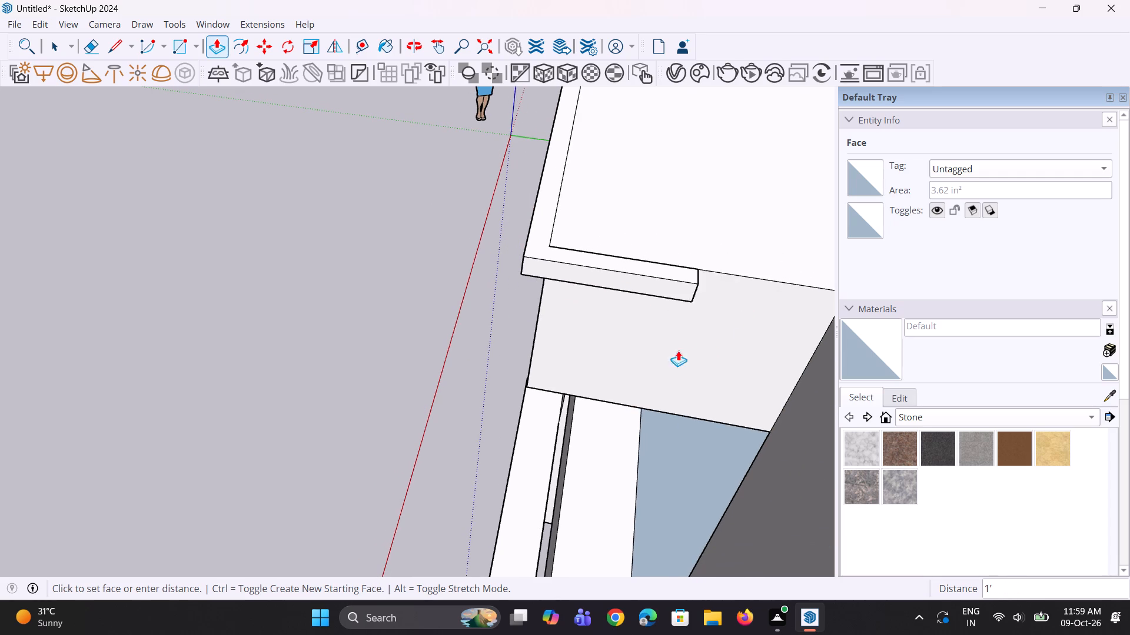
pyautogui.scroll(-5, 678, 350)
pyautogui.click(763, 365)
# Erase the seam edge between the balcony ledge's top and the terrace floor behind it.
pyautogui.scroll(-4, 699, 425)
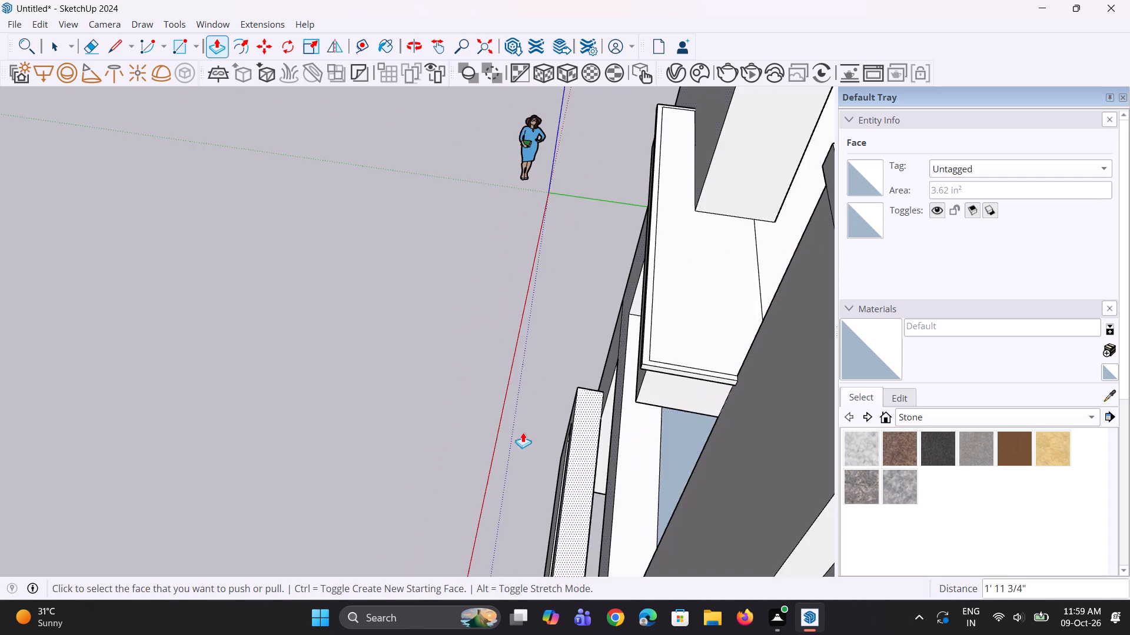
pyautogui.moveTo(486, 425); pyautogui.dragTo(799, 374, button='middle')
pyautogui.scroll(-9, 724, 402)
pyautogui.moveTo(610, 308); pyautogui.dragTo(623, 300, button='middle')
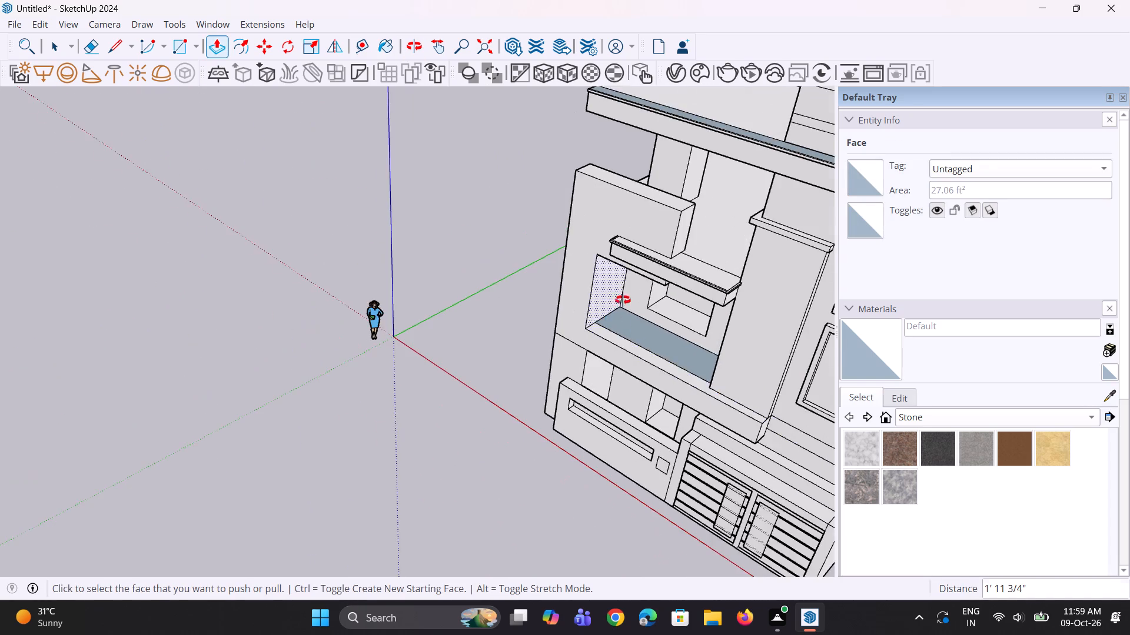
pyautogui.moveTo(623, 300); pyautogui.dragTo(757, 199, button='middle')
pyautogui.scroll(3, 594, 217)
pyautogui.moveTo(518, 229); pyautogui.dragTo(556, 184, button='middle')
pyautogui.scroll(3, 557, 217)
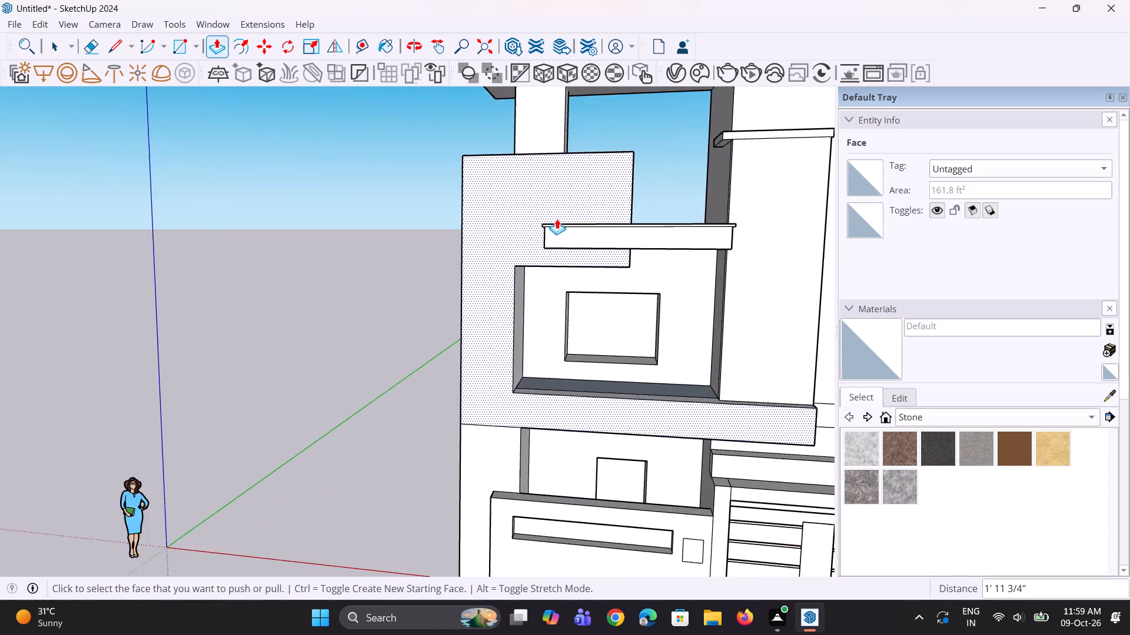
pyautogui.moveTo(557, 228); pyautogui.dragTo(616, 341, button='middle')
pyautogui.scroll(1, 700, 206)
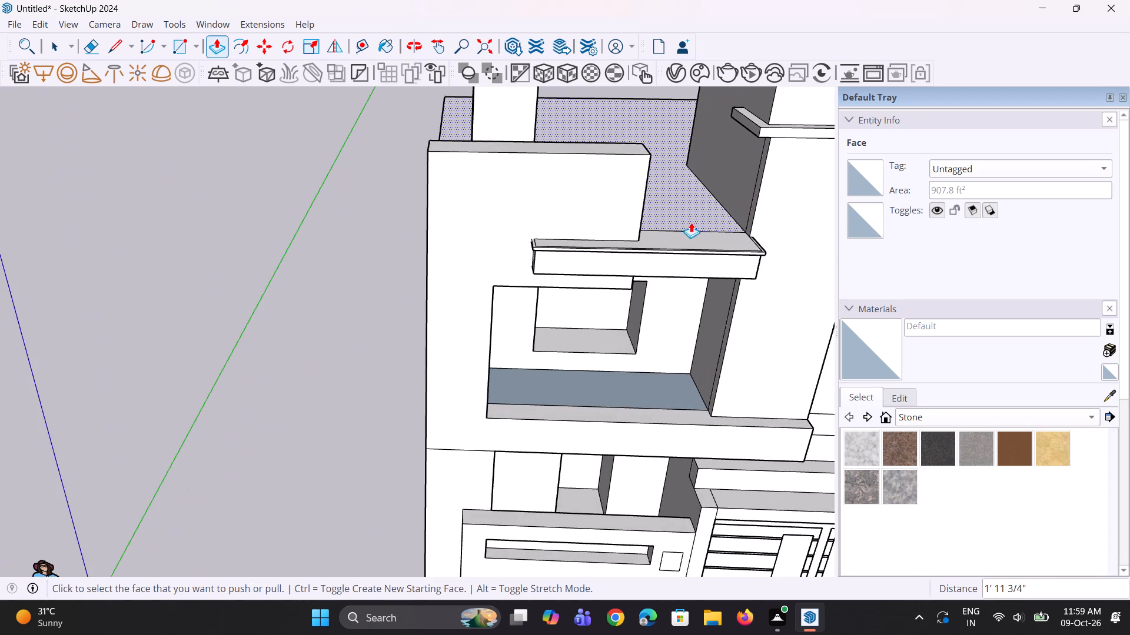
pyautogui.moveTo(691, 224); pyautogui.dragTo(537, 285, button='middle')
pyautogui.middleClick(707, 324)
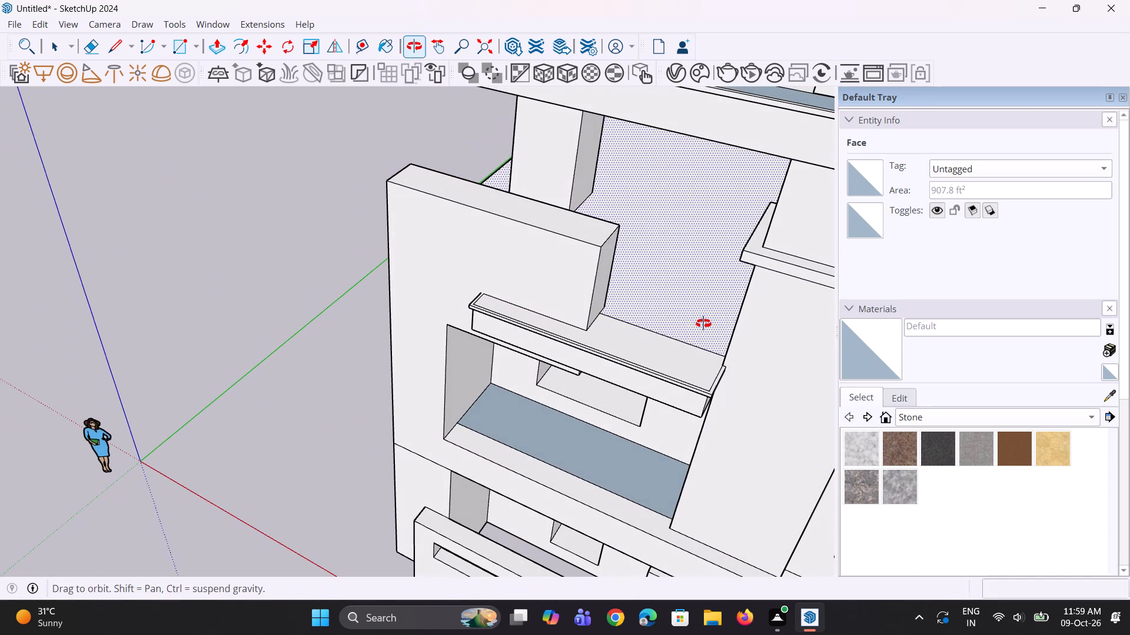
pyautogui.press('e')
pyautogui.click(687, 342)
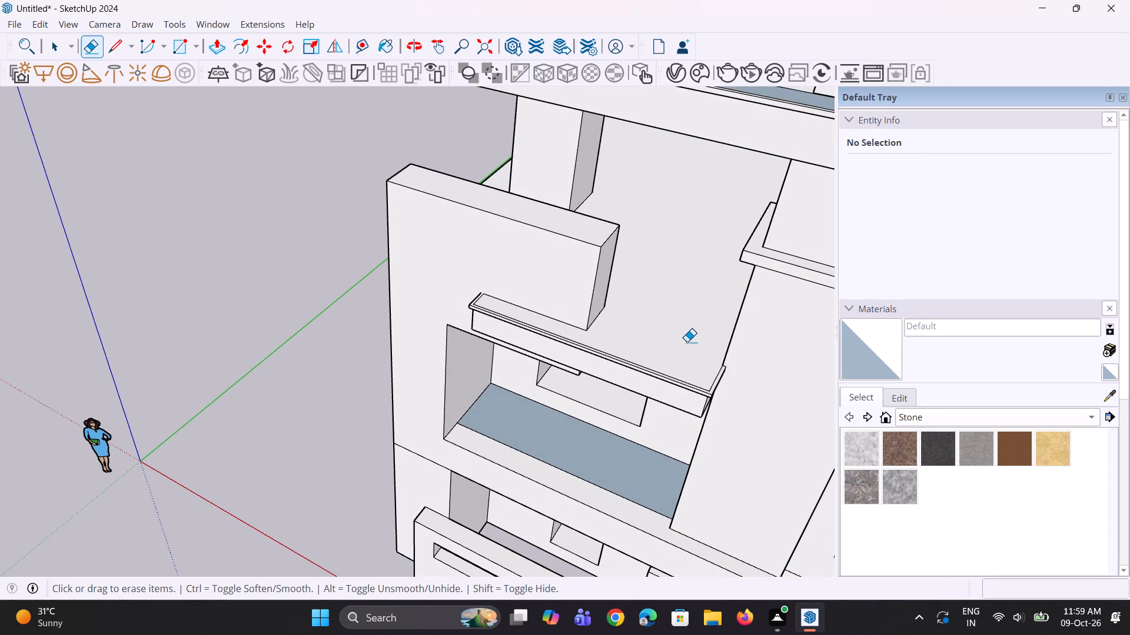
# Examine the building from its sides and front, checking the ledge trim against the rest of the facade.
pyautogui.moveTo(632, 375); pyautogui.dragTo(860, 263, button='middle')
pyautogui.moveTo(250, 342); pyautogui.dragTo(680, 266, button='middle')
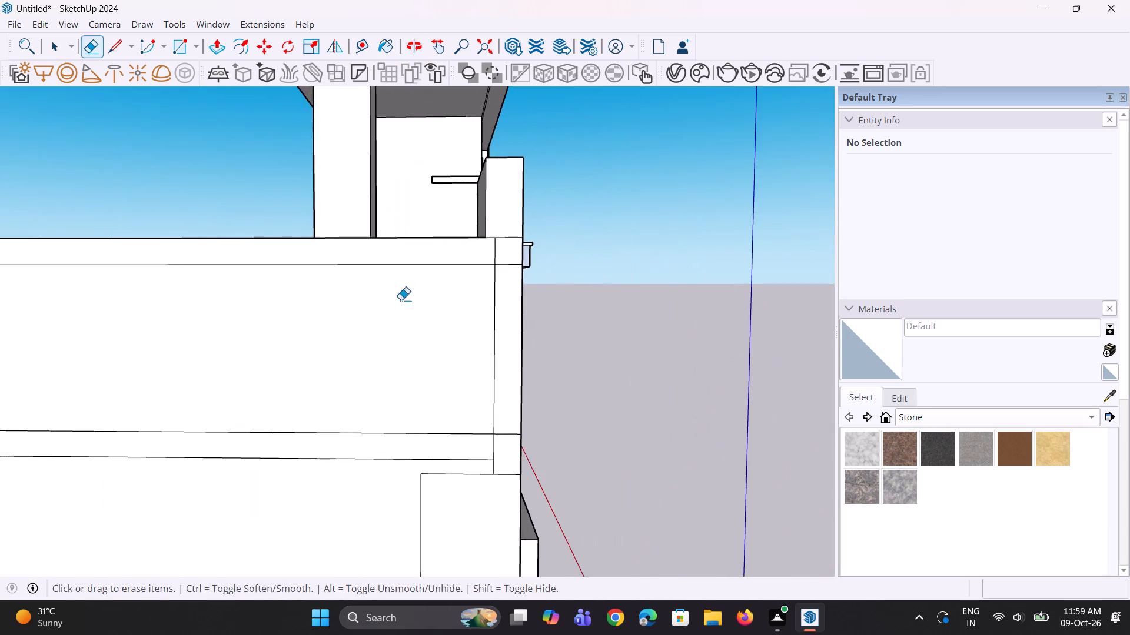
pyautogui.moveTo(400, 300); pyautogui.dragTo(707, 316, button='middle')
pyautogui.moveTo(193, 330); pyautogui.dragTo(667, 326, button='middle')
pyautogui.moveTo(393, 369); pyautogui.dragTo(710, 326, button='middle')
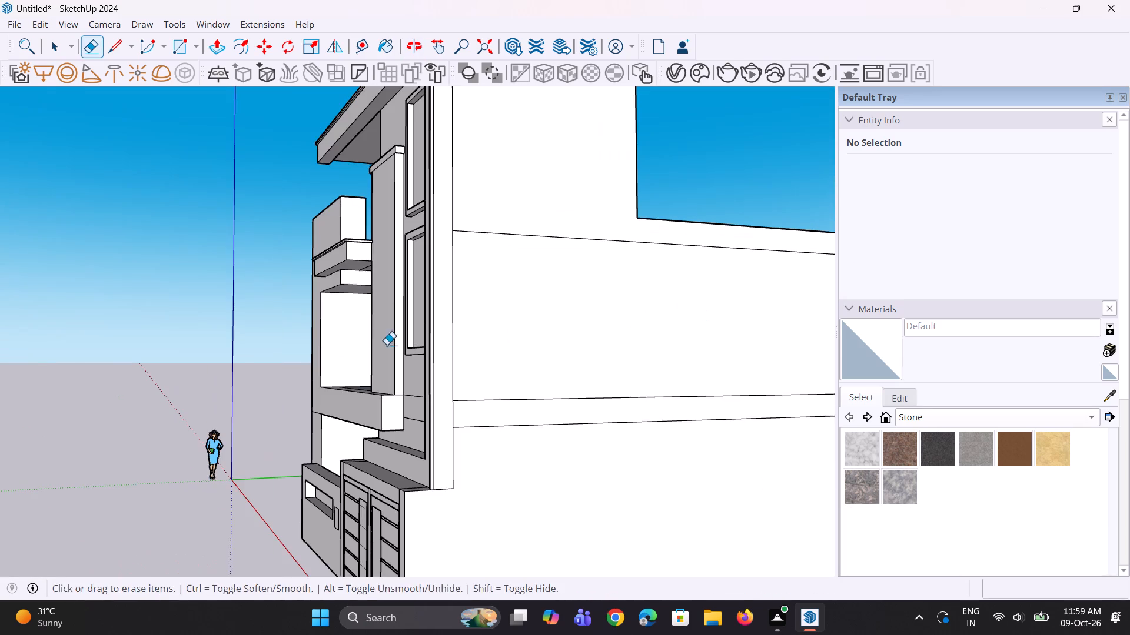
pyautogui.moveTo(217, 350); pyautogui.dragTo(746, 350, button='middle')
pyautogui.press('space')
pyautogui.press('space')
pyautogui.click(724, 397)
pyautogui.moveTo(609, 375); pyautogui.dragTo(543, 411, button='middle')
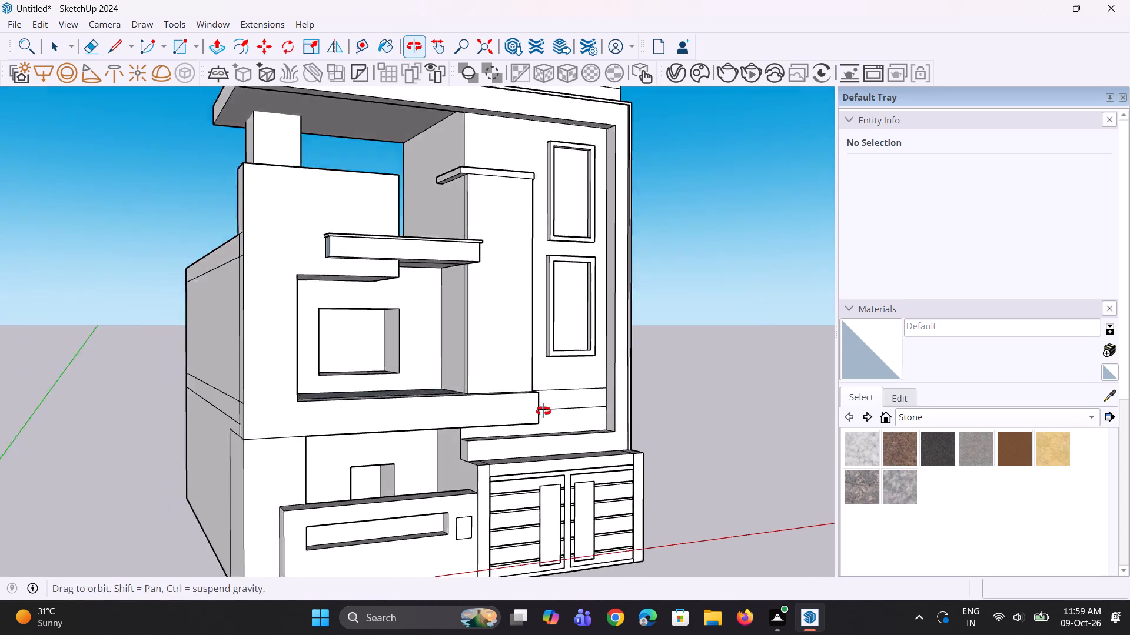
pyautogui.moveTo(543, 411); pyautogui.dragTo(471, 449, button='middle')
# Draw a small upright rectangle about 3 1/16" wide on the end face of the parapet wall above the ledge.
pyautogui.scroll(2, 425, 236)
pyautogui.moveTo(427, 231); pyautogui.dragTo(318, 384, button='middle')
pyautogui.scroll(3, 332, 291)
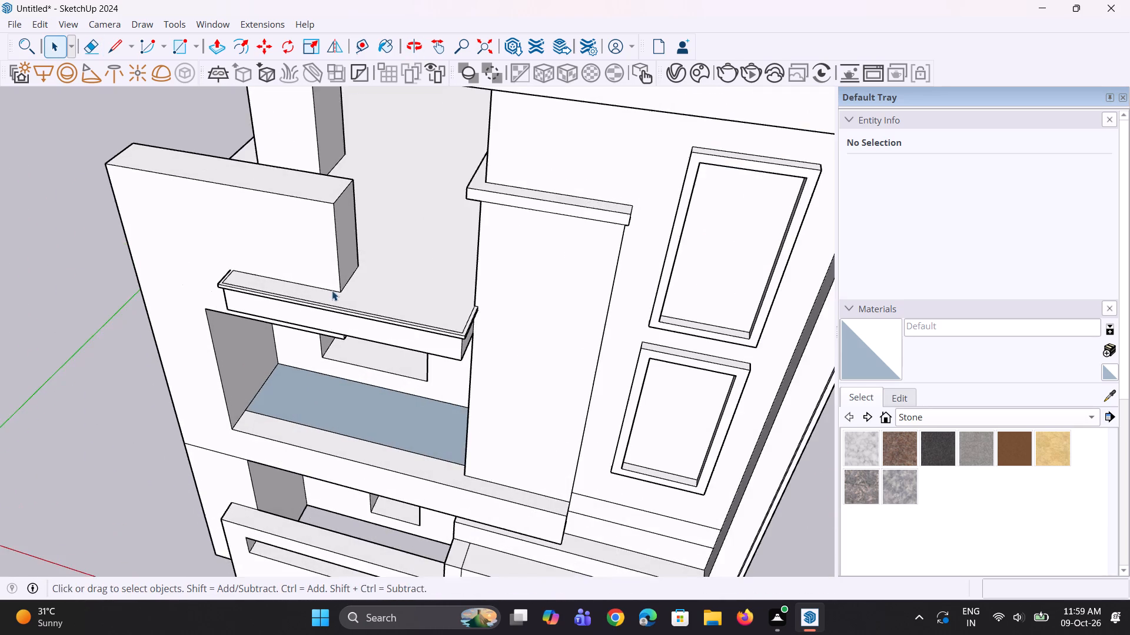
pyautogui.scroll(3, 332, 290)
pyautogui.moveTo(336, 290); pyautogui.dragTo(278, 316, button='middle')
pyautogui.scroll(3, 378, 228)
pyautogui.moveTo(378, 228); pyautogui.dragTo(358, 224, button='middle')
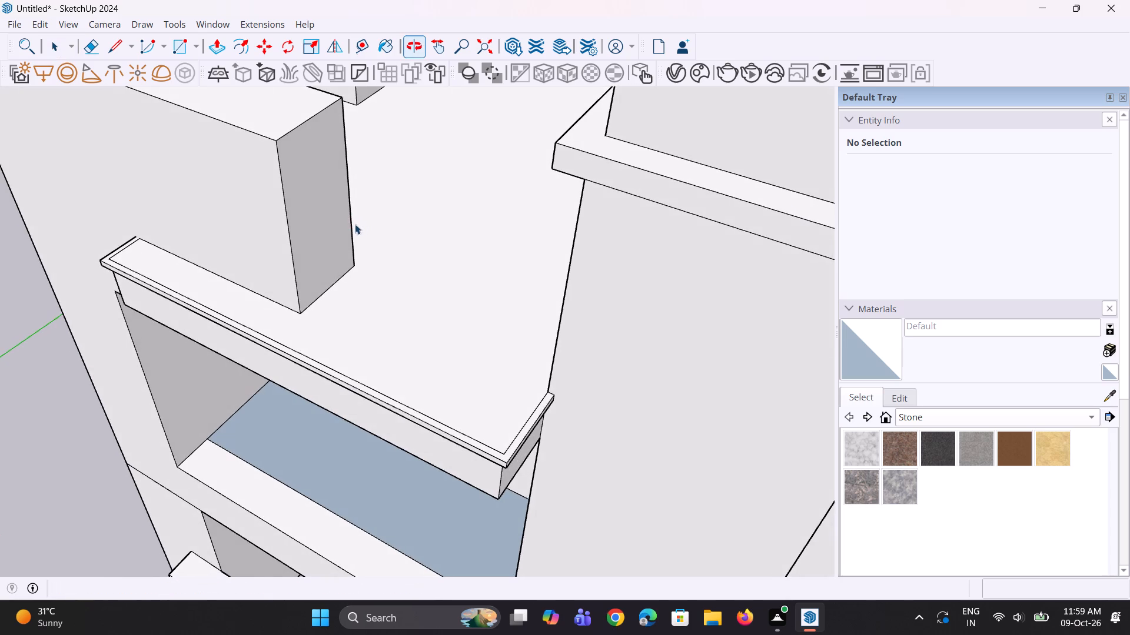
pyautogui.press('r')
pyautogui.scroll(2, 319, 213)
pyautogui.click(311, 171)
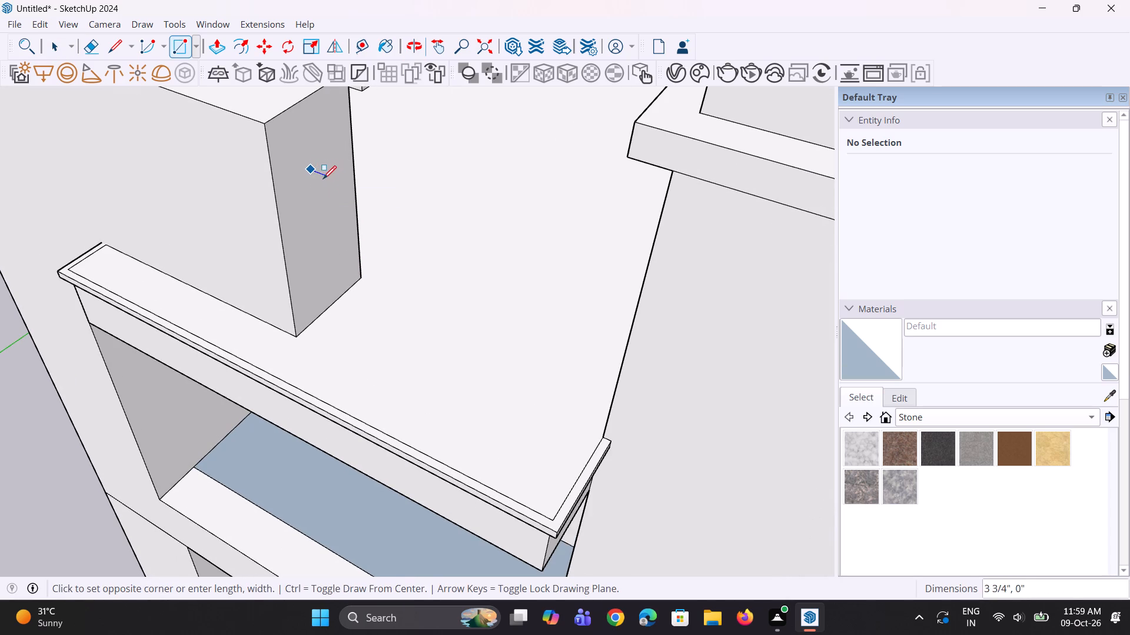
pyautogui.click(318, 187)
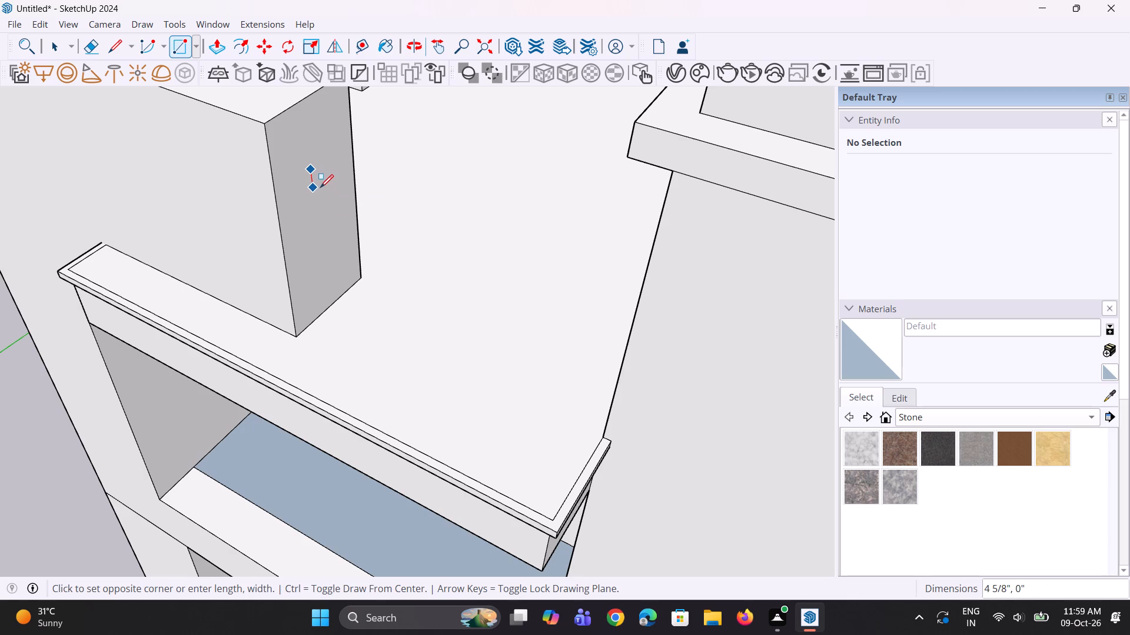
pyautogui.click(323, 185)
# Move the small rectangle's bottom edge up to make it roughly square, about 9.05 in² in area.
pyautogui.scroll(1, 337, 233)
pyautogui.moveTo(337, 233); pyautogui.dragTo(302, 198, button='middle')
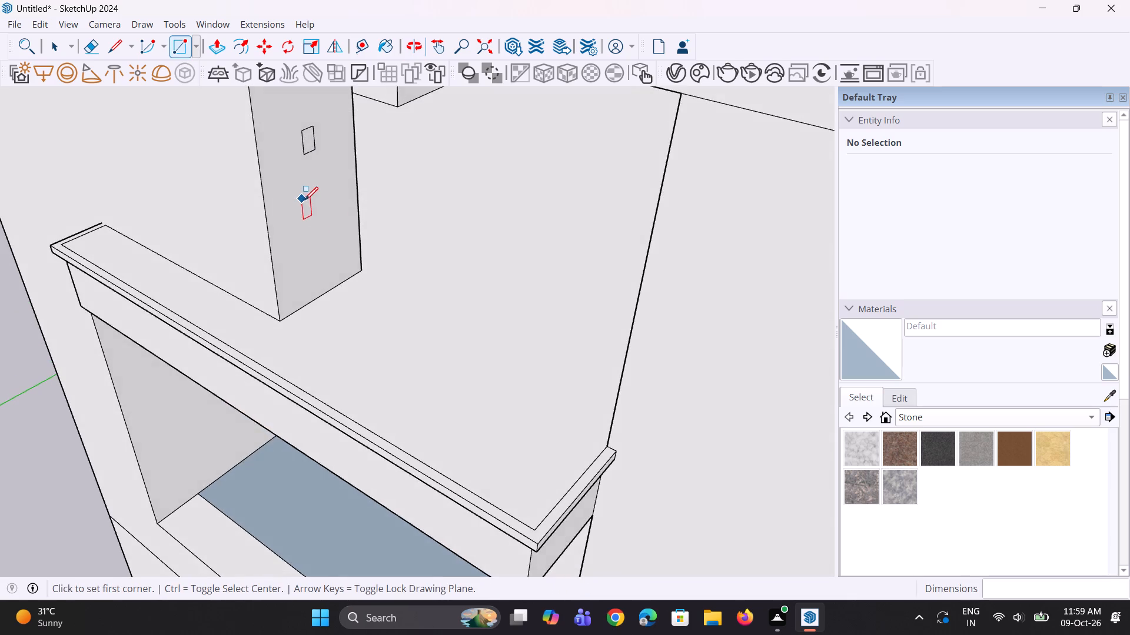
pyautogui.scroll(-5, 306, 200)
pyautogui.moveTo(361, 196); pyautogui.dragTo(391, 182, button='middle')
pyautogui.scroll(-5, 407, 219)
pyautogui.moveTo(426, 213); pyautogui.dragTo(340, 164, button='middle')
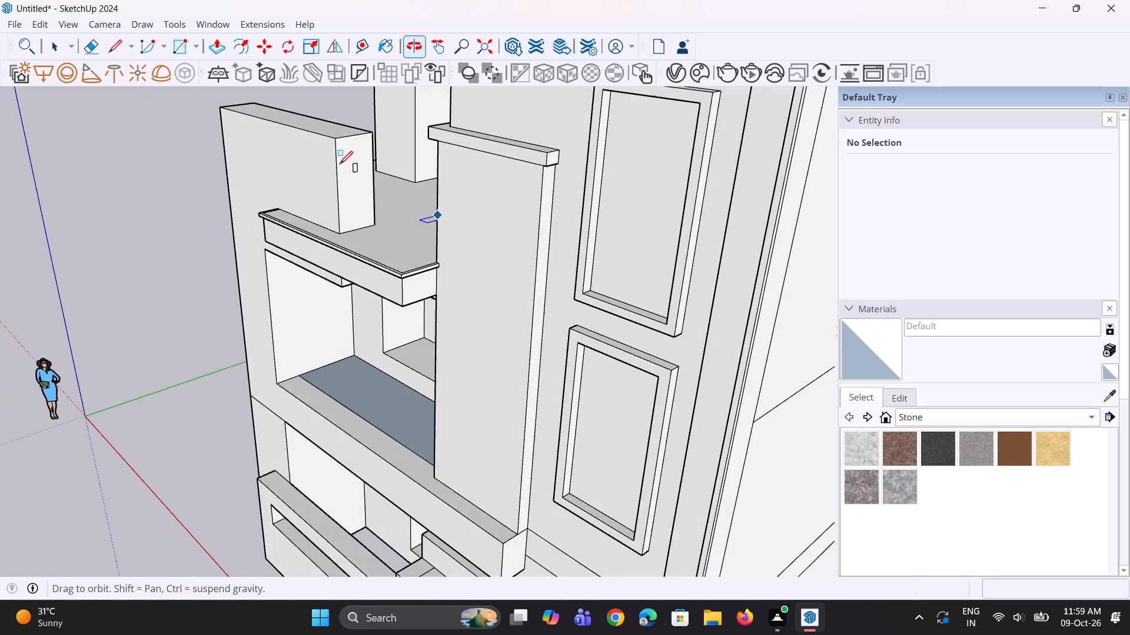
pyautogui.scroll(12, 340, 164)
pyautogui.press('space')
pyautogui.press('space')
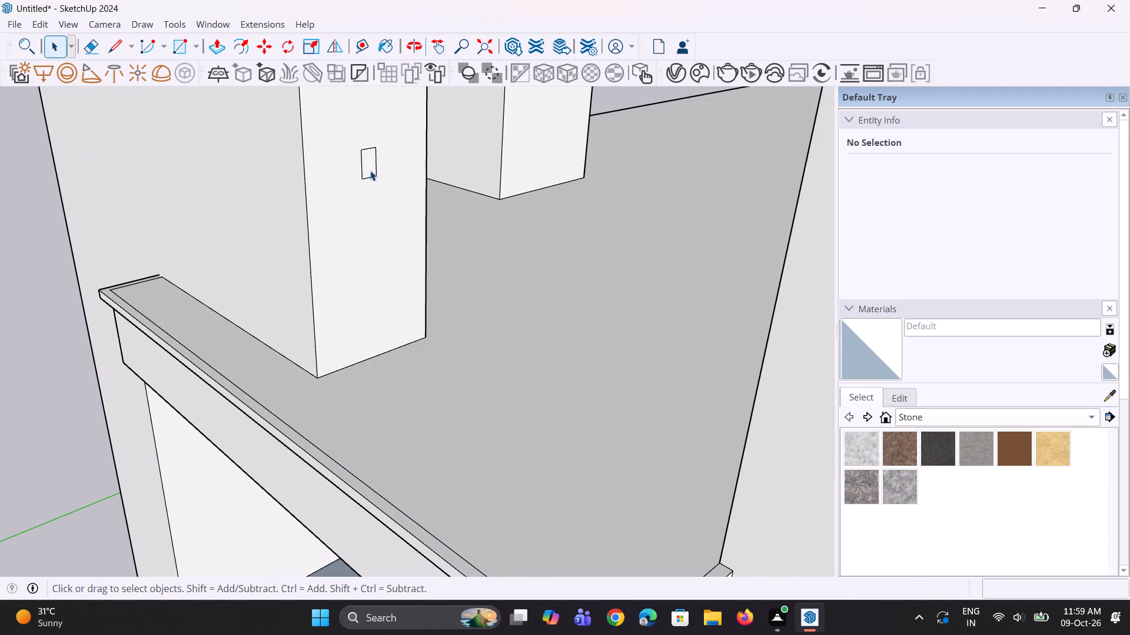
pyautogui.click(370, 175)
pyautogui.scroll(6, 370, 175)
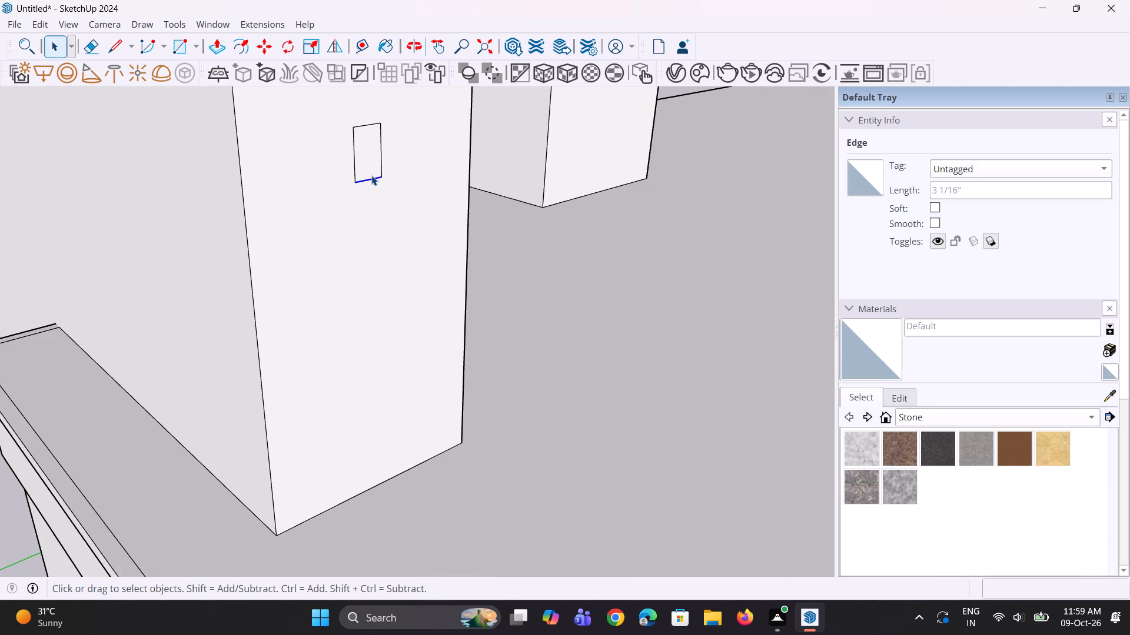
pyautogui.press('m')
pyautogui.click(384, 175)
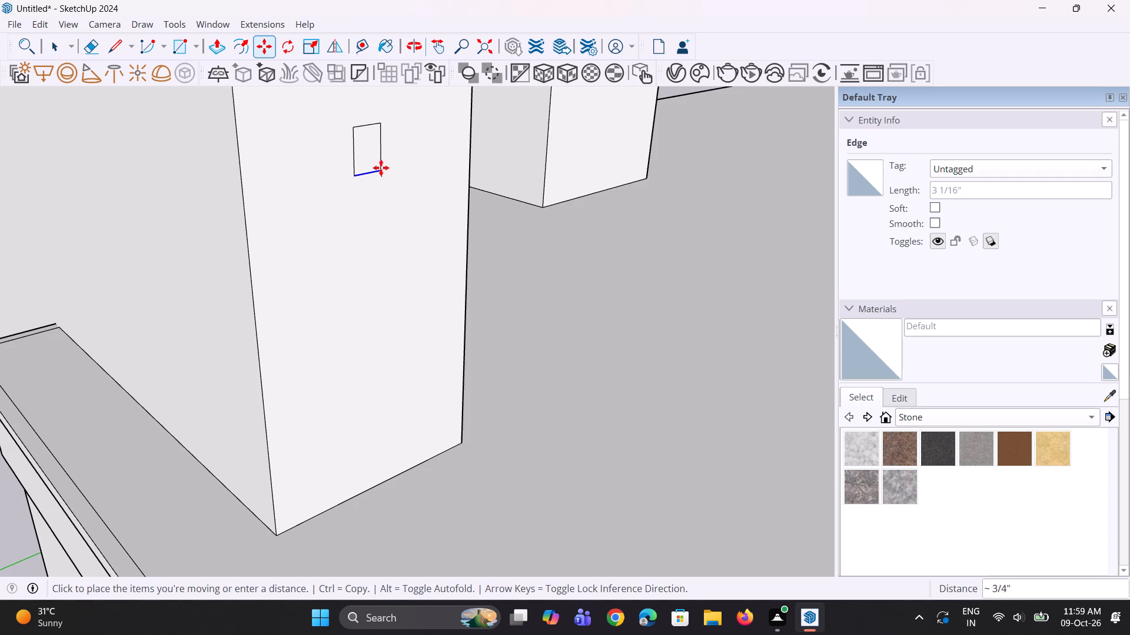
pyautogui.click(378, 159)
pyautogui.middleClick(357, 195)
pyautogui.press('space')
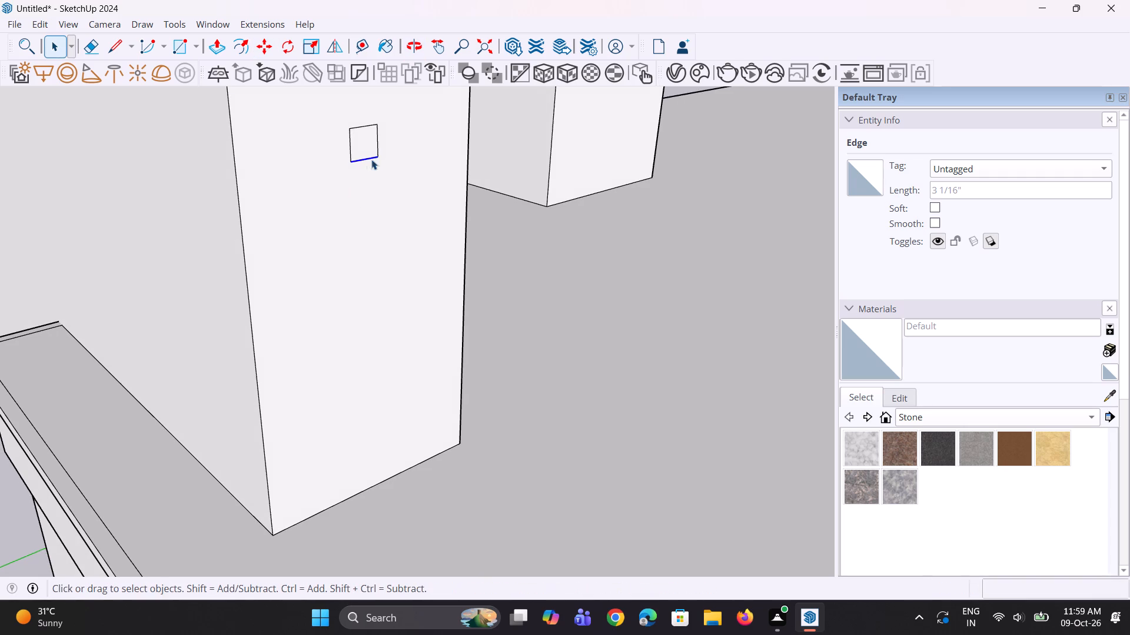
# Copy the small square down the parapet's end face about 7 11/16" and multiply it to three evenly spaced copies.
pyautogui.press('space')
pyautogui.click(362, 152)
pyautogui.press('m')
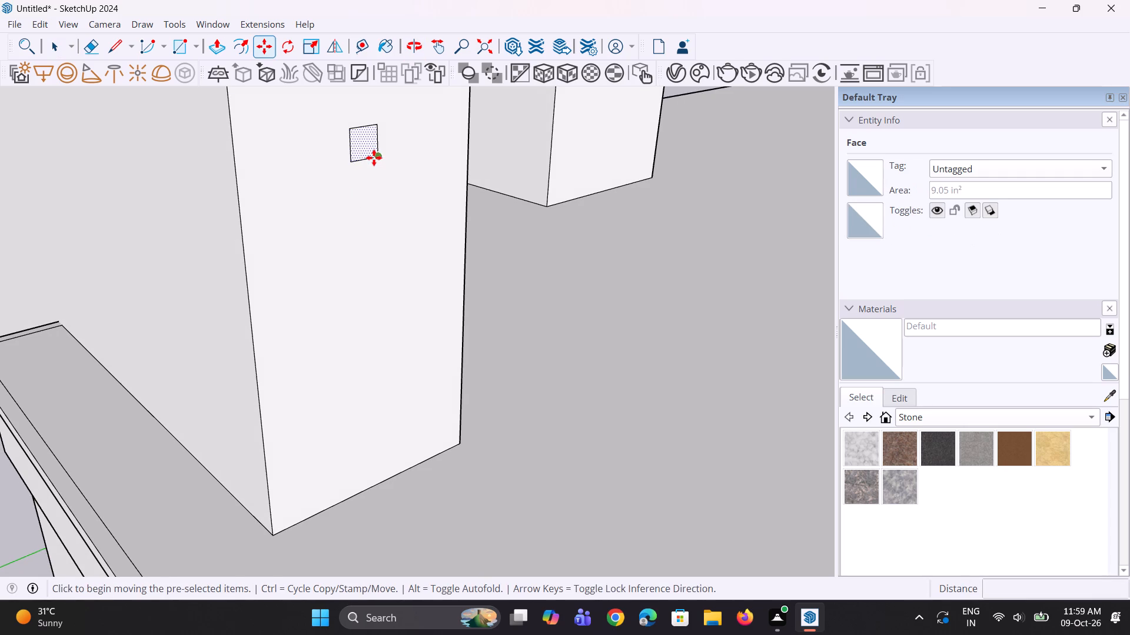
pyautogui.click(374, 158)
pyautogui.click(378, 236)
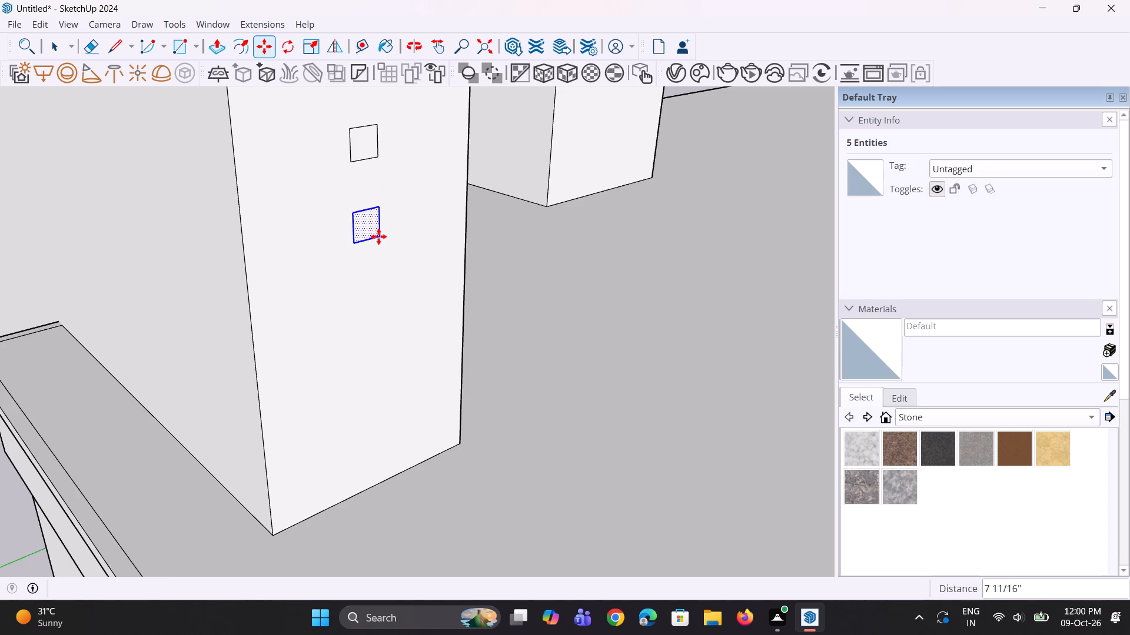
pyautogui.press('*')
pyautogui.press('3')
pyautogui.press('Return')
# Extrude the topmost small square about 6' 1/2" across the balcony opening to the column as a railing bar.
pyautogui.scroll(-3, 370, 301)
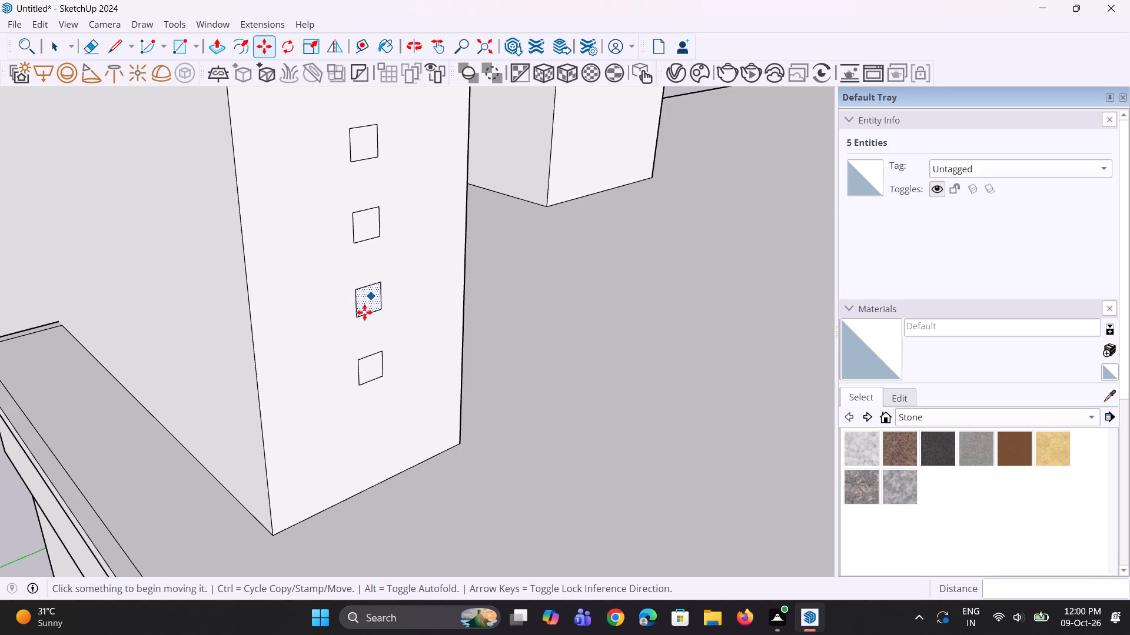
pyautogui.scroll(-2, 364, 312)
pyautogui.moveTo(323, 397); pyautogui.dragTo(412, 423, button='middle')
pyautogui.press('space')
pyautogui.press('space')
pyautogui.scroll(1, 431, 298)
pyautogui.press('p')
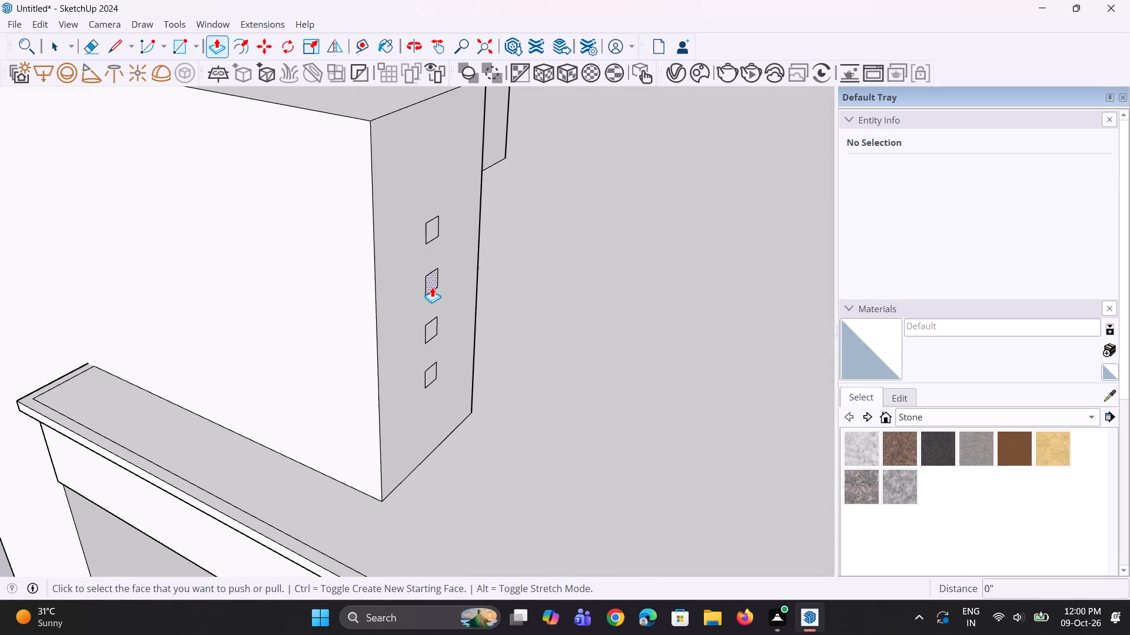
pyautogui.click(434, 235)
pyautogui.scroll(-2, 474, 270)
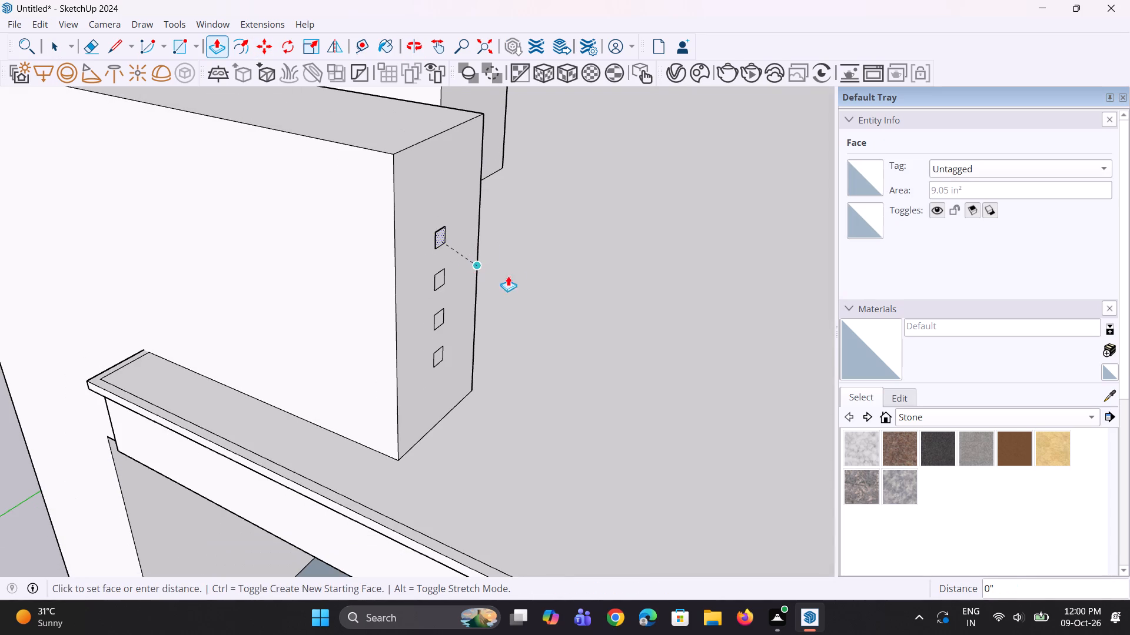
pyautogui.scroll(-7, 526, 268)
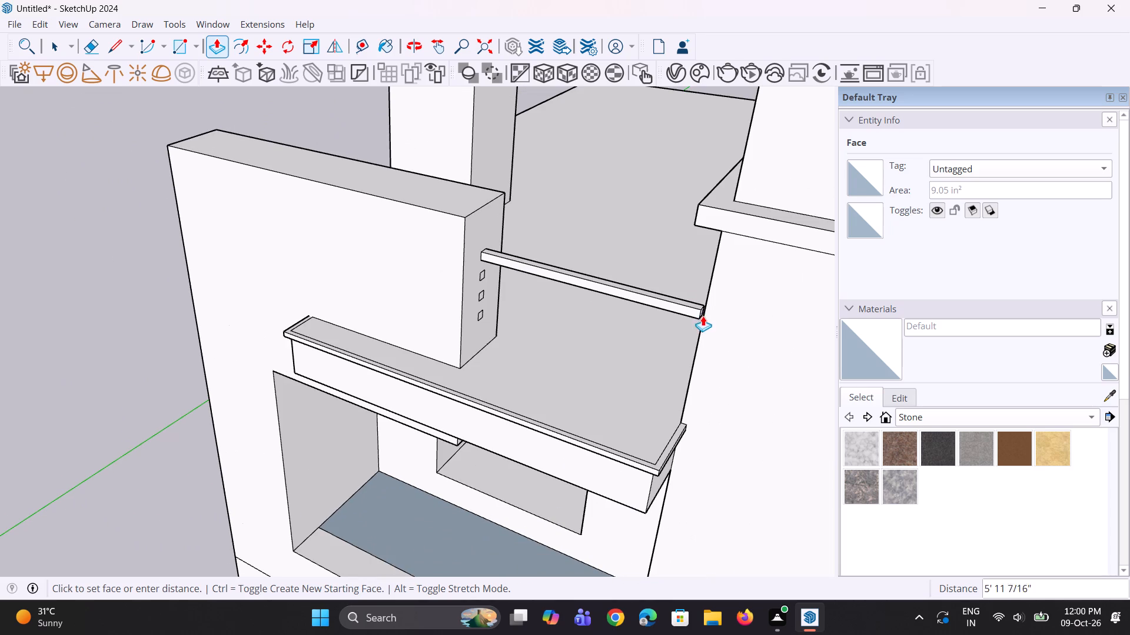
pyautogui.click(706, 323)
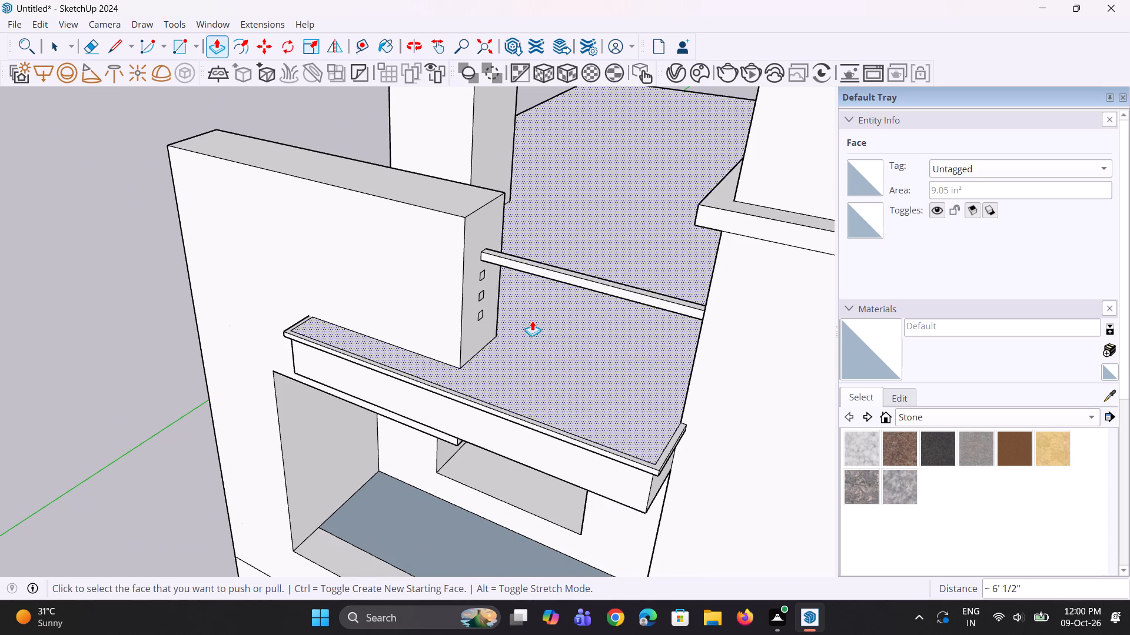
# Extrude the three remaining small squares about 6' 1/2" across the balcony opening to the column as railing bars.
pyautogui.scroll(5, 480, 277)
pyautogui.doubleClick(486, 273)
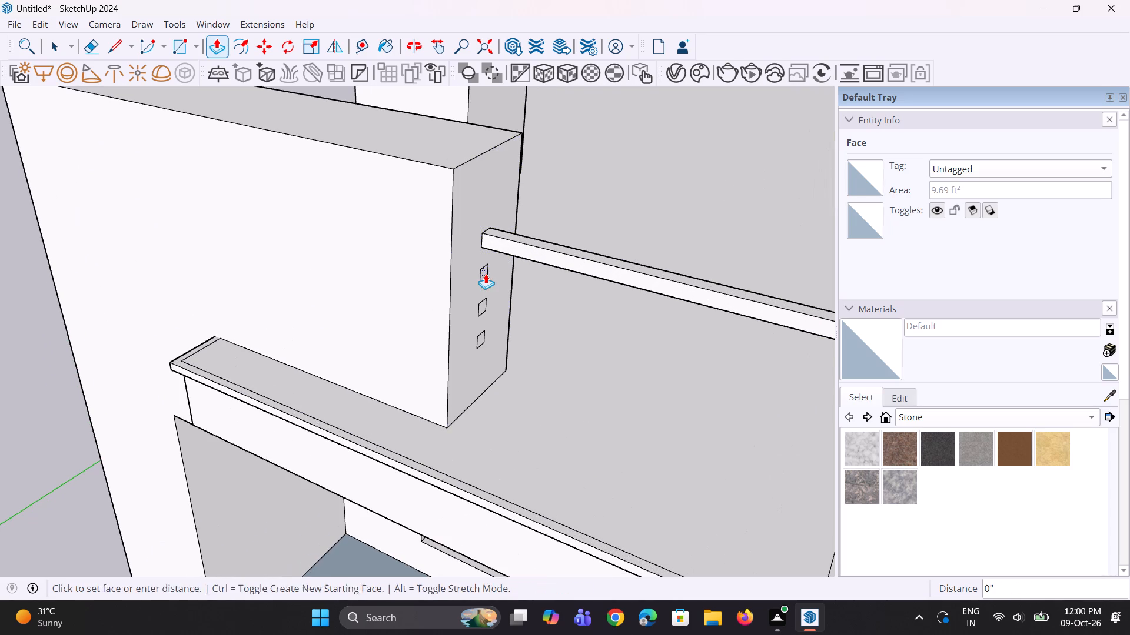
pyautogui.doubleClick(486, 308)
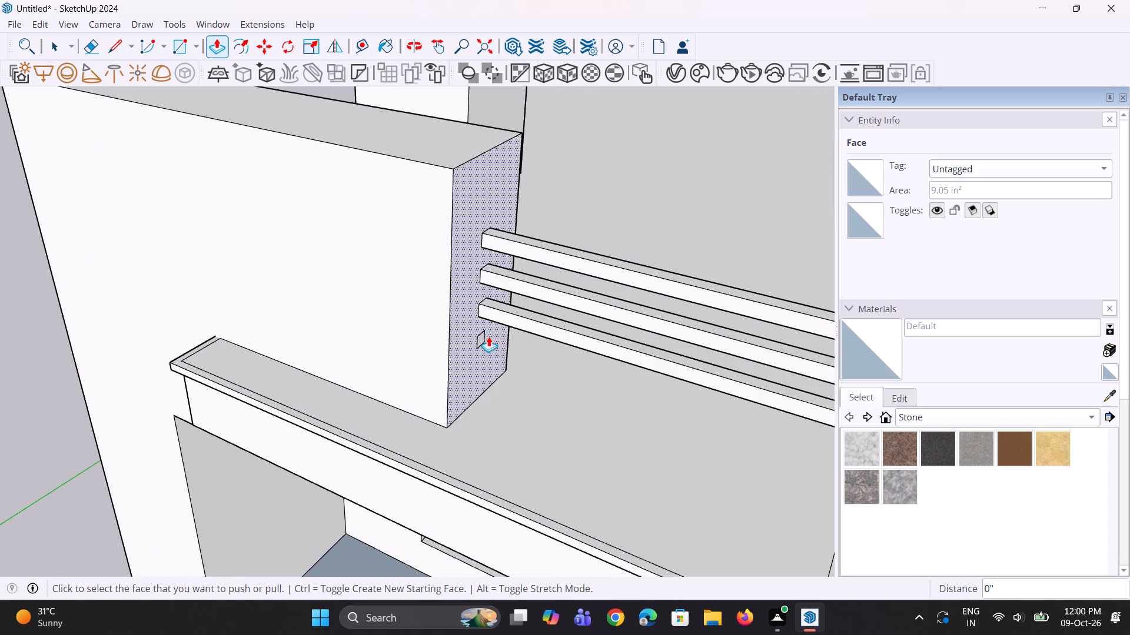
pyautogui.click(486, 337)
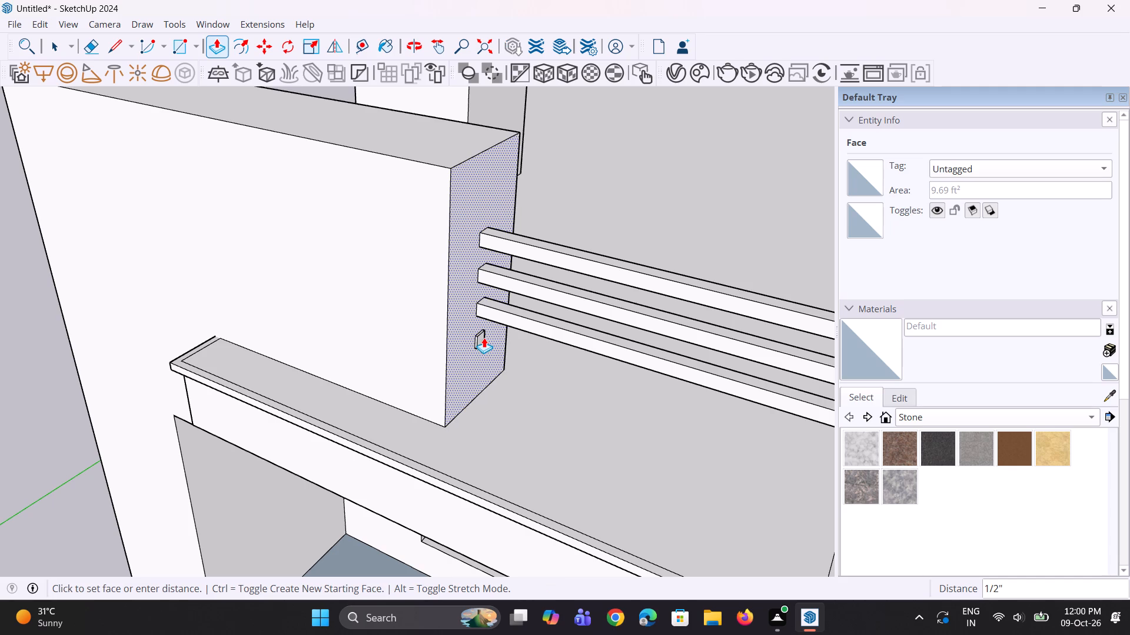
pyautogui.press('Escape')
pyautogui.doubleClick(481, 337)
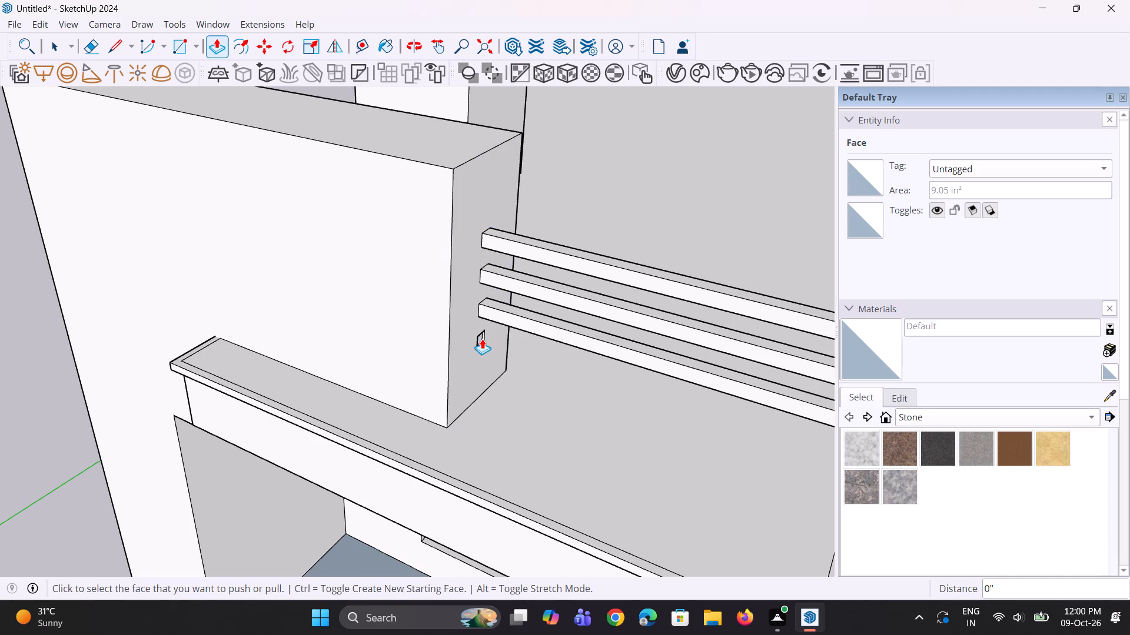
pyautogui.hotkey('ctrl', 'z')
pyautogui.click(482, 339)
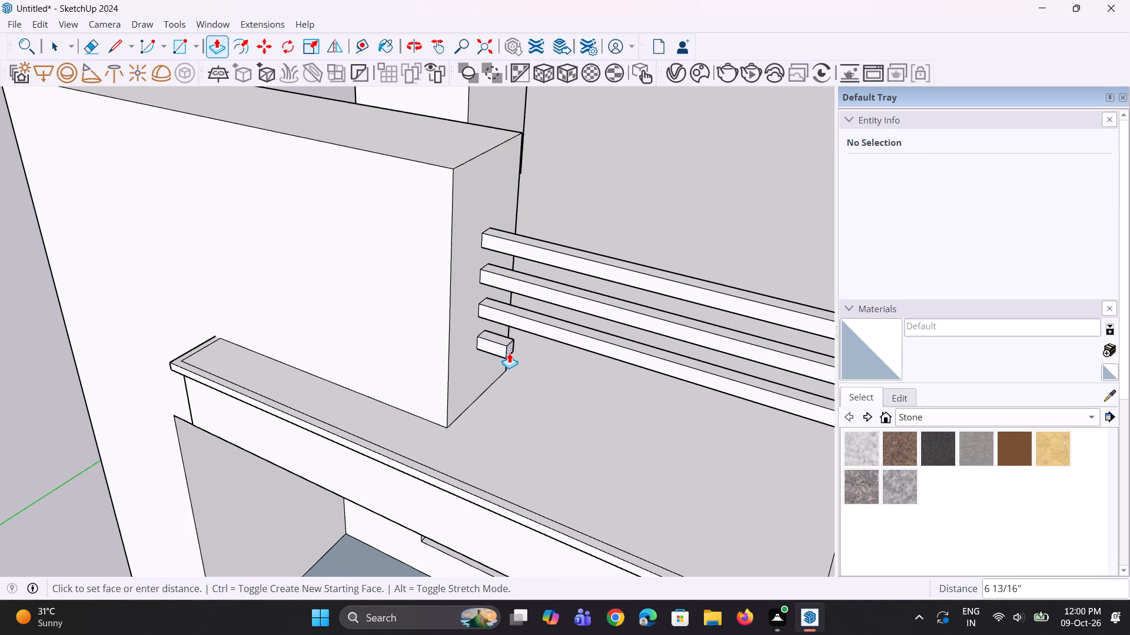
pyautogui.scroll(-7, 510, 353)
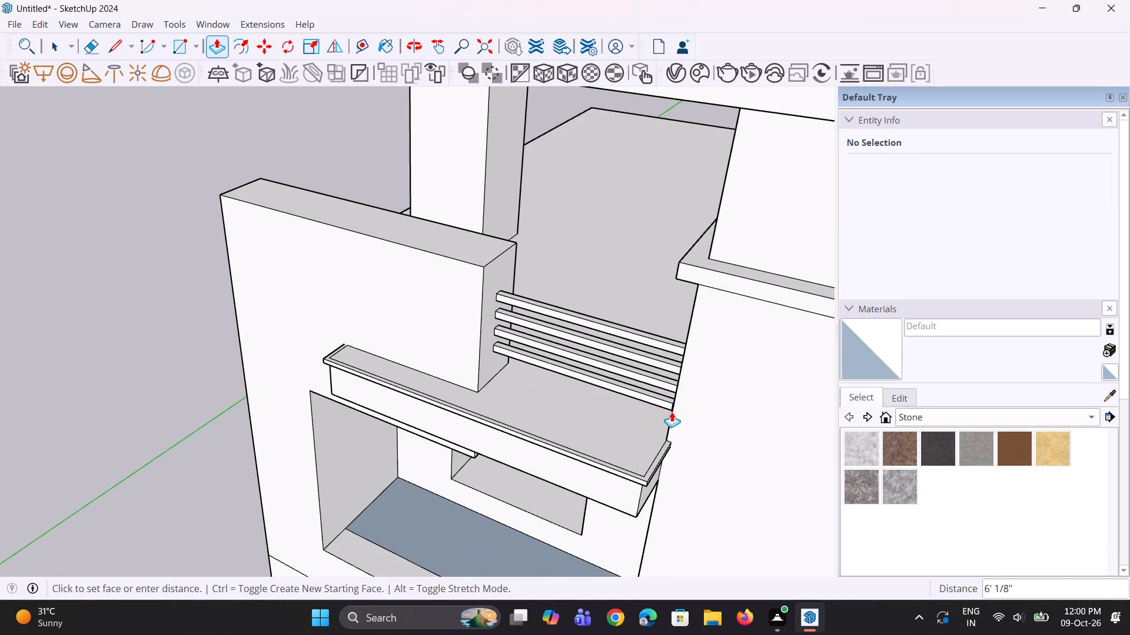
pyautogui.click(674, 386)
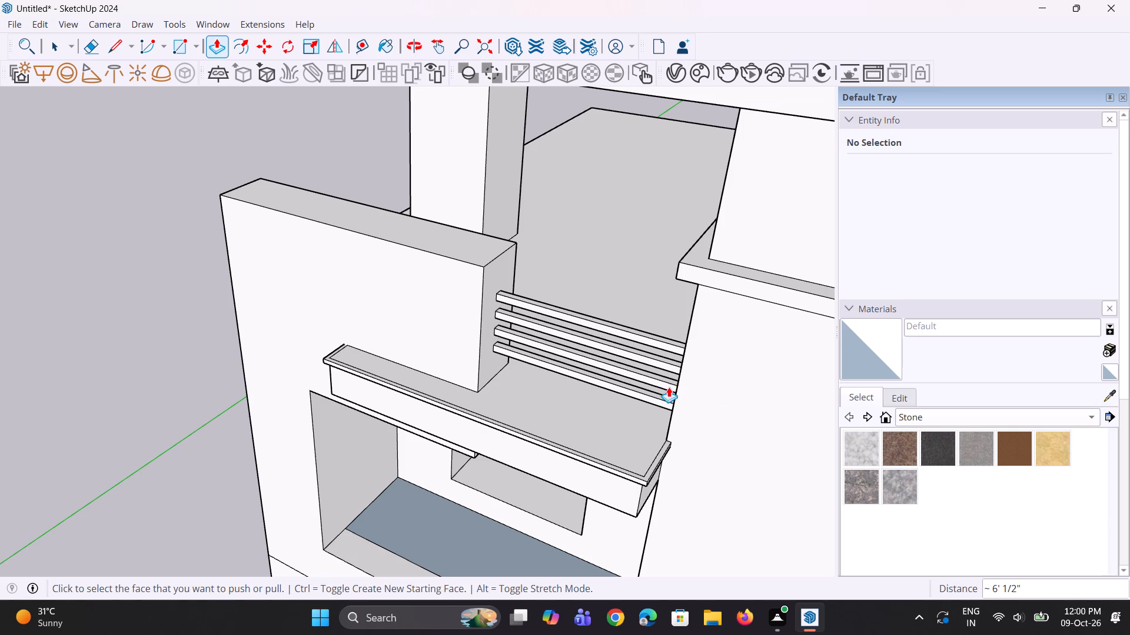
# Raise the upper face of the topmost railing bar by about 3/16".
pyautogui.moveTo(534, 430); pyautogui.dragTo(719, 406, button='middle')
pyautogui.scroll(5, 663, 241)
pyautogui.moveTo(621, 315); pyautogui.dragTo(636, 382, button='middle')
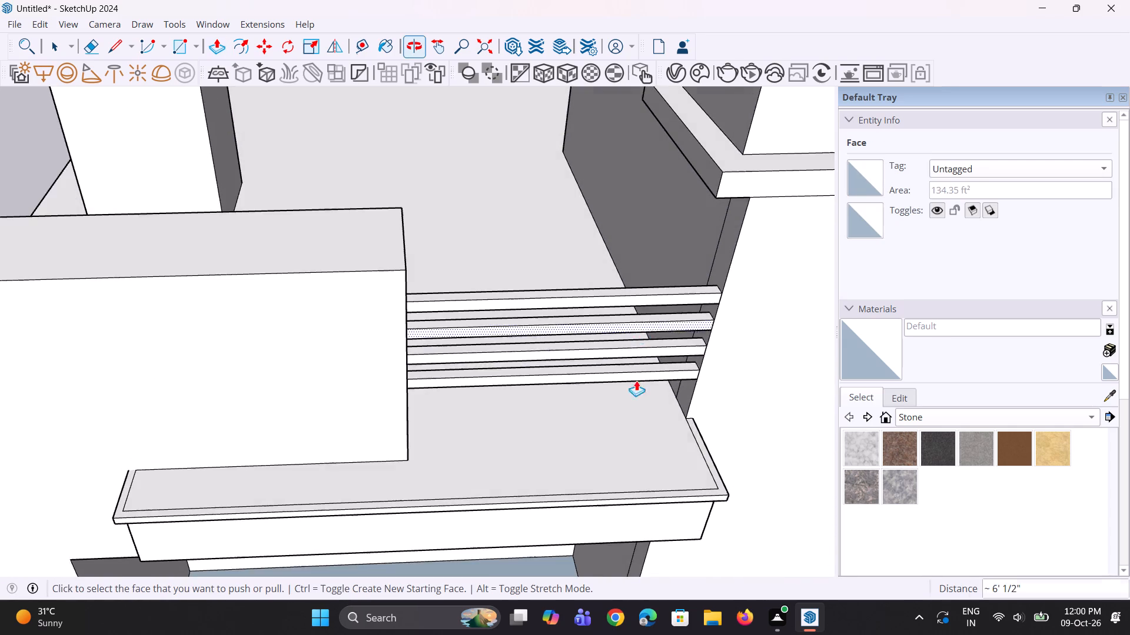
pyautogui.scroll(3, 646, 303)
pyautogui.click(652, 290)
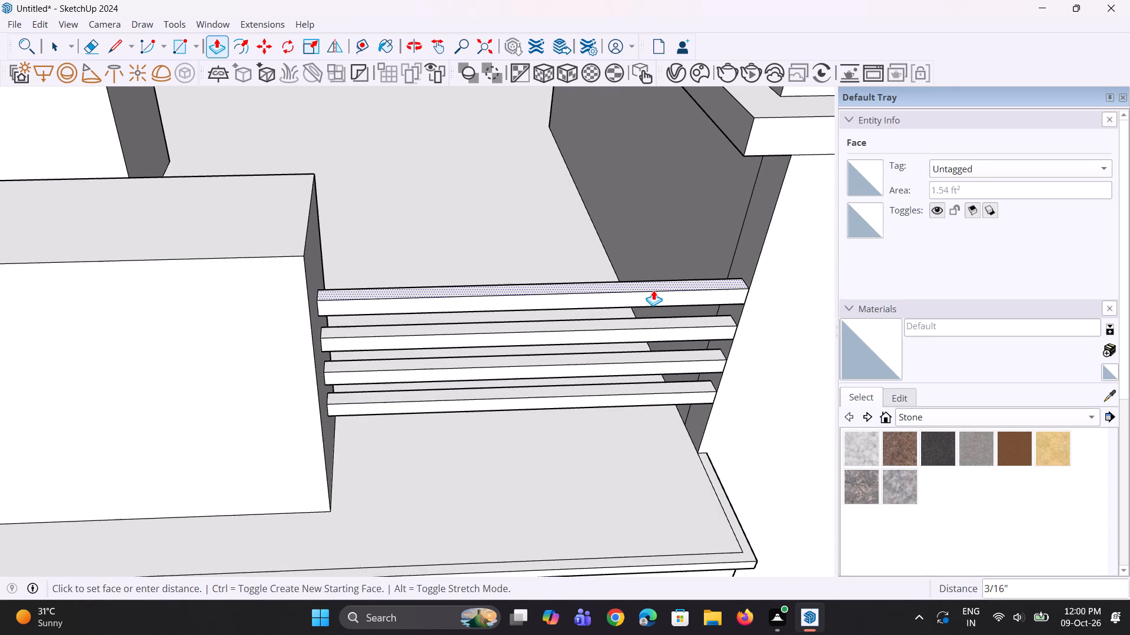
pyautogui.click(653, 290)
pyautogui.click(654, 298)
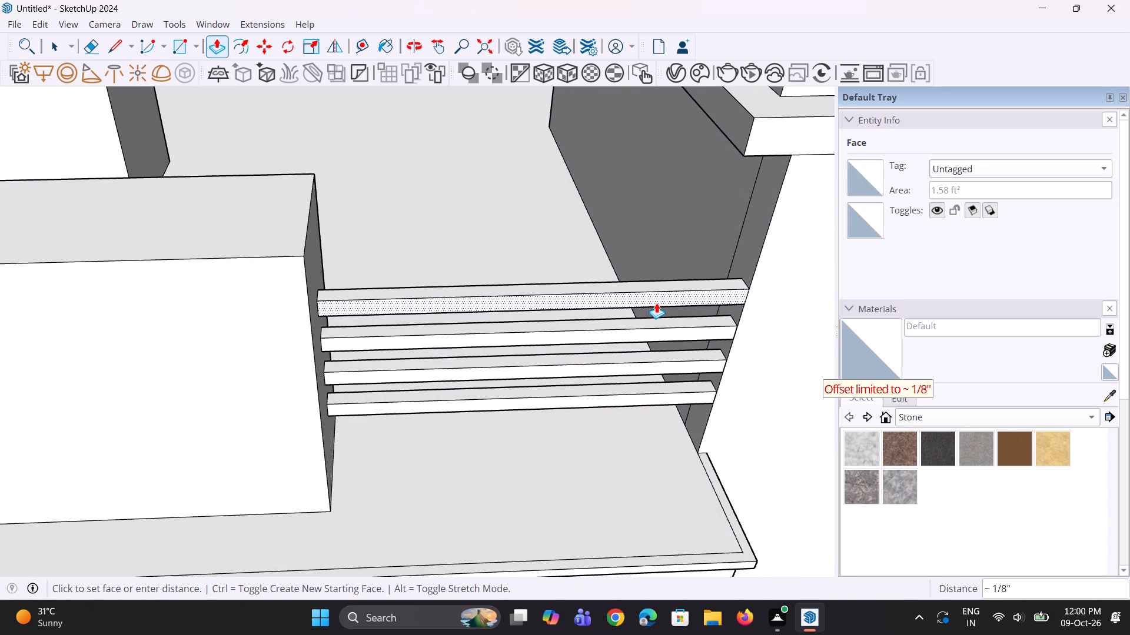
pyautogui.press('Escape')
# Push/pull the terrace-side face of the topmost railing bar 3/4" and repeat the same offset on the three bars below.
pyautogui.moveTo(589, 312); pyautogui.dragTo(712, 386, button='middle')
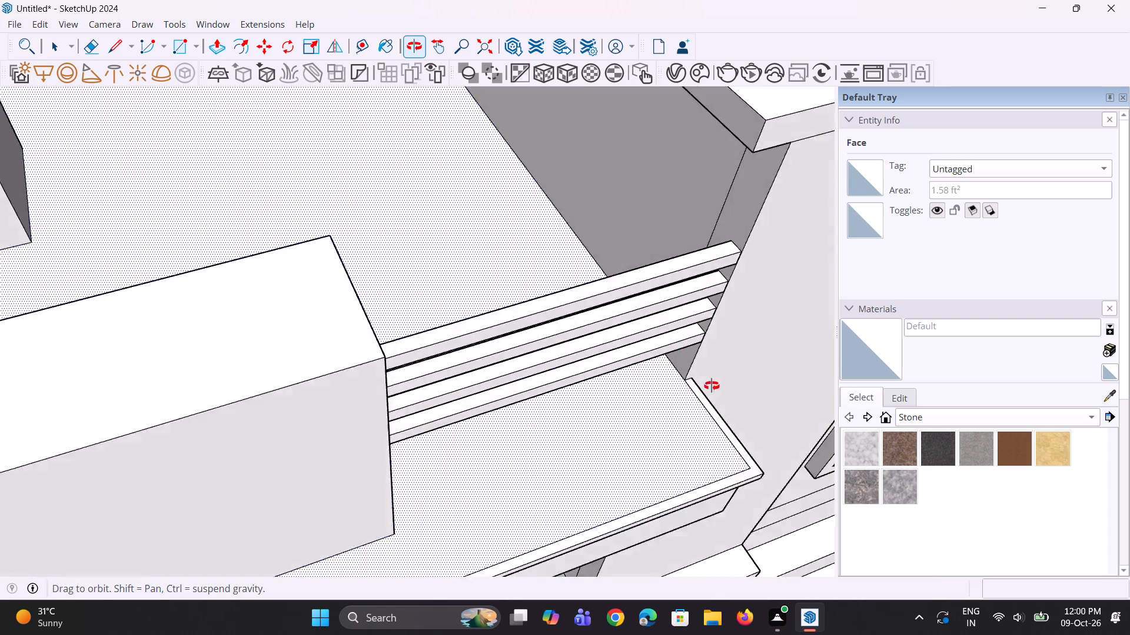
pyautogui.moveTo(712, 386); pyautogui.dragTo(734, 387, button='middle')
pyautogui.scroll(2, 632, 227)
pyautogui.moveTo(583, 281); pyautogui.dragTo(806, 274, button='middle')
pyautogui.moveTo(409, 264); pyautogui.dragTo(411, 264, button='middle')
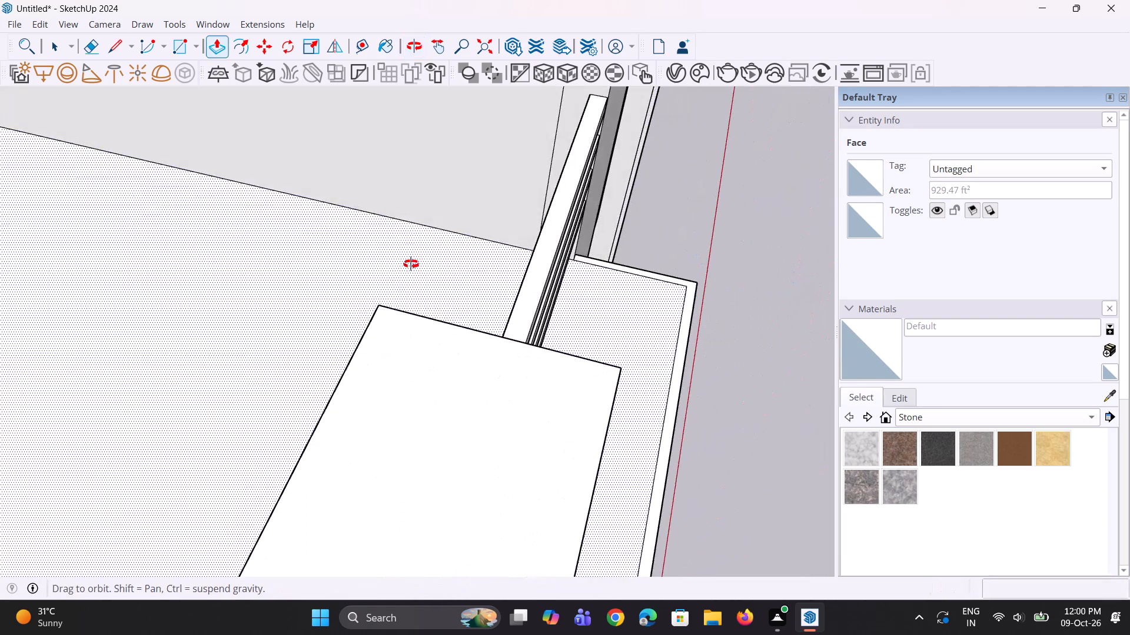
pyautogui.moveTo(411, 264); pyautogui.dragTo(665, 223, button='middle')
pyautogui.click(672, 166)
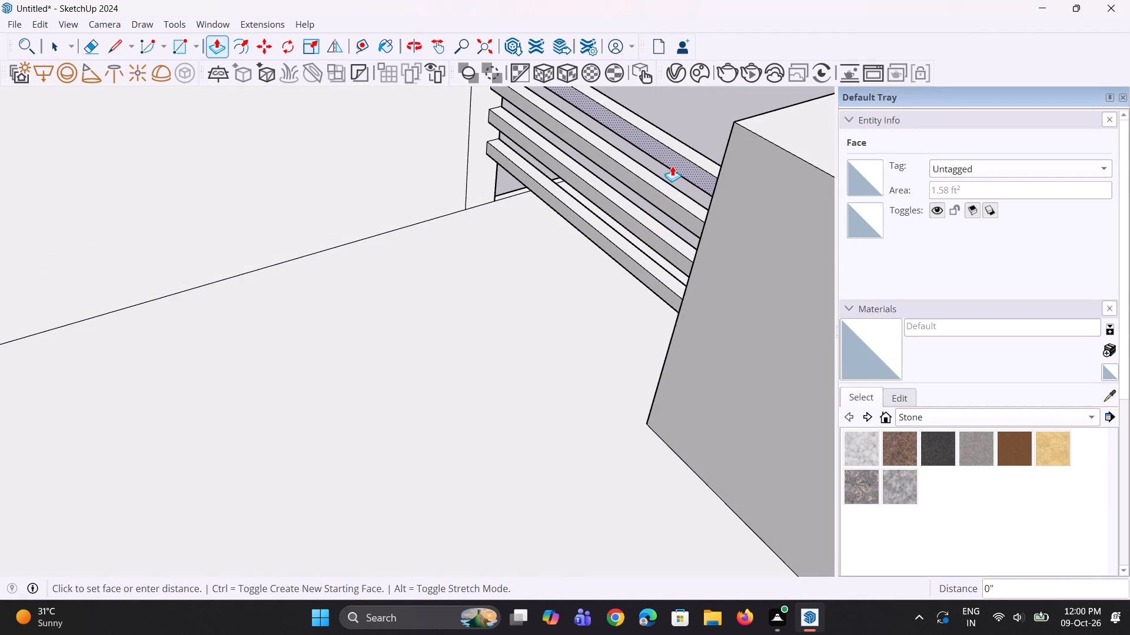
pyautogui.click(669, 168)
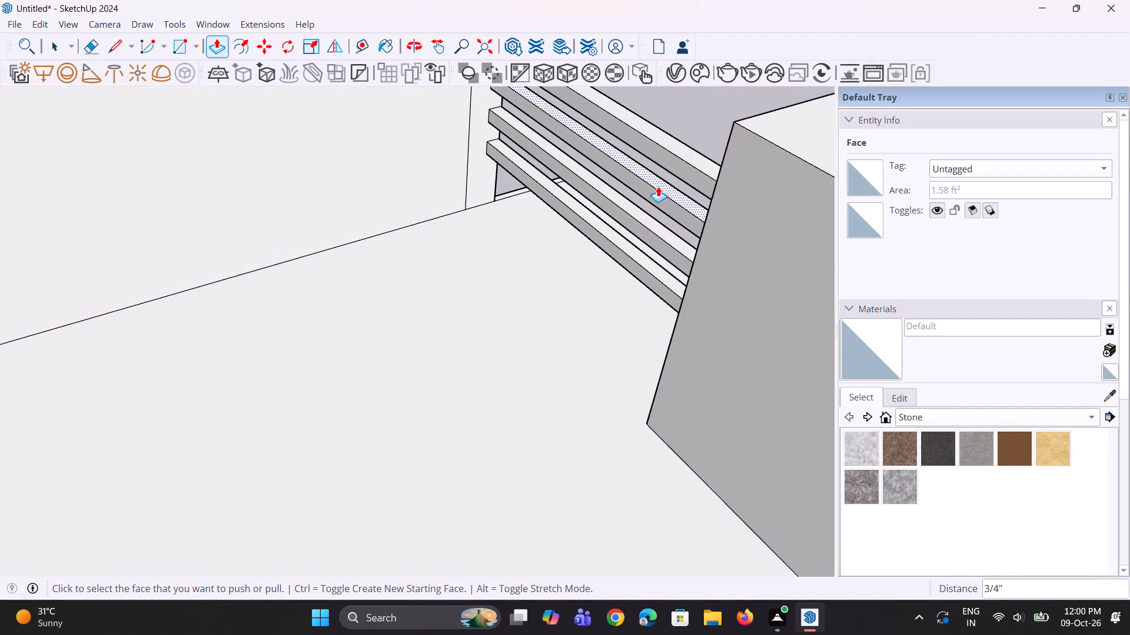
pyautogui.doubleClick(657, 197)
pyautogui.doubleClick(640, 235)
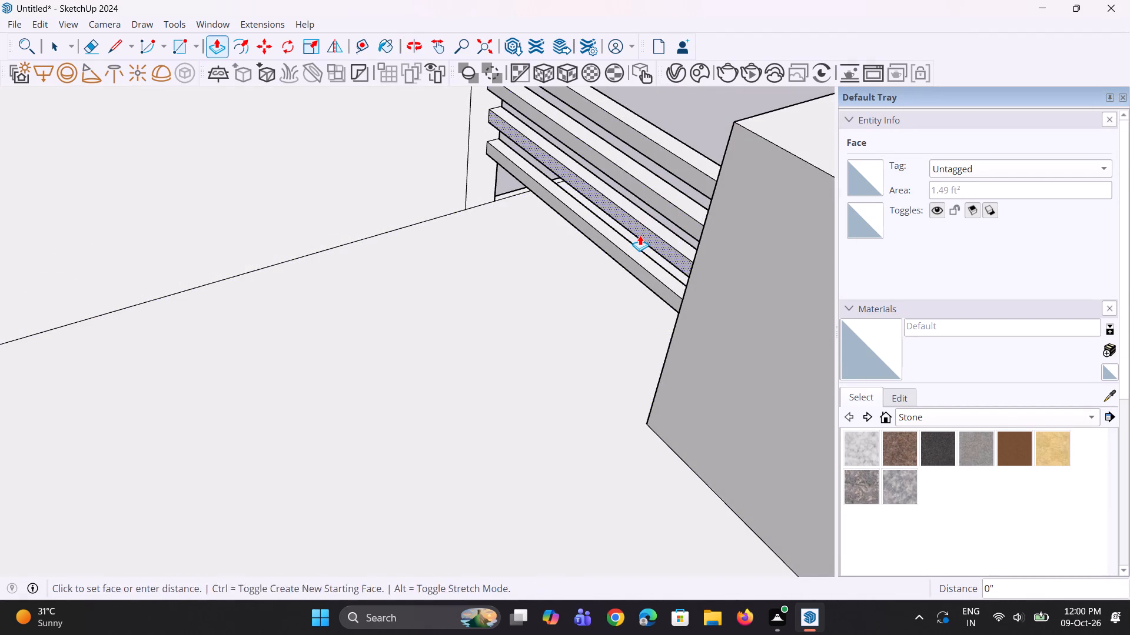
pyautogui.doubleClick(624, 265)
# Examine the whole front facade, the balcony railing bars and the underside of the balcony ledge from several angles.
pyautogui.scroll(-4, 587, 287)
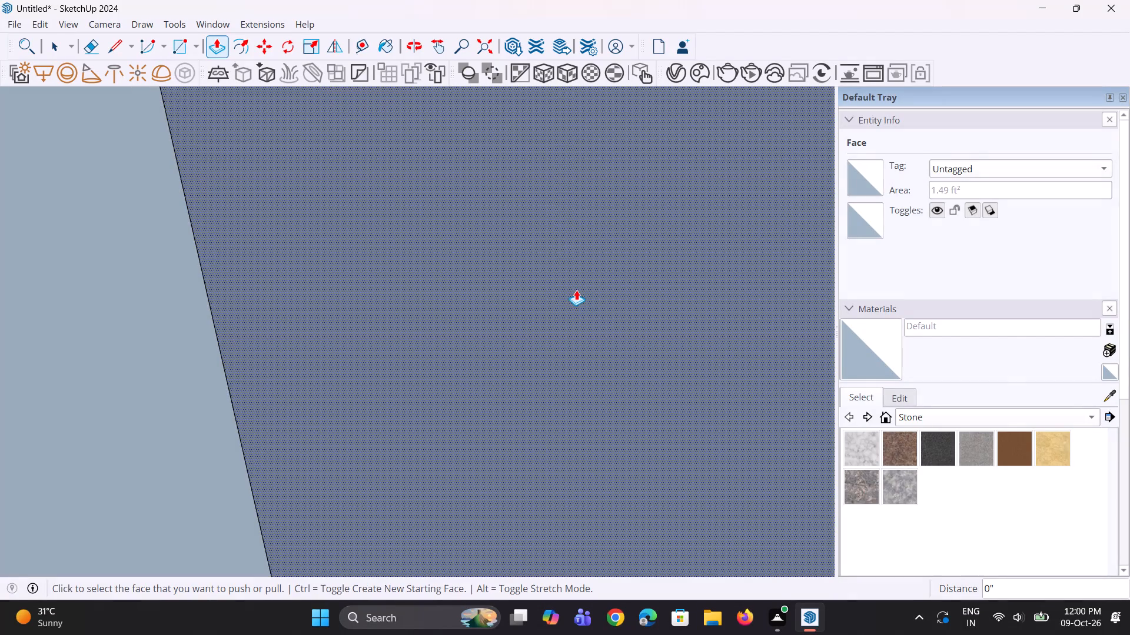
pyautogui.scroll(-2, 569, 290)
pyautogui.click(487, 43)
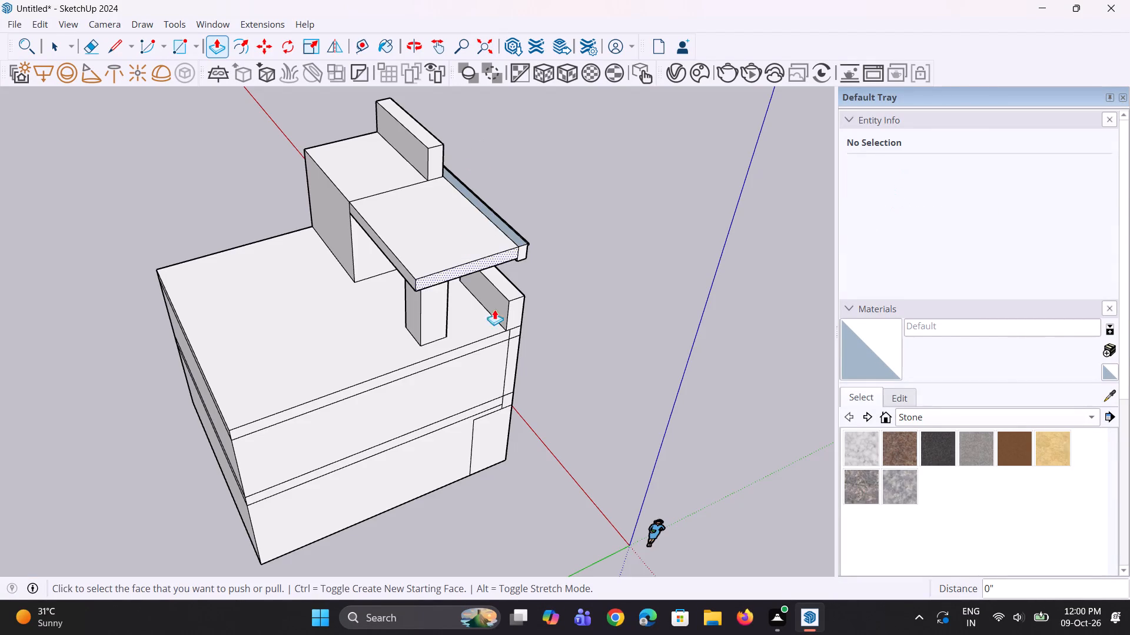
pyautogui.moveTo(497, 315); pyautogui.dragTo(222, 289, button='middle')
pyautogui.moveTo(517, 266); pyautogui.dragTo(148, 276, button='middle')
pyautogui.moveTo(404, 325); pyautogui.dragTo(406, 226, button='middle')
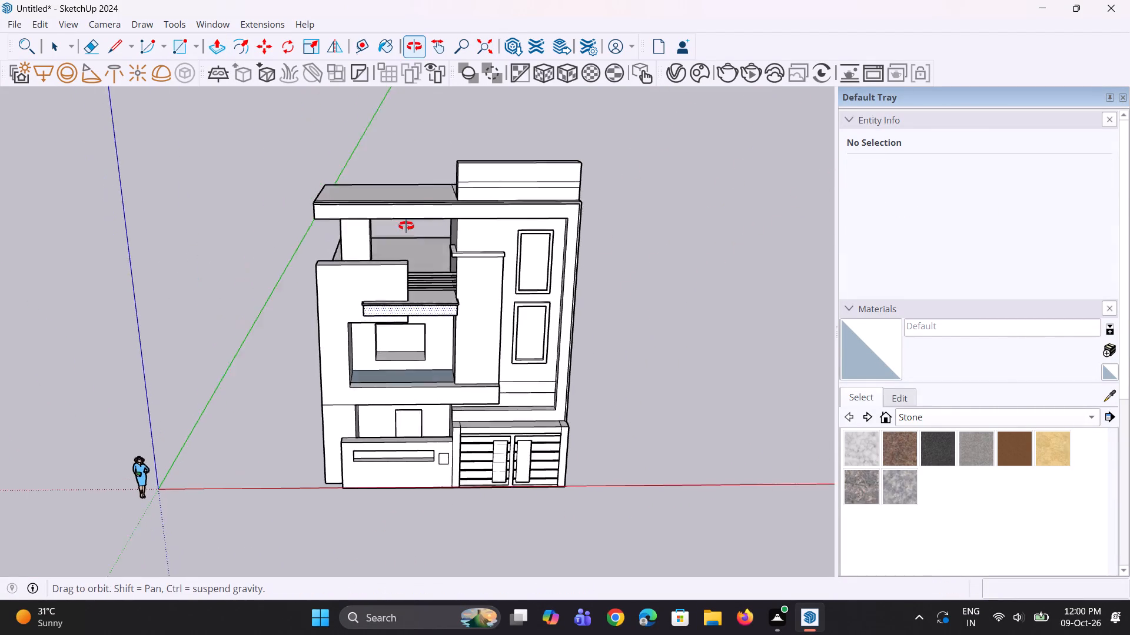
pyautogui.moveTo(406, 226); pyautogui.dragTo(412, 197, button='middle')
pyautogui.scroll(5, 406, 279)
pyautogui.moveTo(406, 309); pyautogui.dragTo(371, 260, button='middle')
pyautogui.scroll(5, 458, 266)
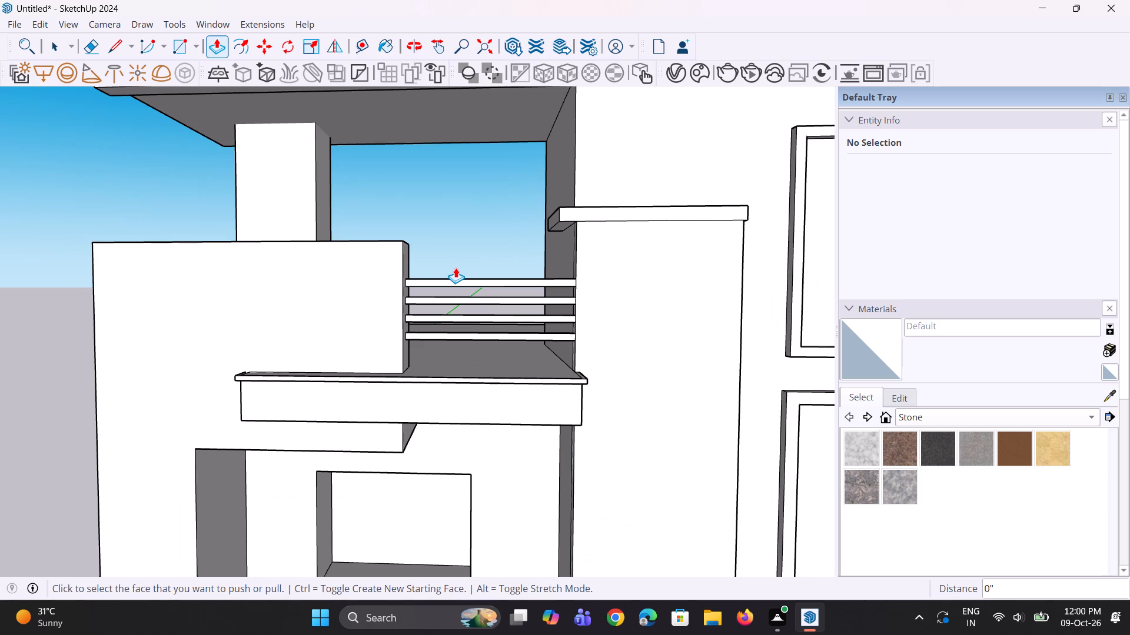
pyautogui.scroll(-7, 455, 363)
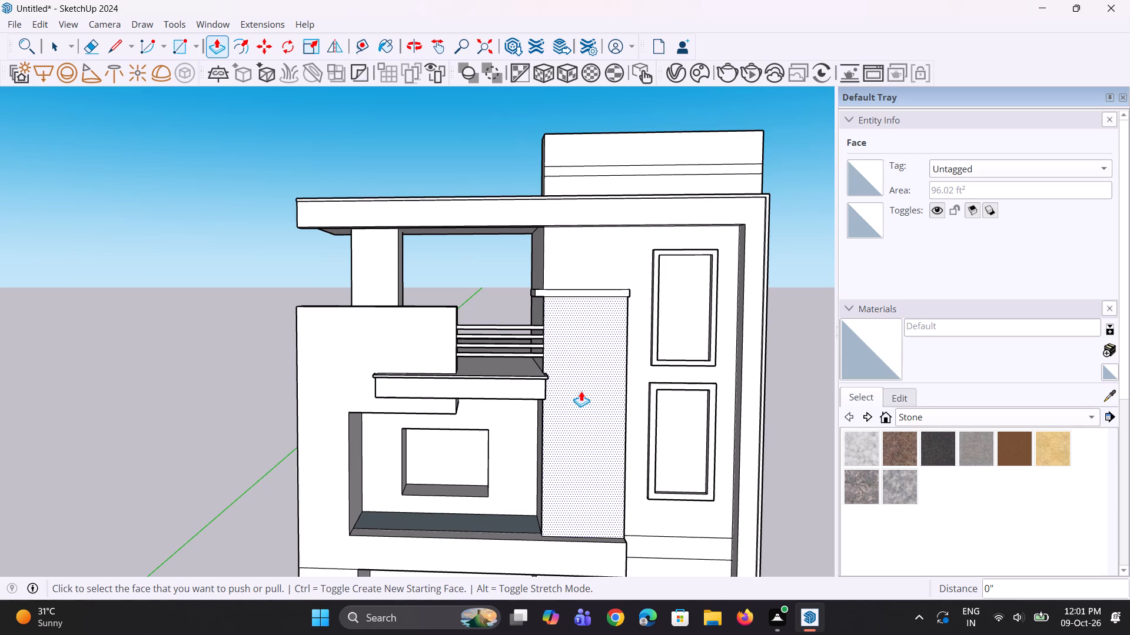
pyautogui.scroll(-4, 553, 385)
pyautogui.moveTo(543, 389); pyautogui.dragTo(526, 386, button='middle')
pyautogui.scroll(-6, 454, 481)
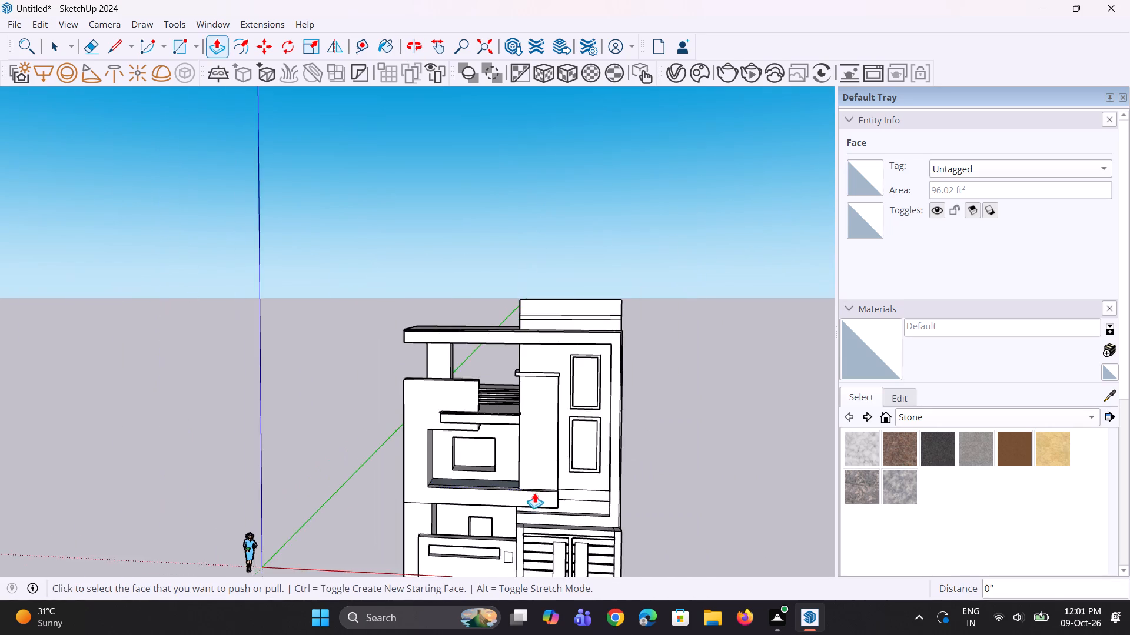
pyautogui.scroll(-1, 534, 493)
pyautogui.moveTo(445, 504); pyautogui.dragTo(436, 486, button='middle')
pyautogui.scroll(3, 380, 480)
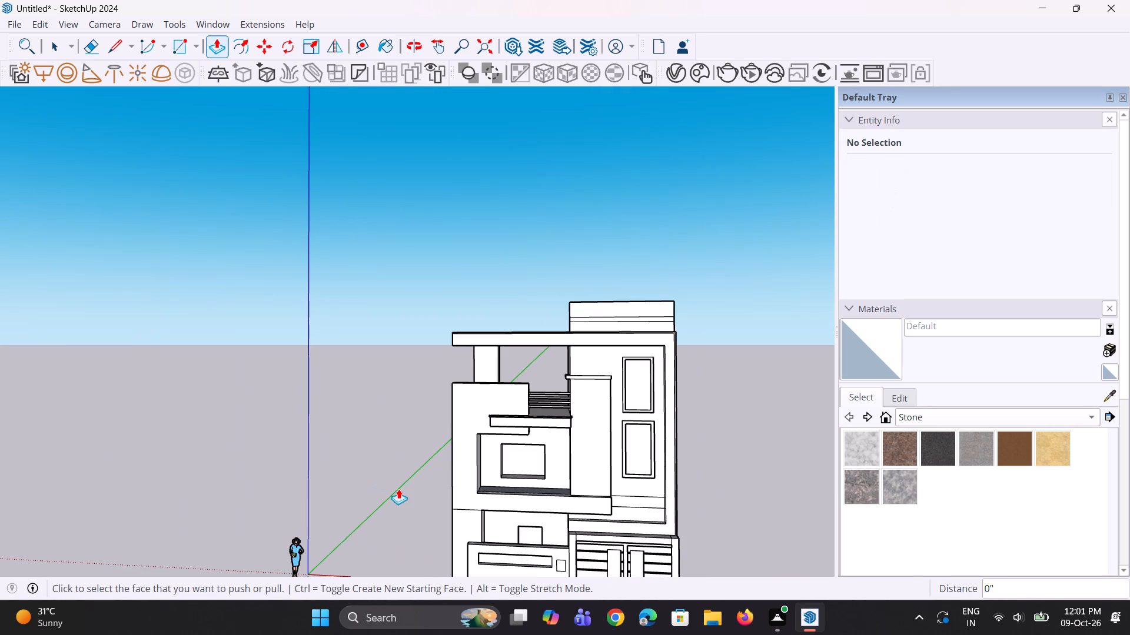
pyautogui.scroll(-2, 413, 494)
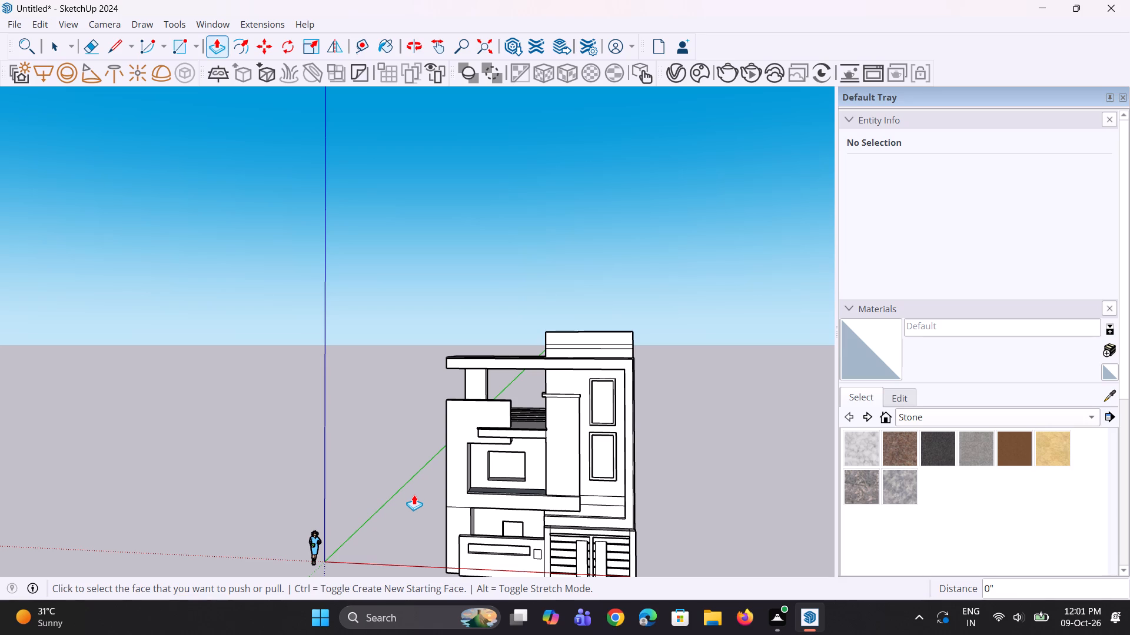
pyautogui.moveTo(420, 501); pyautogui.dragTo(481, 544, button='middle')
pyautogui.press('space')
pyautogui.press('space')
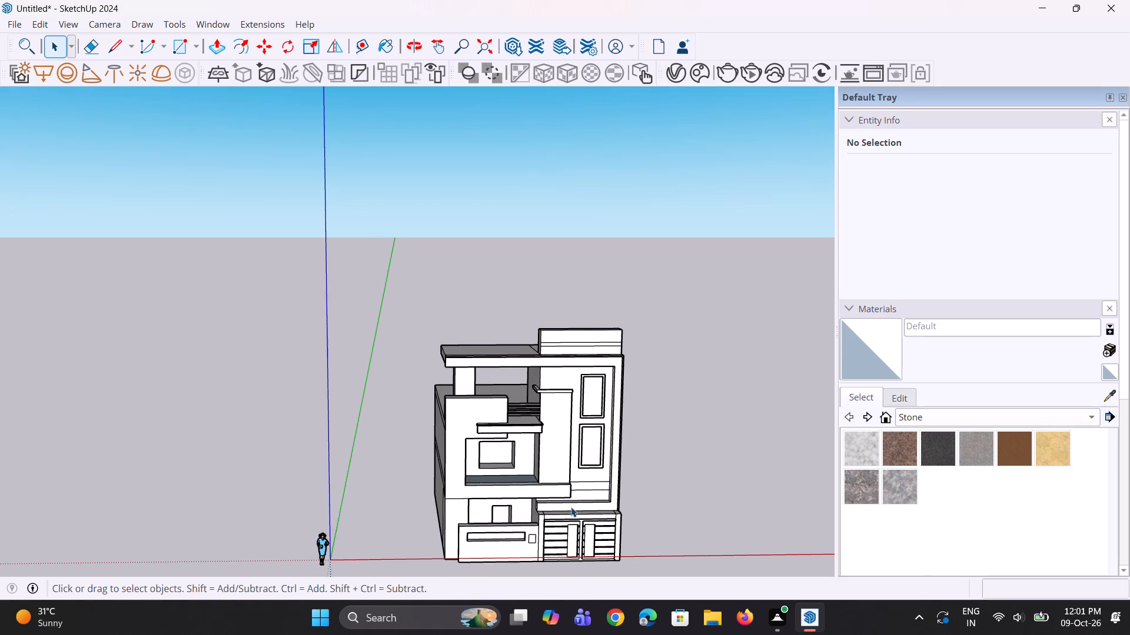
pyautogui.scroll(5, 486, 503)
pyautogui.scroll(-8, 476, 486)
pyautogui.moveTo(497, 482); pyautogui.dragTo(461, 480, button='middle')
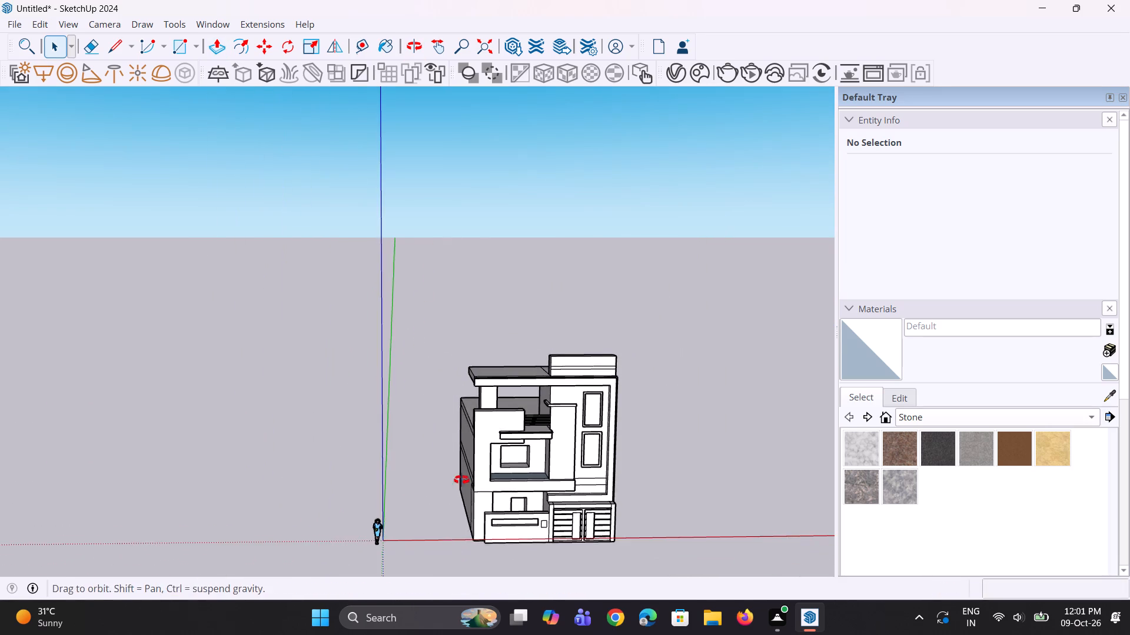
pyautogui.moveTo(461, 480); pyautogui.dragTo(444, 473, button='middle')
pyautogui.scroll(7, 482, 450)
pyautogui.moveTo(503, 503); pyautogui.dragTo(528, 459, button='middle')
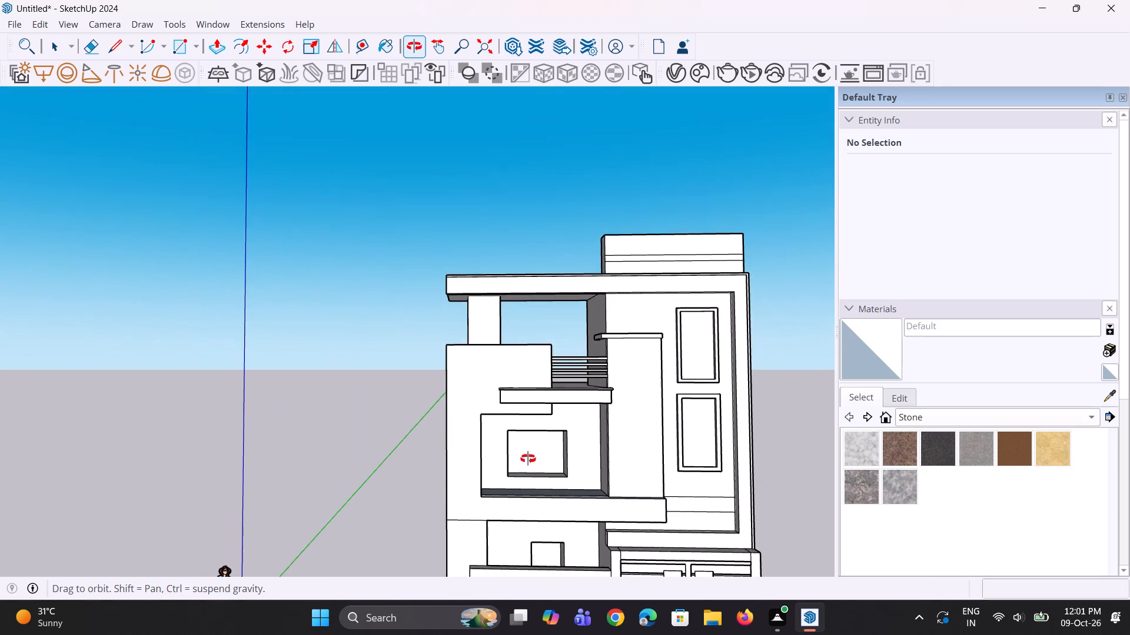
pyautogui.moveTo(528, 459); pyautogui.dragTo(521, 447, button='middle')
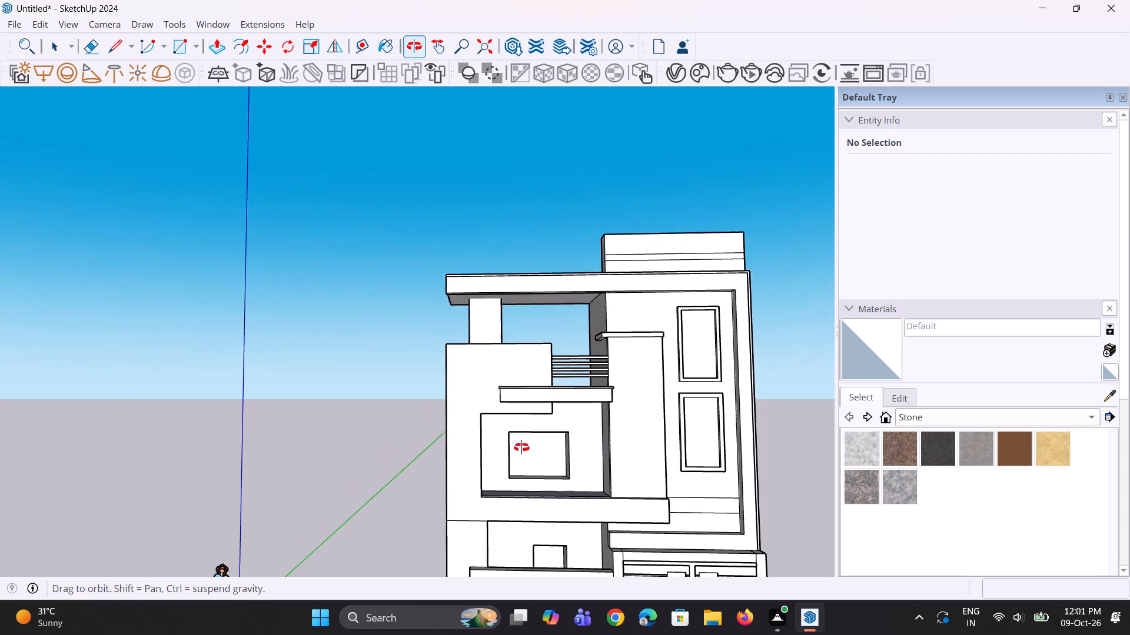
pyautogui.moveTo(521, 447); pyautogui.dragTo(517, 450, button='middle')
pyautogui.scroll(2, 533, 459)
pyautogui.moveTo(553, 472); pyautogui.dragTo(559, 426, button='middle')
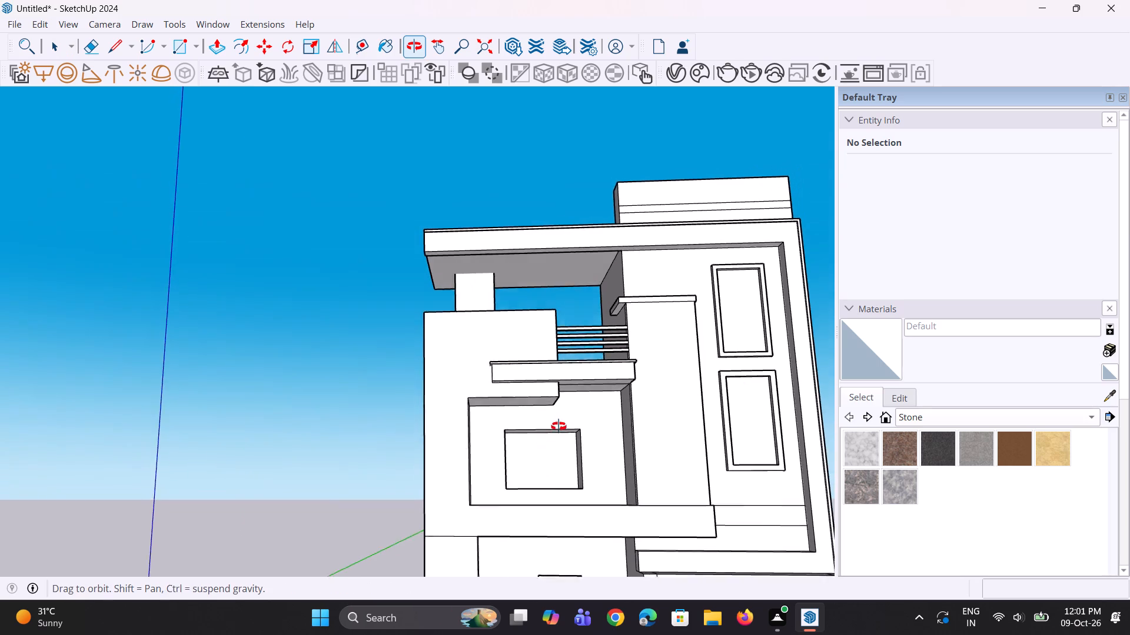
pyautogui.moveTo(559, 426); pyautogui.dragTo(559, 419, button='middle')
# Draw a rectangle about 3' 1/4" wide and 2.72 ft² in area on the ledge's underside, ending at its column-side edge.
pyautogui.press('r')
pyautogui.moveTo(607, 409); pyautogui.dragTo(600, 382, button='middle')
pyautogui.scroll(3, 600, 378)
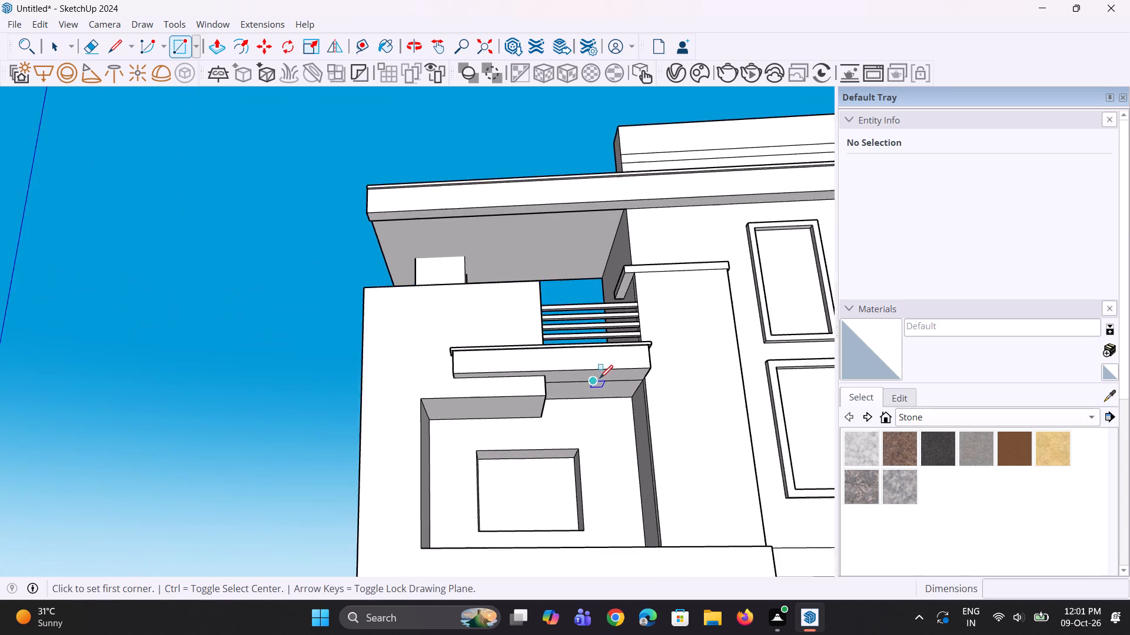
pyautogui.scroll(6, 600, 378)
pyautogui.moveTo(600, 381); pyautogui.dragTo(601, 304, button='middle')
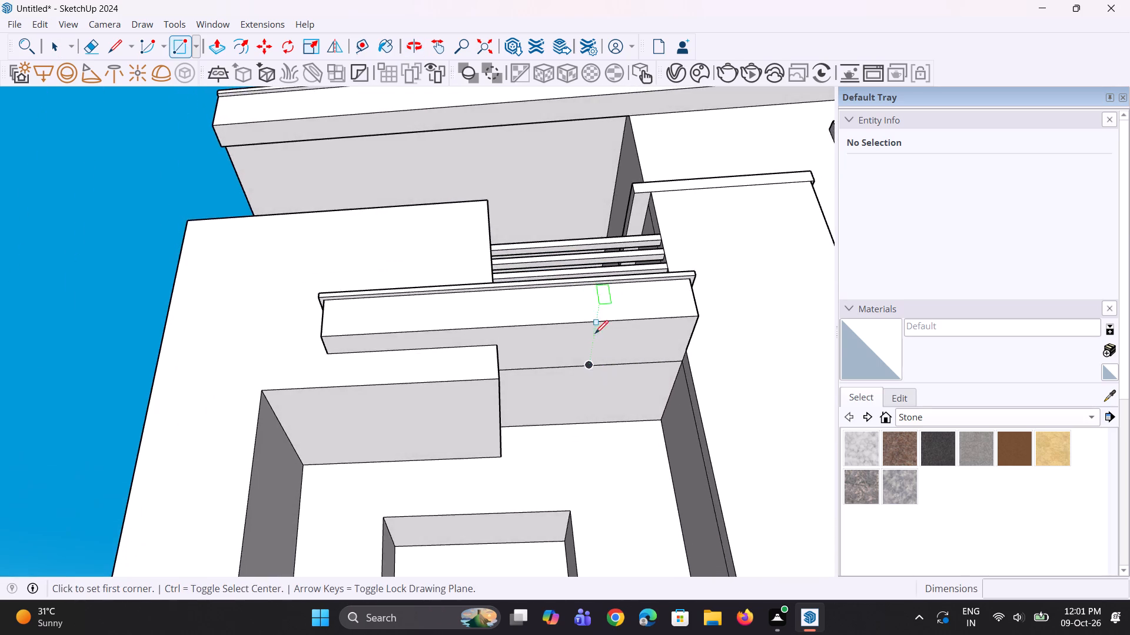
pyautogui.scroll(2, 596, 355)
pyautogui.moveTo(590, 340); pyautogui.dragTo(589, 292, button='middle')
pyautogui.scroll(-1, 590, 337)
pyautogui.click(583, 315)
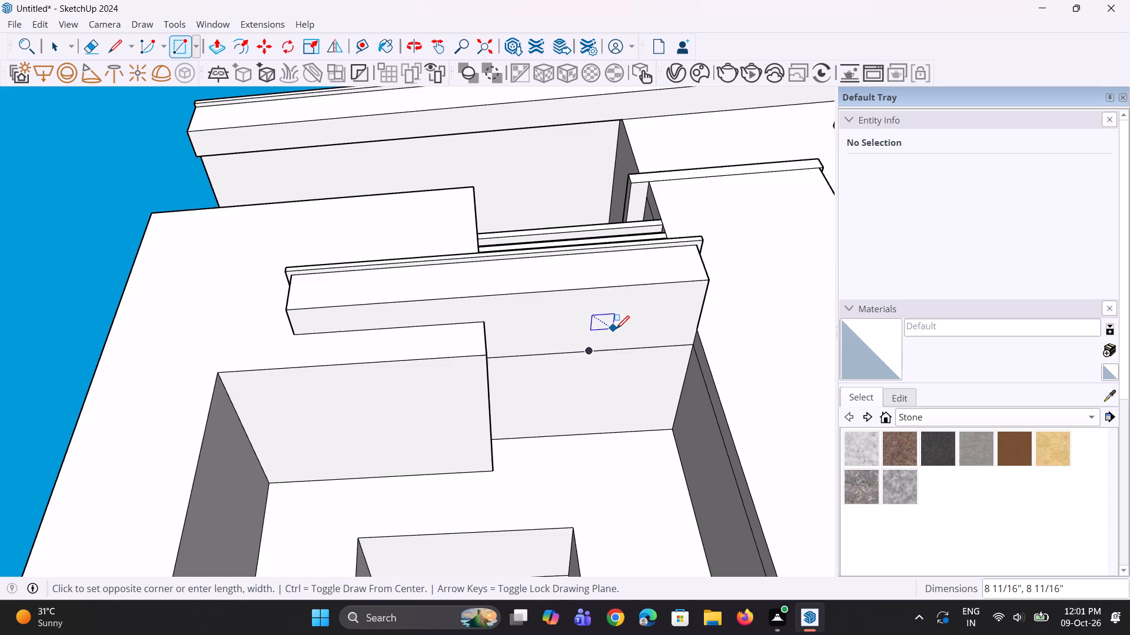
pyautogui.click(697, 322)
# Extrude the rectangle under the ledge 10' down to the lower balcony band as a pillar.
pyautogui.moveTo(626, 386); pyautogui.dragTo(624, 399, button='middle')
pyautogui.press('p')
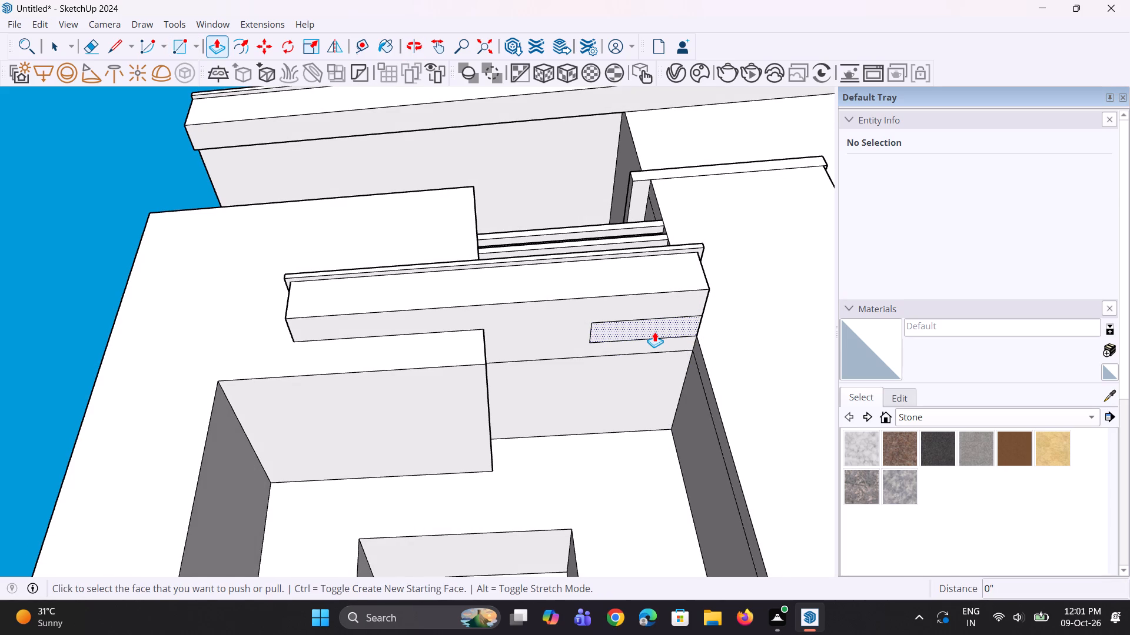
pyautogui.click(655, 331)
pyautogui.scroll(-9, 638, 402)
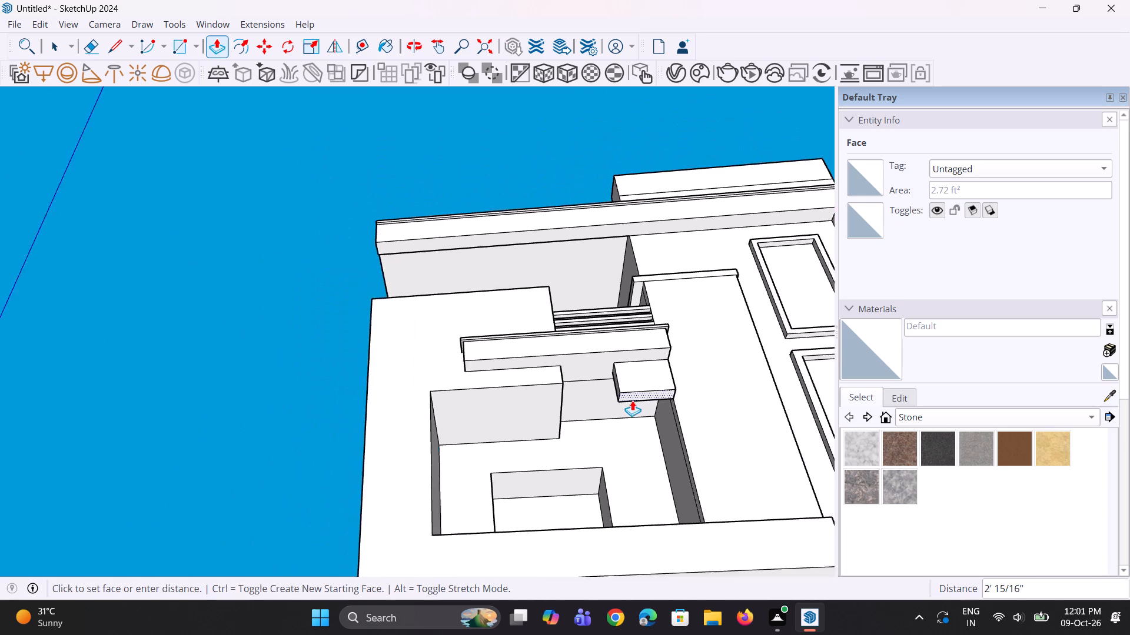
pyautogui.scroll(-3, 632, 400)
pyautogui.click(616, 487)
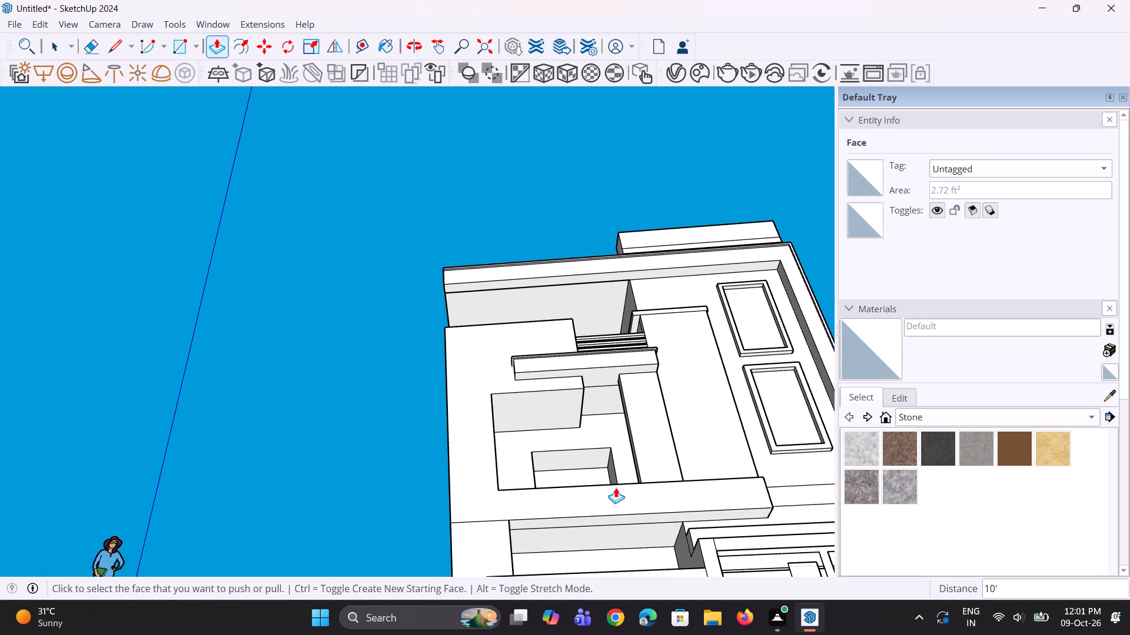
pyautogui.moveTo(659, 390); pyautogui.dragTo(372, 587, button='middle')
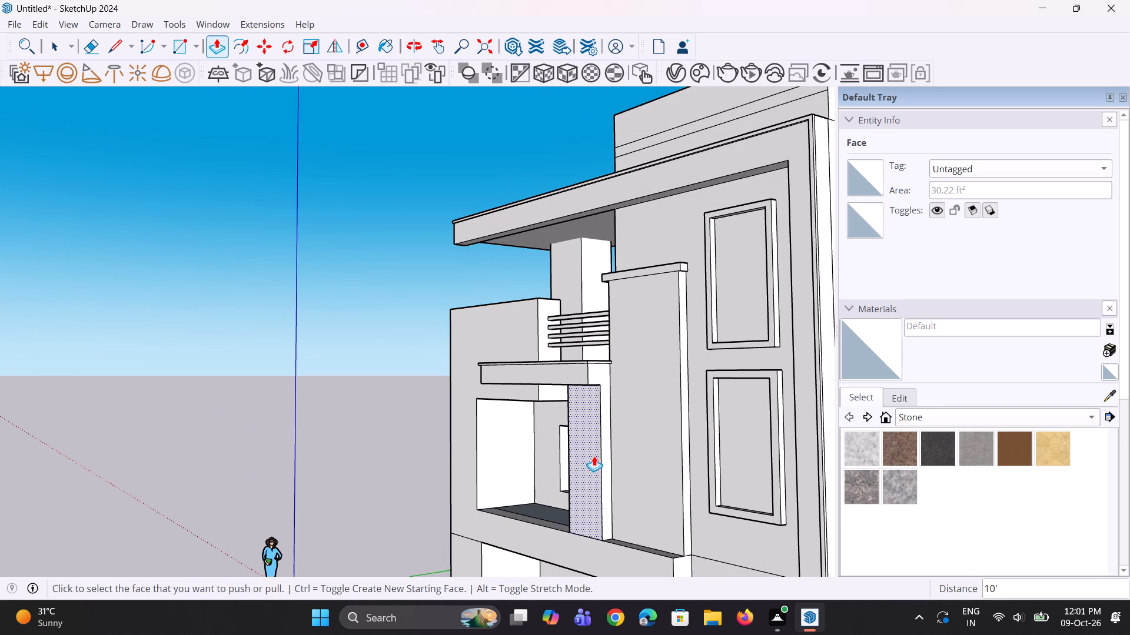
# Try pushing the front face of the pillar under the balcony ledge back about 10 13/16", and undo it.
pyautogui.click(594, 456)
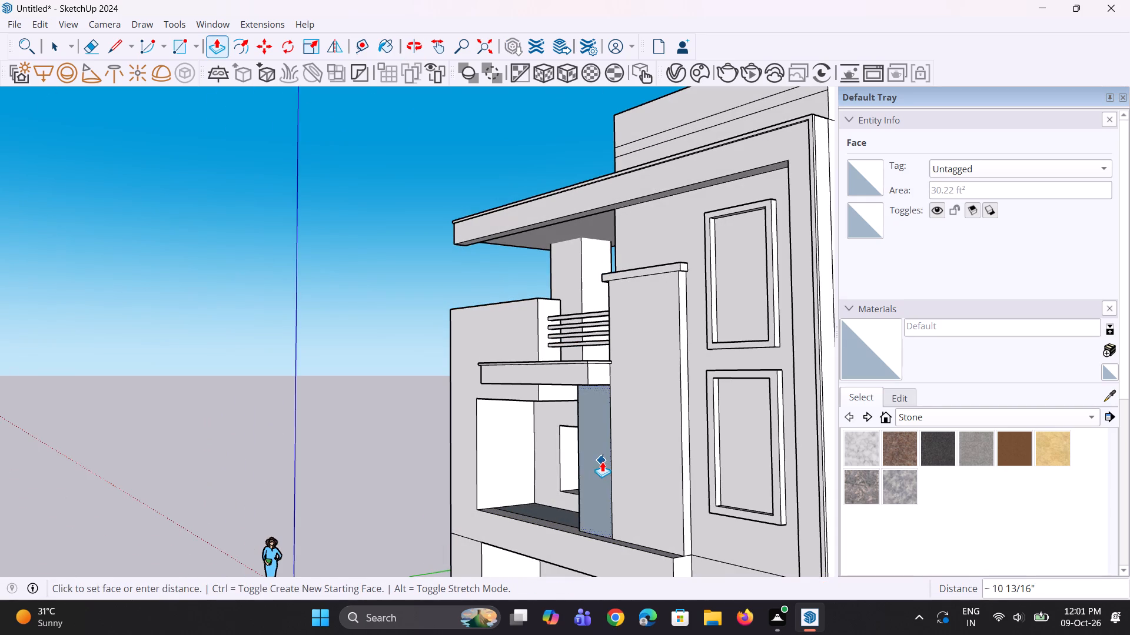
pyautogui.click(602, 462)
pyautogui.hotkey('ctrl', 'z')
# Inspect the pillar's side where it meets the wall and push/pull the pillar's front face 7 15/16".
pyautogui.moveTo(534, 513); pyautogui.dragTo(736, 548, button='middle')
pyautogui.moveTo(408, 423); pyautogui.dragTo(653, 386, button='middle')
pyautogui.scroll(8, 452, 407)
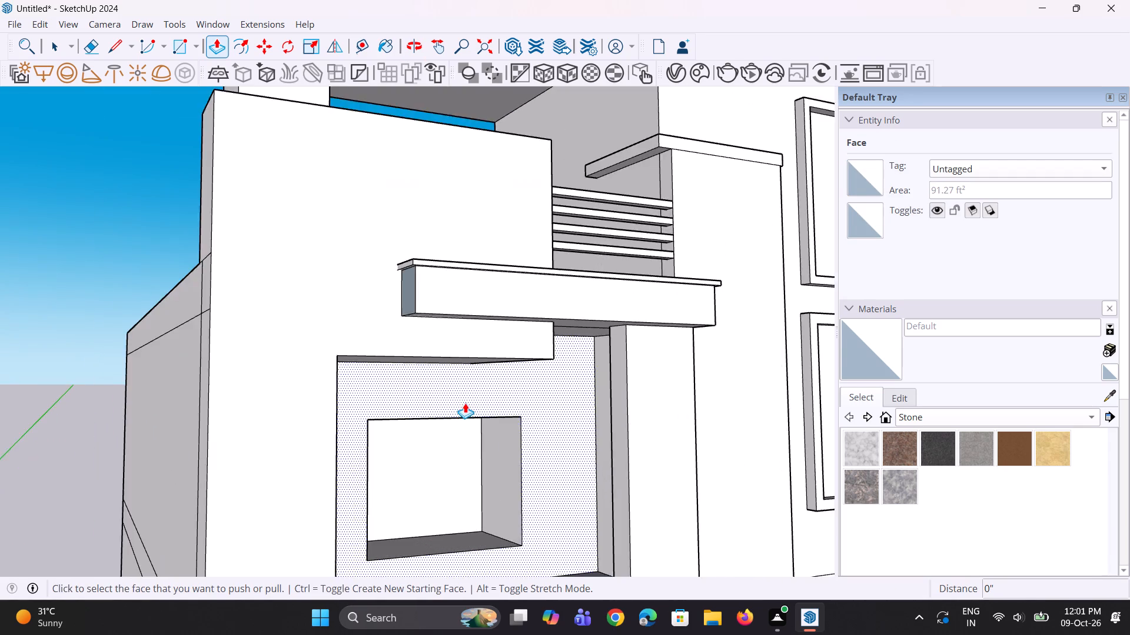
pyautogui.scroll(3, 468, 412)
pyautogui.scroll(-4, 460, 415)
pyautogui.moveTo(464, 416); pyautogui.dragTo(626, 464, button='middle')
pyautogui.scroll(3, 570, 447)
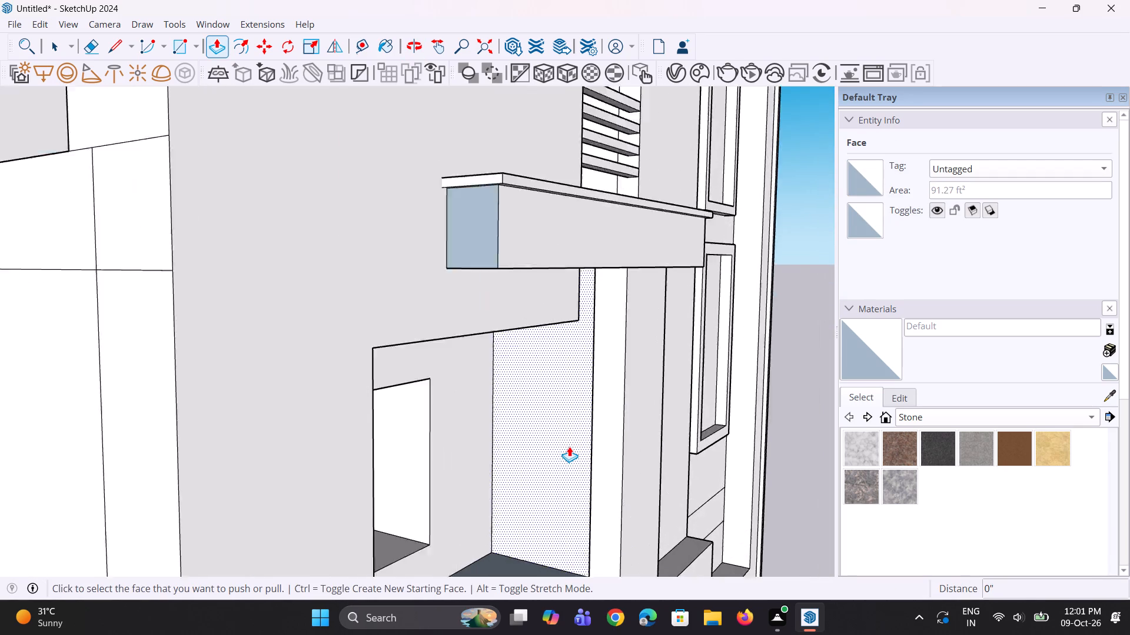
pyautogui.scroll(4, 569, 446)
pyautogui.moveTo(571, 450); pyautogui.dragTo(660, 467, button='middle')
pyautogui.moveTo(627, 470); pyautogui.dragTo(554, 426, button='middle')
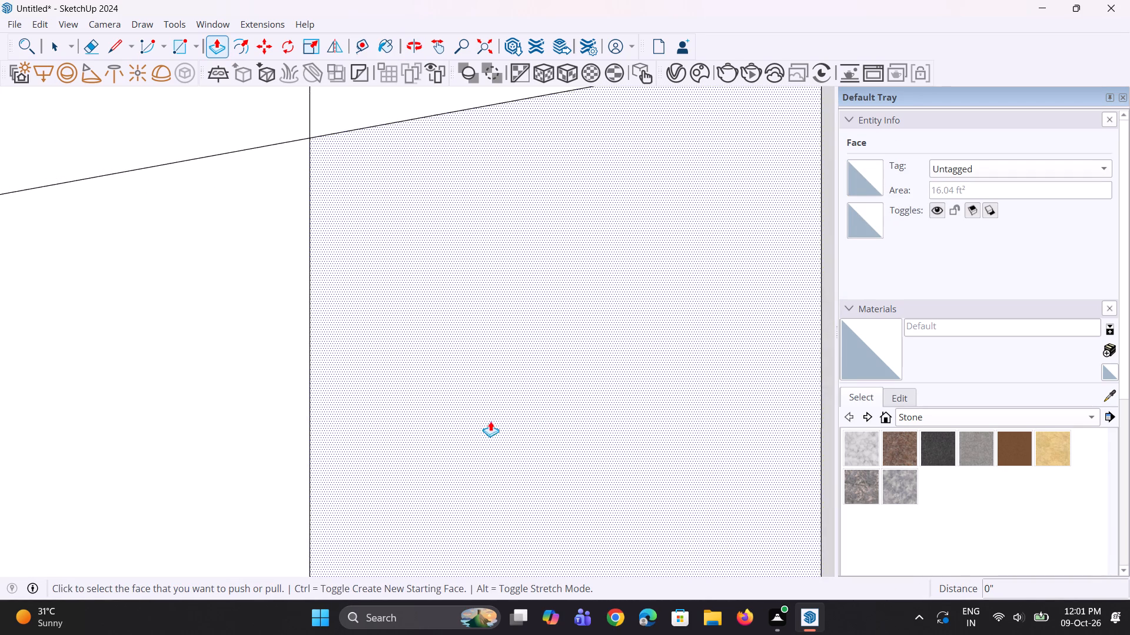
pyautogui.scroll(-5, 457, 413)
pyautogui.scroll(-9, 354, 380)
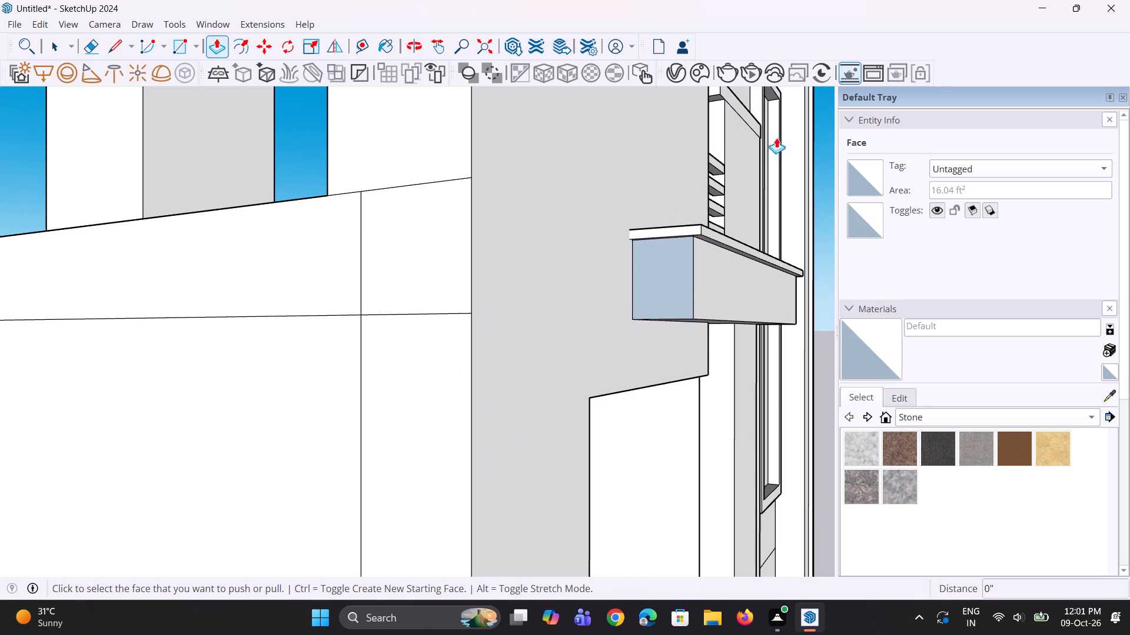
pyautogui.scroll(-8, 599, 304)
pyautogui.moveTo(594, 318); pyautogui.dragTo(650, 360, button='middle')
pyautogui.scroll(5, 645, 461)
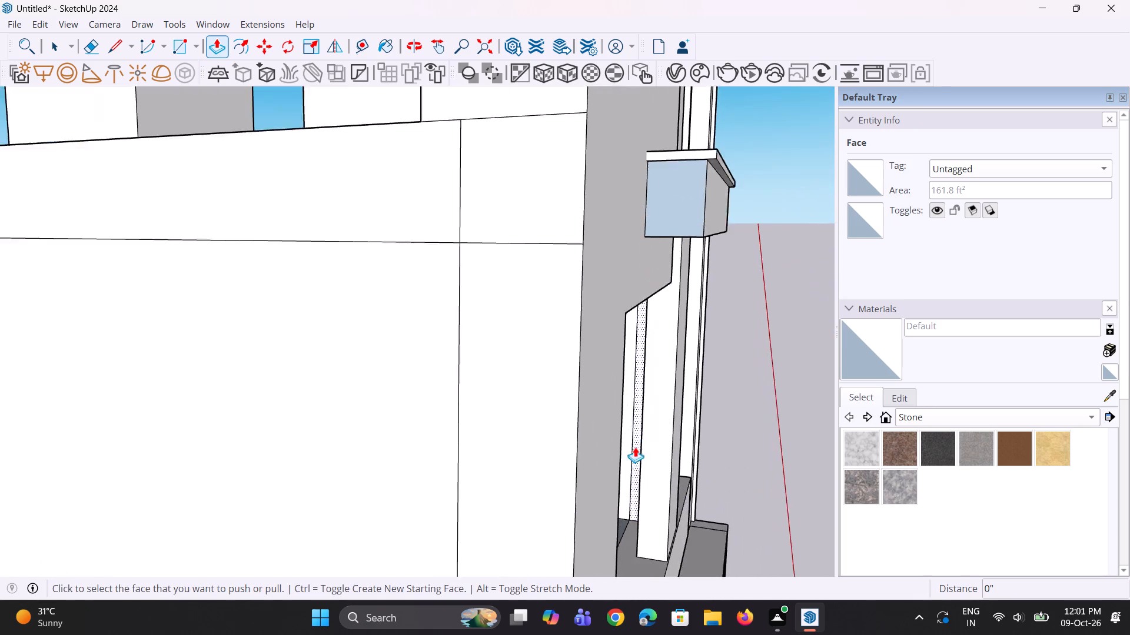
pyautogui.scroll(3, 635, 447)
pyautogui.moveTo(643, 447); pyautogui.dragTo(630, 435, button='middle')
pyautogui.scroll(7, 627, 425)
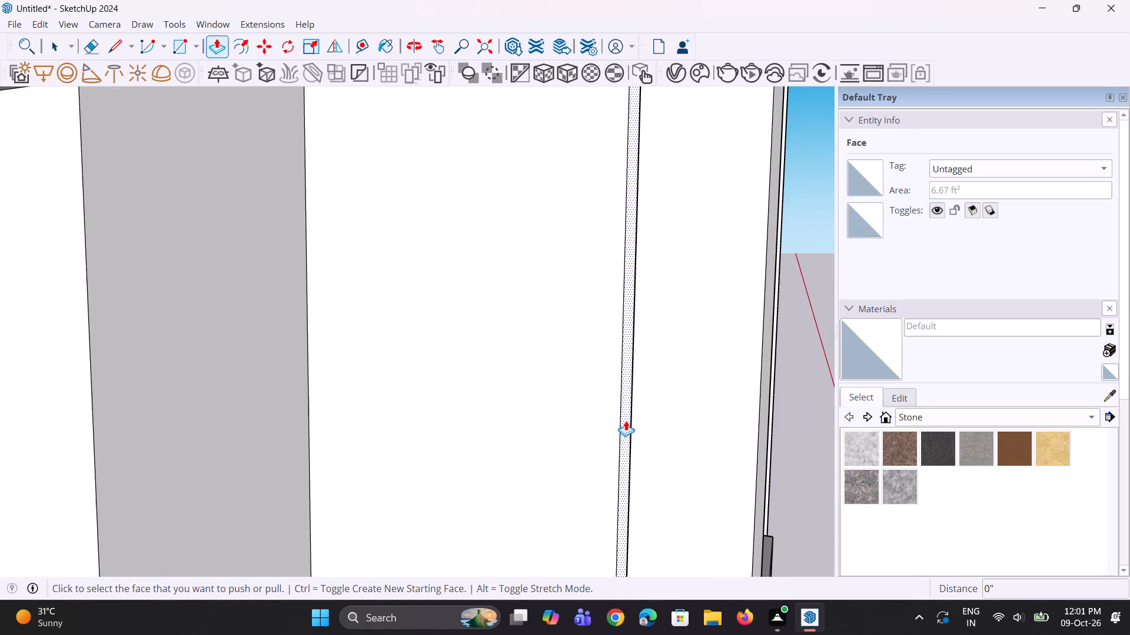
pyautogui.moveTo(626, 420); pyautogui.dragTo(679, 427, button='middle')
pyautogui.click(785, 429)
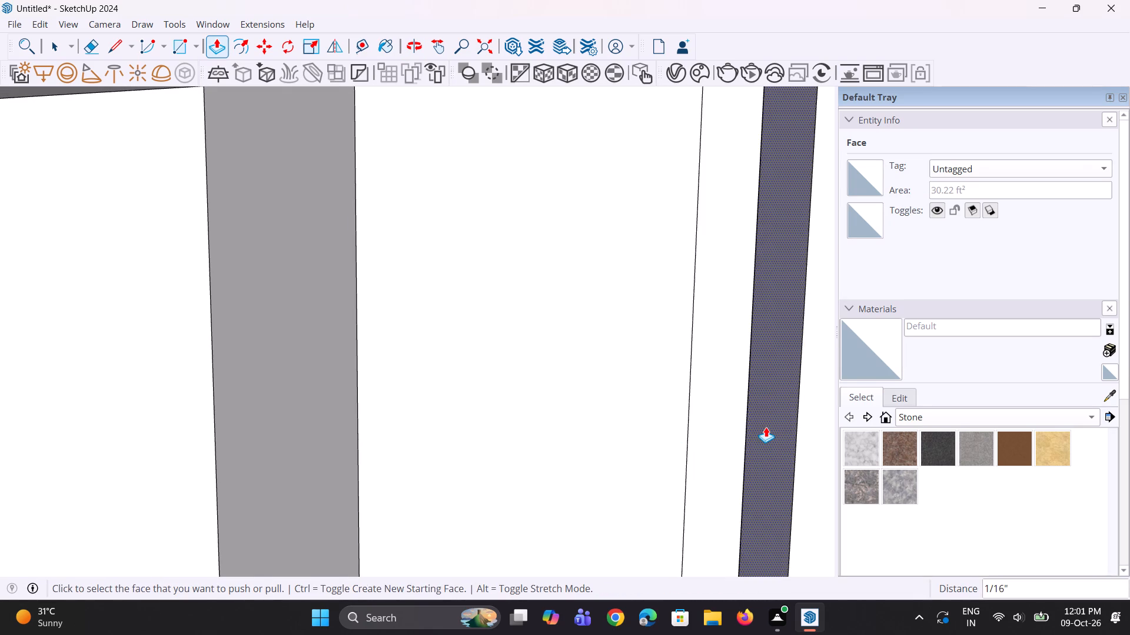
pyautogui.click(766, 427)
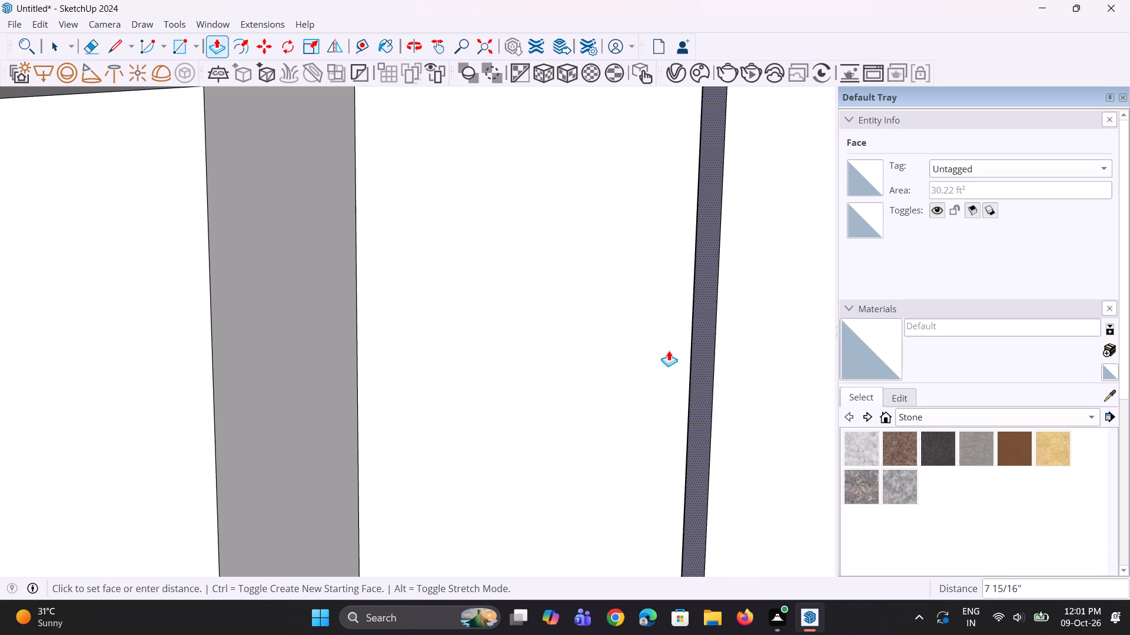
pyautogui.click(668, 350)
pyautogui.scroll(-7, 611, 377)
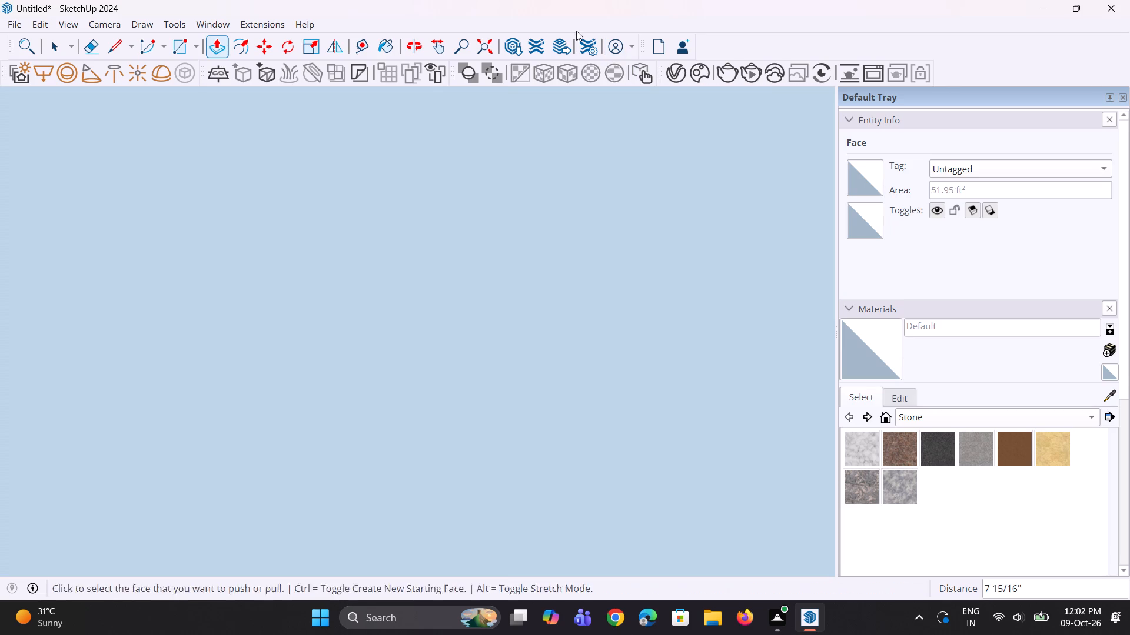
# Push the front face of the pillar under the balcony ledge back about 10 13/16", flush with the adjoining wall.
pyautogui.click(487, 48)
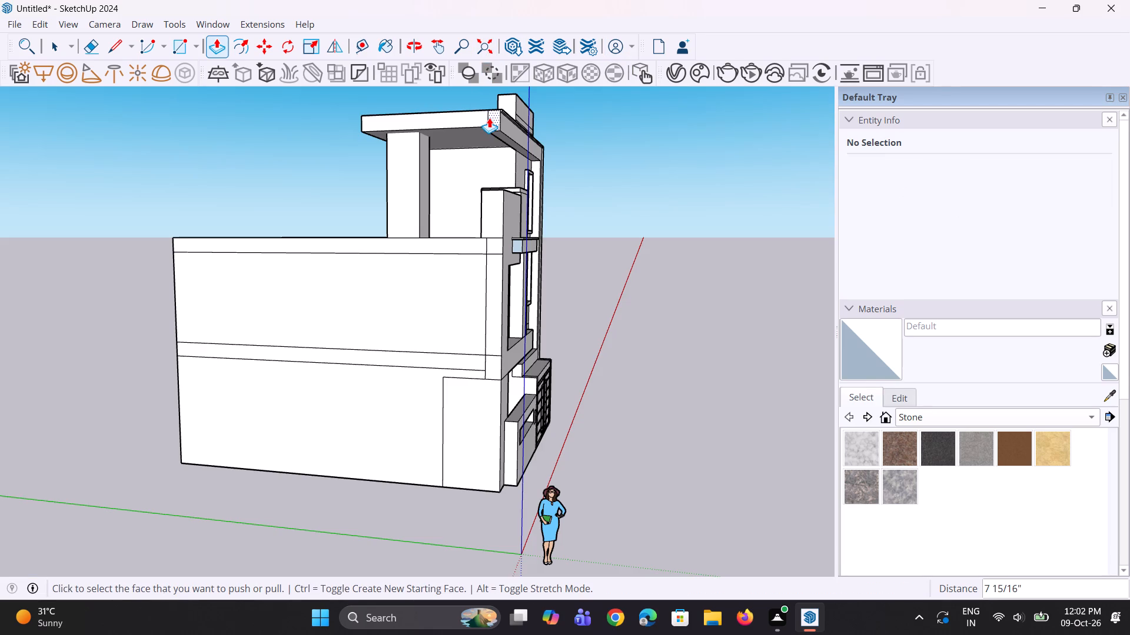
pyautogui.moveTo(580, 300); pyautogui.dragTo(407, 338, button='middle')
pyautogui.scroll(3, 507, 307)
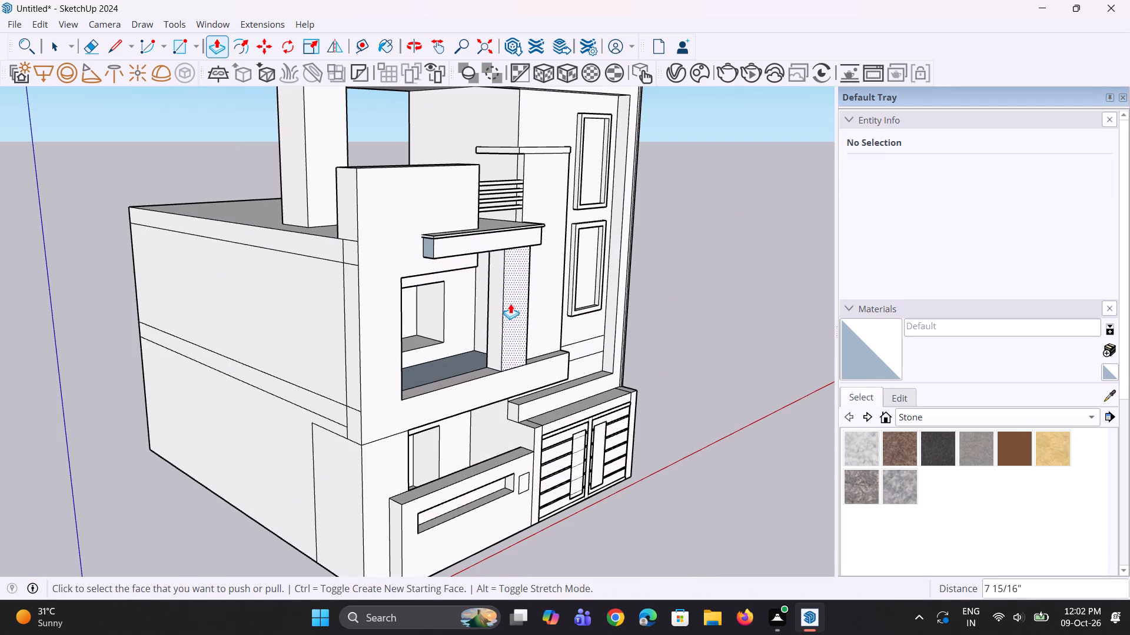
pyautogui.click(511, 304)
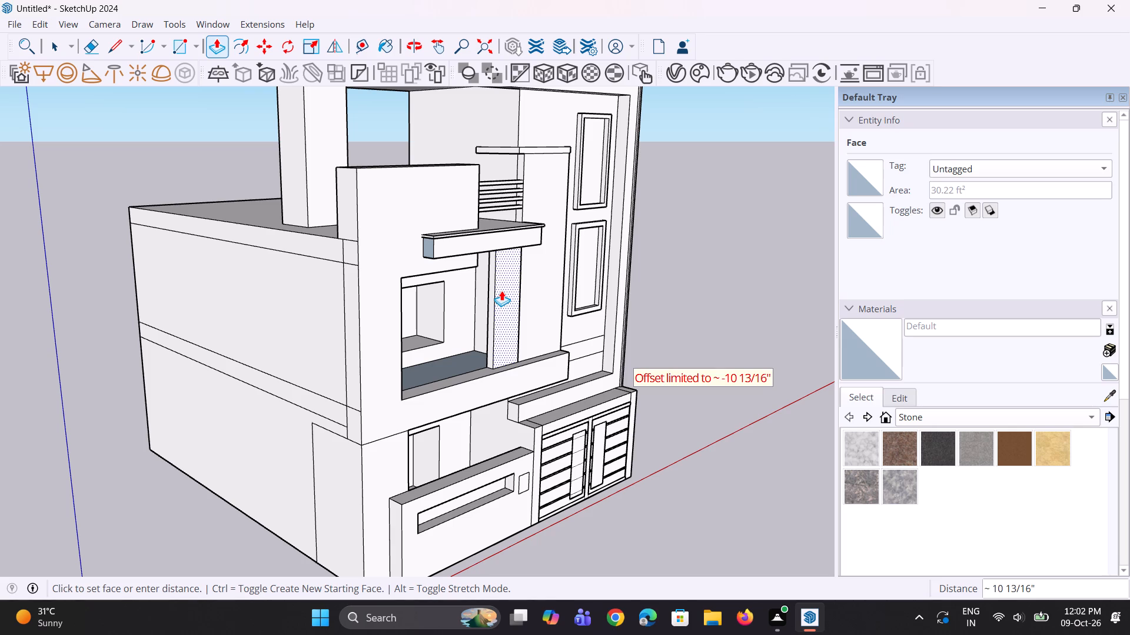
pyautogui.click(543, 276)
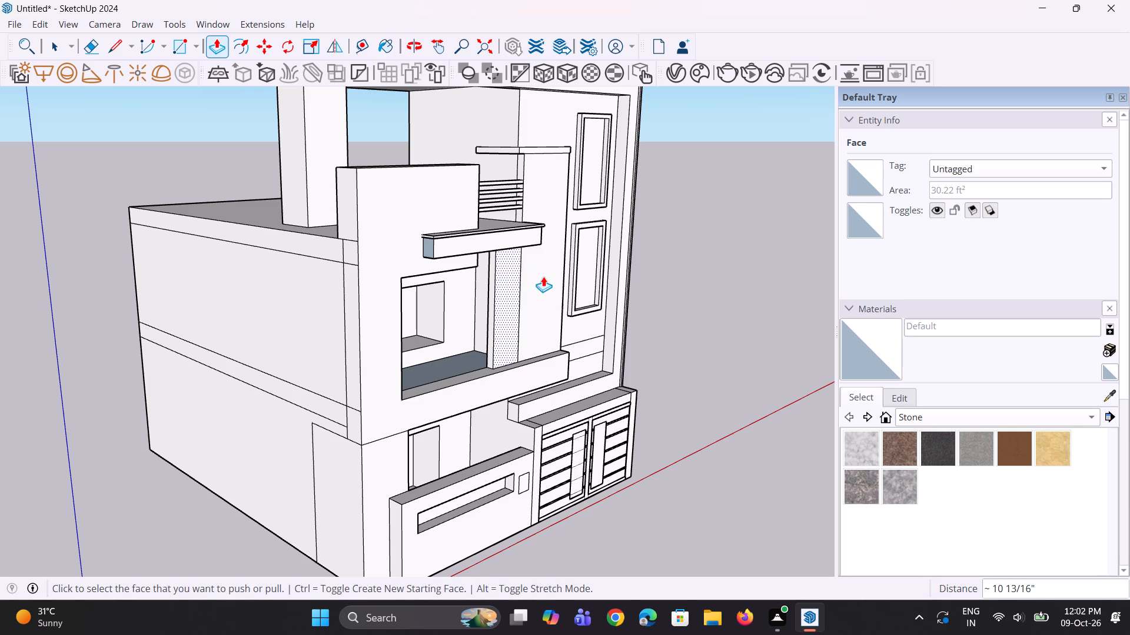
# Examine the front facade, the pillar and the recessed balcony opening above the lower band from several angles.
pyautogui.moveTo(542, 317); pyautogui.dragTo(368, 373, button='middle')
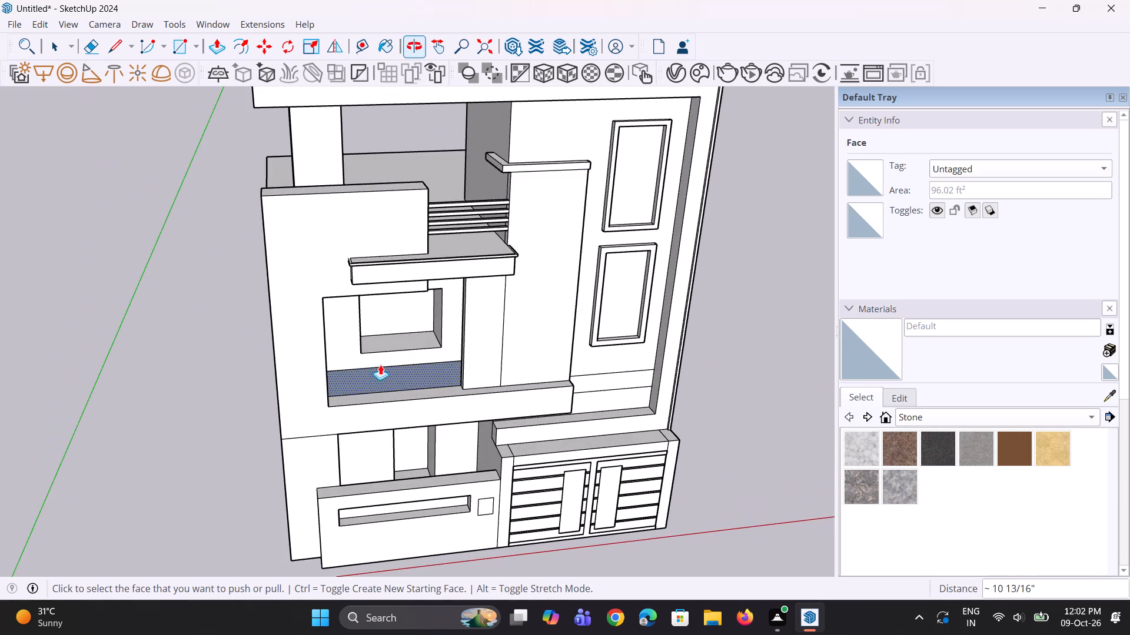
pyautogui.moveTo(414, 356); pyautogui.dragTo(381, 376, button='middle')
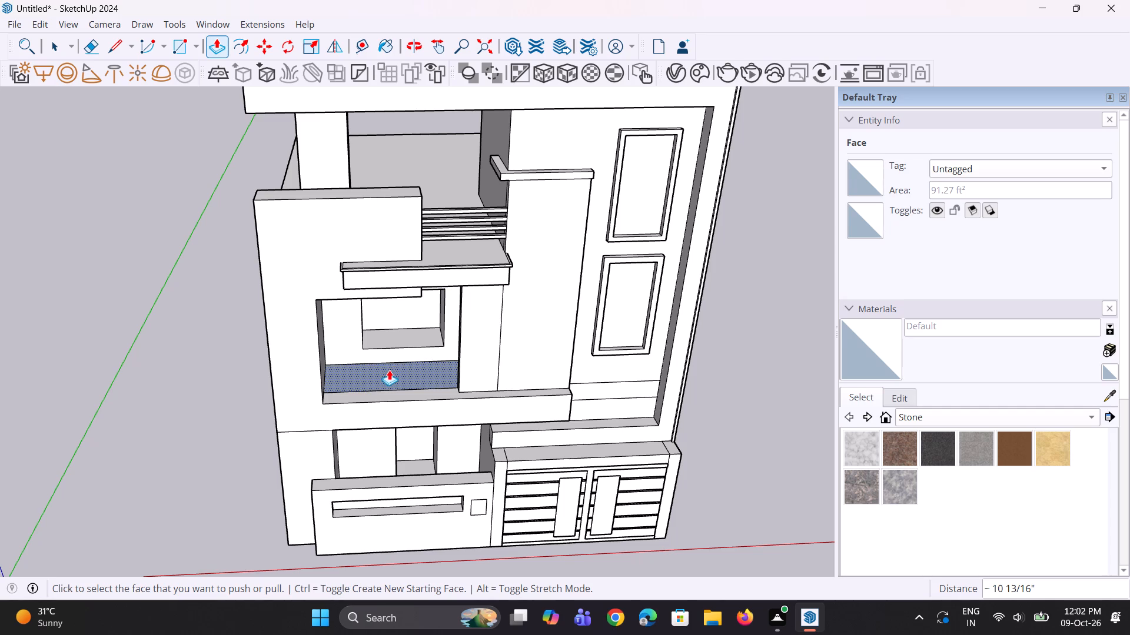
pyautogui.scroll(-2, 476, 388)
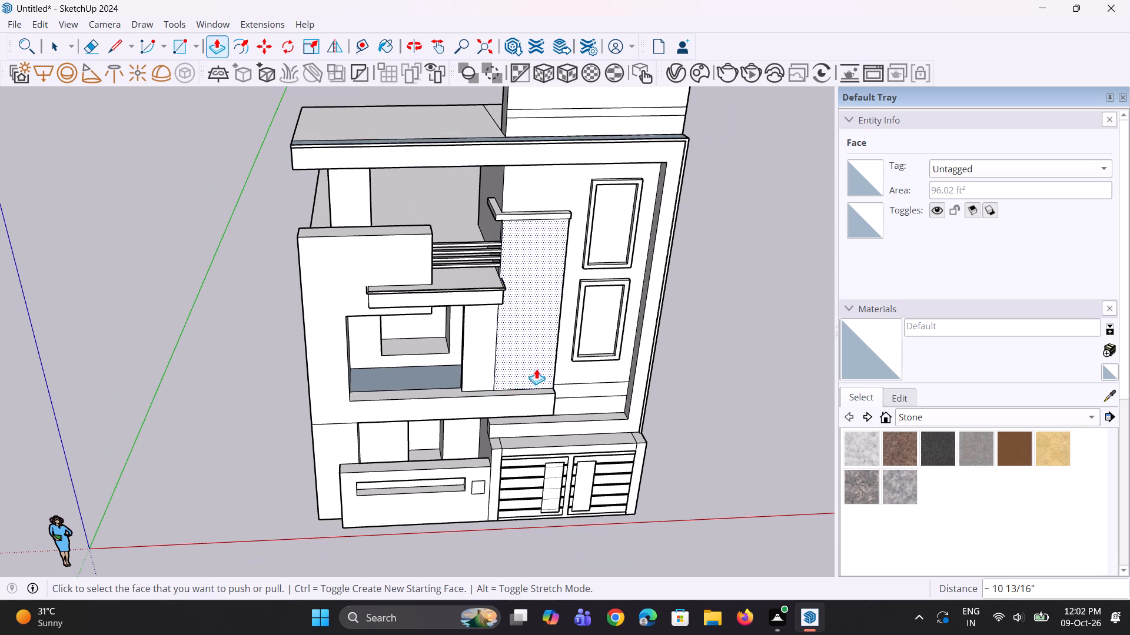
pyautogui.scroll(-3, 538, 367)
pyautogui.moveTo(531, 369); pyautogui.dragTo(523, 329, button='middle')
pyautogui.scroll(2, 457, 369)
pyautogui.moveTo(481, 382); pyautogui.dragTo(494, 397, button='middle')
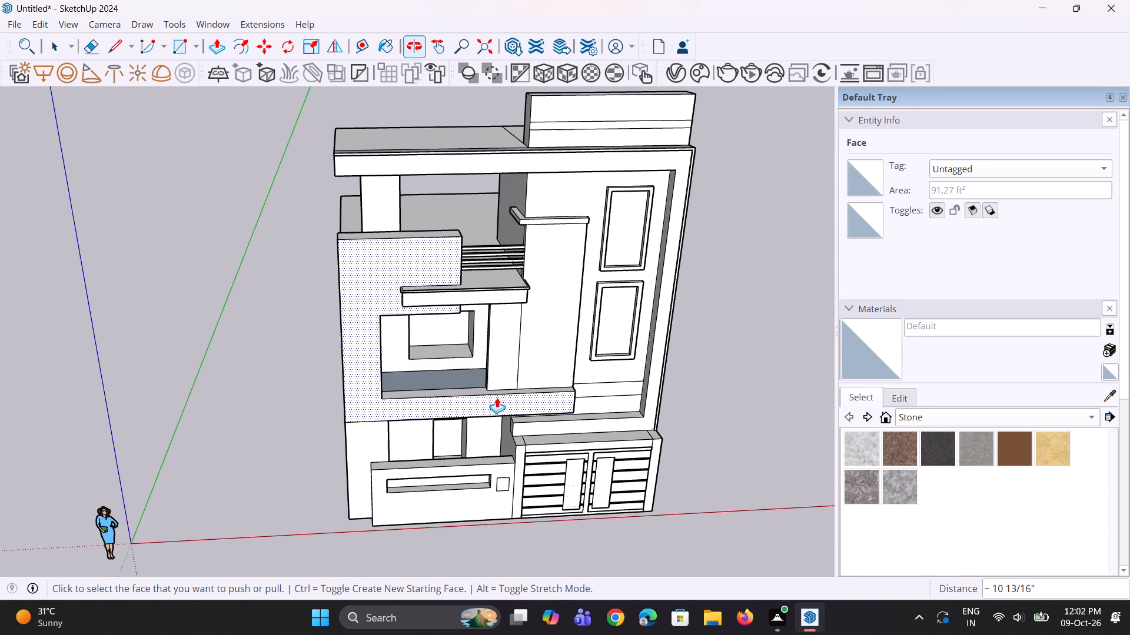
pyautogui.scroll(-2, 492, 385)
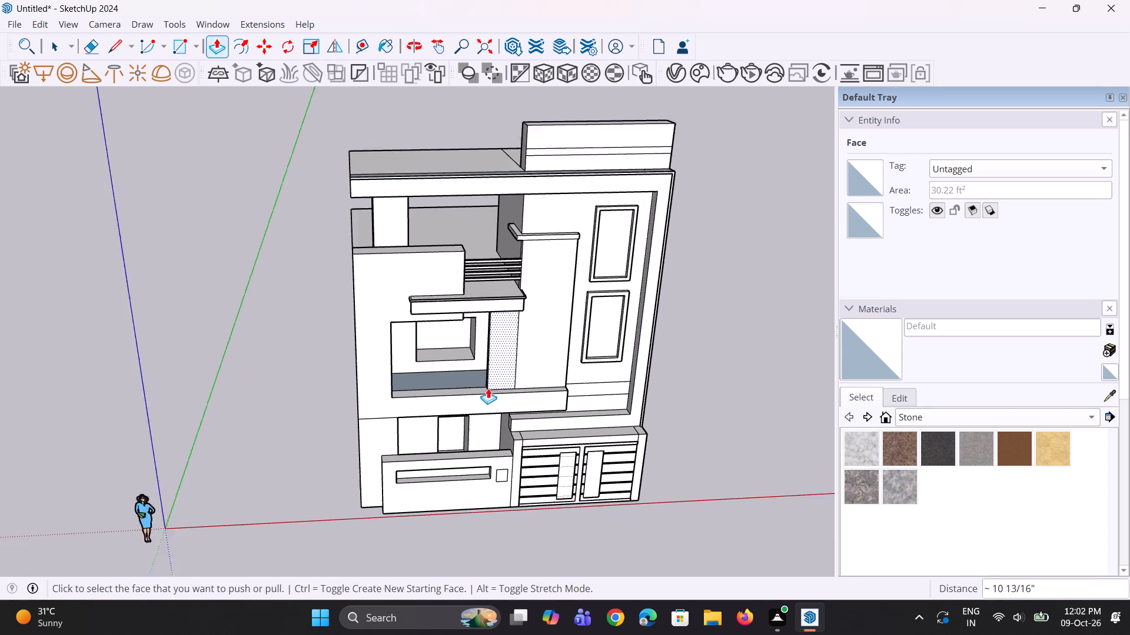
pyautogui.moveTo(490, 387); pyautogui.dragTo(523, 363, button='middle')
pyautogui.scroll(5, 470, 327)
pyautogui.moveTo(513, 371); pyautogui.dragTo(541, 356, button='middle')
pyautogui.moveTo(533, 355); pyautogui.dragTo(520, 353, button='middle')
pyautogui.moveTo(426, 412); pyautogui.dragTo(400, 453, button='middle')
pyautogui.scroll(2, 363, 438)
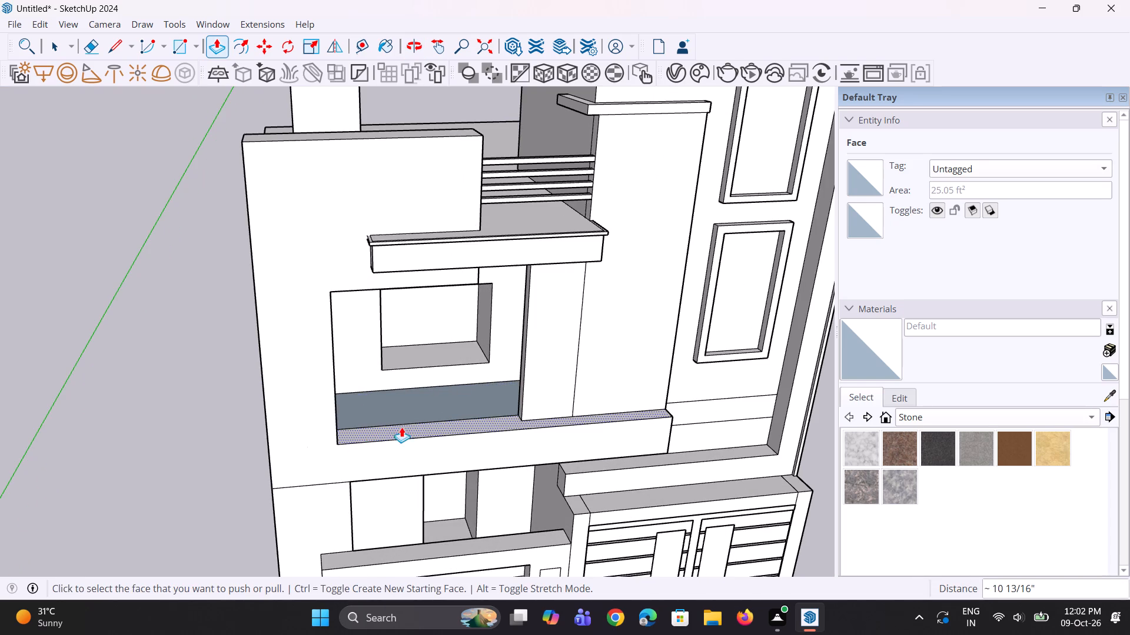
pyautogui.scroll(-6, 412, 421)
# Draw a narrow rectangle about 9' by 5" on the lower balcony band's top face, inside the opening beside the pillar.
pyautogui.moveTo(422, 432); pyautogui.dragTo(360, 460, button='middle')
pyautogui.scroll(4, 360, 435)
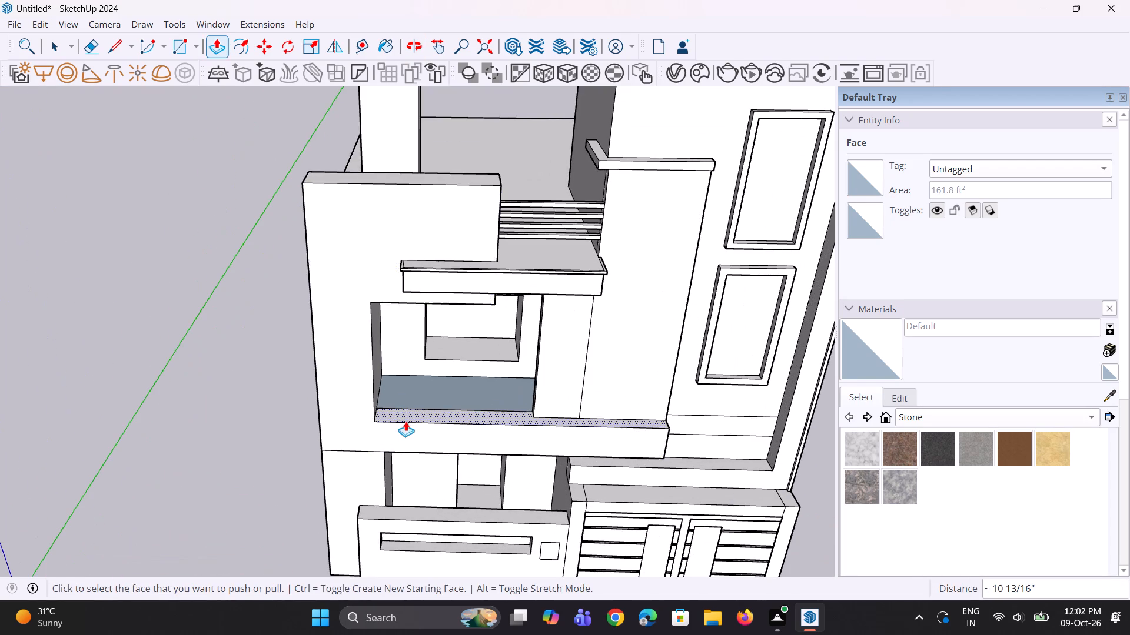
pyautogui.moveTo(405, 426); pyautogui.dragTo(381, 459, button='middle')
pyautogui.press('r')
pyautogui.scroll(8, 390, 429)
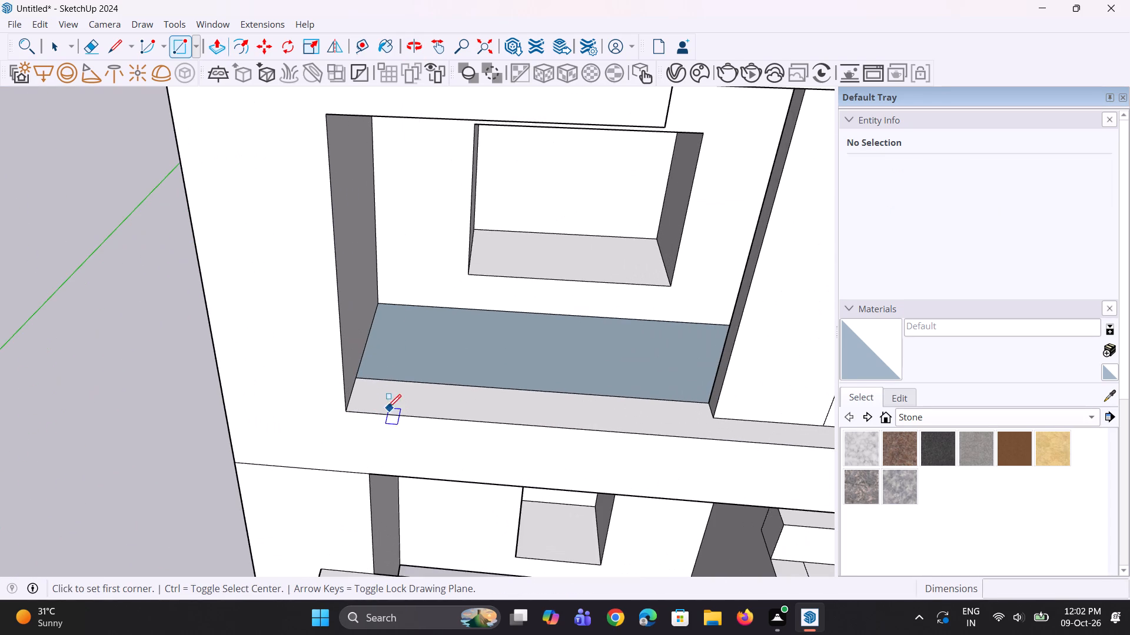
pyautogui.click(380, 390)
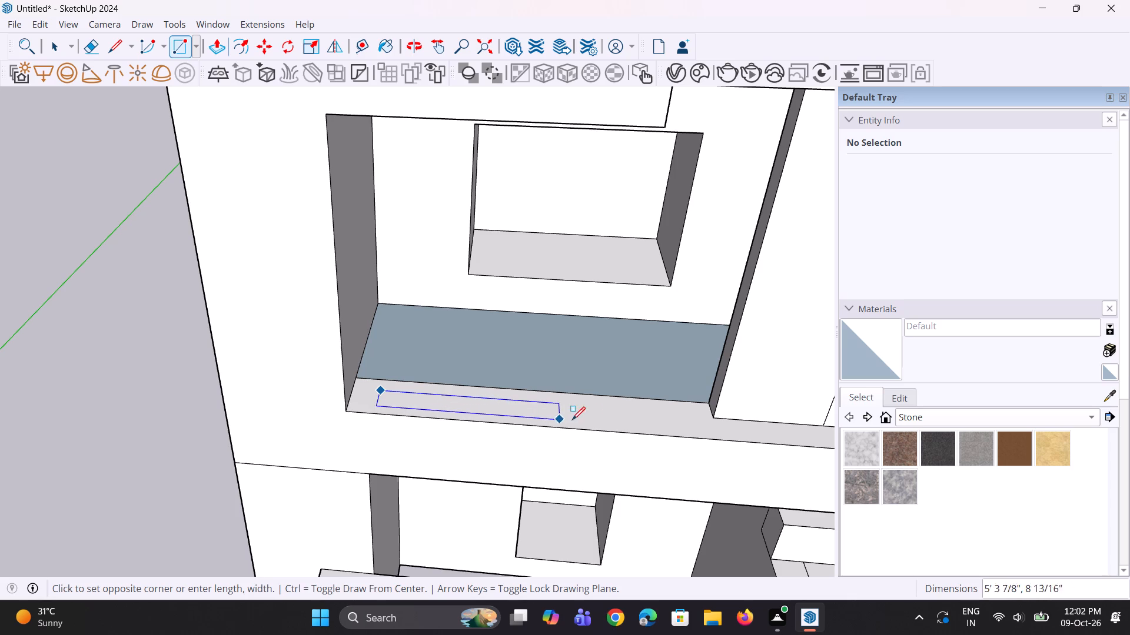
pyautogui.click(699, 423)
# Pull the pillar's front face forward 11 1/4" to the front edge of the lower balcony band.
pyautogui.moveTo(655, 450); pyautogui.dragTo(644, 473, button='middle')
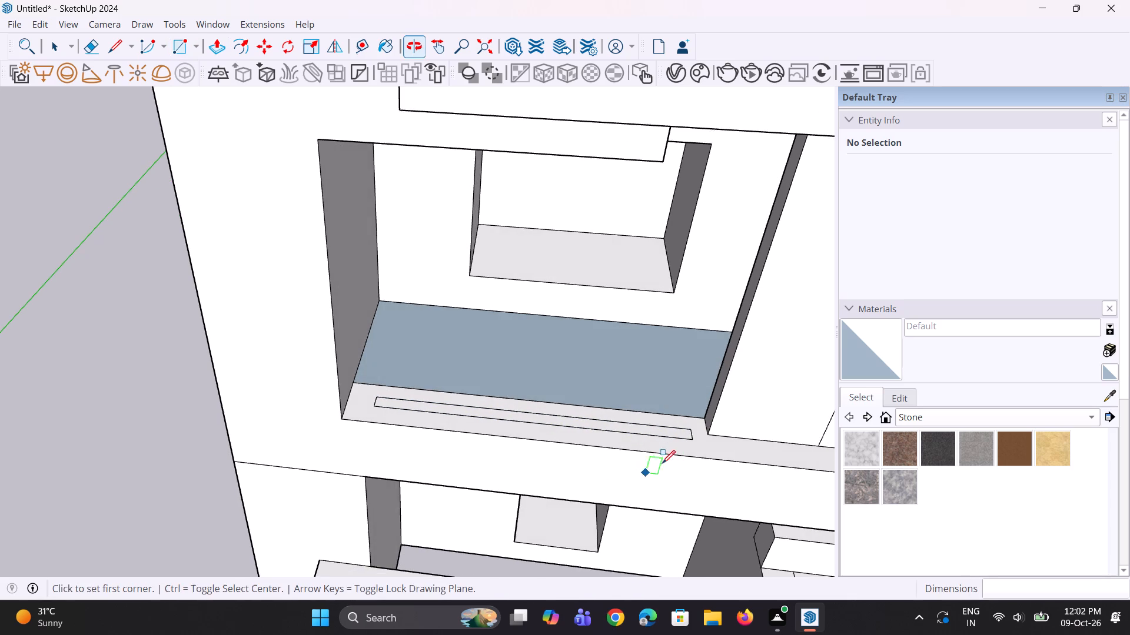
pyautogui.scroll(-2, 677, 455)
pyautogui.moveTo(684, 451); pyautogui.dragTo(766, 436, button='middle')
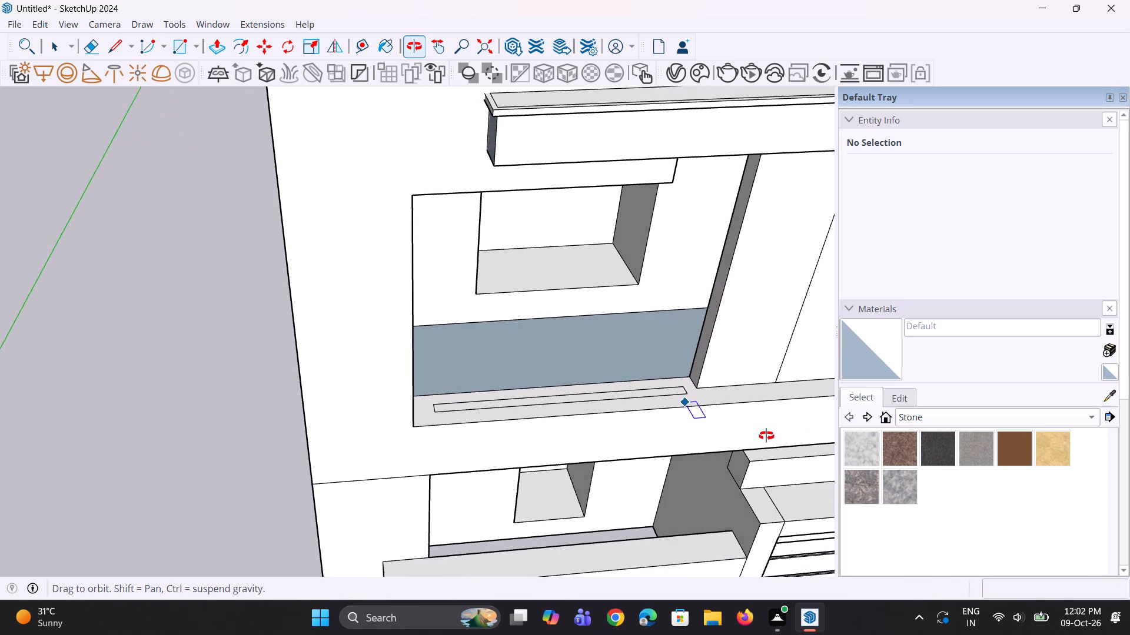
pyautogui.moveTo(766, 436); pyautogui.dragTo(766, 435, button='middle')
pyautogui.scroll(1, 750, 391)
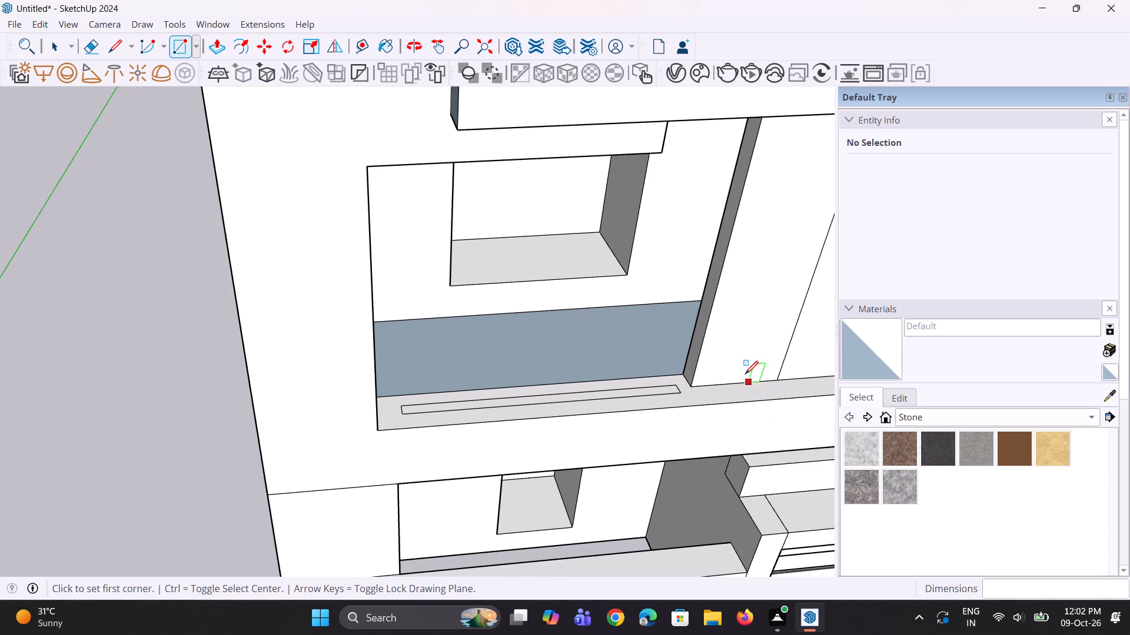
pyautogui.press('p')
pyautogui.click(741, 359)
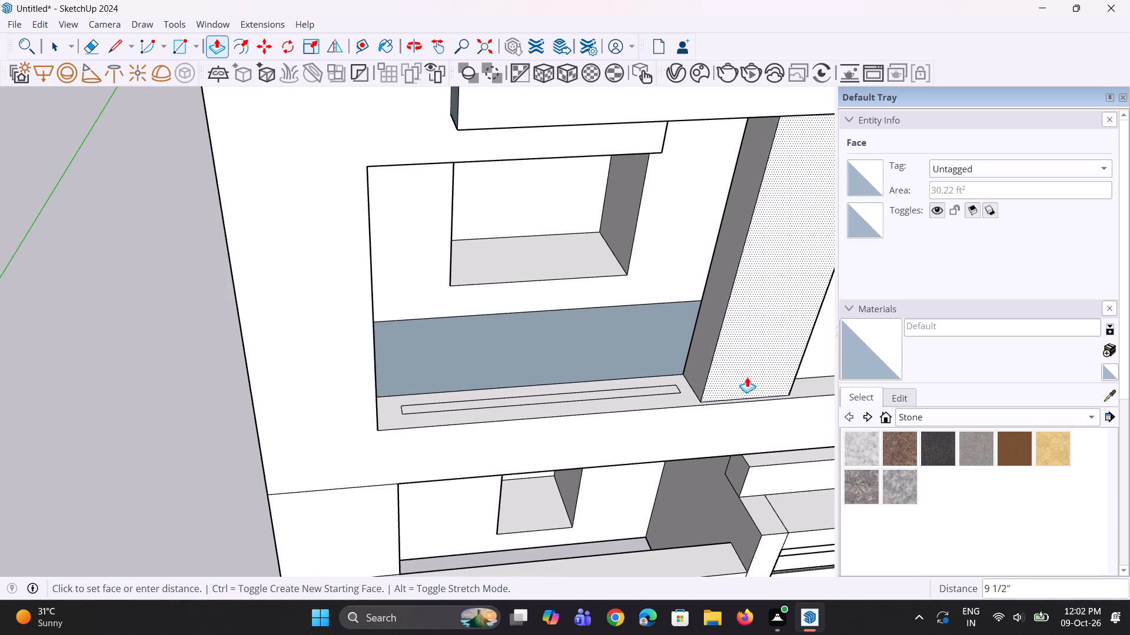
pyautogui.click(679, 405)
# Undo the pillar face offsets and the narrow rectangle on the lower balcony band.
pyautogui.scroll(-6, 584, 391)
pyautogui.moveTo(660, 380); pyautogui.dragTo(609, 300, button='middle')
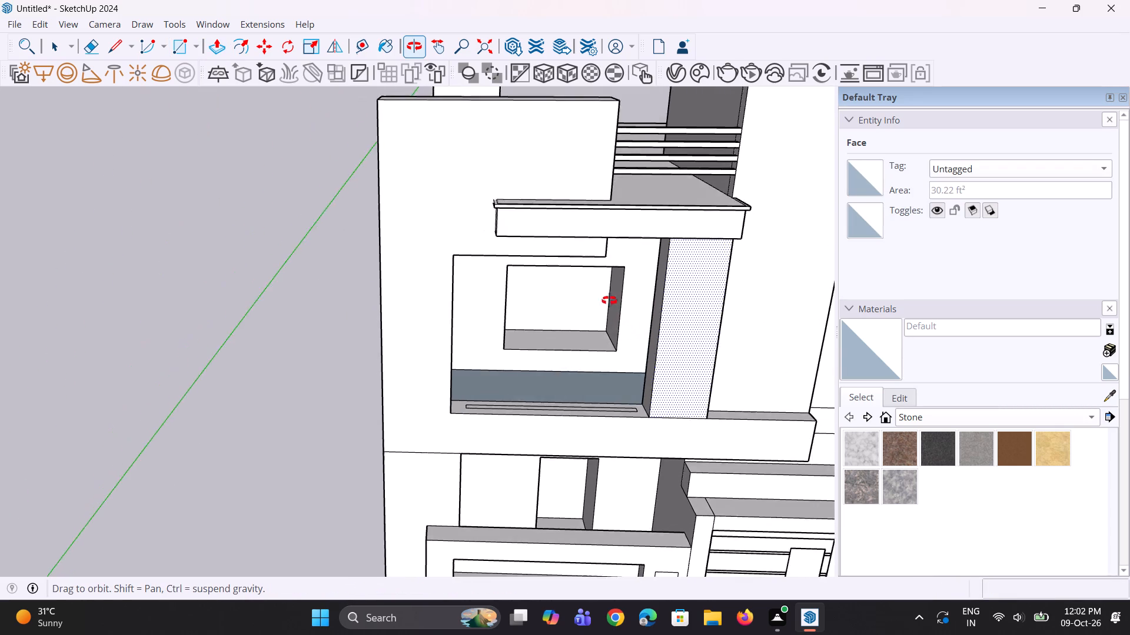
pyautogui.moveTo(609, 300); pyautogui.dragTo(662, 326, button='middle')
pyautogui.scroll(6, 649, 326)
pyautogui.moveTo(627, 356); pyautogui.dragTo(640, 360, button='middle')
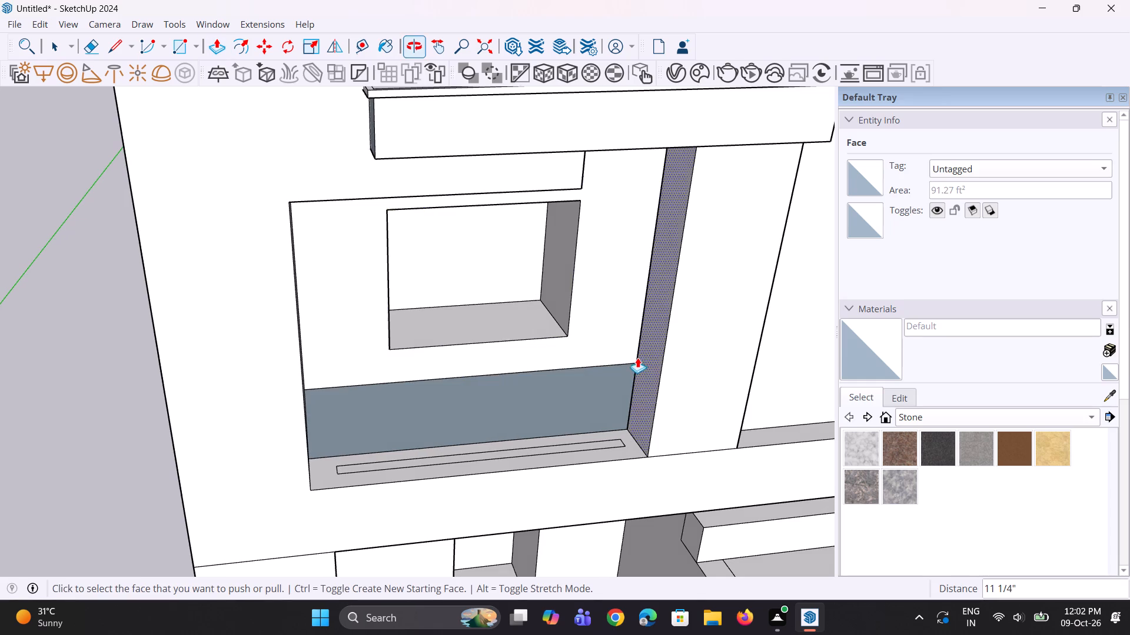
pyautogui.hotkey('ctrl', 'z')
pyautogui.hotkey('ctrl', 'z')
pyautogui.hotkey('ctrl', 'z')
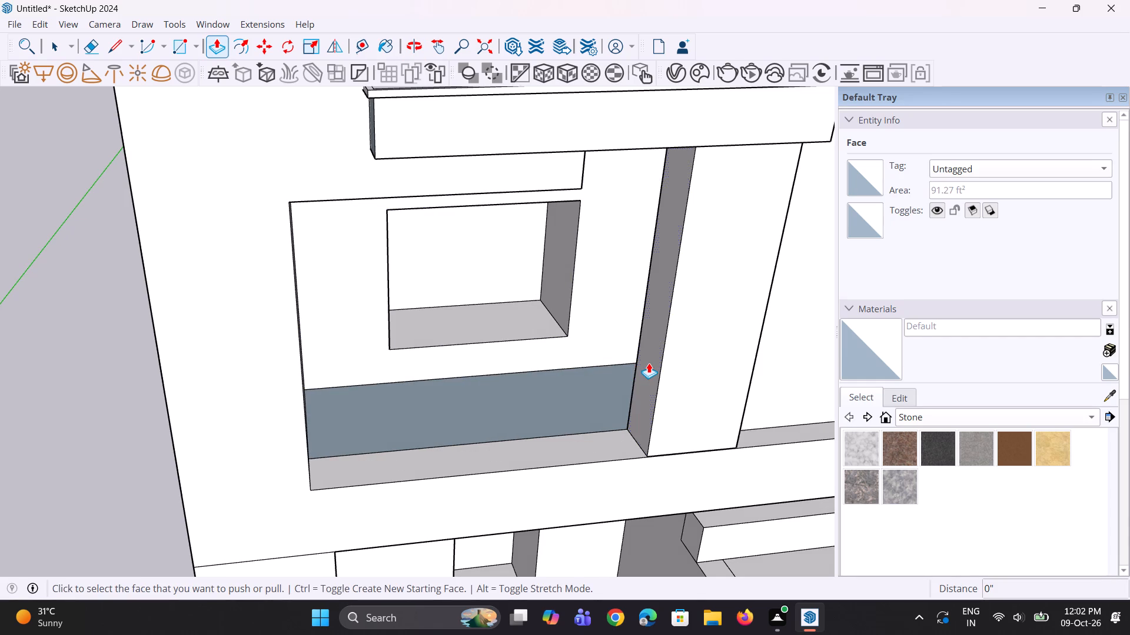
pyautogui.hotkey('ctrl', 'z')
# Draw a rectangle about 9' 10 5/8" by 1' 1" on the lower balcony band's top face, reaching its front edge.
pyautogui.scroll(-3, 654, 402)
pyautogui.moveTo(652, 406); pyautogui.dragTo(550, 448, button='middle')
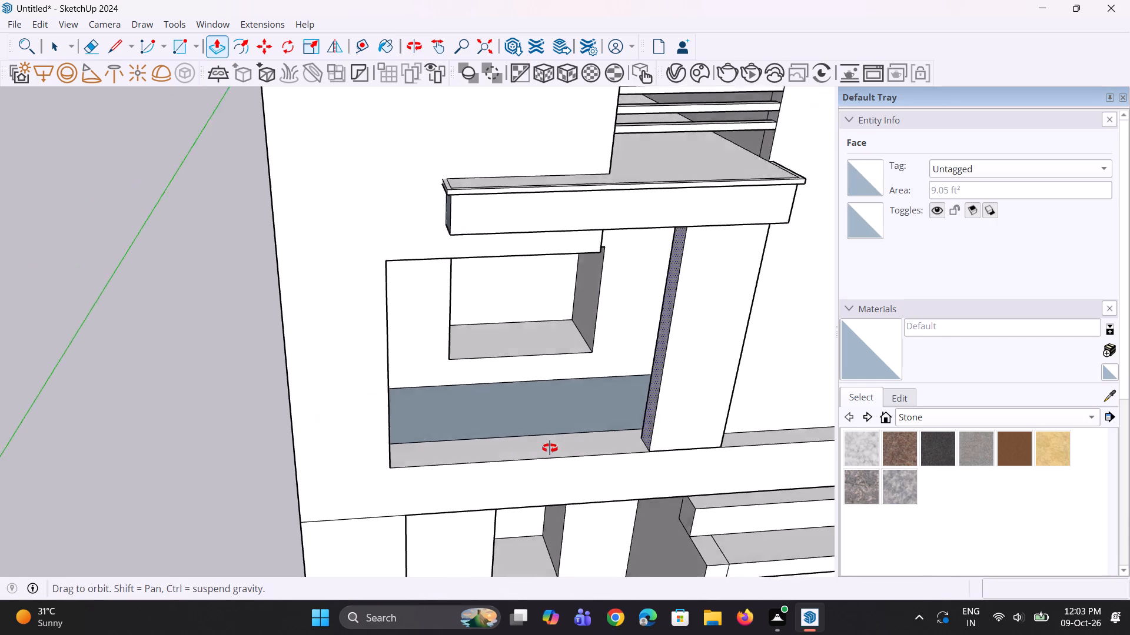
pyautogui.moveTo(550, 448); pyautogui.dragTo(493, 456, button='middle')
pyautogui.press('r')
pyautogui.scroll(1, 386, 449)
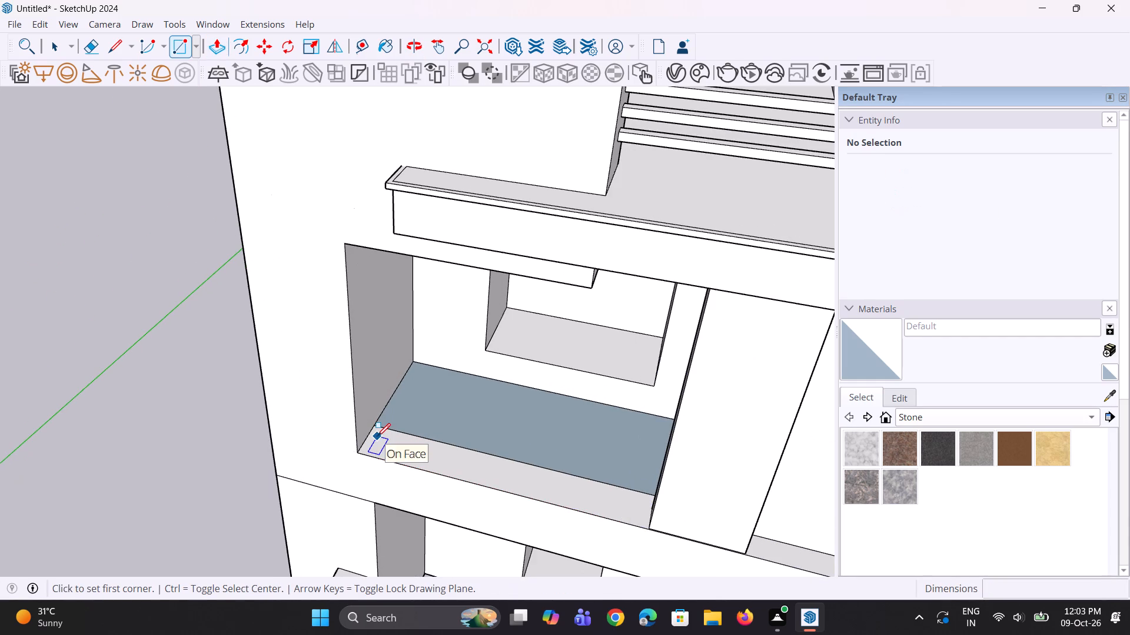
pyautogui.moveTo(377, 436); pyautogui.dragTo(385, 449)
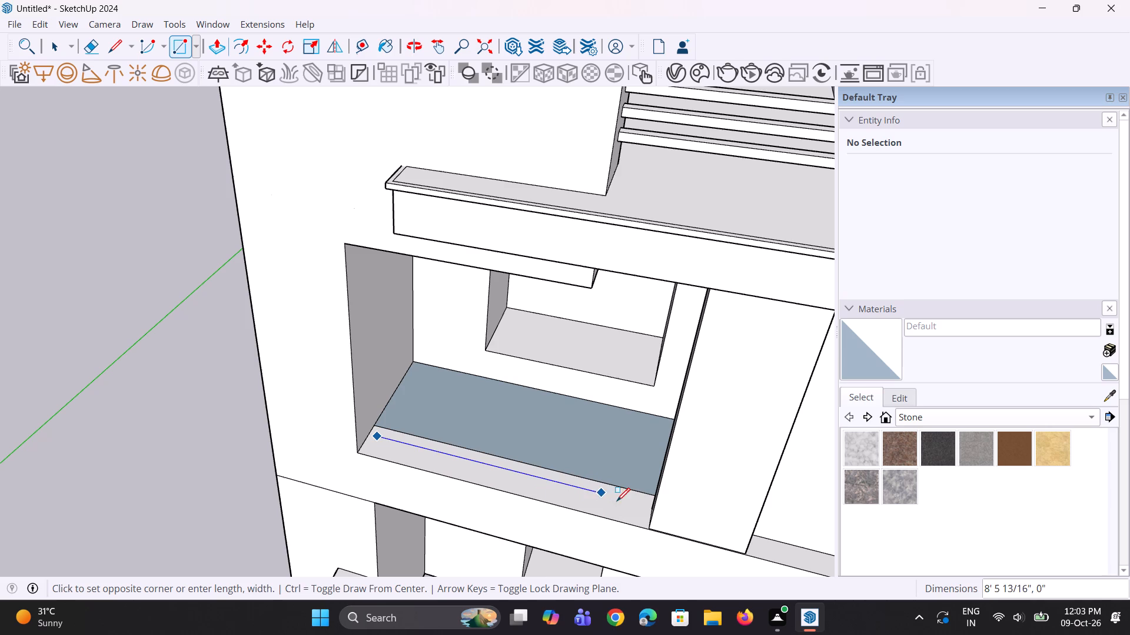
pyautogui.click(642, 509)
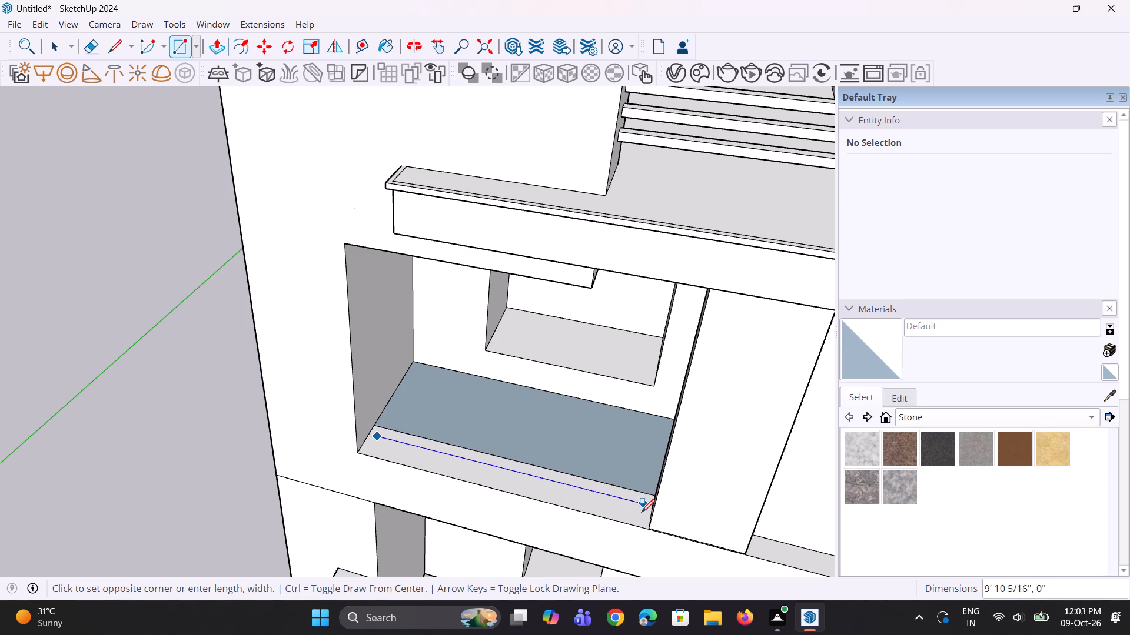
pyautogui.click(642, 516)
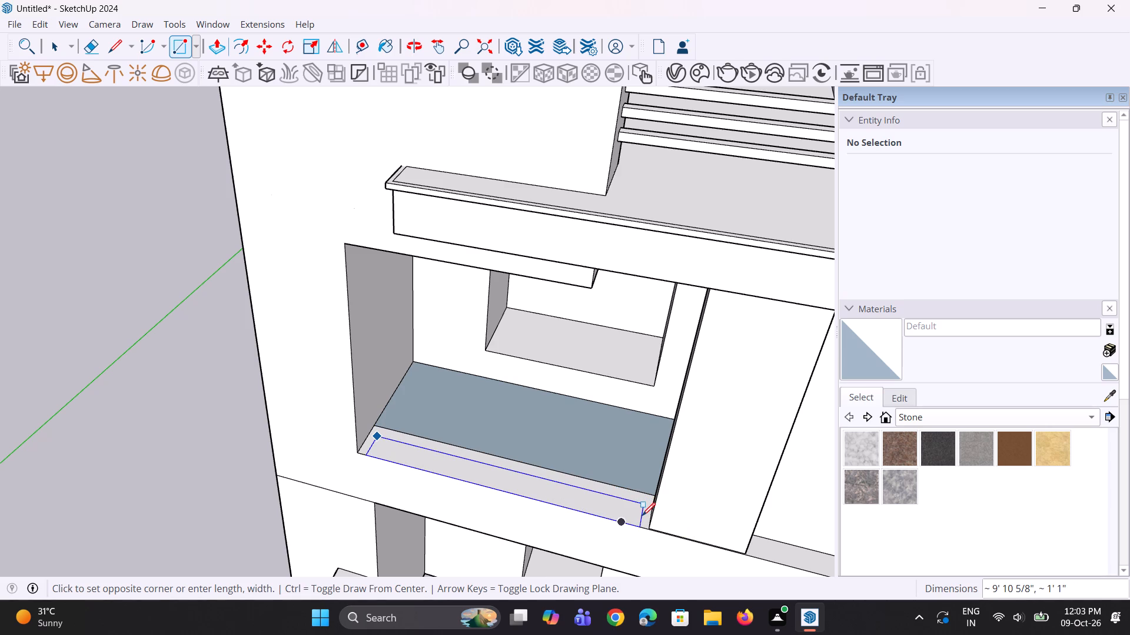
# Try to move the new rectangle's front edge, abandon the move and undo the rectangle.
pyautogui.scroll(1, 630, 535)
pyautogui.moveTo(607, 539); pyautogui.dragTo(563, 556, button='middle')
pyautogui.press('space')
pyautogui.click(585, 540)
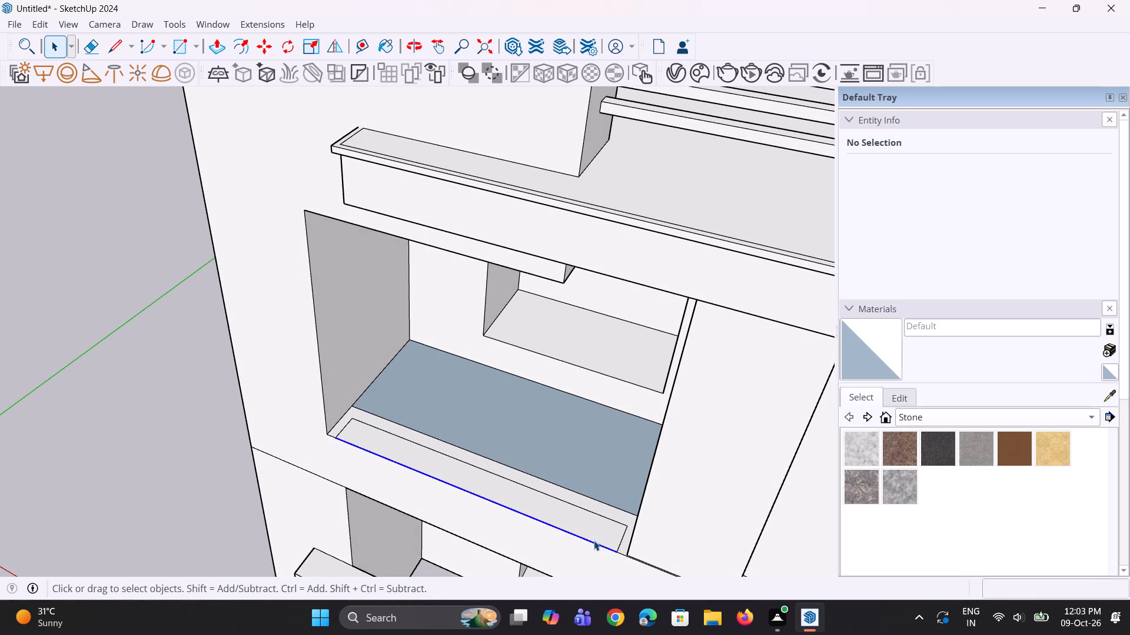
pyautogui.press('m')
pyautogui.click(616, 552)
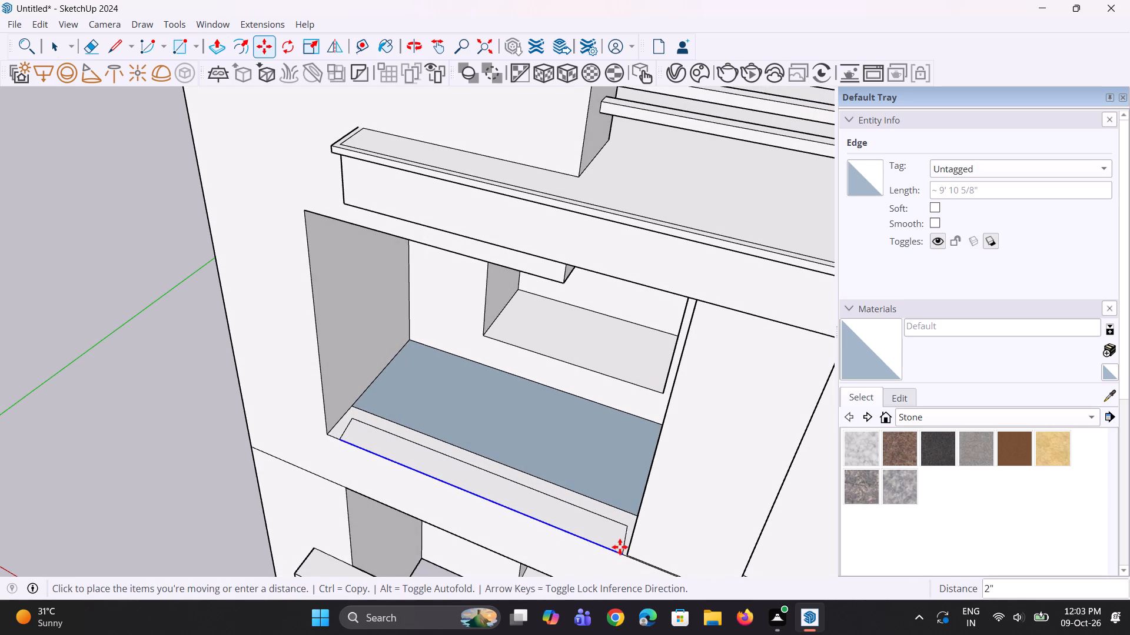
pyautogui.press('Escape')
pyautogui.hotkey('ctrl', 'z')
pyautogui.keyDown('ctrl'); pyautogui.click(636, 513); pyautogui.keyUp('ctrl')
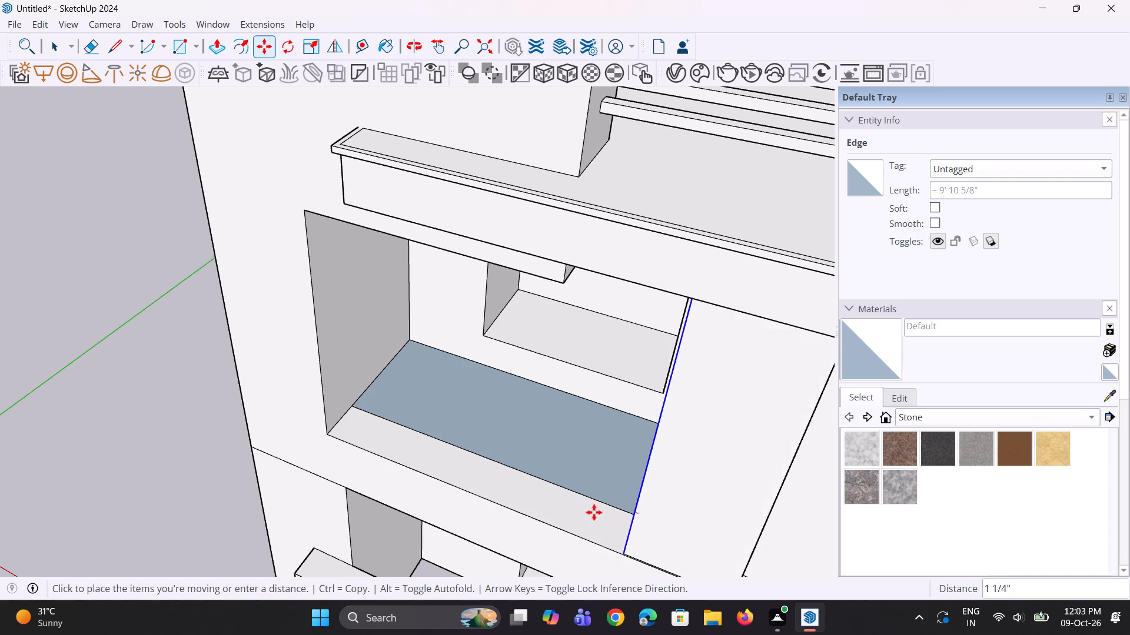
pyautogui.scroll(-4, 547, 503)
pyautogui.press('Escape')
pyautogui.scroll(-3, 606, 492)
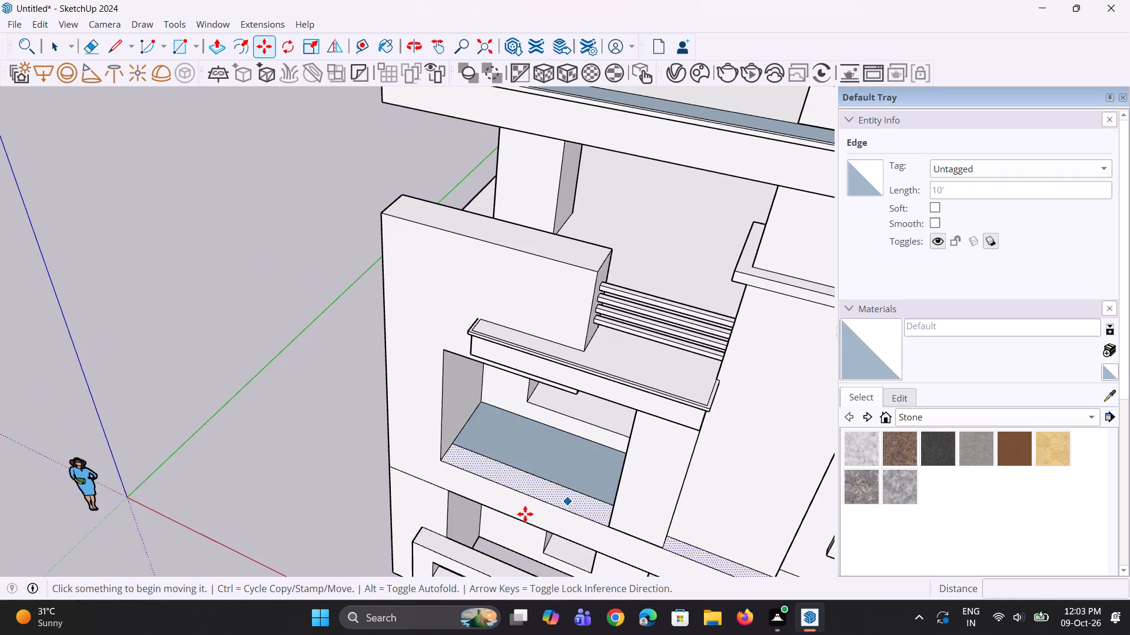
# Draw a narrow rectangle about 8' 8 13/16" by 8 11/16" on the lower balcony band's top face, clear of all its edges.
pyautogui.moveTo(523, 512); pyautogui.dragTo(551, 480, button='middle')
pyautogui.scroll(6, 507, 492)
pyautogui.press('r')
pyautogui.scroll(3, 478, 443)
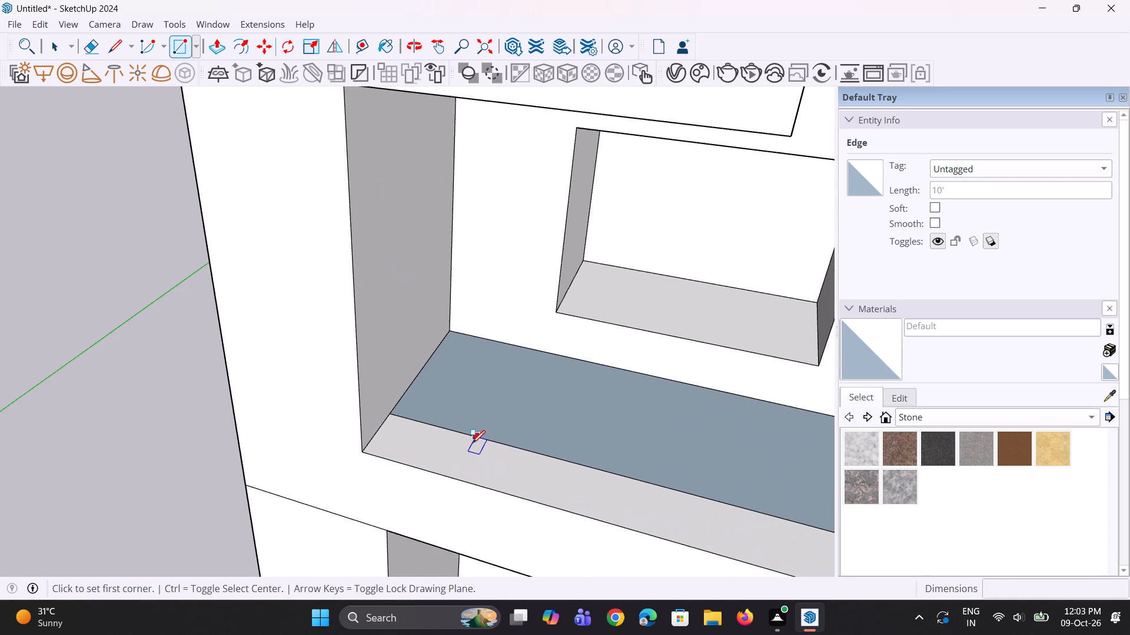
pyautogui.scroll(3, 472, 443)
pyautogui.click(404, 430)
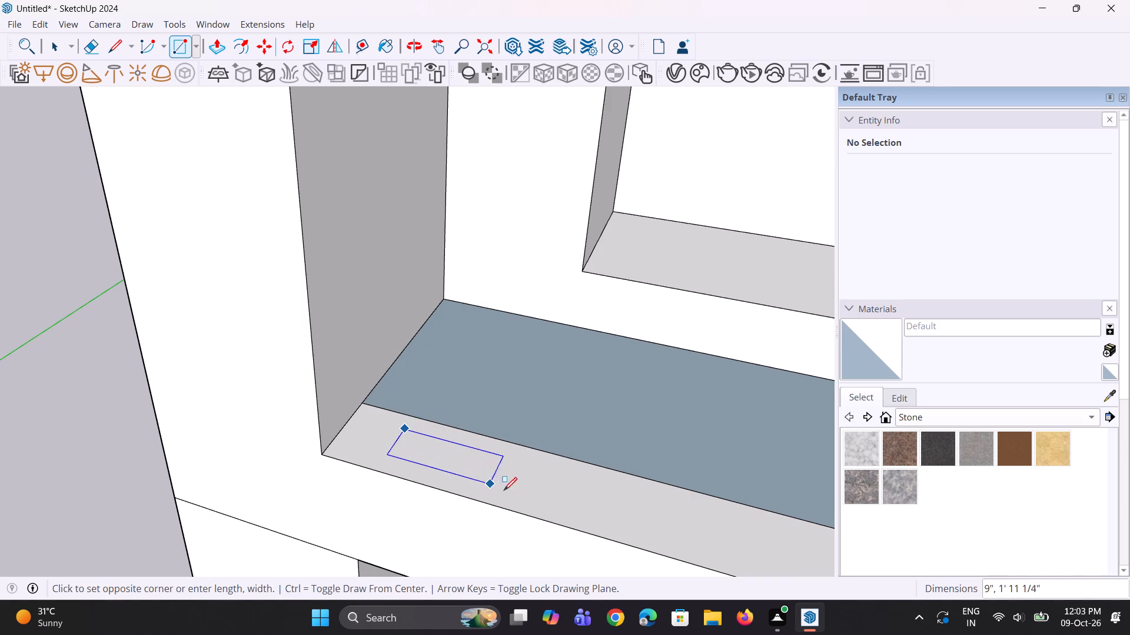
pyautogui.scroll(-8, 571, 502)
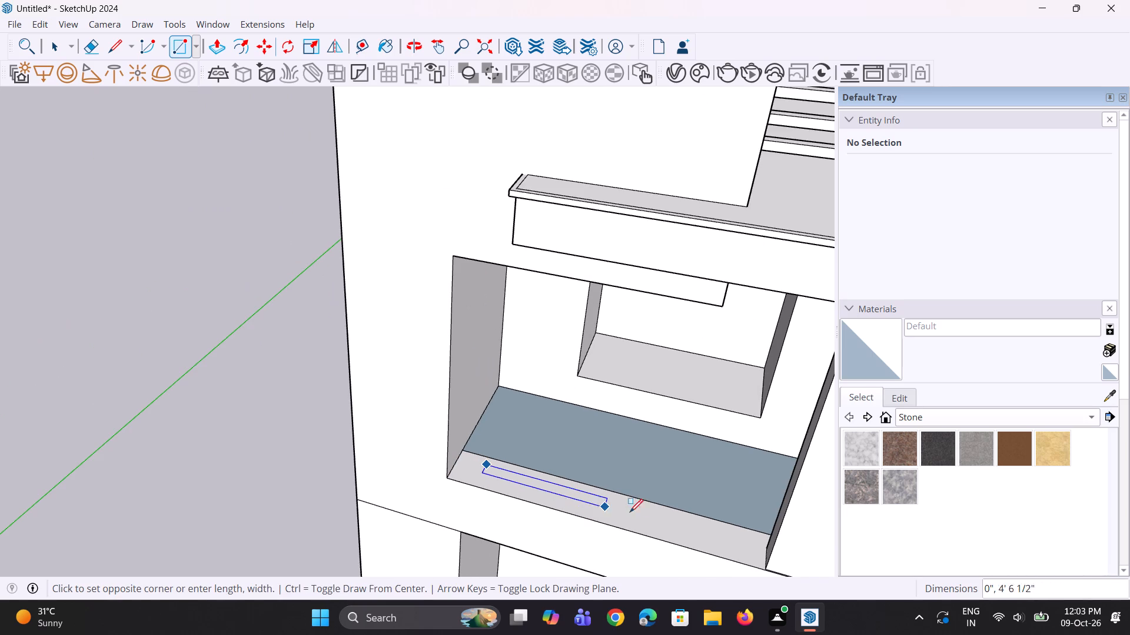
pyautogui.click(742, 552)
# Move the rectangle's long rear edge forward, narrowing the strip to about 4 3/8".
pyautogui.moveTo(503, 478); pyautogui.dragTo(524, 479, button='middle')
pyautogui.scroll(-4, 471, 376)
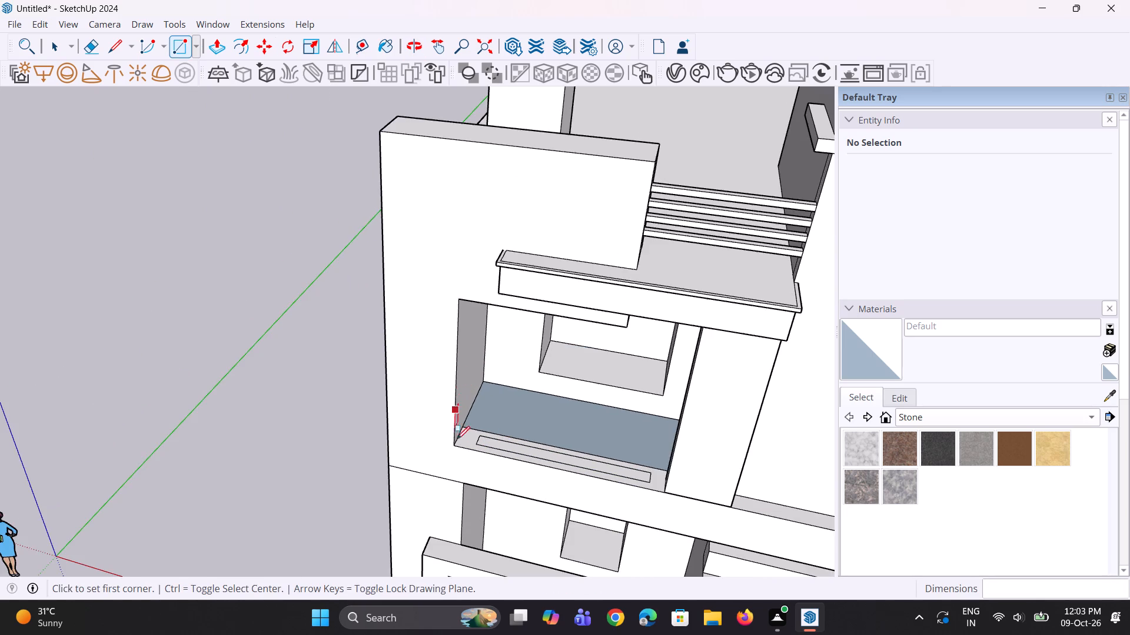
pyautogui.moveTo(457, 439); pyautogui.dragTo(491, 526, button='middle')
pyautogui.scroll(10, 536, 418)
pyautogui.press('space')
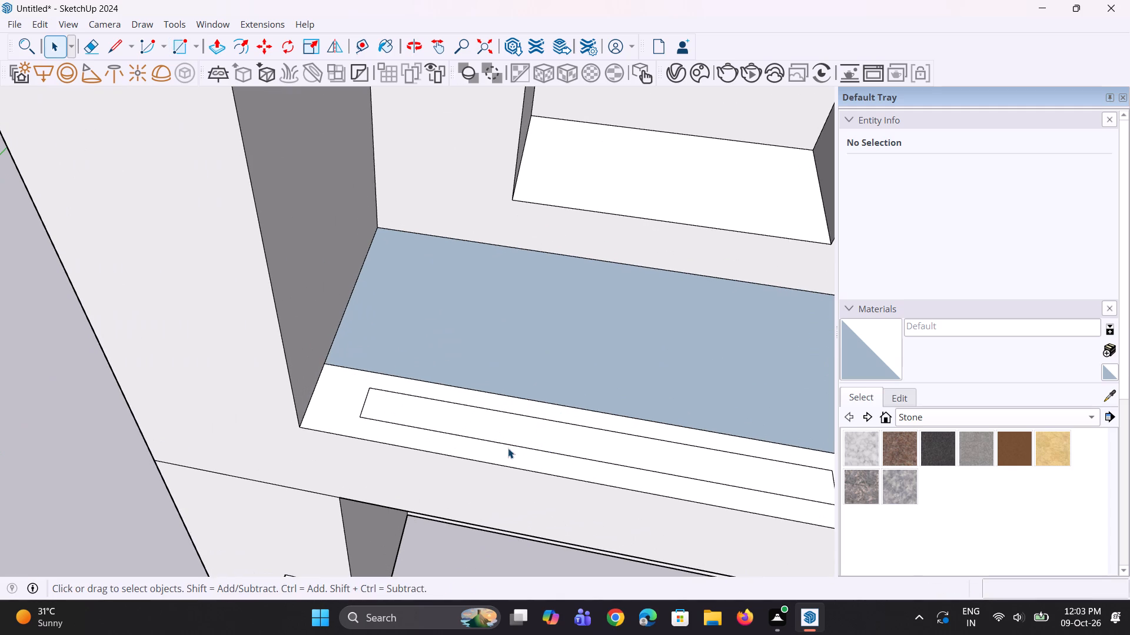
pyautogui.click(531, 419)
pyautogui.press('m')
pyautogui.click(370, 387)
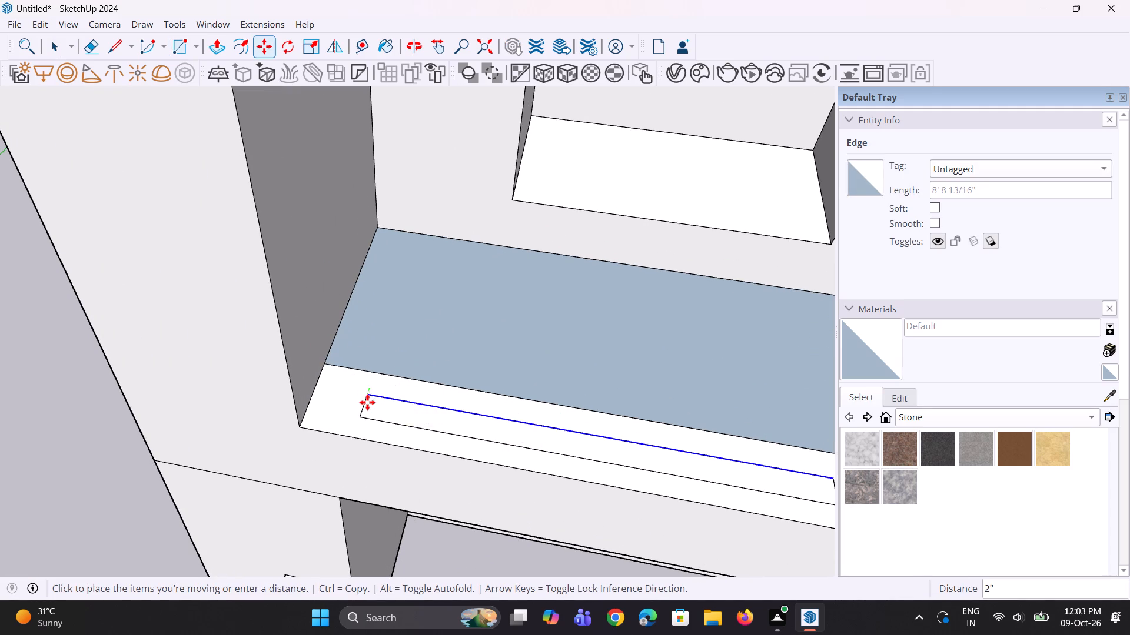
pyautogui.click(367, 403)
pyautogui.scroll(-3, 430, 441)
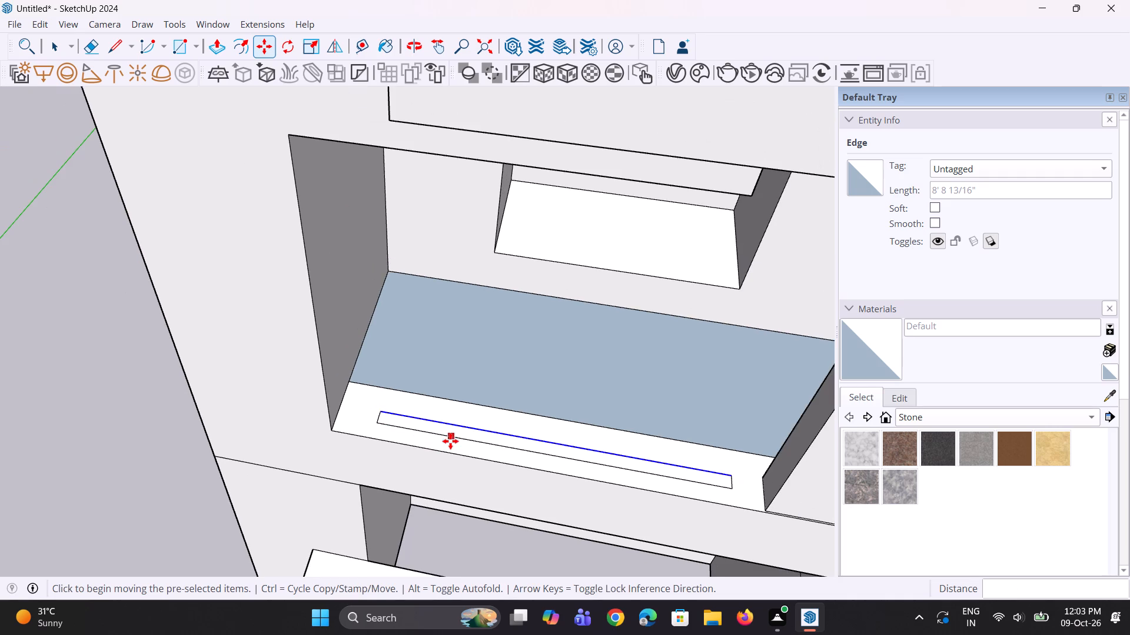
# Move the strip's short edge farthest from the pillar about 1' 3/4" outward onto the opening's side wall.
pyautogui.press('space')
pyautogui.press('space')
pyautogui.scroll(1, 374, 426)
pyautogui.click(378, 417)
pyautogui.scroll(1, 378, 417)
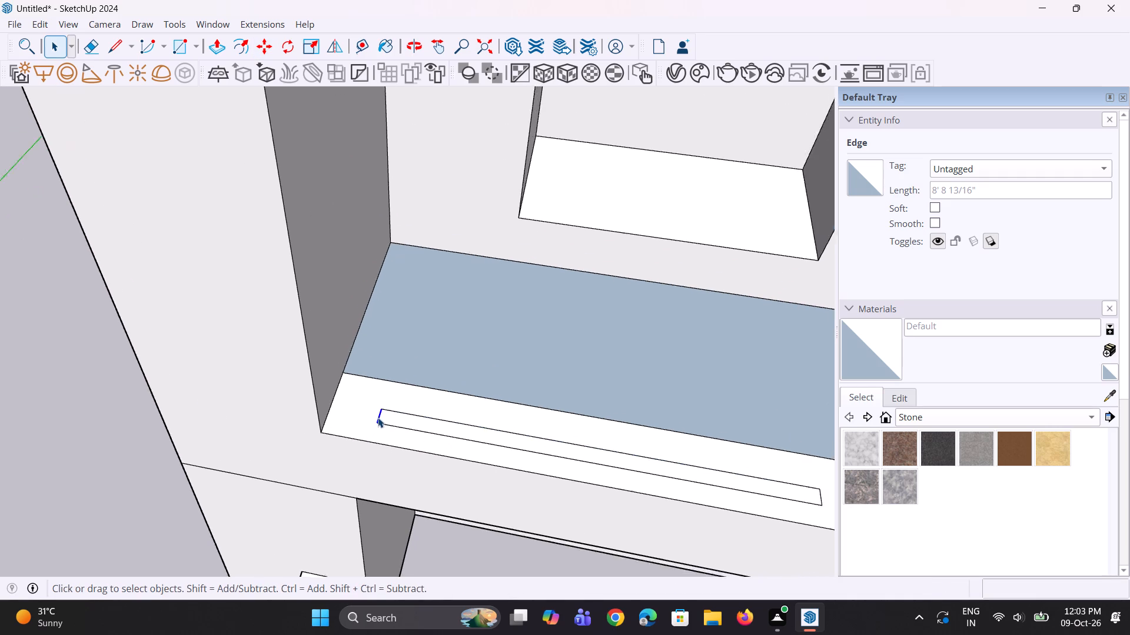
pyautogui.scroll(4, 378, 417)
pyautogui.press('m')
pyautogui.scroll(-5, 379, 423)
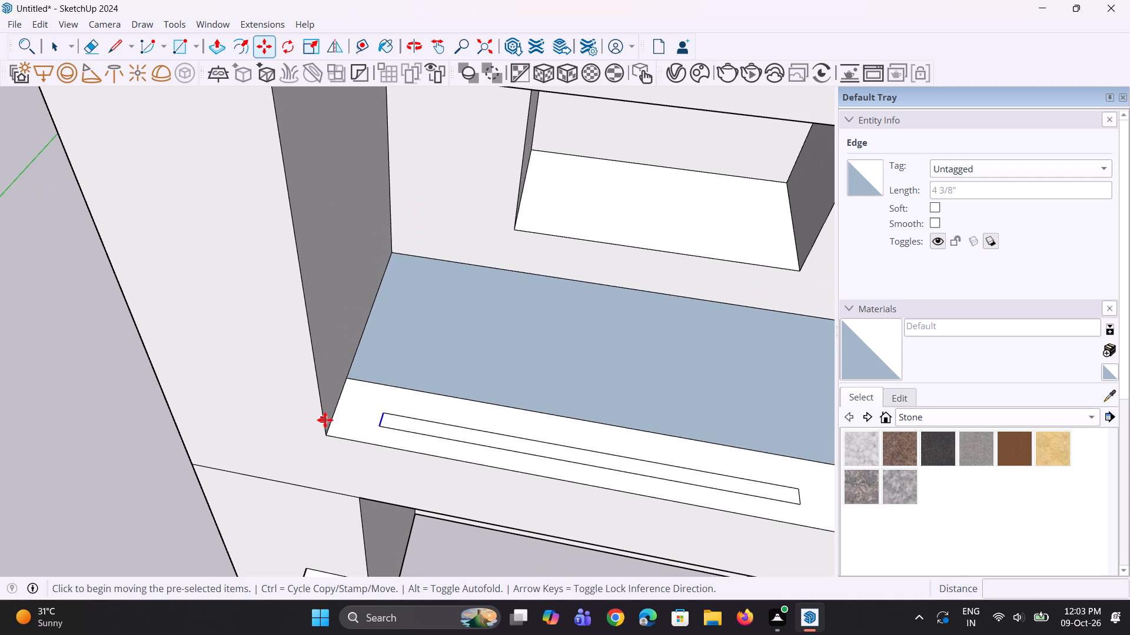
pyautogui.scroll(5, 325, 420)
pyautogui.click(397, 427)
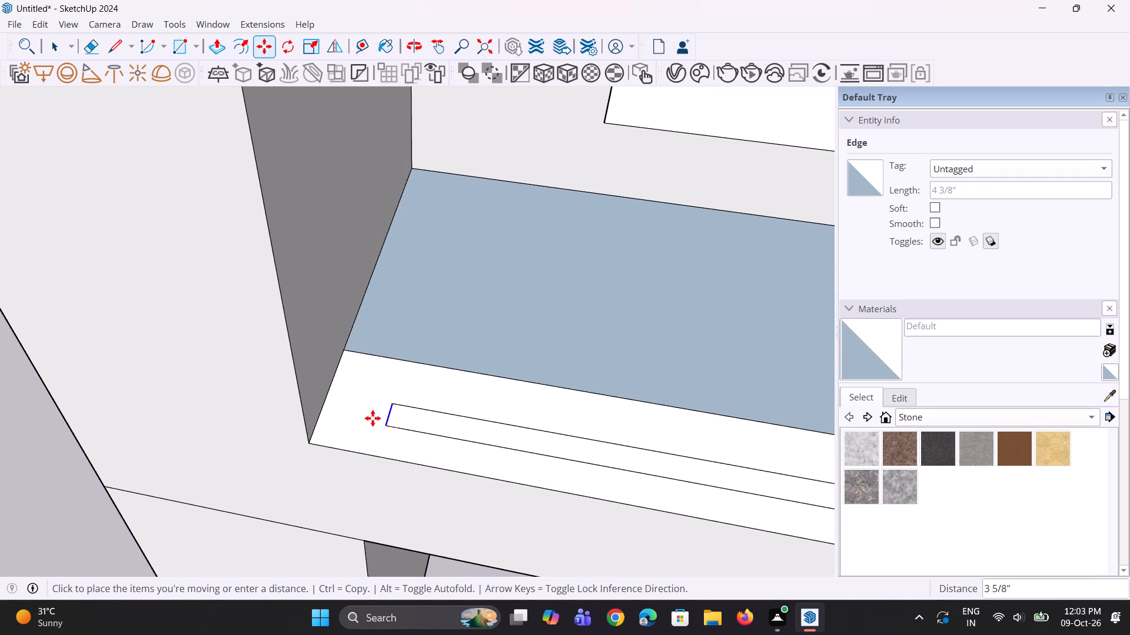
pyautogui.scroll(-3, 325, 415)
pyautogui.click(325, 415)
pyautogui.scroll(-7, 325, 415)
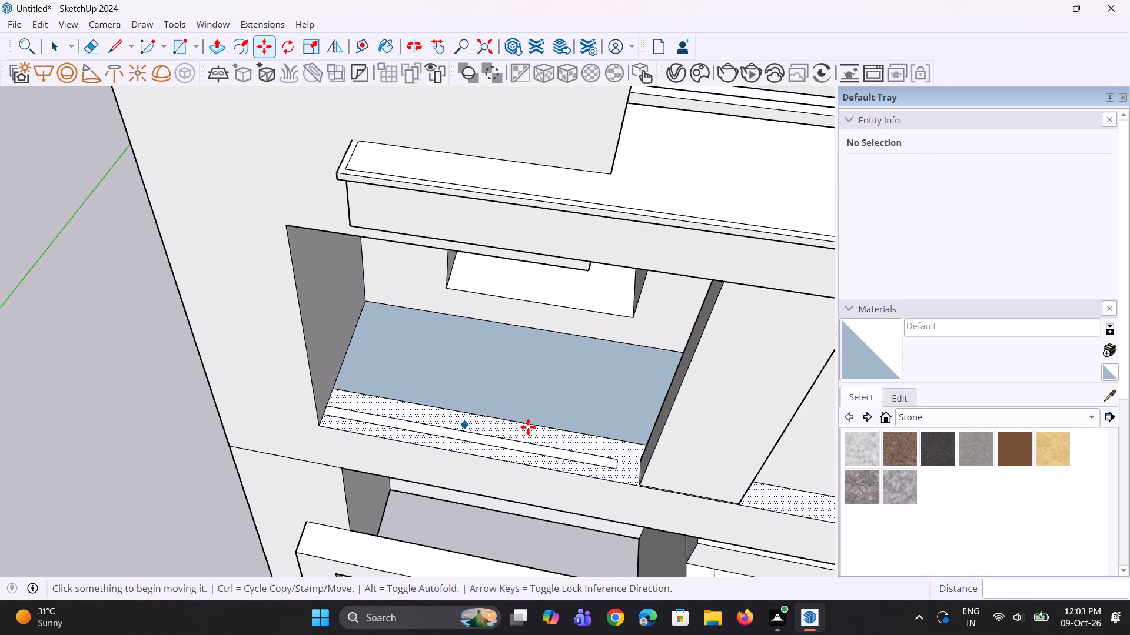
# Move the strip's other short edge about 8 3/4" outward to meet the pillar's side face.
pyautogui.press('space')
pyautogui.press('space')
pyautogui.scroll(5, 591, 475)
pyautogui.moveTo(593, 500); pyautogui.dragTo(603, 499, button='middle')
pyautogui.scroll(2, 655, 430)
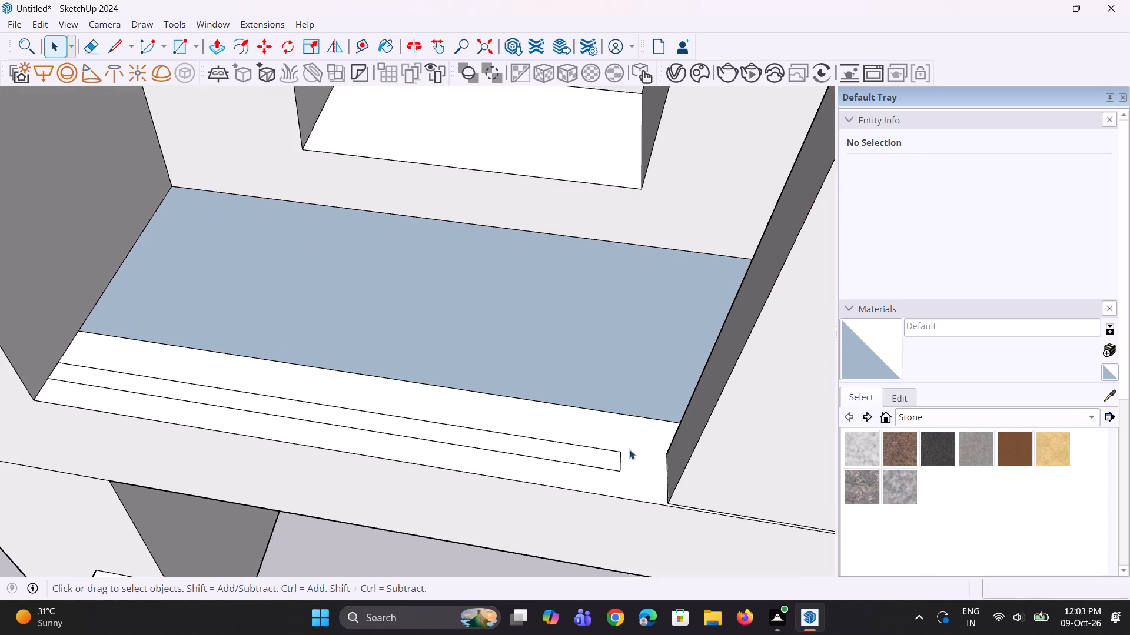
pyautogui.scroll(3, 629, 449)
pyautogui.click(616, 466)
pyautogui.press('m')
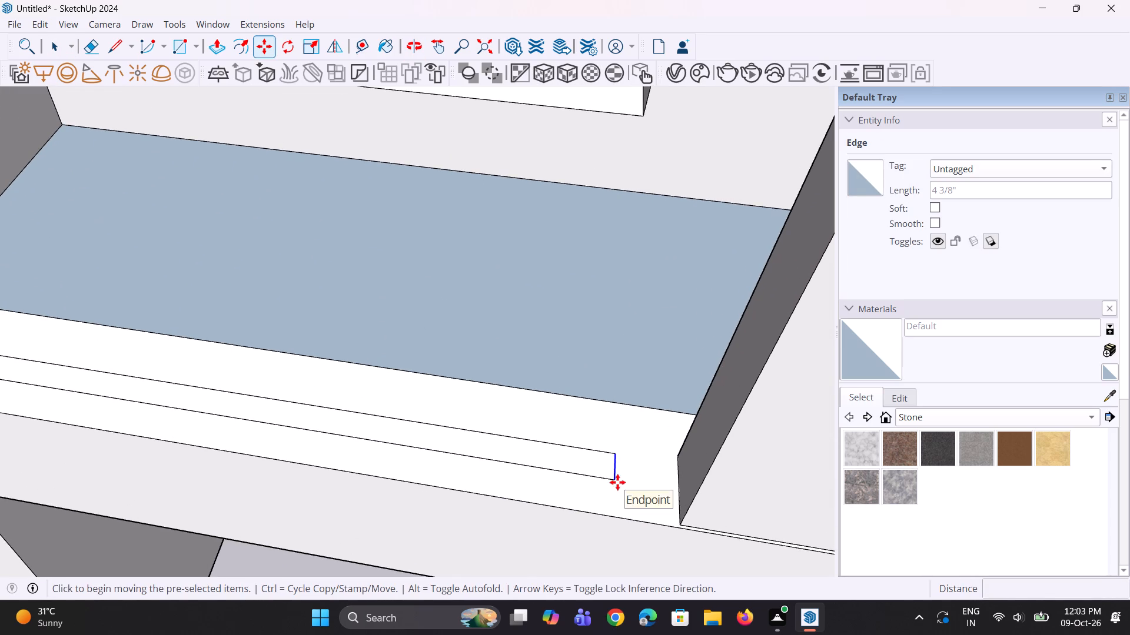
pyautogui.click(613, 478)
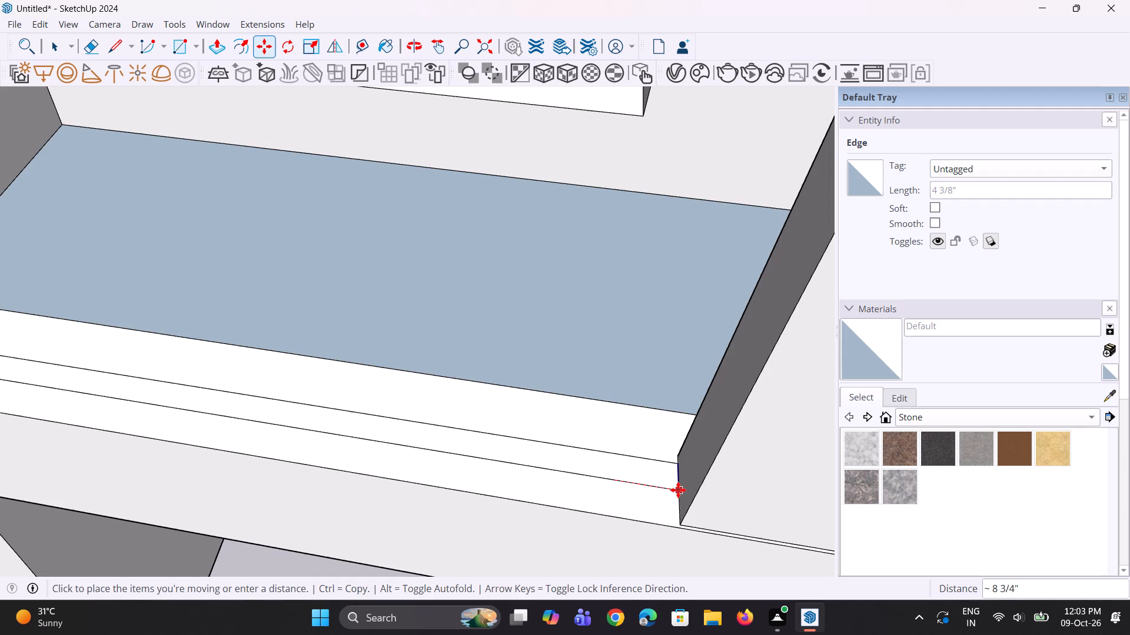
pyautogui.click(678, 490)
# Push/Pull the narrow strip up about 1' 11 13/16" to form a parapet across the balcony opening.
pyautogui.scroll(-6, 697, 490)
pyautogui.press('p')
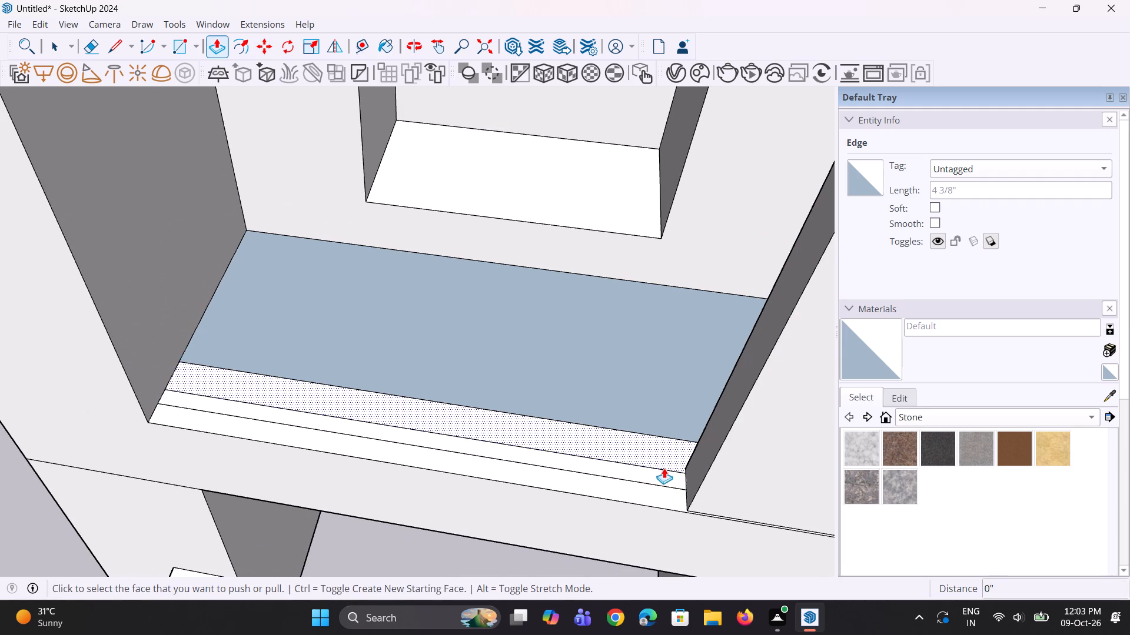
pyautogui.click(663, 472)
pyautogui.scroll(-5, 669, 449)
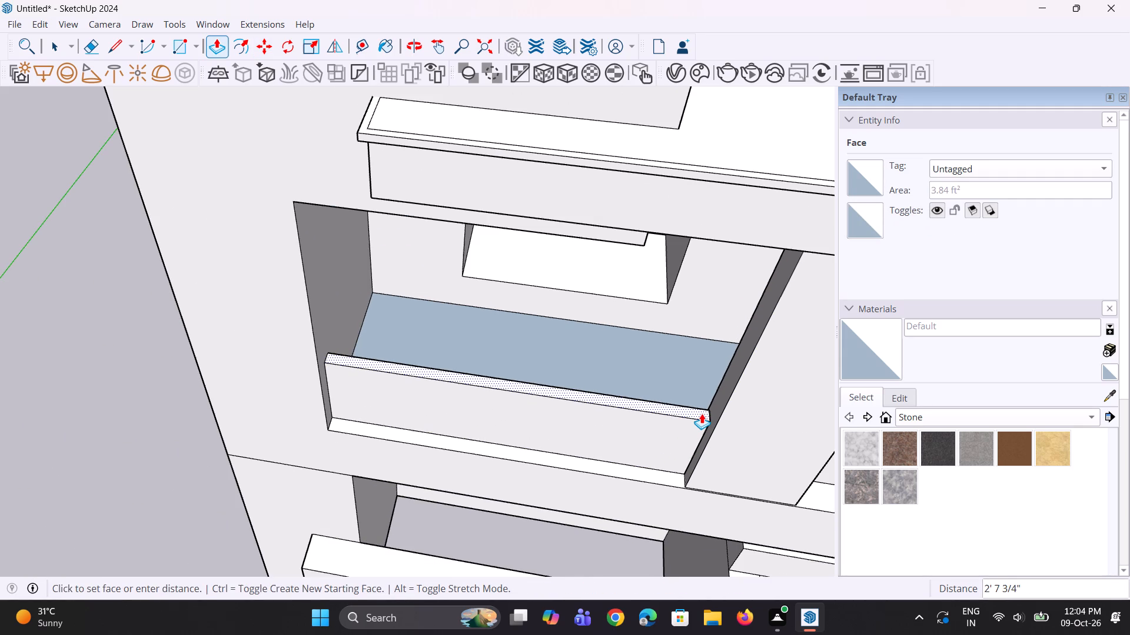
pyautogui.click(703, 432)
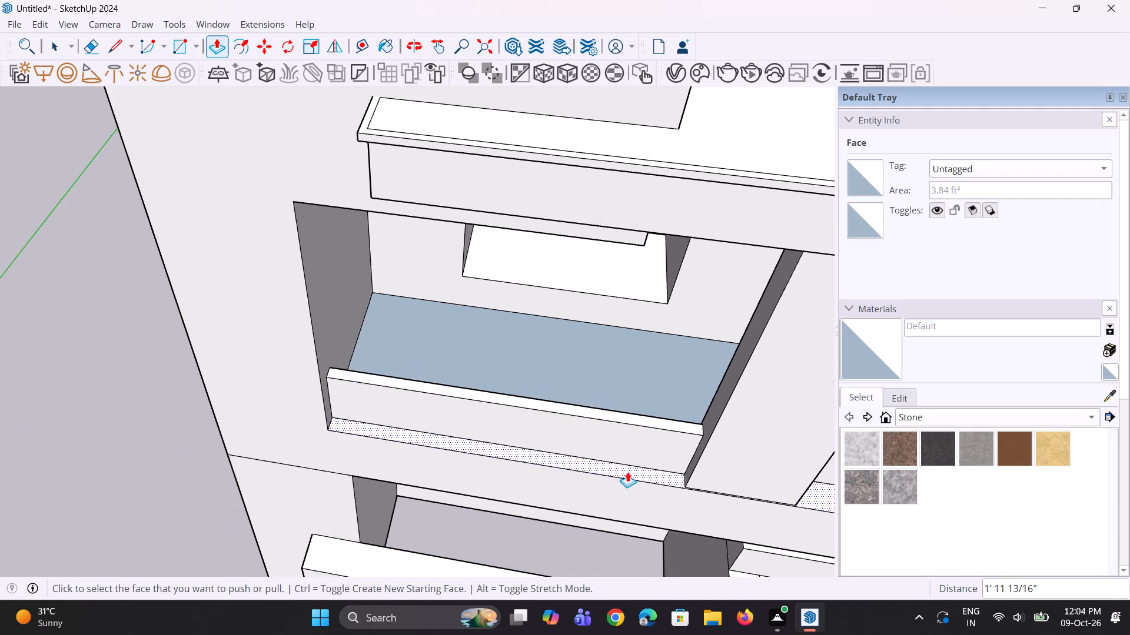
# Raise the parapet's top face by a further 6 3/4".
pyautogui.moveTo(627, 465); pyautogui.dragTo(652, 339, button='middle')
pyautogui.scroll(-2, 610, 414)
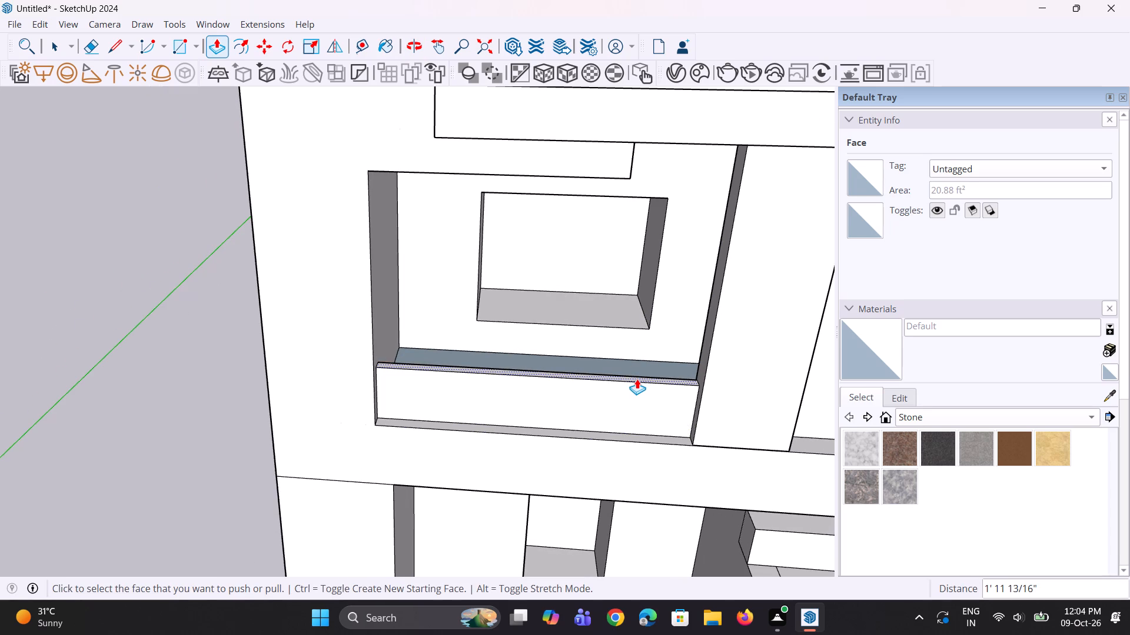
pyautogui.click(637, 379)
pyautogui.click(642, 365)
# Push/Pull the parapet's top face up another 3" with a new starting face, forming a separate coping course.
pyautogui.moveTo(570, 420); pyautogui.dragTo(582, 371, button='middle')
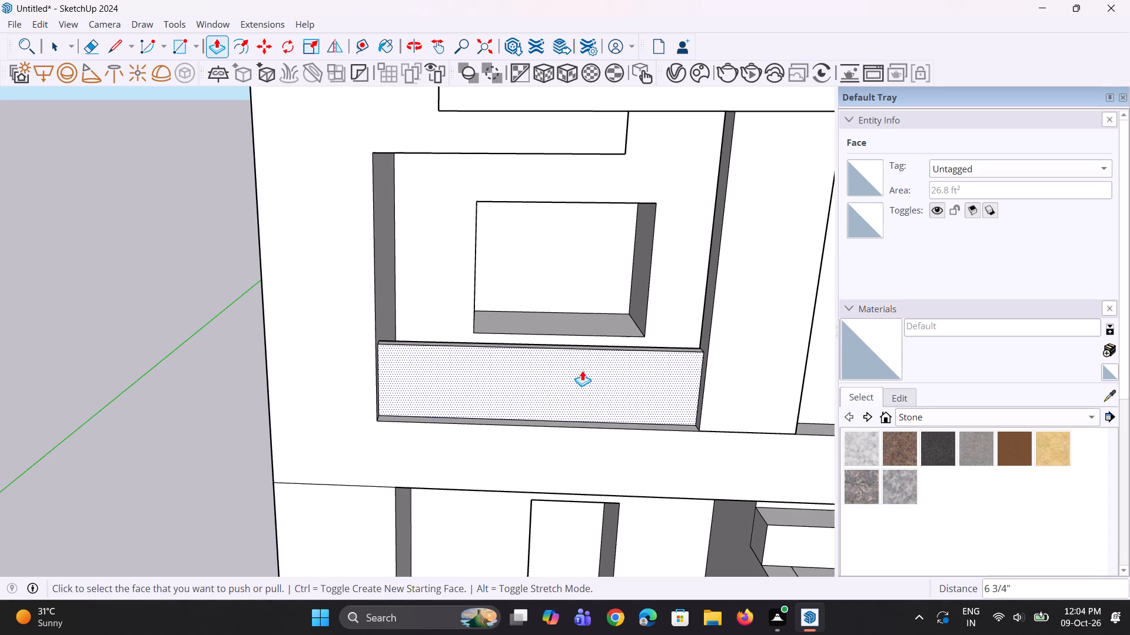
pyautogui.scroll(-2, 600, 300)
pyautogui.moveTo(584, 350); pyautogui.dragTo(592, 425, button='middle')
pyautogui.scroll(2, 572, 341)
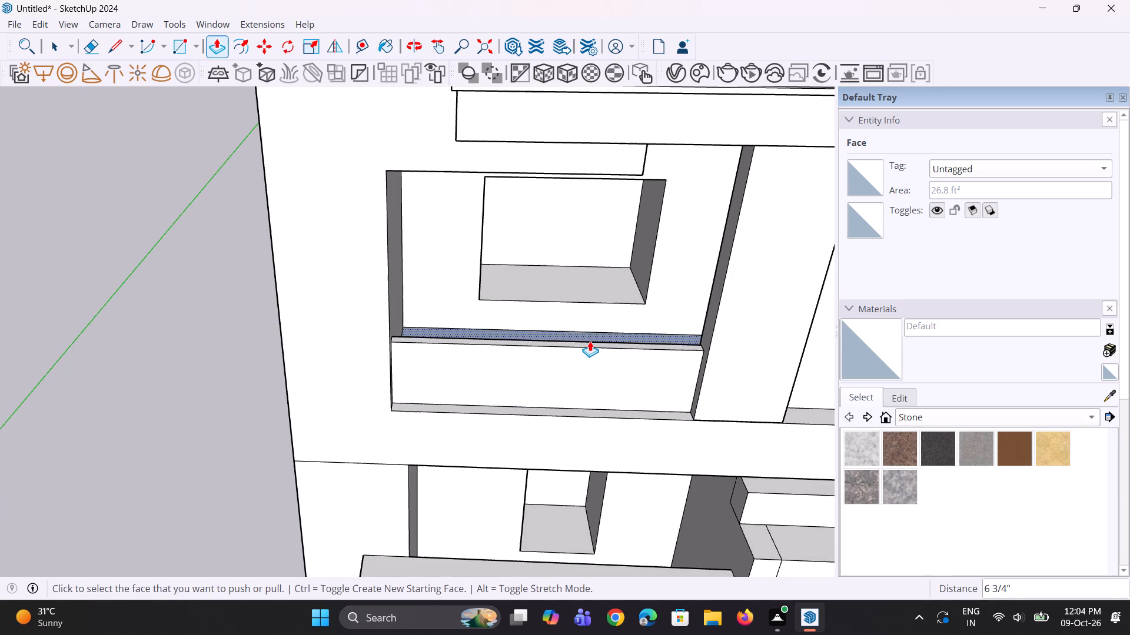
pyautogui.click(590, 341)
pyautogui.press('Escape')
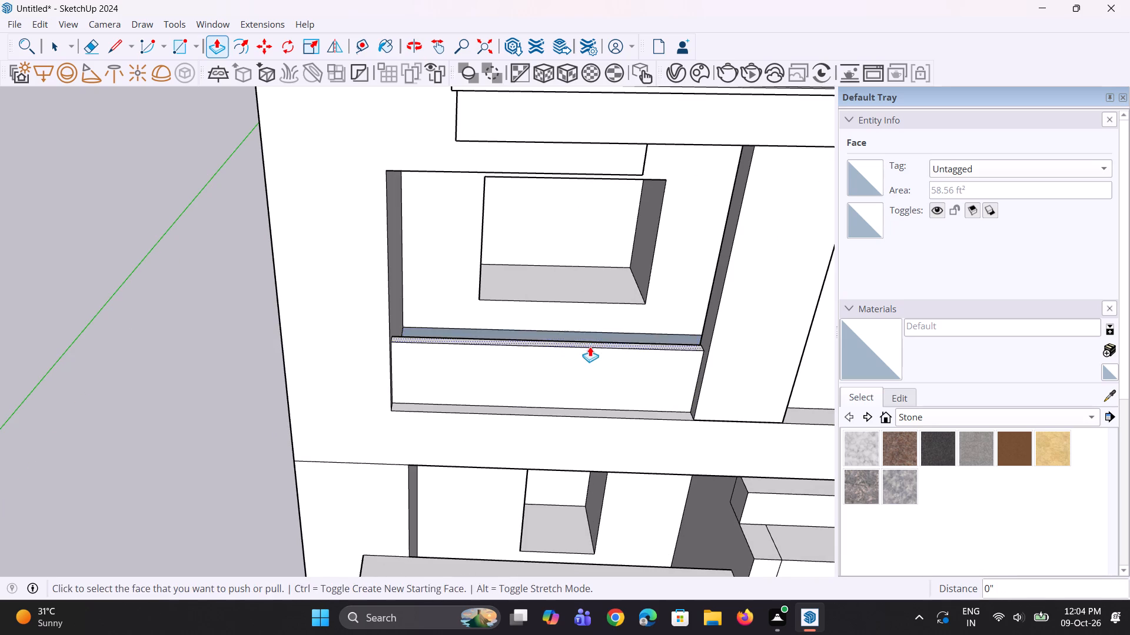
pyautogui.moveTo(593, 362); pyautogui.dragTo(595, 412, button='middle')
pyautogui.scroll(2, 605, 357)
pyautogui.click(605, 357)
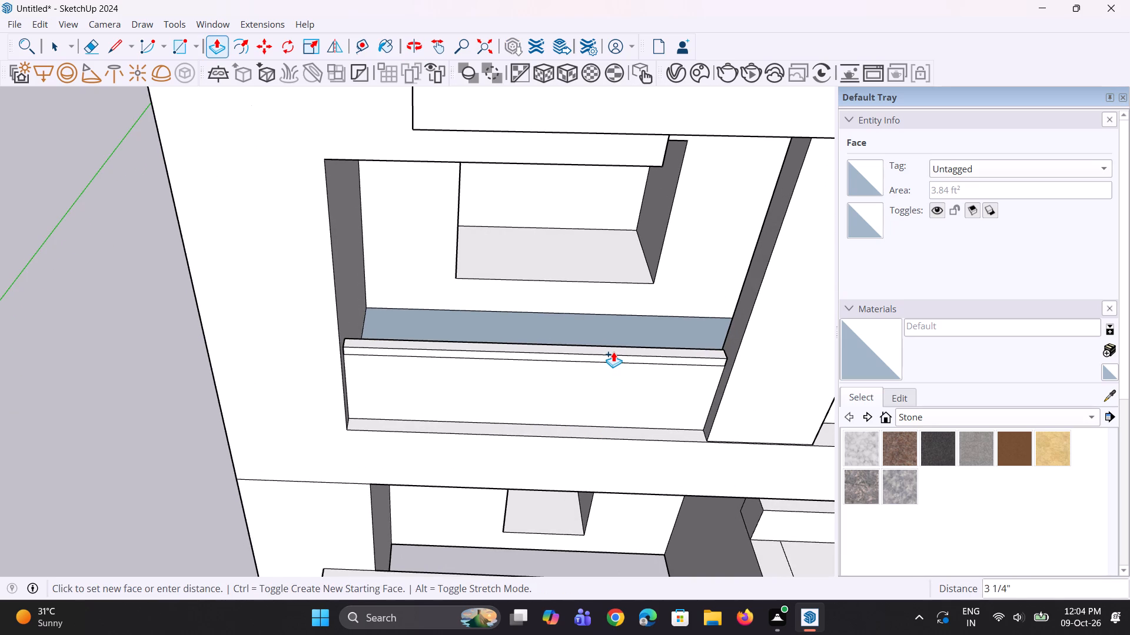
pyautogui.click(613, 352)
# Examine the parapet and its coping in the balcony opening from several angles.
pyautogui.moveTo(608, 408); pyautogui.dragTo(596, 289, button='middle')
pyautogui.scroll(-2, 596, 326)
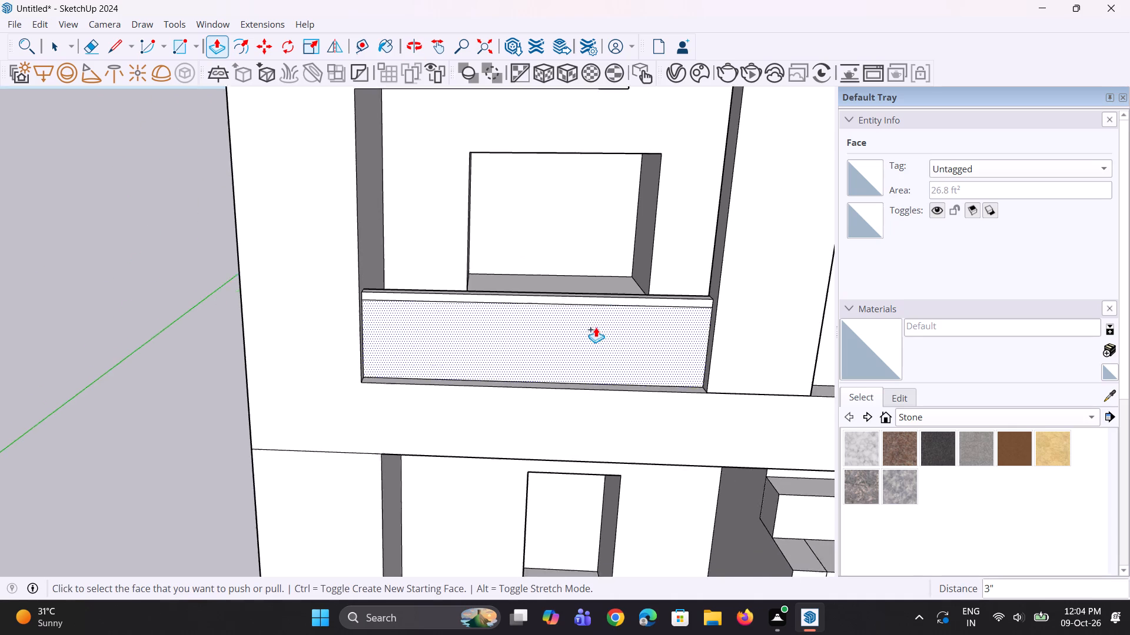
pyautogui.scroll(-2, 596, 327)
pyautogui.moveTo(514, 369); pyautogui.dragTo(515, 331, button='middle')
pyautogui.press('space')
pyautogui.scroll(3, 429, 355)
pyautogui.moveTo(423, 340); pyautogui.dragTo(424, 366, button='middle')
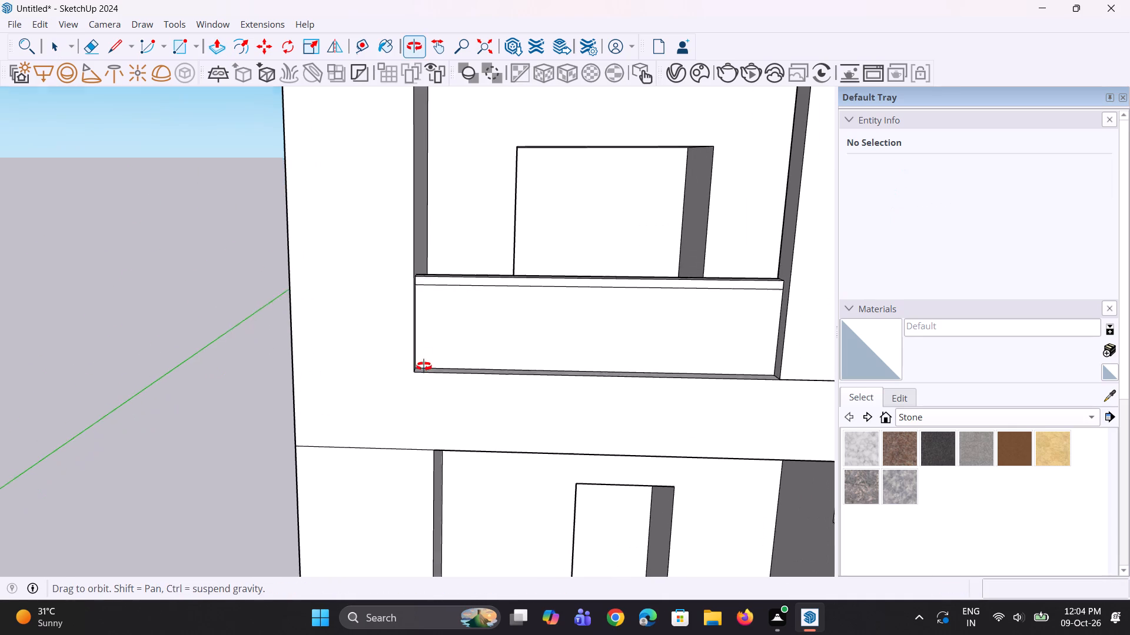
pyautogui.moveTo(424, 366); pyautogui.dragTo(428, 379, button='middle')
pyautogui.moveTo(594, 365); pyautogui.dragTo(587, 396, button='middle')
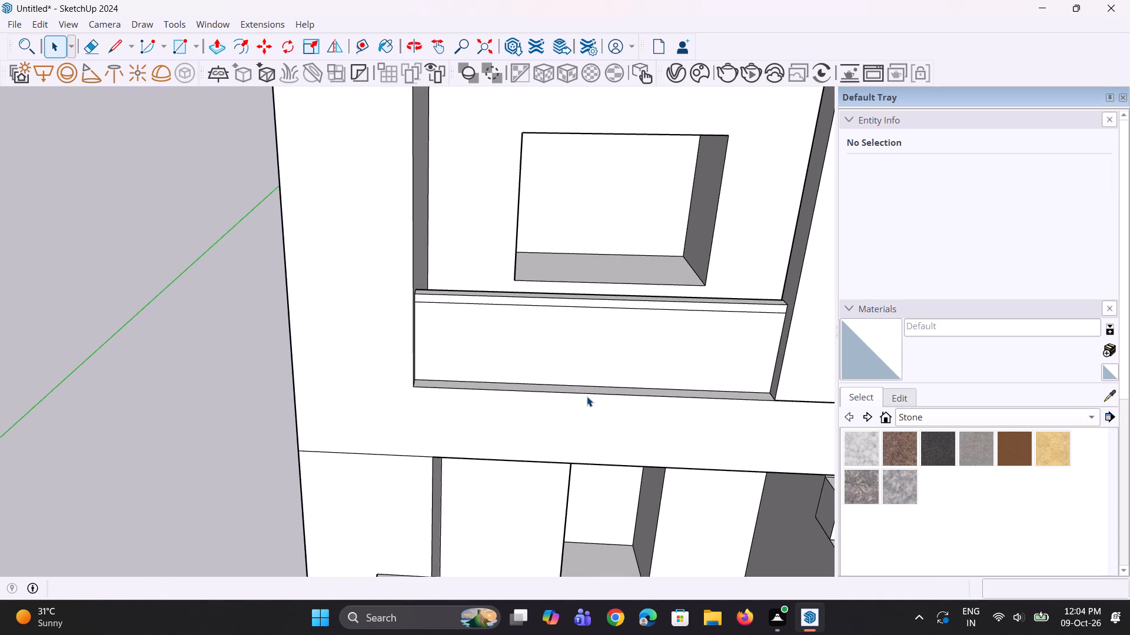
# Undo the last three extrusions of the parapet and coping in the balcony opening.
pyautogui.hotkey('ctrl', 'z')
pyautogui.hotkey('ctrl', 'z')
pyautogui.hotkey('ctrl', 'z')
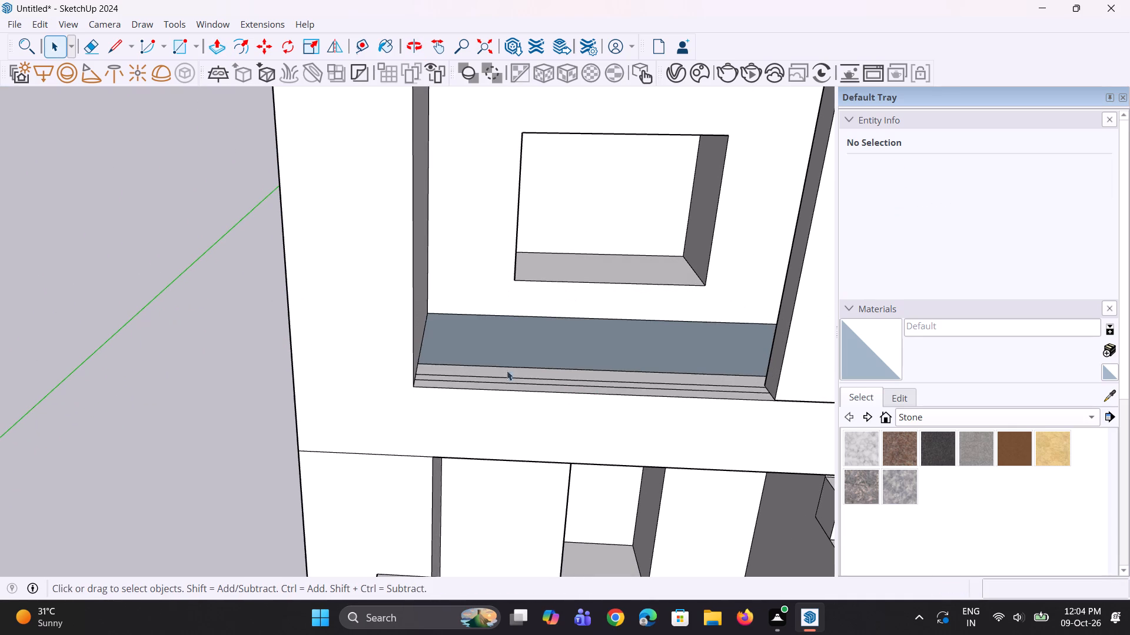
# Push/Pull the middle narrow strip of the balcony ledge up about 2' 7 7/16" to form a thin parapet.
pyautogui.moveTo(507, 383); pyautogui.dragTo(511, 433, button='middle')
pyautogui.scroll(7, 477, 387)
pyautogui.moveTo(476, 403); pyautogui.dragTo(479, 425, button='middle')
pyautogui.scroll(3, 476, 412)
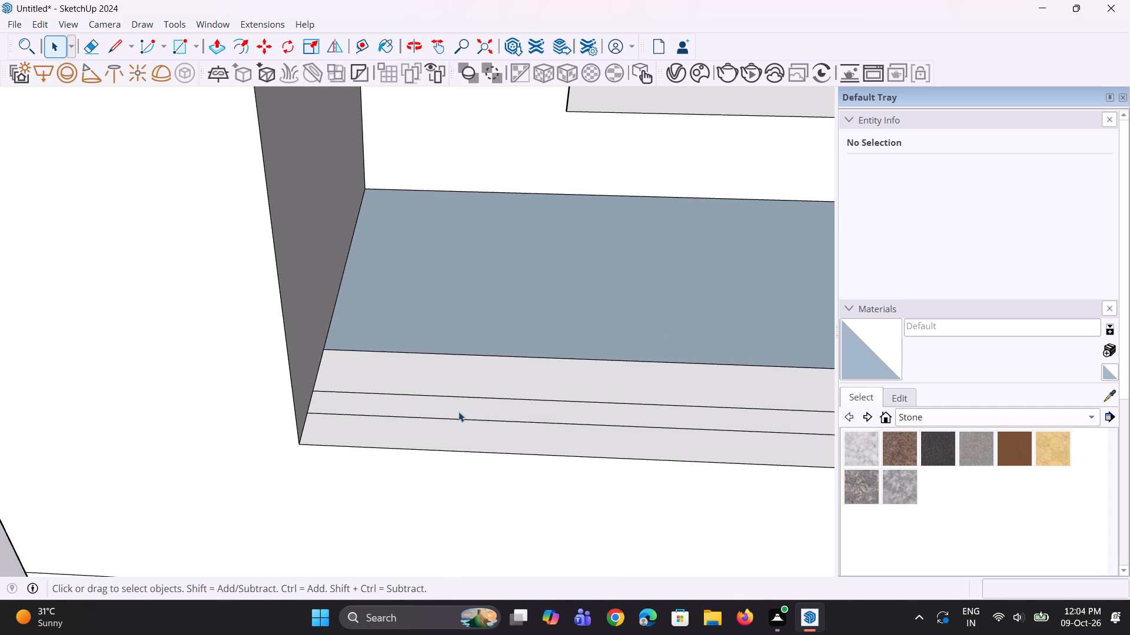
pyautogui.press('l')
pyautogui.scroll(-3, 508, 419)
pyautogui.scroll(1, 426, 390)
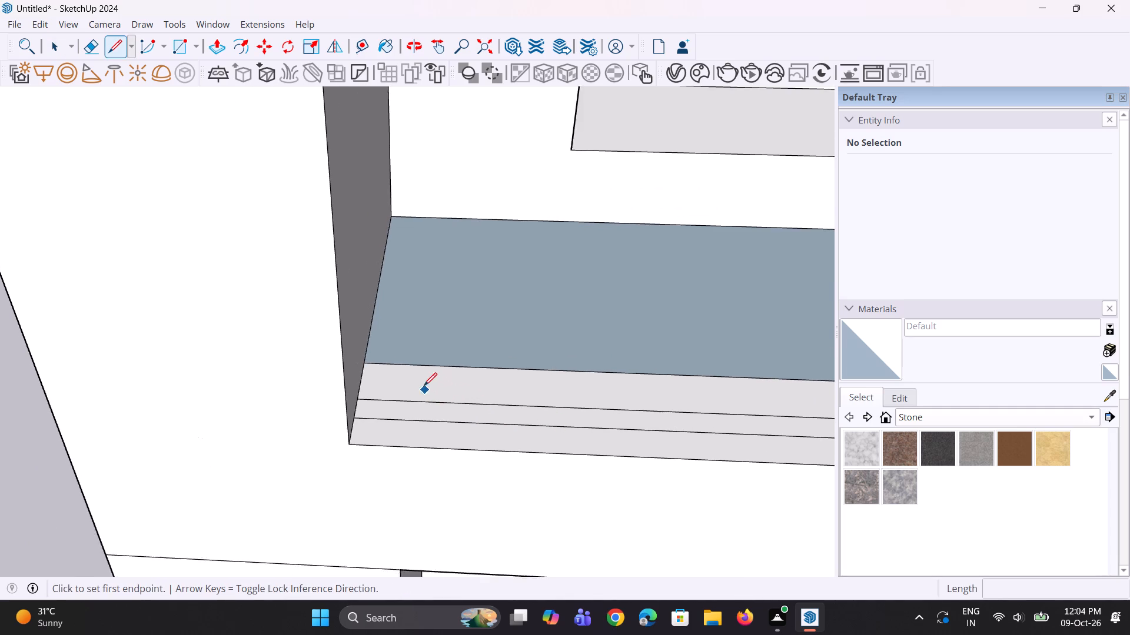
pyautogui.scroll(1, 424, 386)
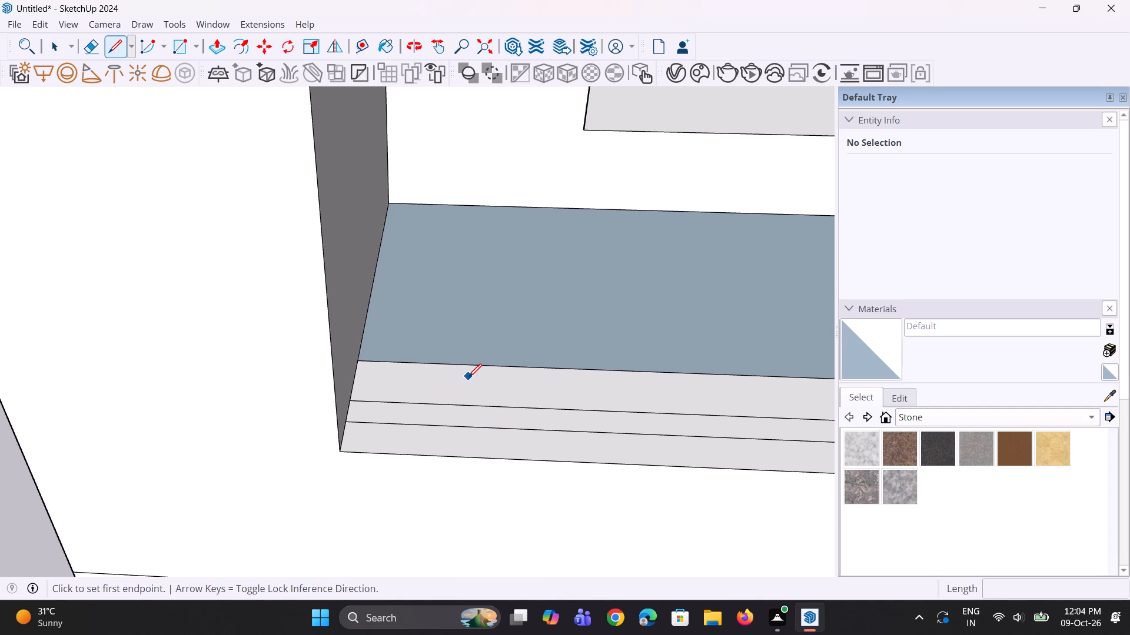
pyautogui.press('p')
pyautogui.click(483, 407)
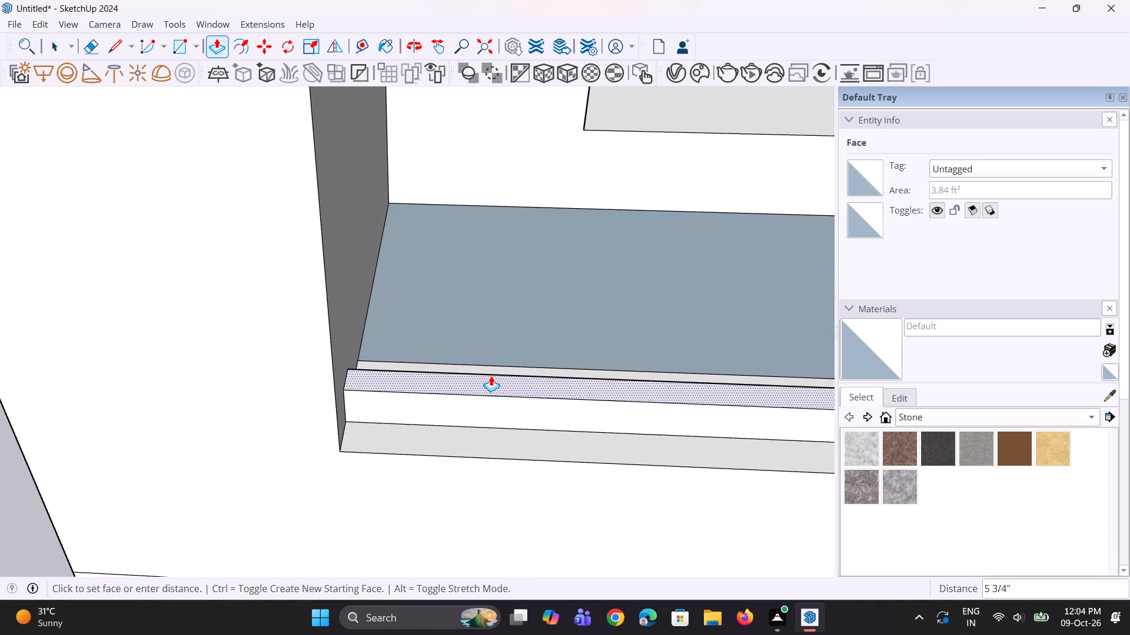
pyautogui.scroll(-13, 491, 376)
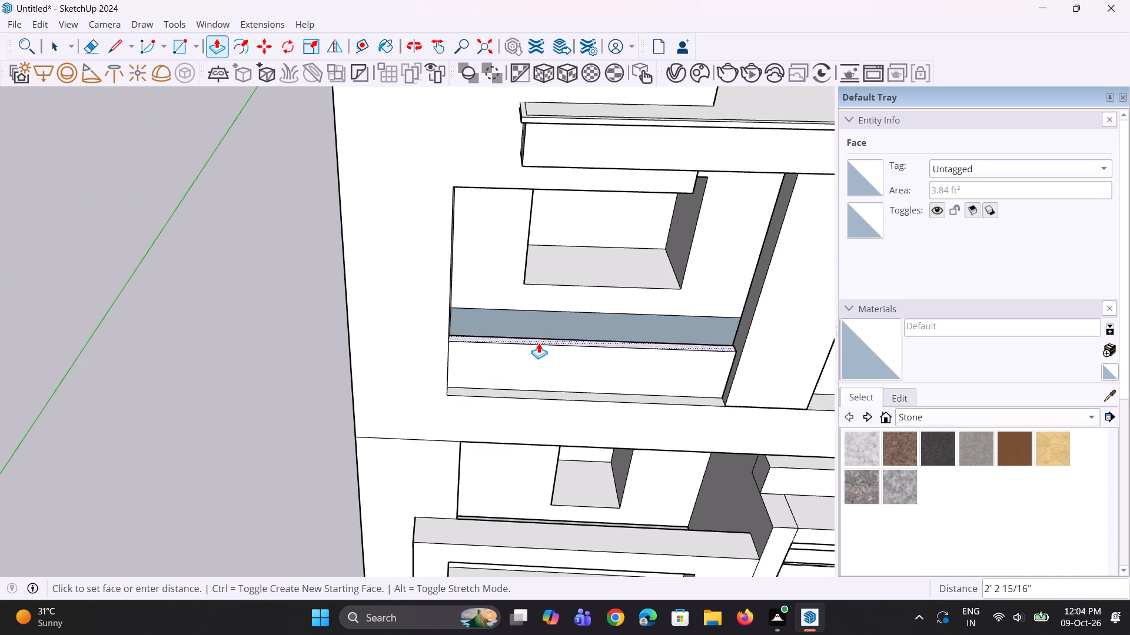
pyautogui.click(543, 336)
pyautogui.moveTo(569, 370); pyautogui.dragTo(528, 253, button='middle')
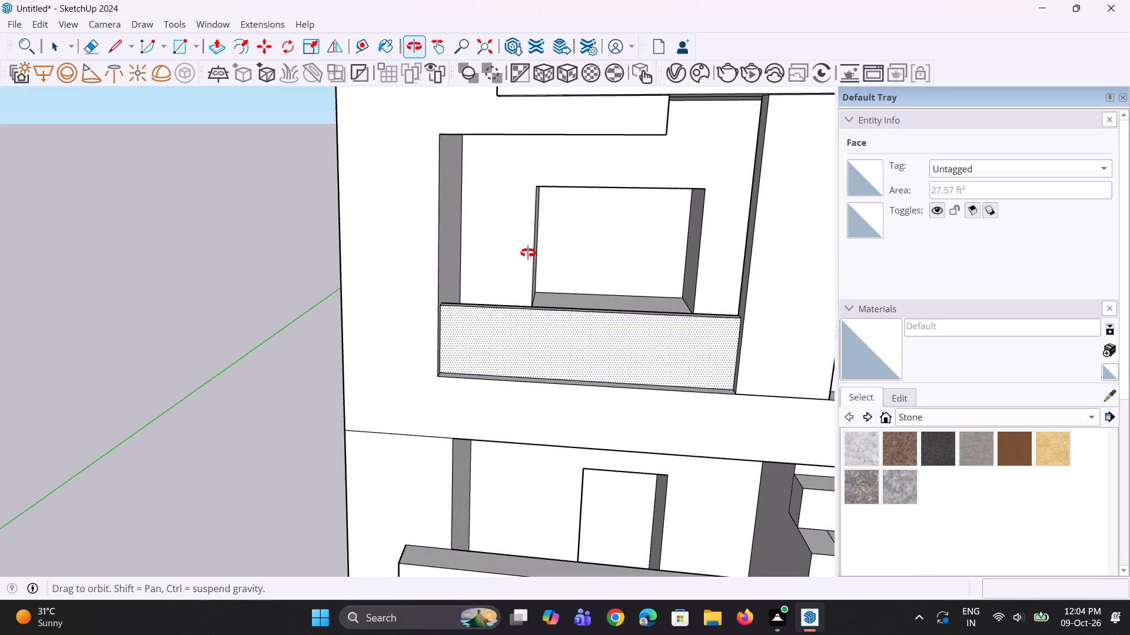
pyautogui.moveTo(528, 253); pyautogui.dragTo(557, 387, button='middle')
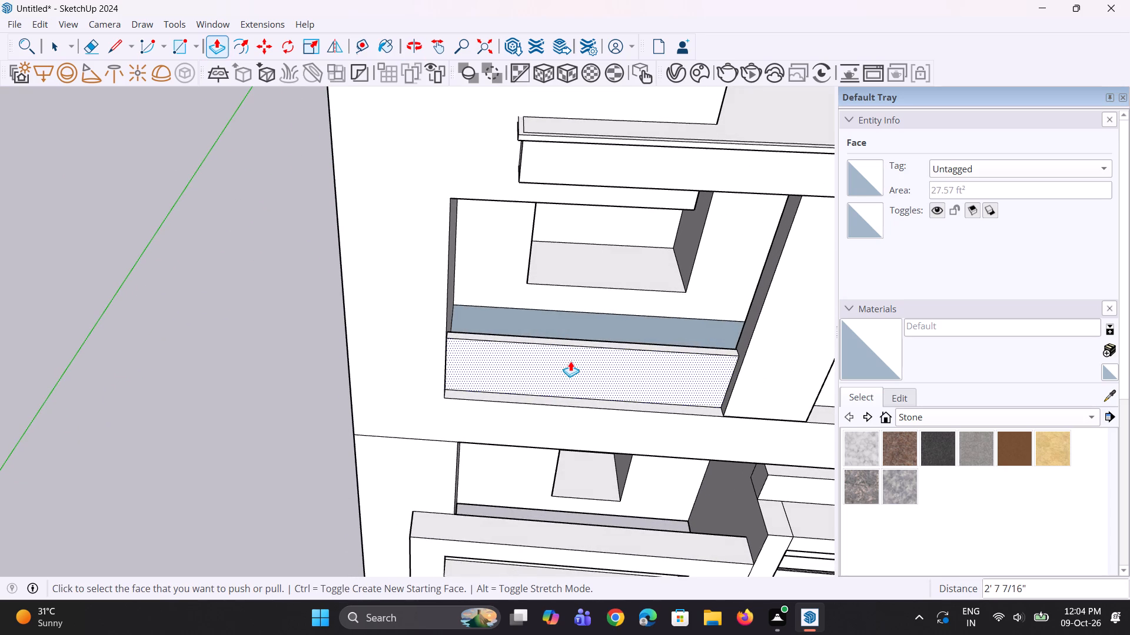
# Push/Pull the parapet's top face up about 3 7/16" with a new starting face as a separate coping course.
pyautogui.click(573, 341)
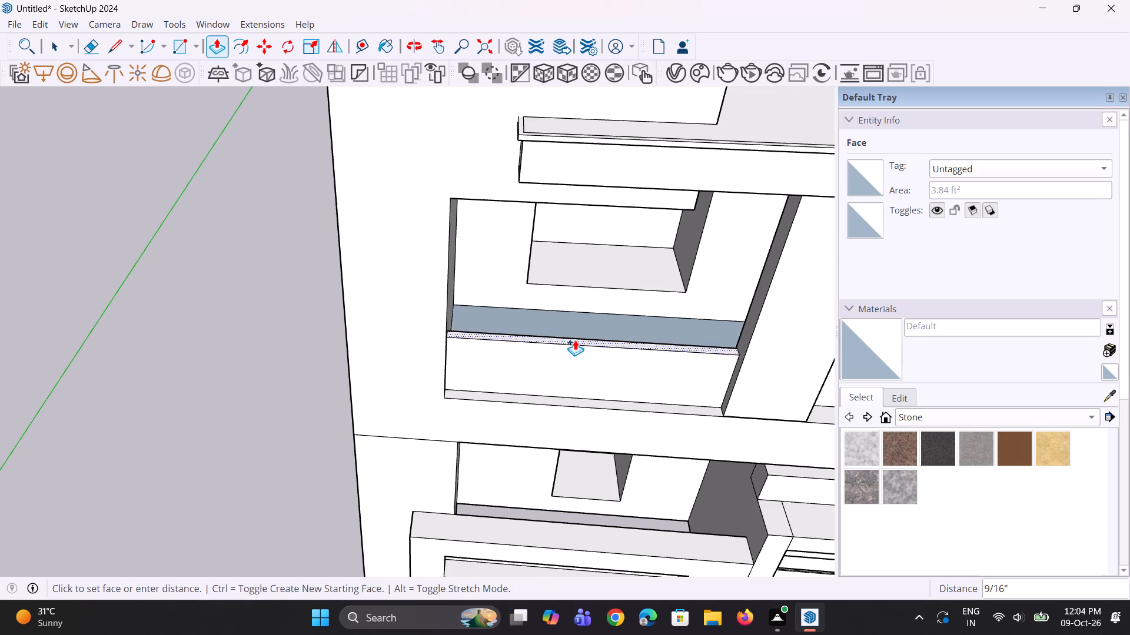
pyautogui.click(578, 336)
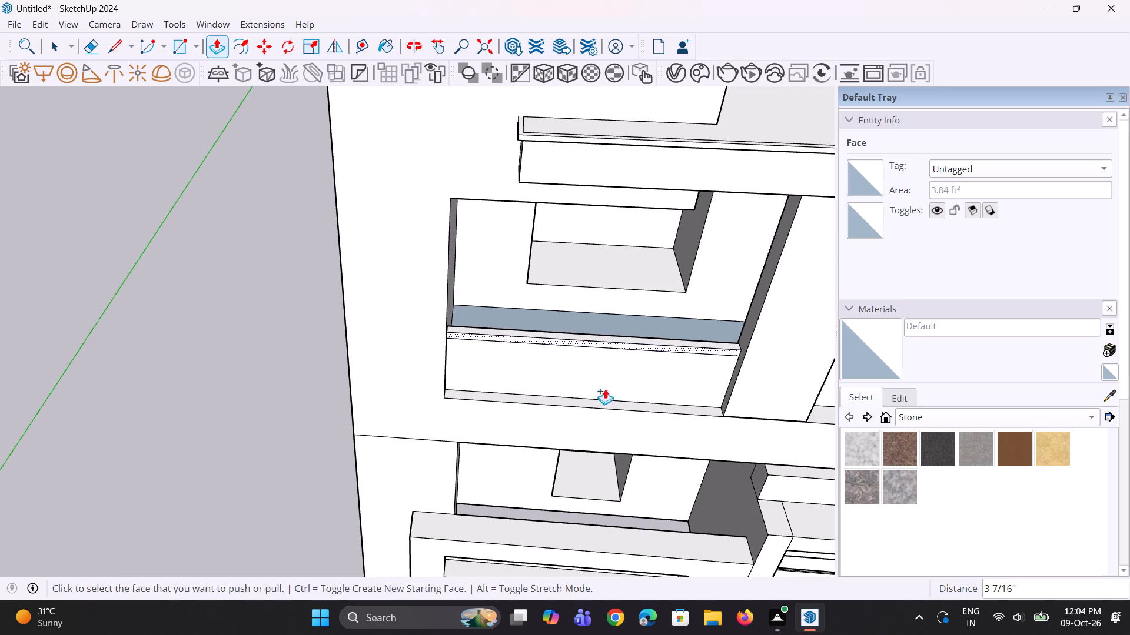
# Paint the parapet's front face below the coping with Translucent Glass Gray from the Glass and Mirrors materials.
pyautogui.moveTo(610, 372); pyautogui.dragTo(575, 196, button='middle')
pyautogui.scroll(-4, 584, 346)
pyautogui.moveTo(609, 387); pyautogui.dragTo(637, 349, button='middle')
pyautogui.scroll(3, 587, 339)
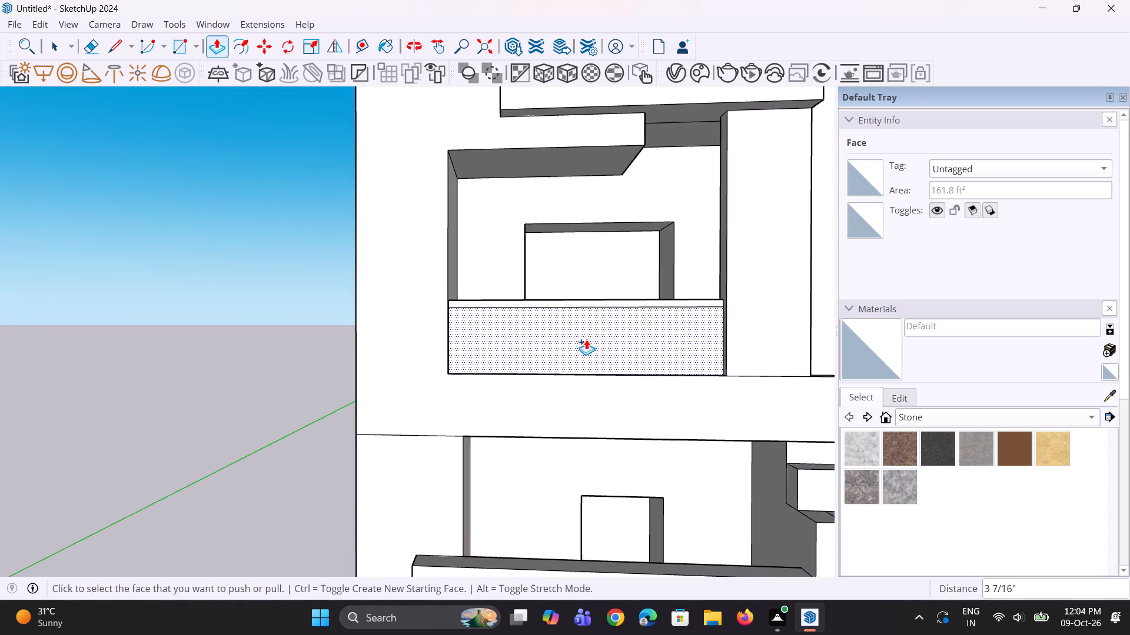
pyautogui.moveTo(593, 342); pyautogui.dragTo(598, 356, button='middle')
pyautogui.scroll(2, 520, 375)
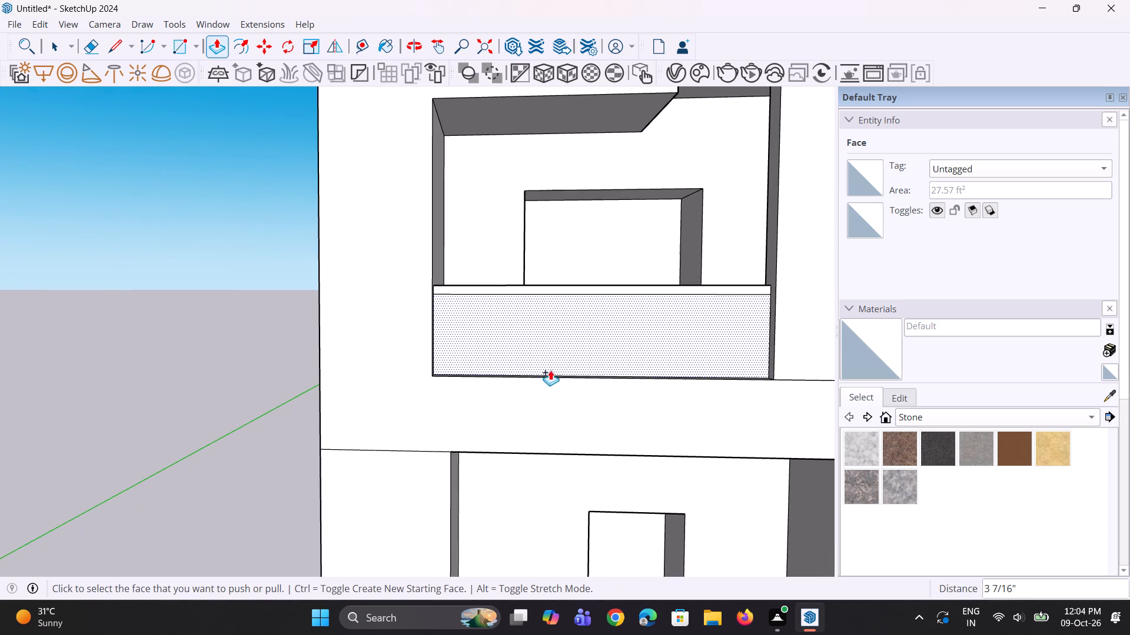
pyautogui.press('space')
pyautogui.click(914, 420)
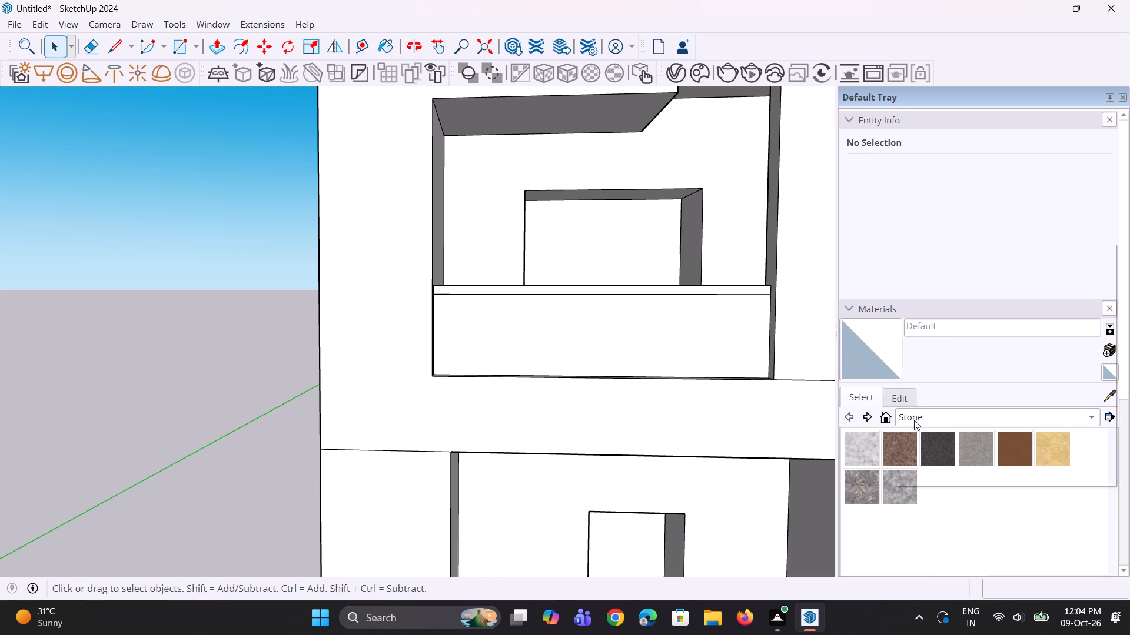
pyautogui.click(928, 356)
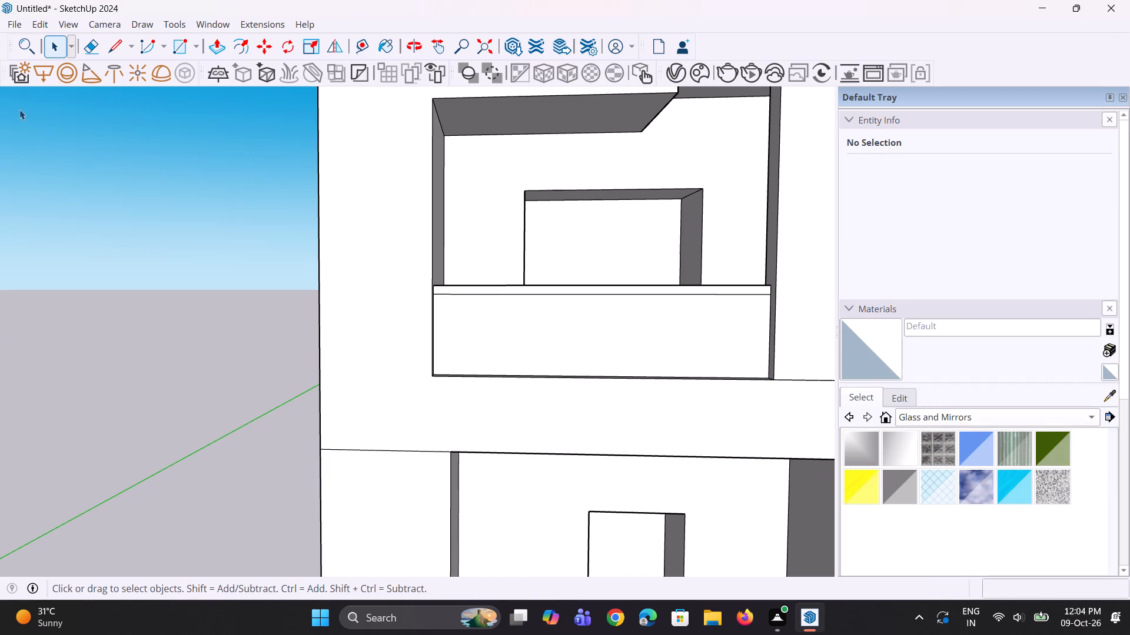
pyautogui.click(911, 490)
pyautogui.click(660, 353)
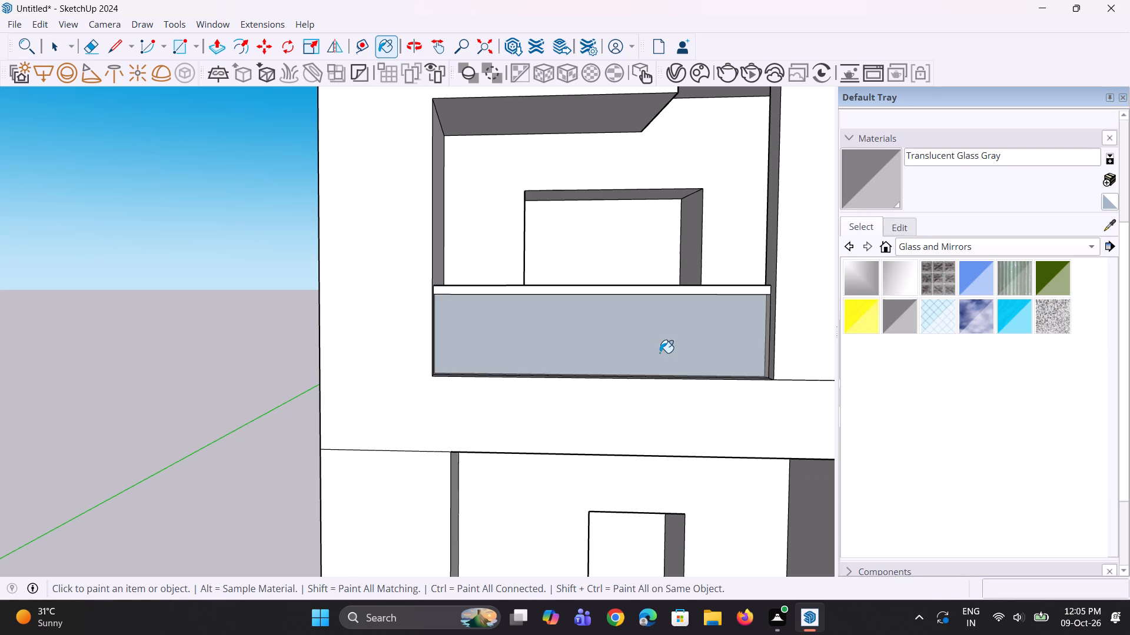
# Paint the parapet's inner face, on the balcony side, with Translucent Glass Gray.
pyautogui.scroll(-3, 682, 348)
pyautogui.moveTo(672, 397); pyautogui.dragTo(545, 473, button='middle')
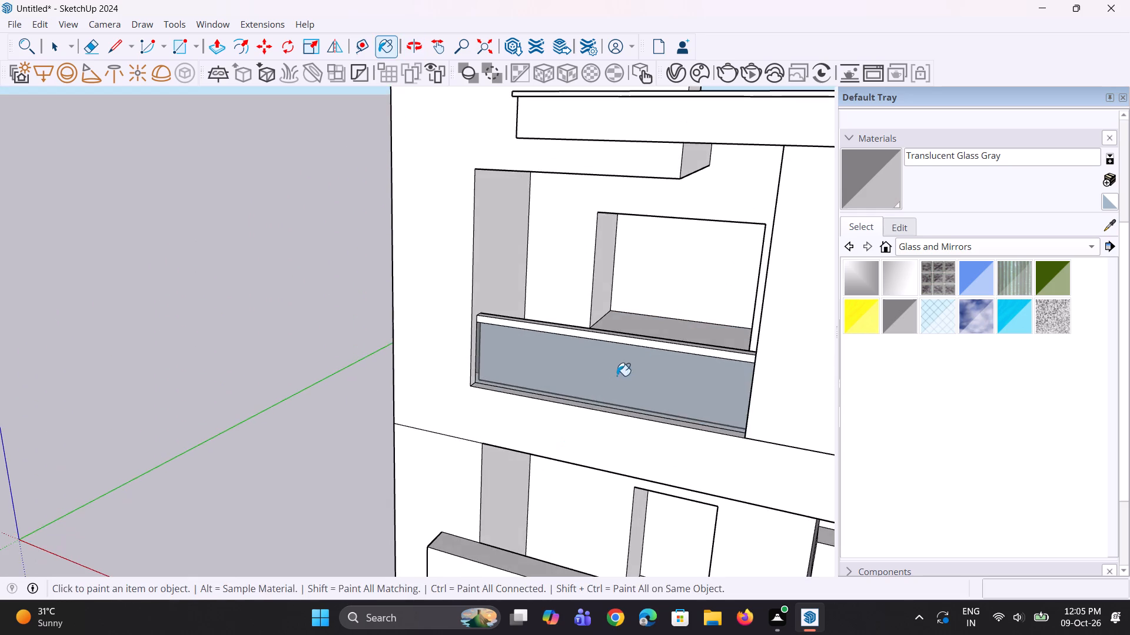
pyautogui.moveTo(653, 341); pyautogui.dragTo(514, 494, button='middle')
pyautogui.scroll(4, 576, 393)
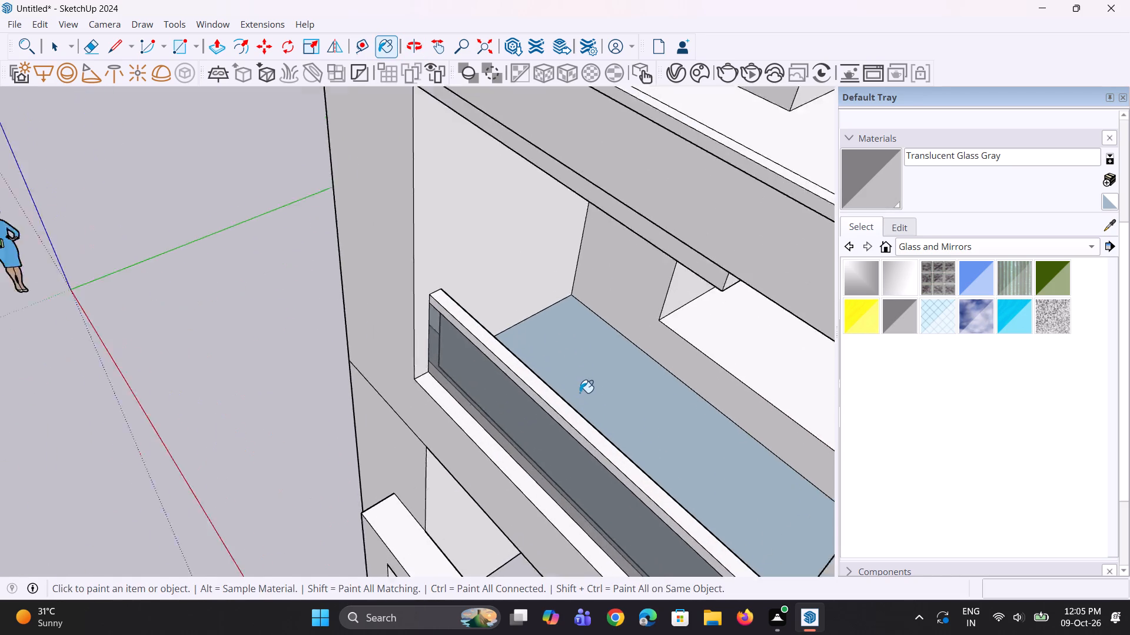
pyautogui.scroll(2, 580, 393)
pyautogui.moveTo(582, 398); pyautogui.dragTo(487, 398, button='middle')
pyautogui.scroll(11, 487, 398)
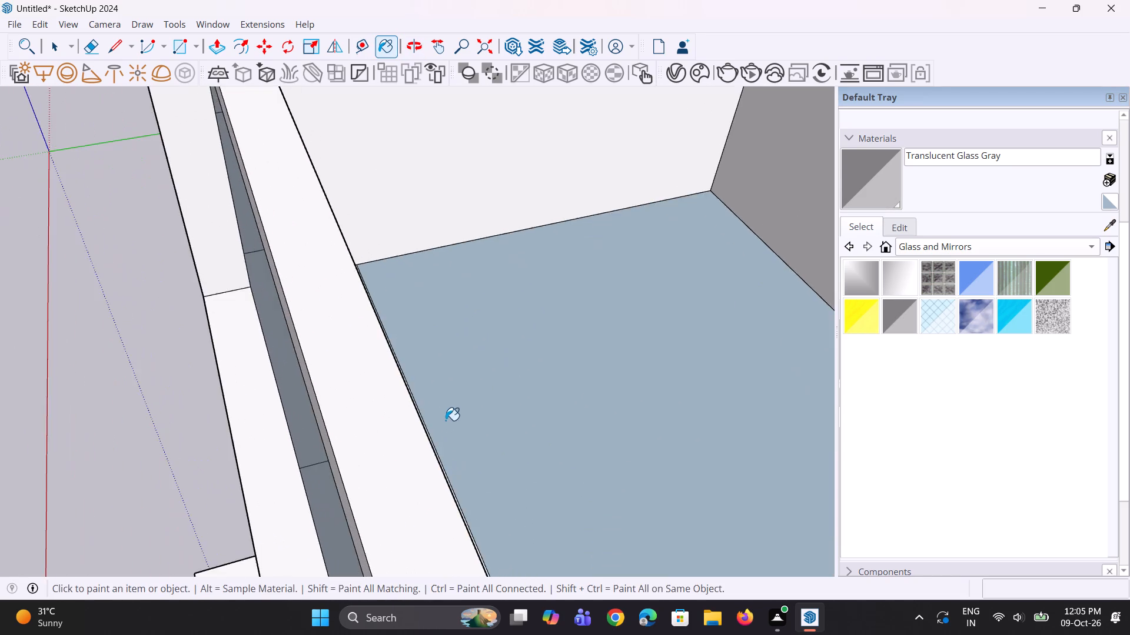
pyautogui.moveTo(446, 420); pyautogui.dragTo(376, 420, button='middle')
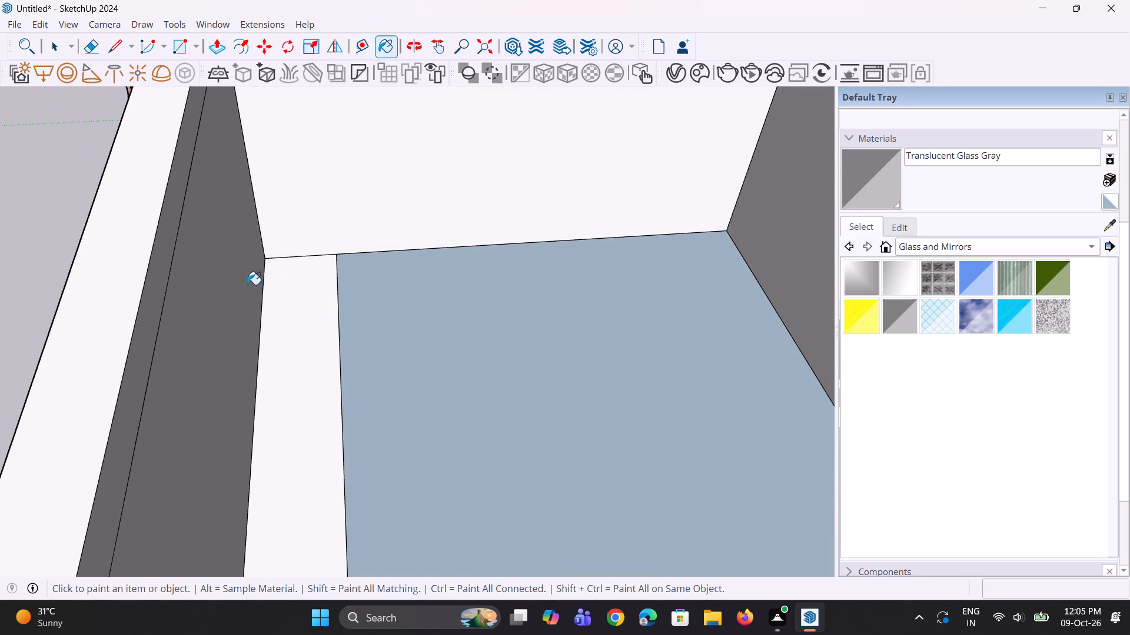
pyautogui.click(221, 295)
# Examine the glazed balcony parapet from outside the building's front.
pyautogui.scroll(-3, 363, 315)
pyautogui.moveTo(245, 344); pyautogui.dragTo(687, 206, button='middle')
pyautogui.scroll(-10, 686, 216)
pyautogui.scroll(-4, 628, 286)
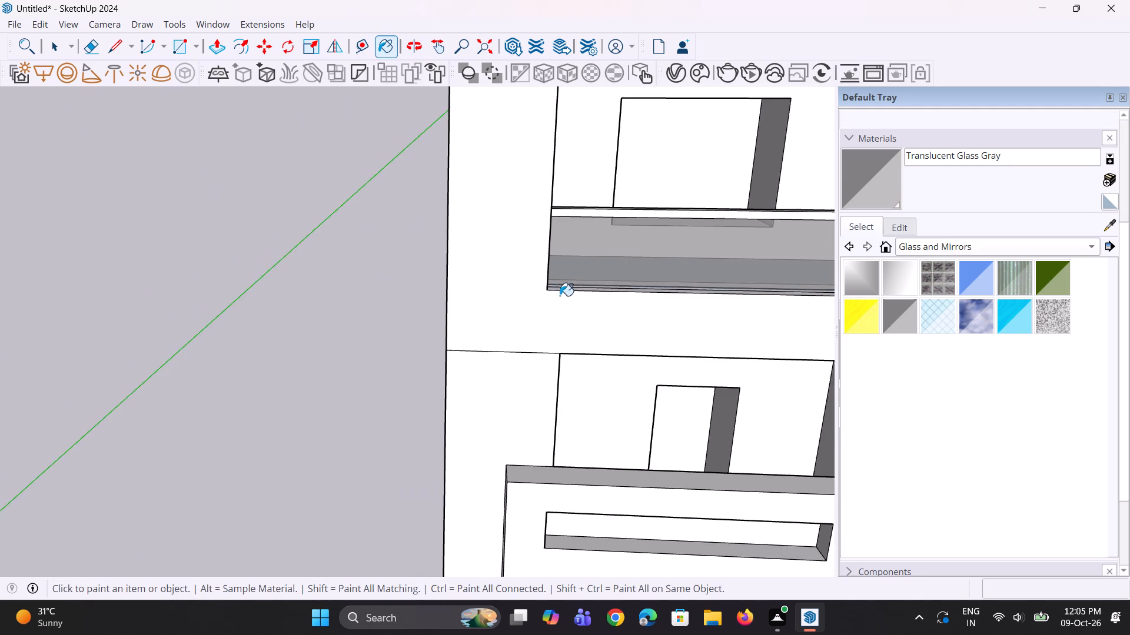
pyautogui.scroll(-2, 533, 299)
pyautogui.scroll(-3, 571, 203)
pyautogui.scroll(-3, 735, 292)
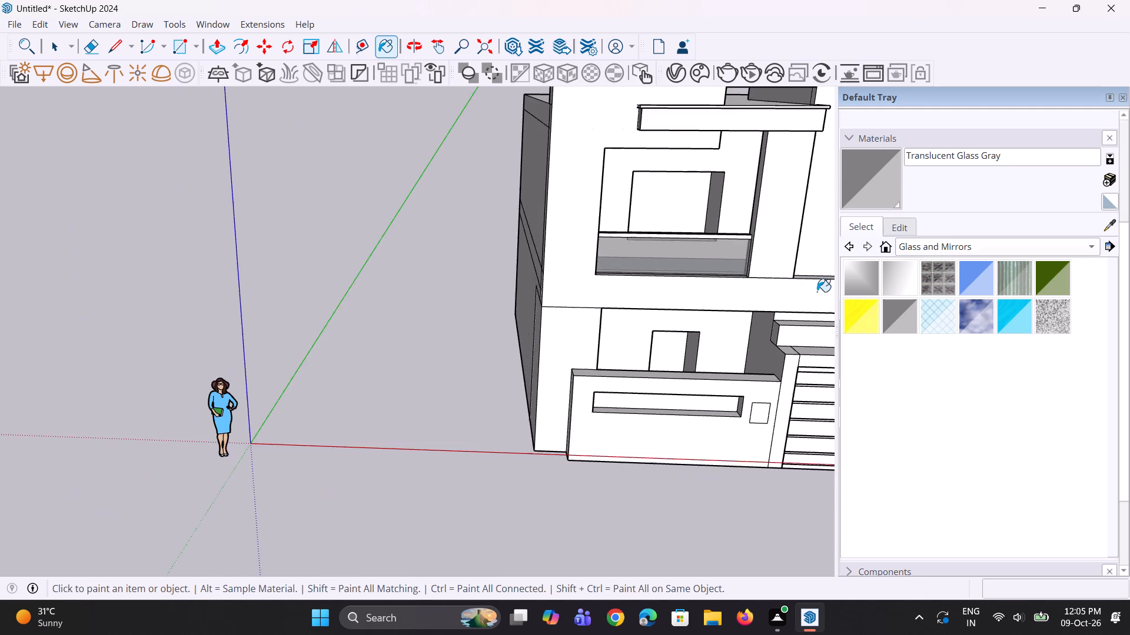
pyautogui.moveTo(817, 292); pyautogui.dragTo(762, 244, button='middle')
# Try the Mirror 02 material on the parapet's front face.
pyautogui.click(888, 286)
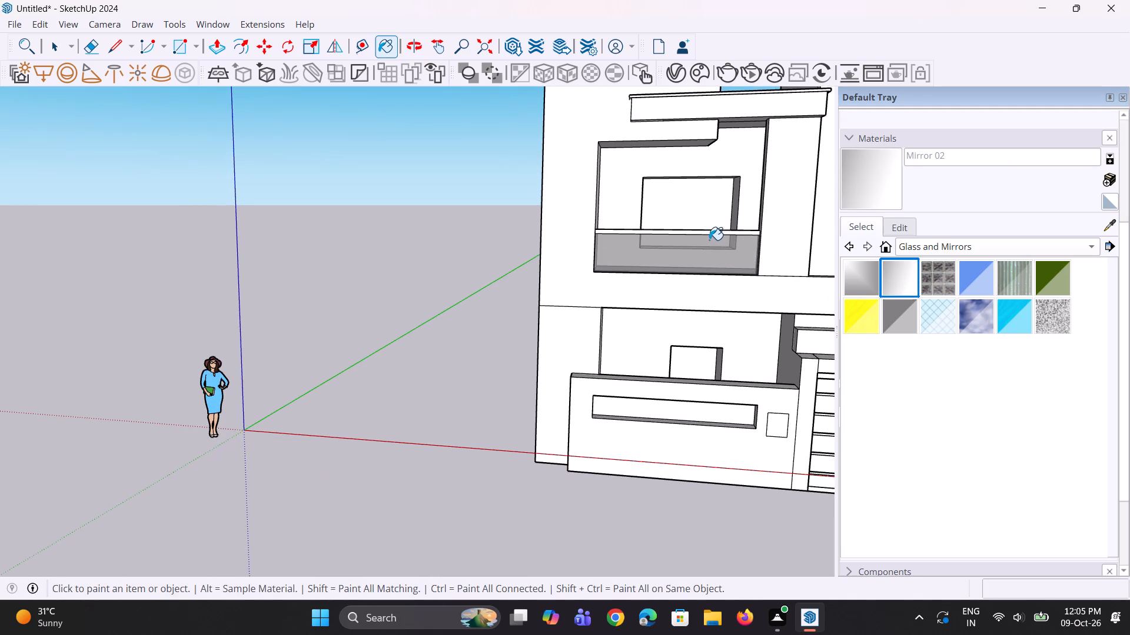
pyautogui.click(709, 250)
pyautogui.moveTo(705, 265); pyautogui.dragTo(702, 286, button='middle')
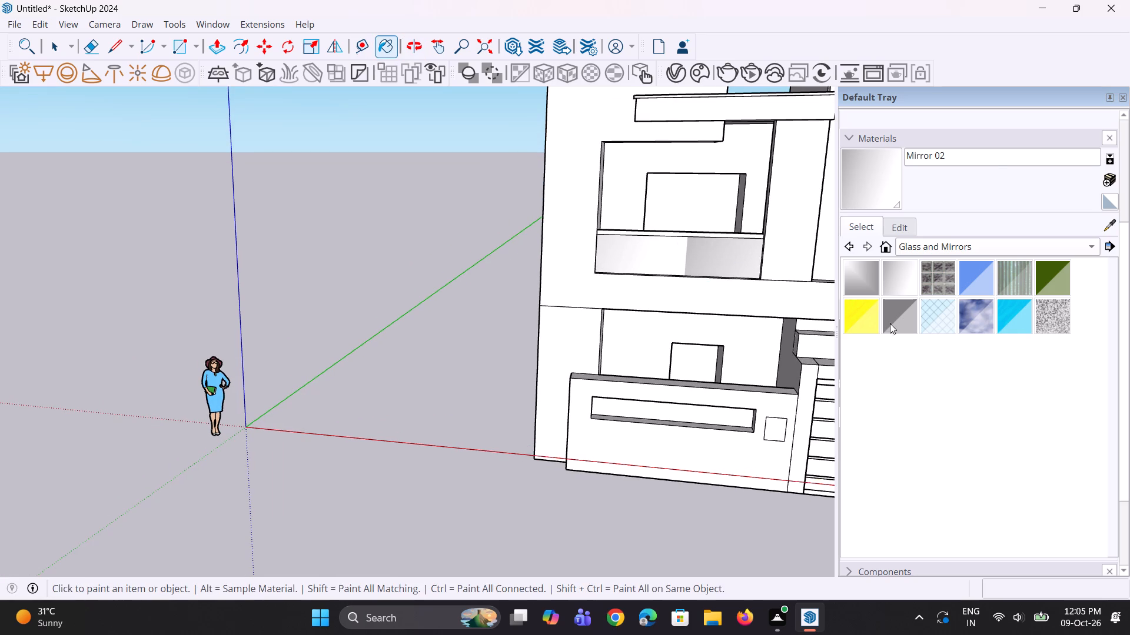
# Repaint the parapet's front face with Translucent Glass Gray.
pyautogui.click(899, 323)
pyautogui.click(743, 265)
# Examine the whole front facade with the glazed balcony parapet from several distances and angles.
pyautogui.scroll(-5, 646, 310)
pyautogui.moveTo(659, 312); pyautogui.dragTo(668, 282, button='middle')
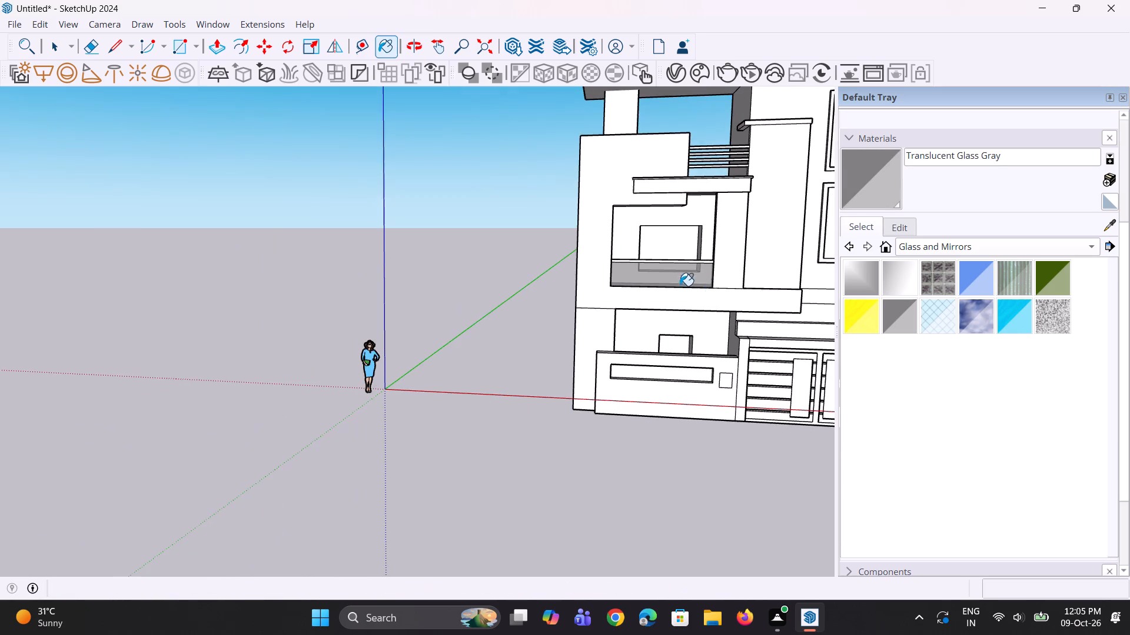
pyautogui.scroll(-7, 674, 330)
pyautogui.moveTo(750, 330); pyautogui.dragTo(752, 253, button='middle')
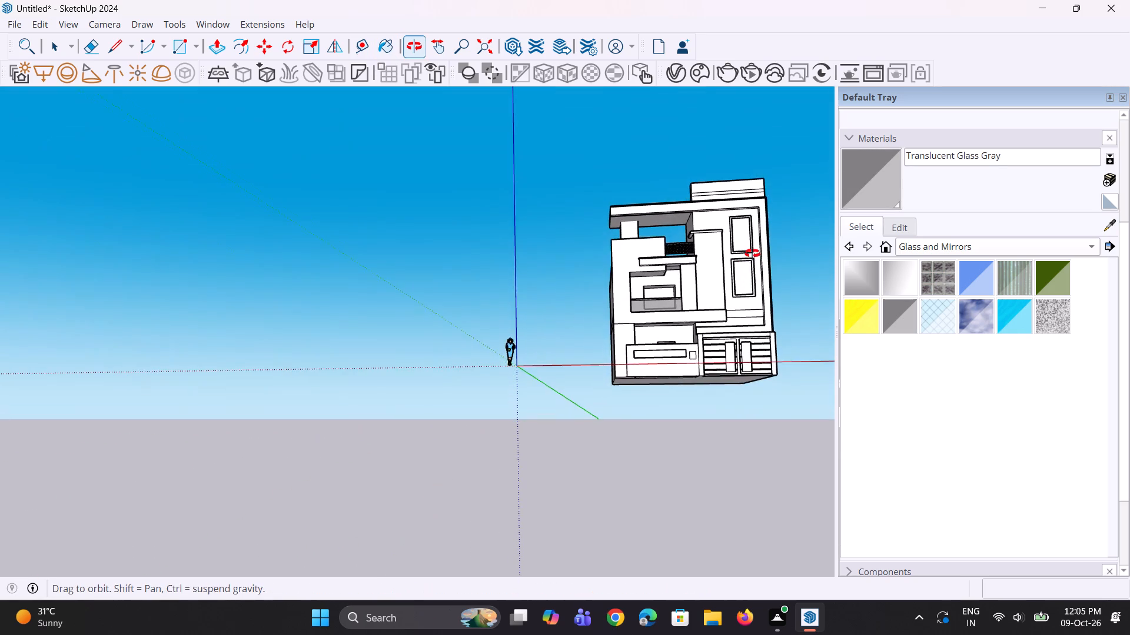
pyautogui.moveTo(752, 253); pyautogui.dragTo(752, 253, button='middle')
pyautogui.scroll(6, 658, 286)
pyautogui.scroll(-6, 498, 341)
pyautogui.moveTo(475, 357); pyautogui.dragTo(483, 376, button='middle')
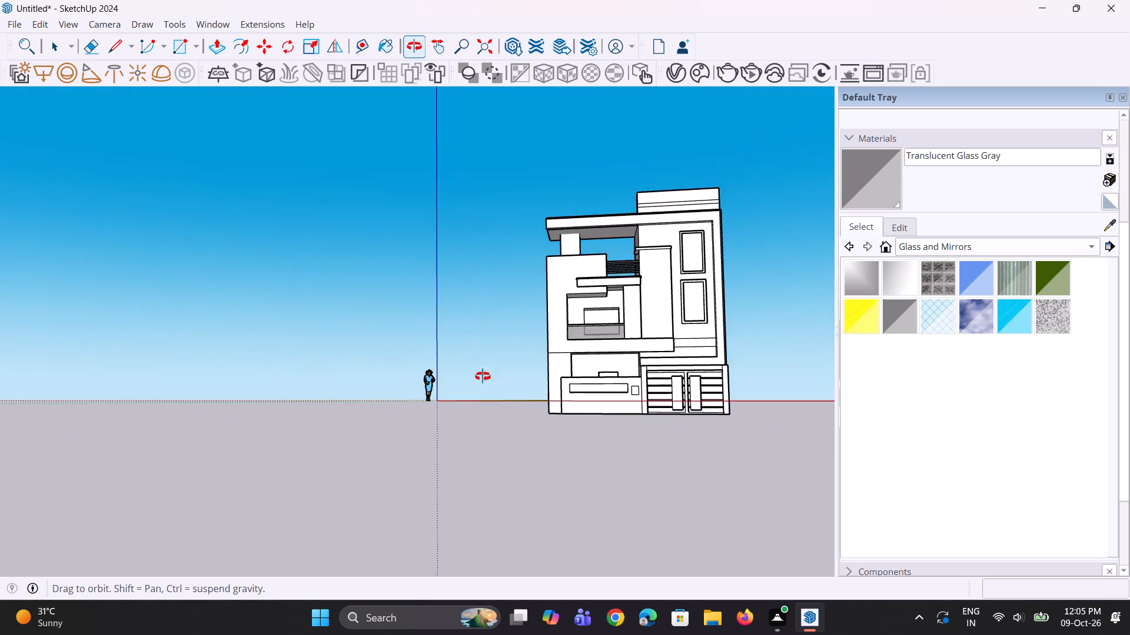
pyautogui.moveTo(483, 376); pyautogui.dragTo(484, 378, button='middle')
pyautogui.scroll(5, 726, 242)
pyautogui.moveTo(677, 282); pyautogui.dragTo(677, 294, button='middle')
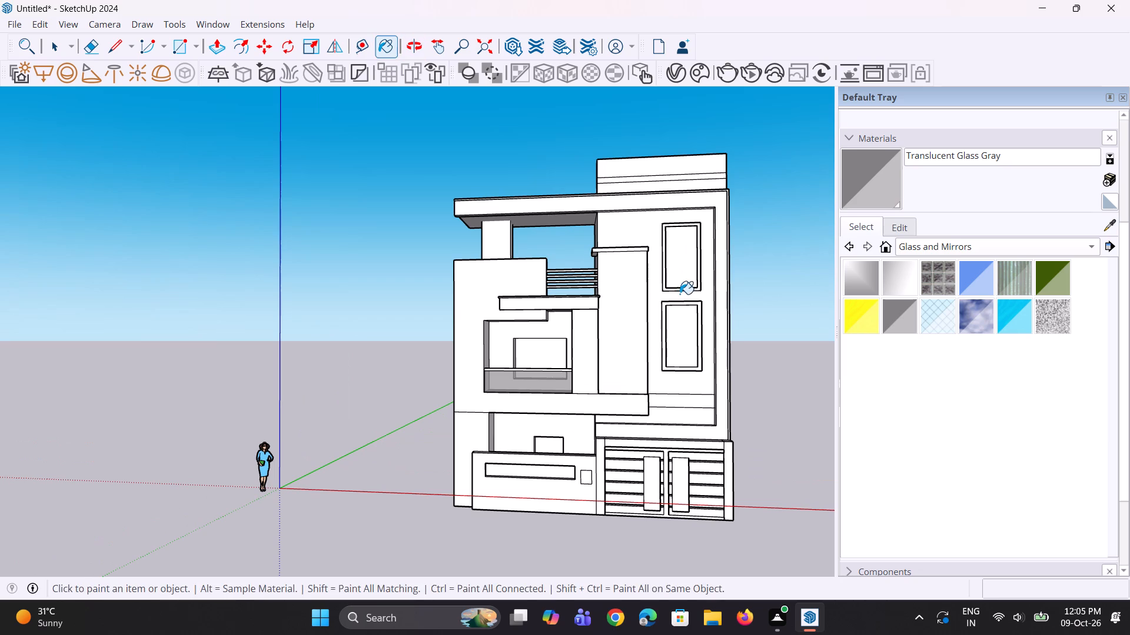
# Offset the edges of the front face of the projecting roof-and-side frame inward by about 9 3/16".
pyautogui.press('space')
pyautogui.press('space')
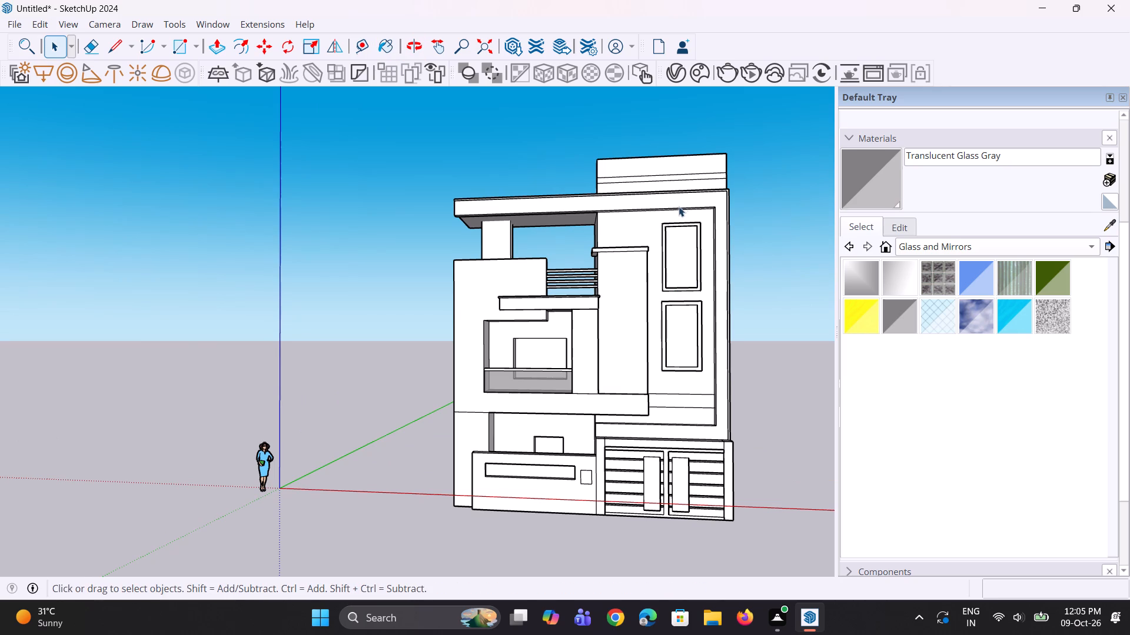
pyautogui.scroll(6, 622, 200)
pyautogui.moveTo(619, 203); pyautogui.dragTo(644, 206, button='middle')
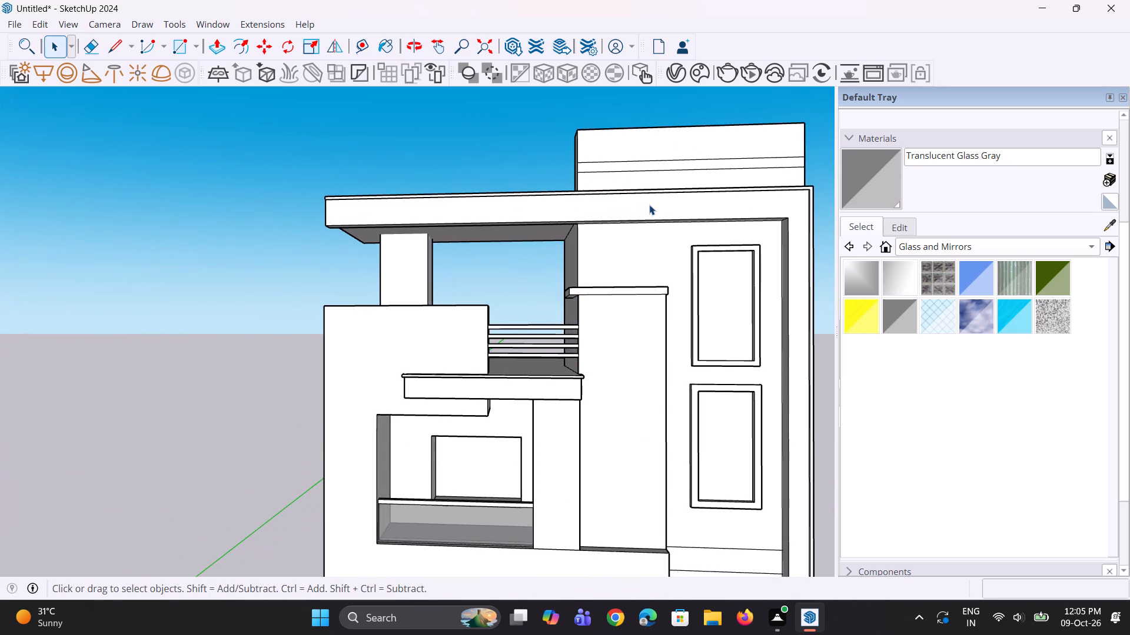
pyautogui.scroll(-6, 649, 205)
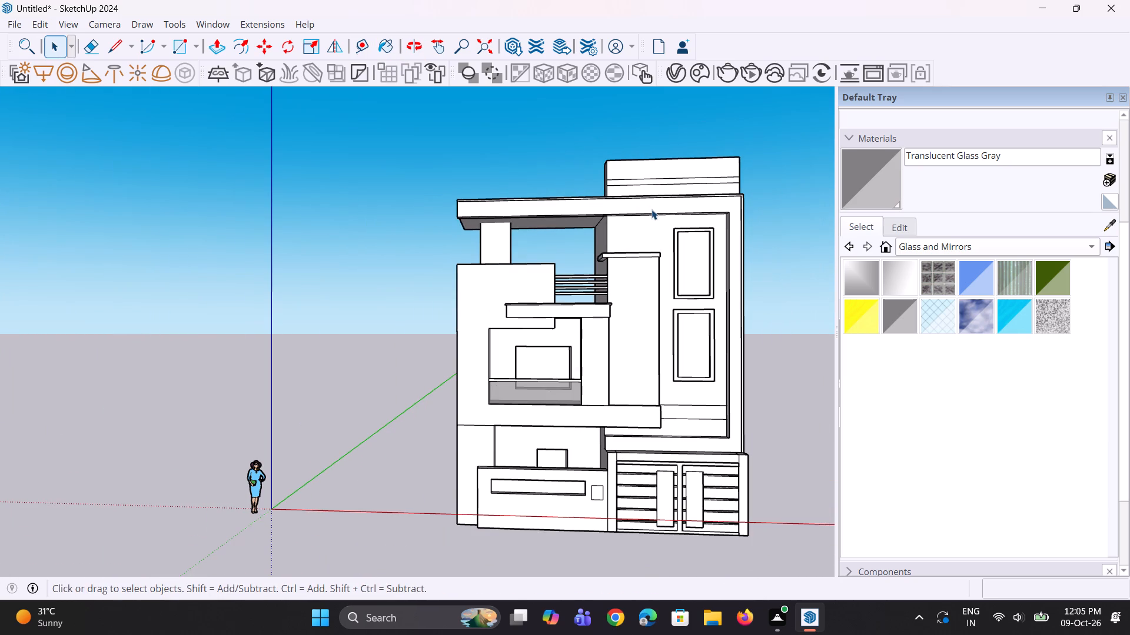
pyautogui.click(653, 208)
pyautogui.scroll(4, 570, 219)
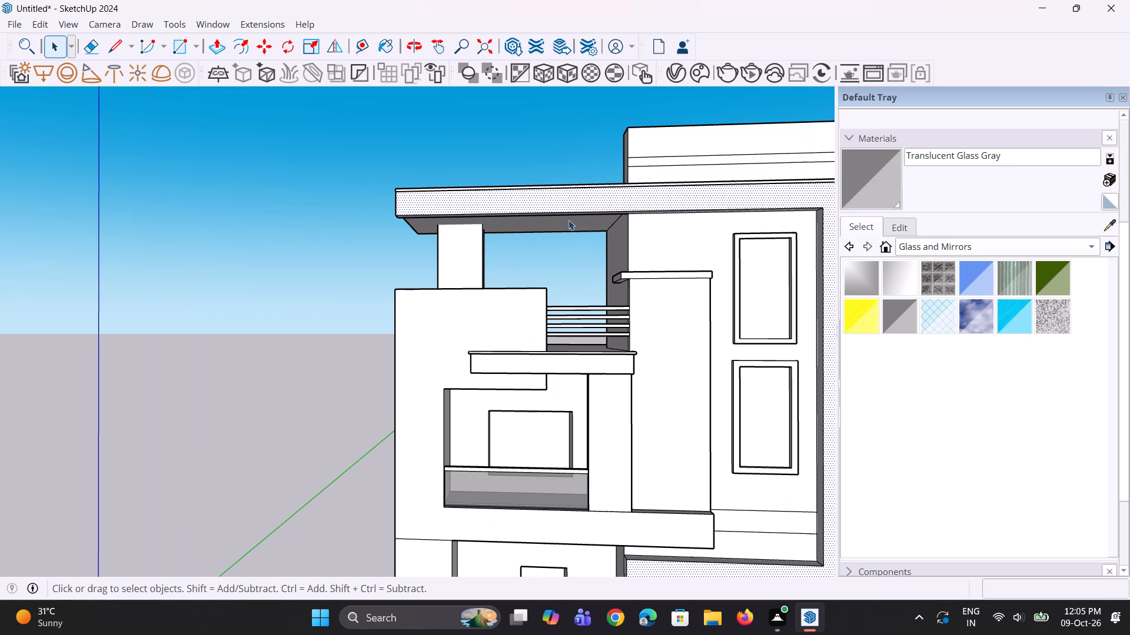
pyautogui.press('f')
pyautogui.click(513, 213)
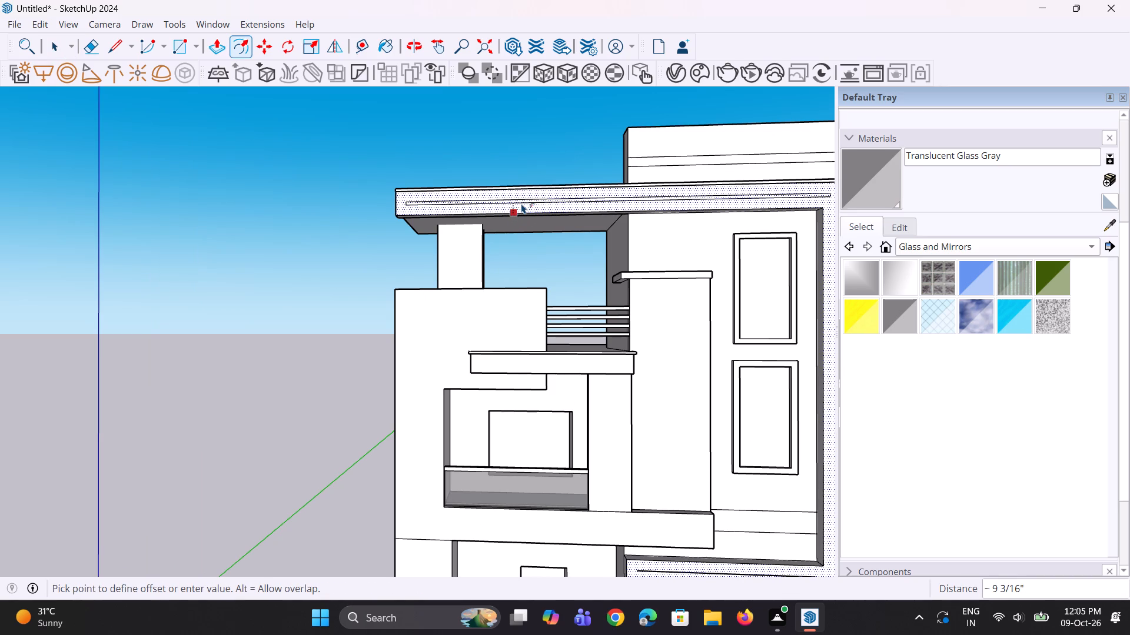
pyautogui.click(521, 203)
pyautogui.scroll(-4, 530, 202)
pyautogui.press('space')
pyautogui.press('space')
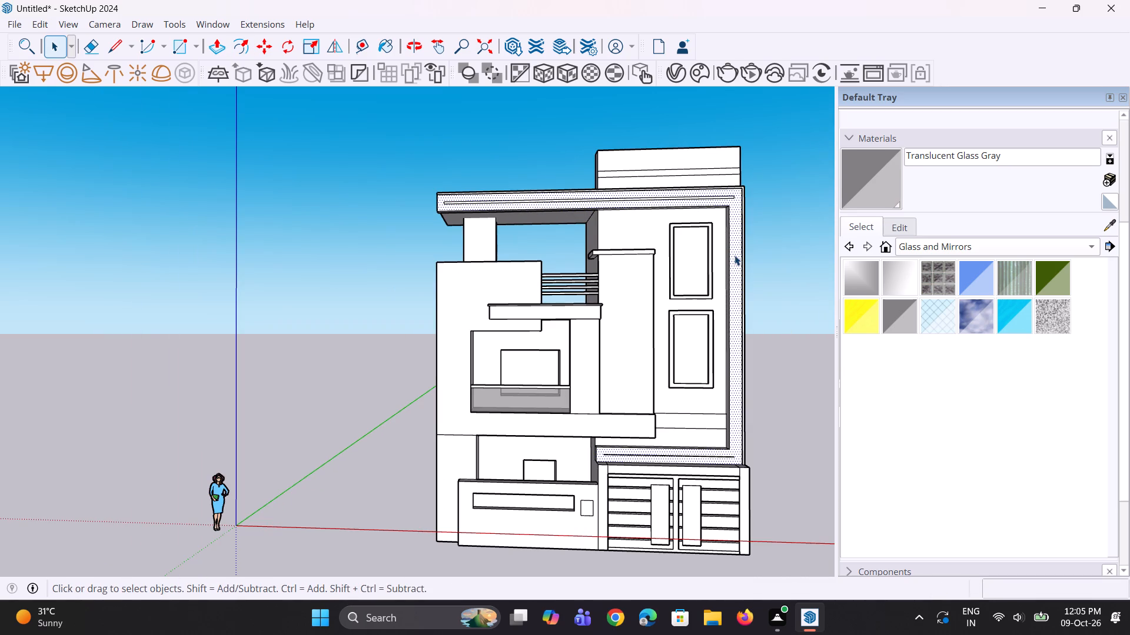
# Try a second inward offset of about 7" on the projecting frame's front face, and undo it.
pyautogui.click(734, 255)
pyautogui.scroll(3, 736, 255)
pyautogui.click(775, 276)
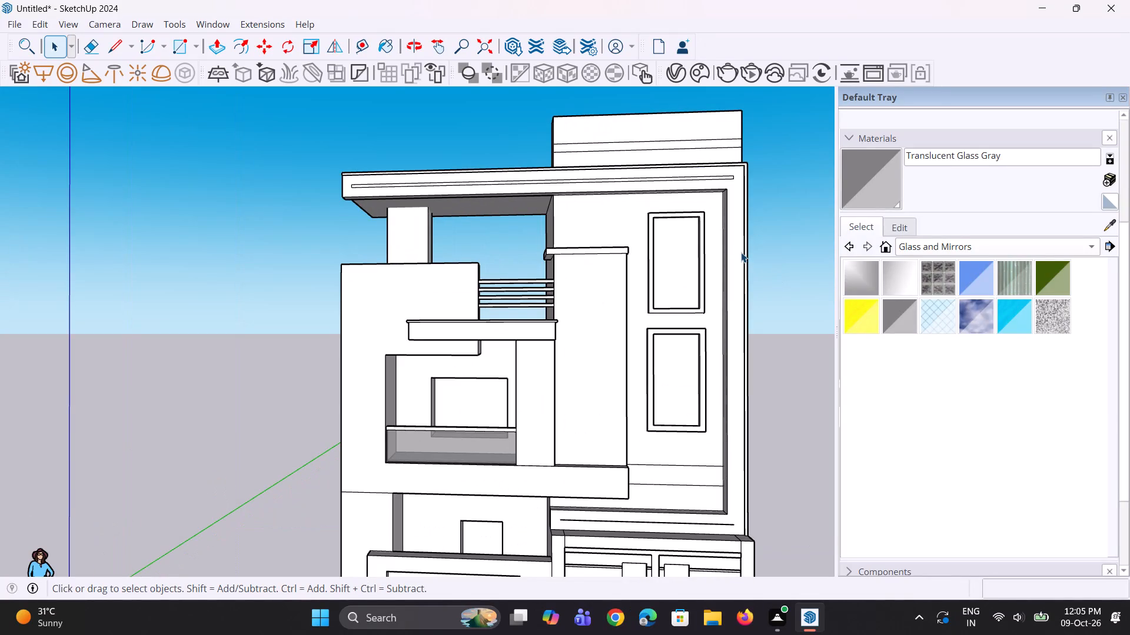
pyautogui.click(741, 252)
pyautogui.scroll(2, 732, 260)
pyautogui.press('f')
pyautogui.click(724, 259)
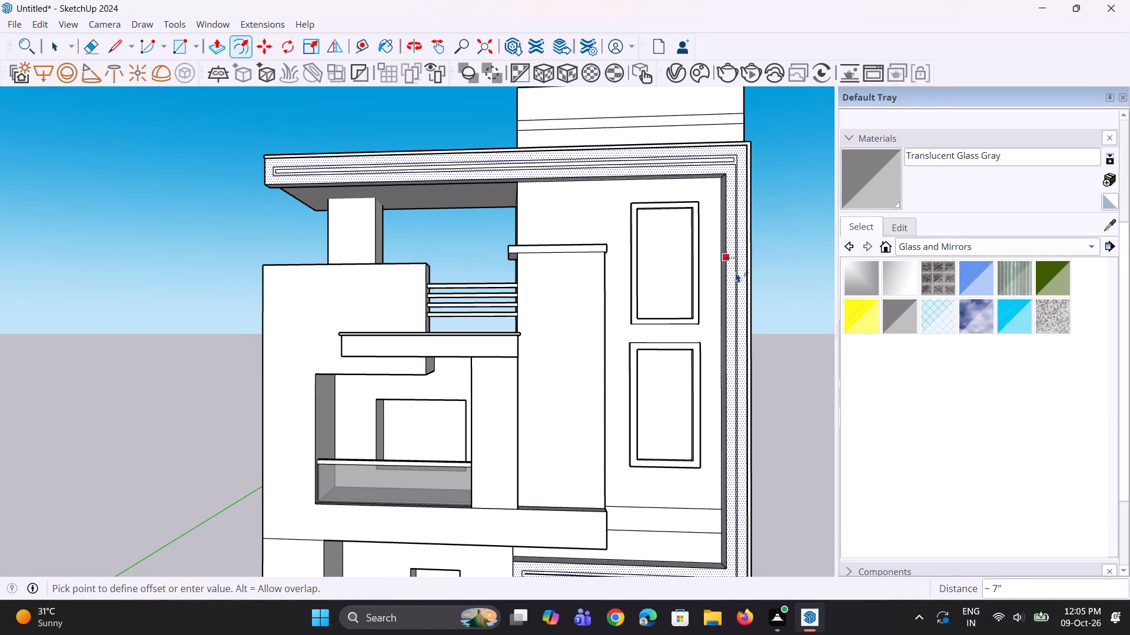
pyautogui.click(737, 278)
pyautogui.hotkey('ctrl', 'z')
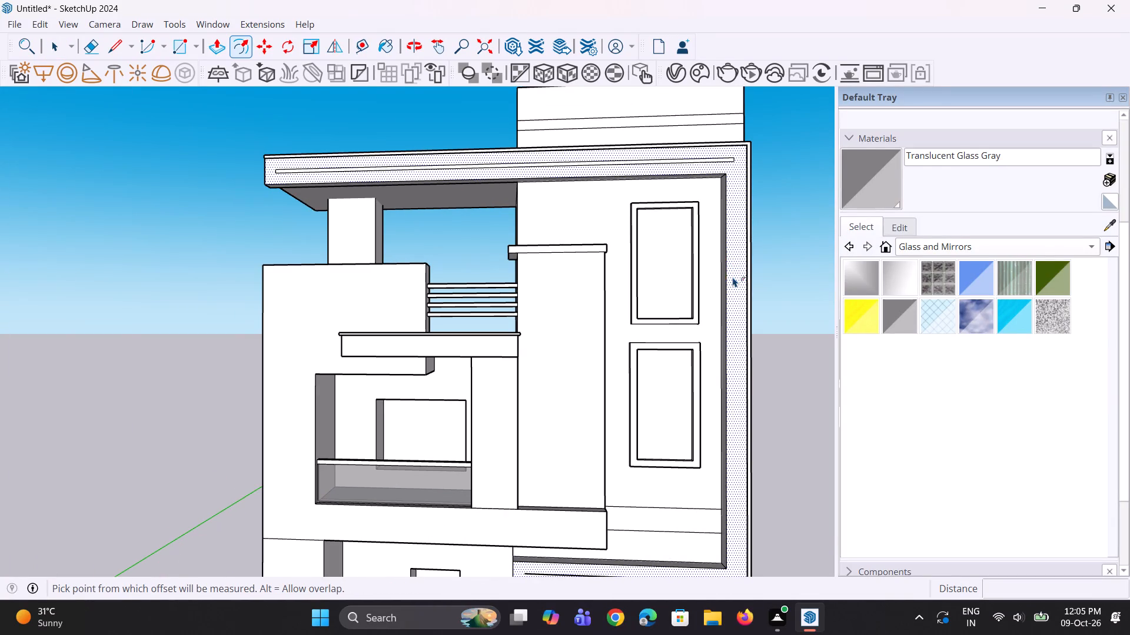
# Check the narrow strip face along the roof band and undo the earlier inward offset of the frame's front face.
pyautogui.moveTo(732, 260); pyautogui.dragTo(745, 270, button='middle')
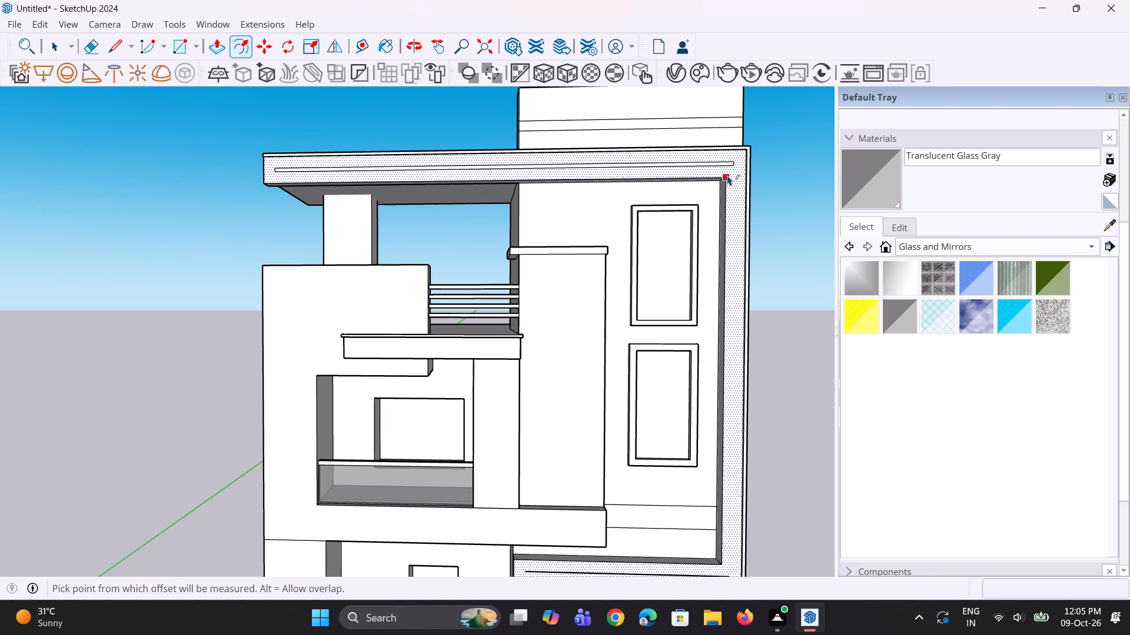
pyautogui.press('space')
pyautogui.click(729, 162)
pyautogui.scroll(2, 723, 166)
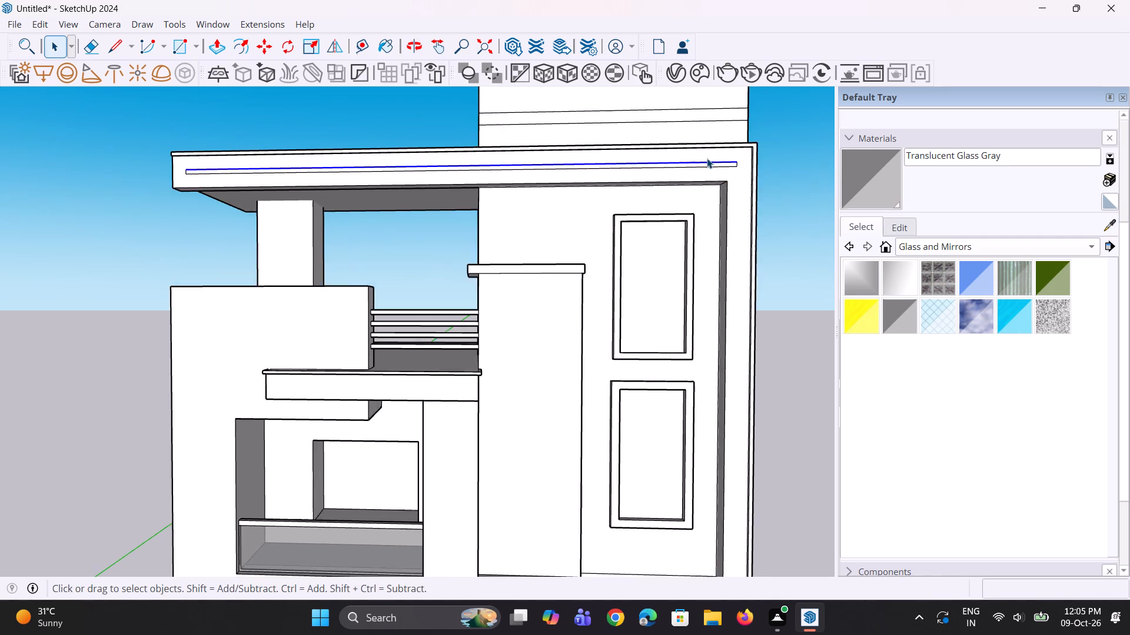
pyautogui.scroll(3, 707, 158)
pyautogui.click(722, 167)
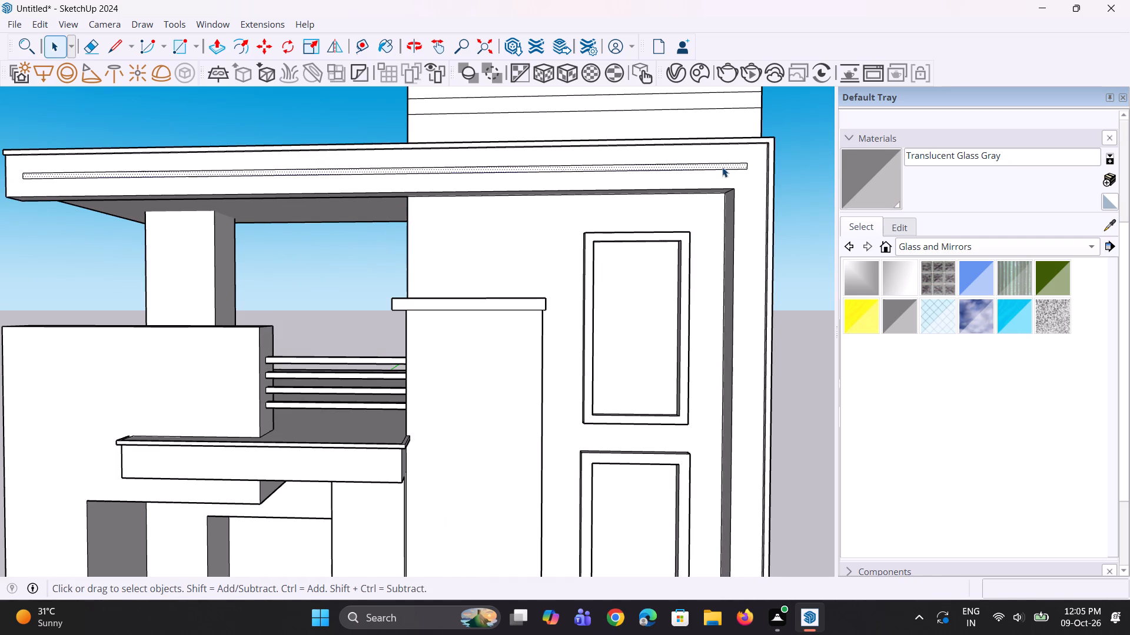
pyautogui.scroll(-13, 700, 179)
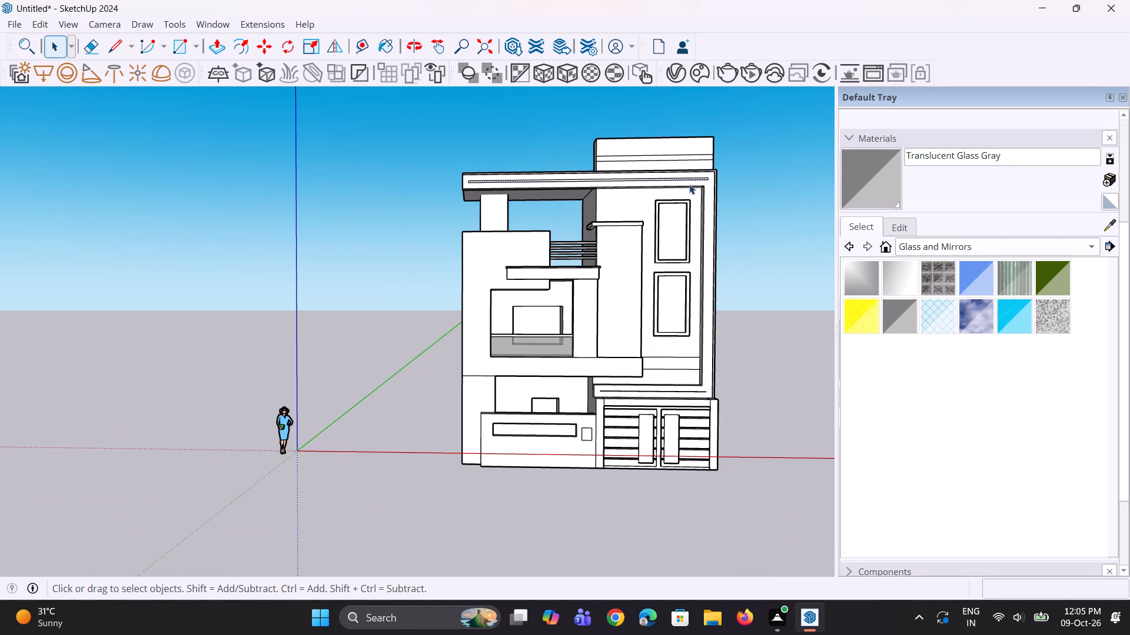
pyautogui.click(747, 222)
pyautogui.hotkey('ctrl', 'z')
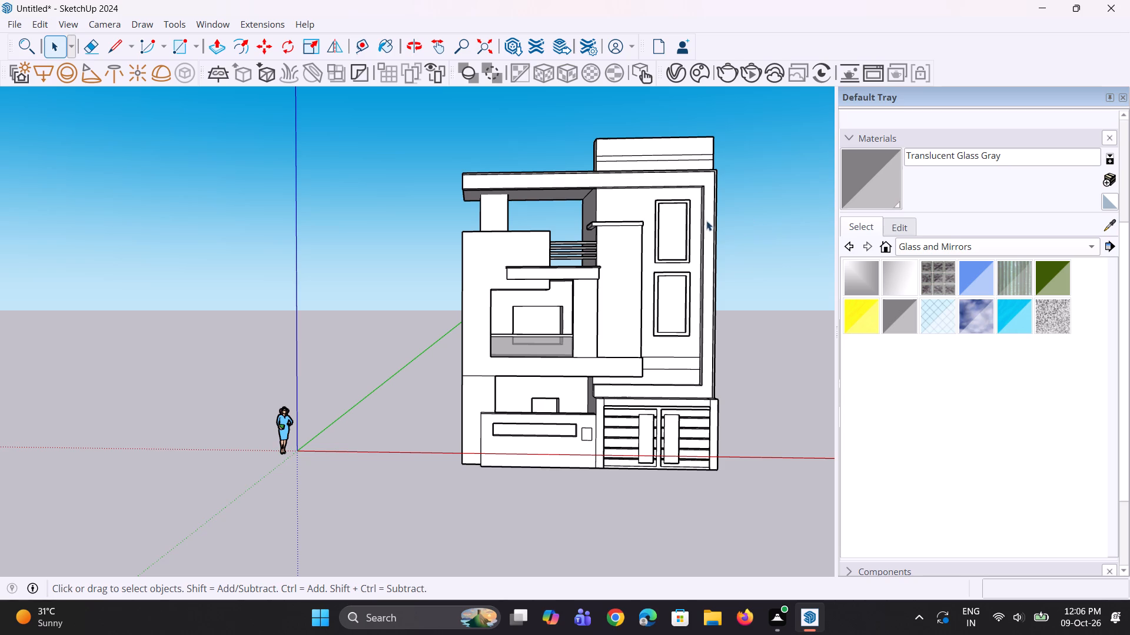
# Draw a long horizontal rectangle about 29' 8" by 7 5/16" on the front face of the projecting roof band.
pyautogui.moveTo(660, 212); pyautogui.dragTo(660, 236, button='middle')
pyautogui.scroll(6, 500, 156)
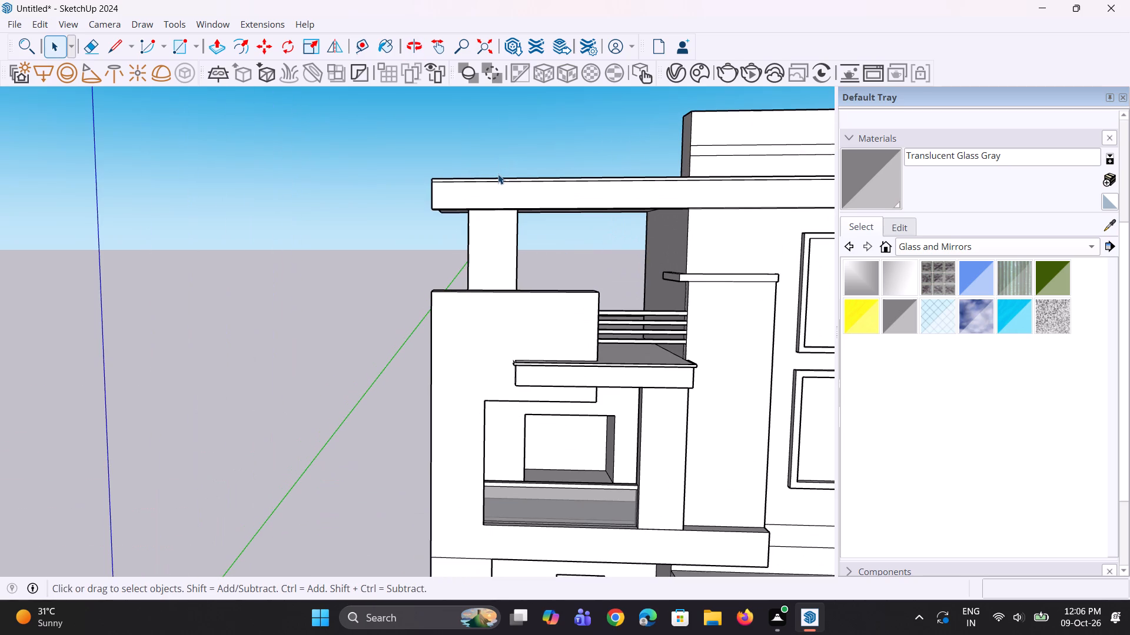
pyautogui.press('r')
pyautogui.scroll(-7, 458, 200)
pyautogui.scroll(3, 456, 202)
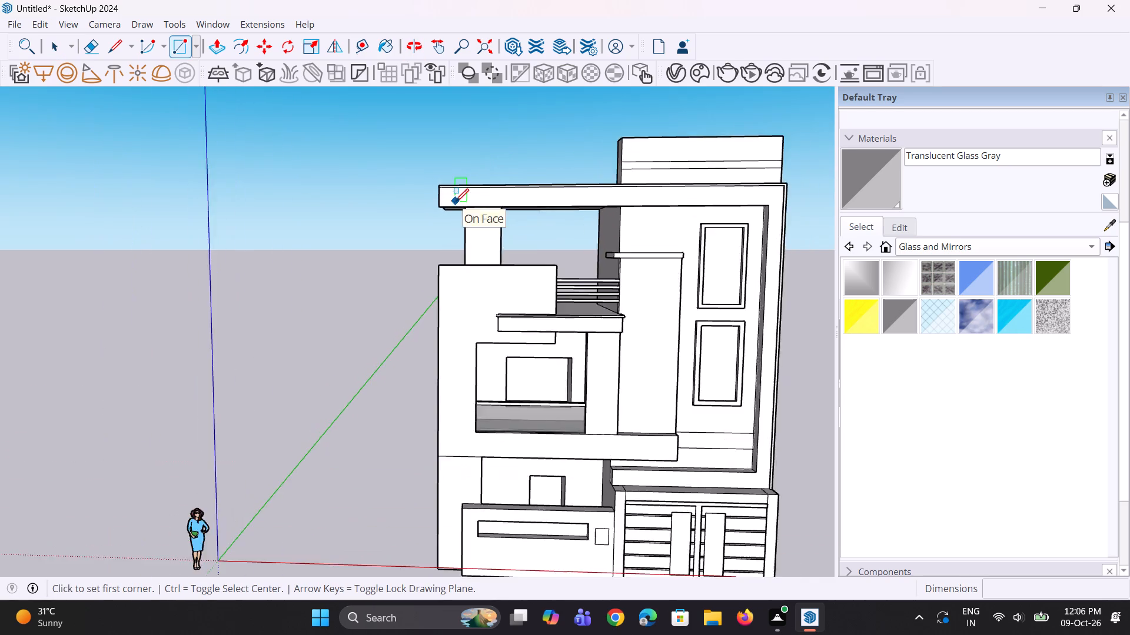
pyautogui.scroll(3, 456, 202)
pyautogui.click(450, 192)
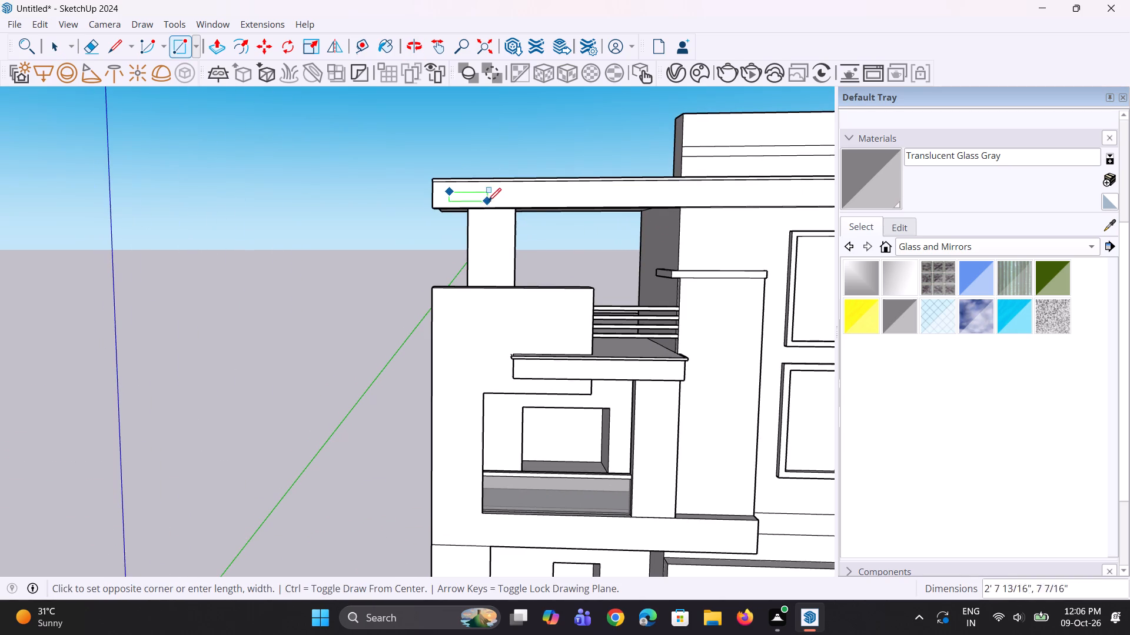
pyautogui.scroll(-5, 490, 200)
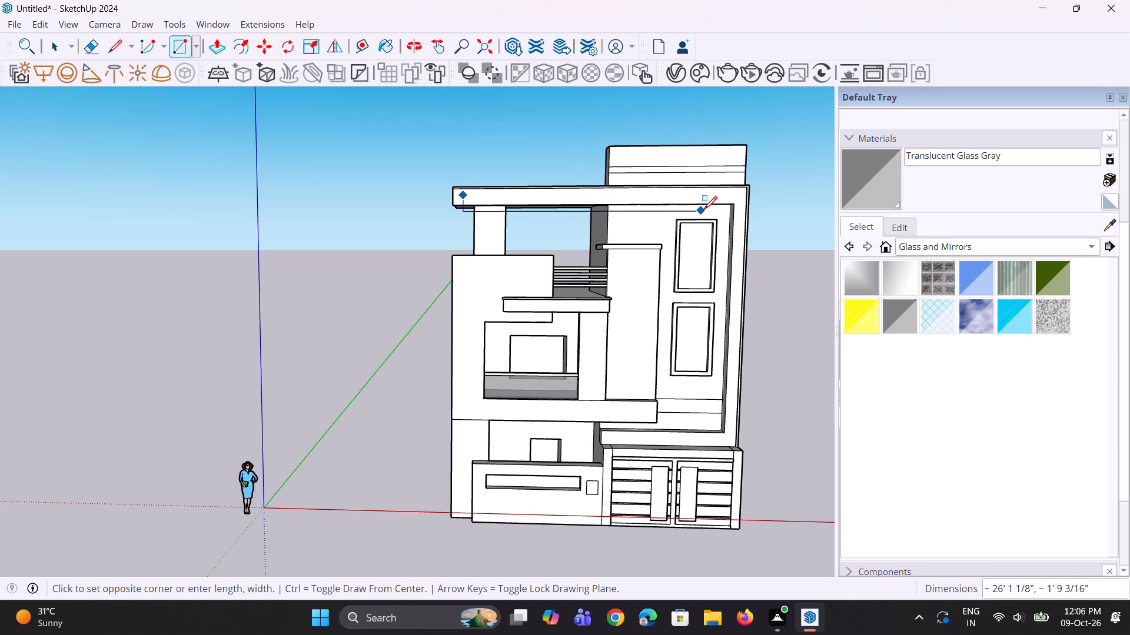
pyautogui.scroll(6, 732, 196)
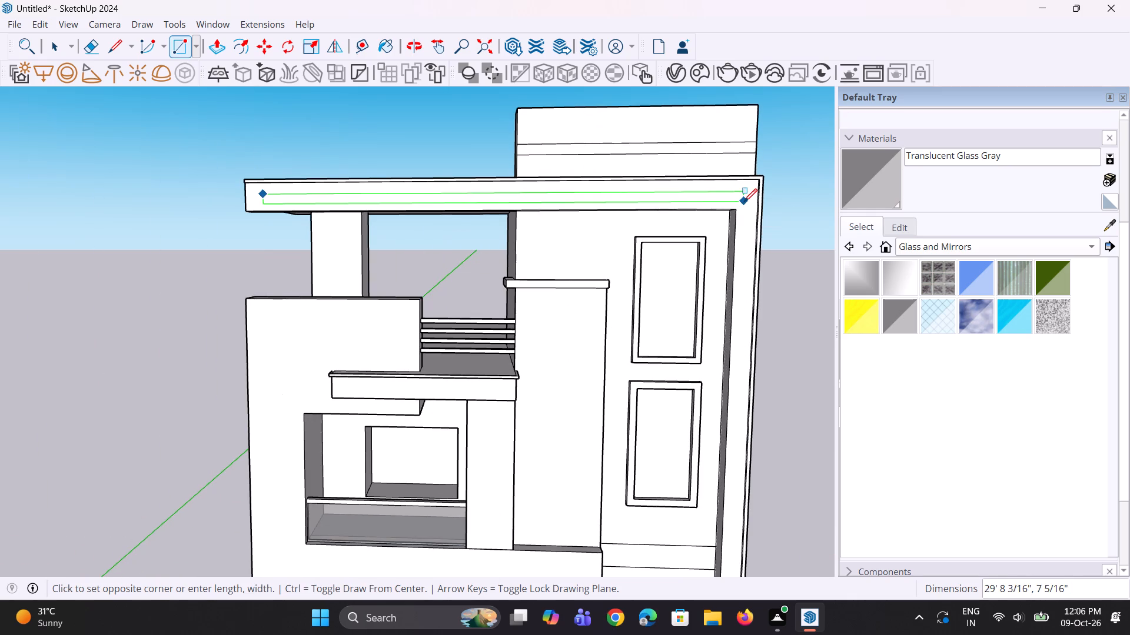
pyautogui.click(744, 202)
pyautogui.scroll(2, 750, 203)
pyautogui.scroll(-4, 750, 203)
pyautogui.moveTo(736, 252); pyautogui.dragTo(755, 252, button='middle')
pyautogui.scroll(-1, 736, 252)
pyautogui.press('space')
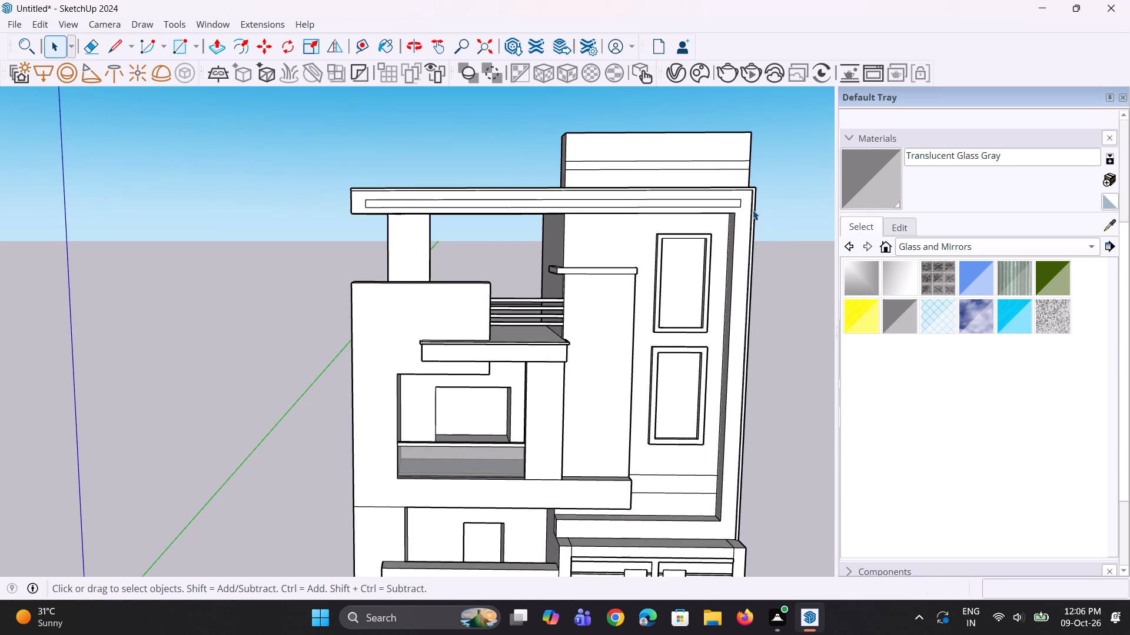
# Move the roof-band rectangle's lower edge up by about 4 13/16" to make a thin strip.
pyautogui.press('space')
pyautogui.scroll(6, 730, 184)
pyautogui.click(722, 220)
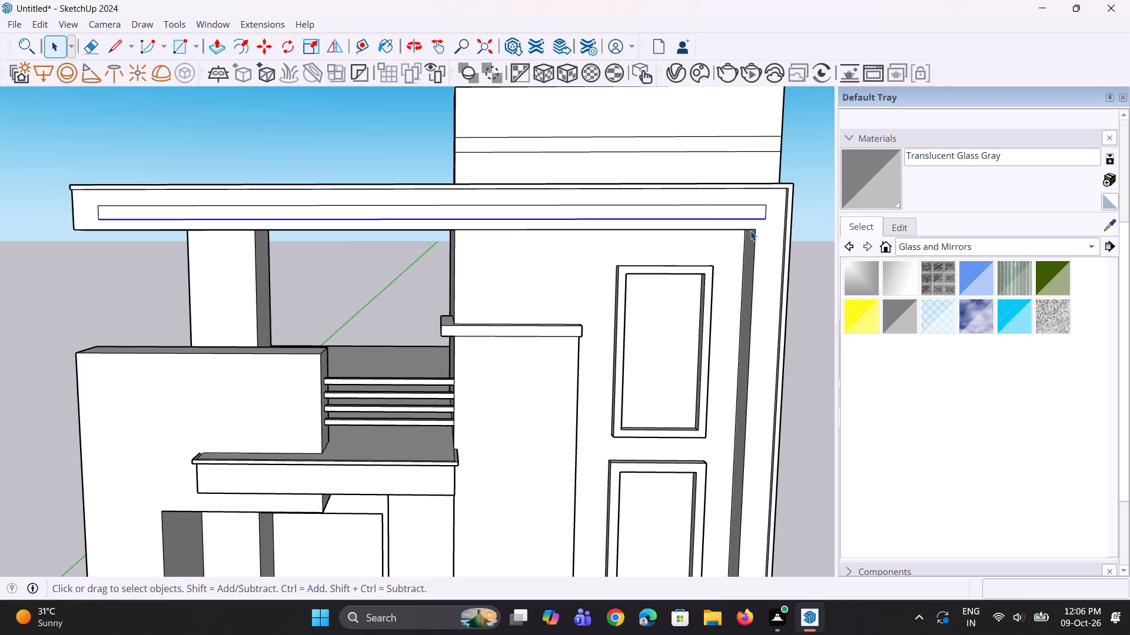
pyautogui.press('m')
pyautogui.scroll(2, 771, 233)
pyautogui.click(763, 218)
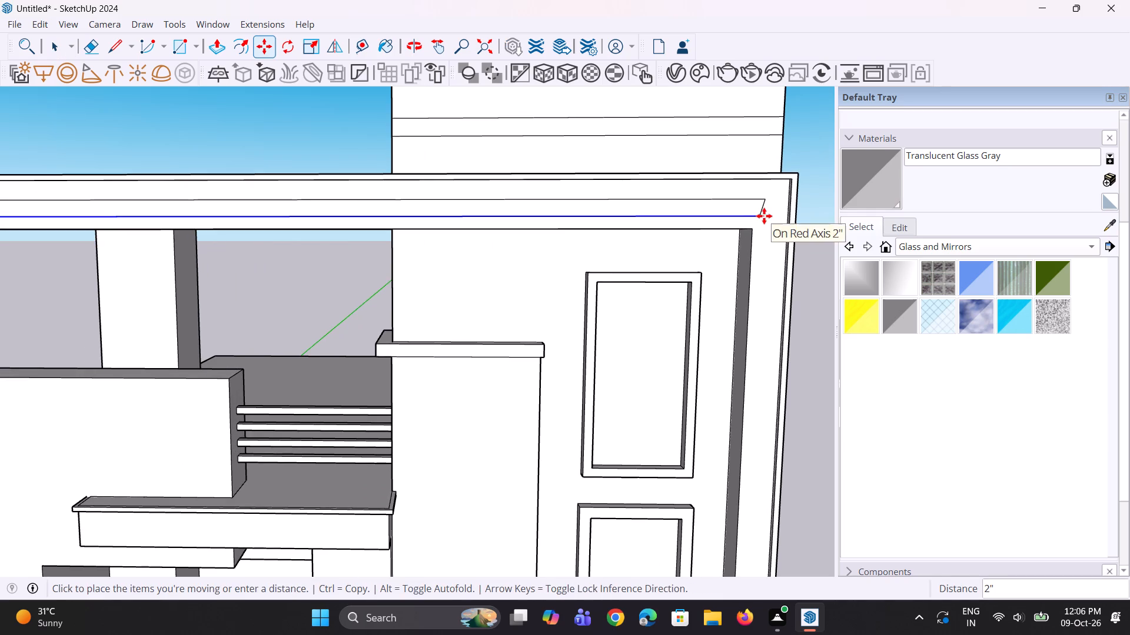
pyautogui.press('Escape')
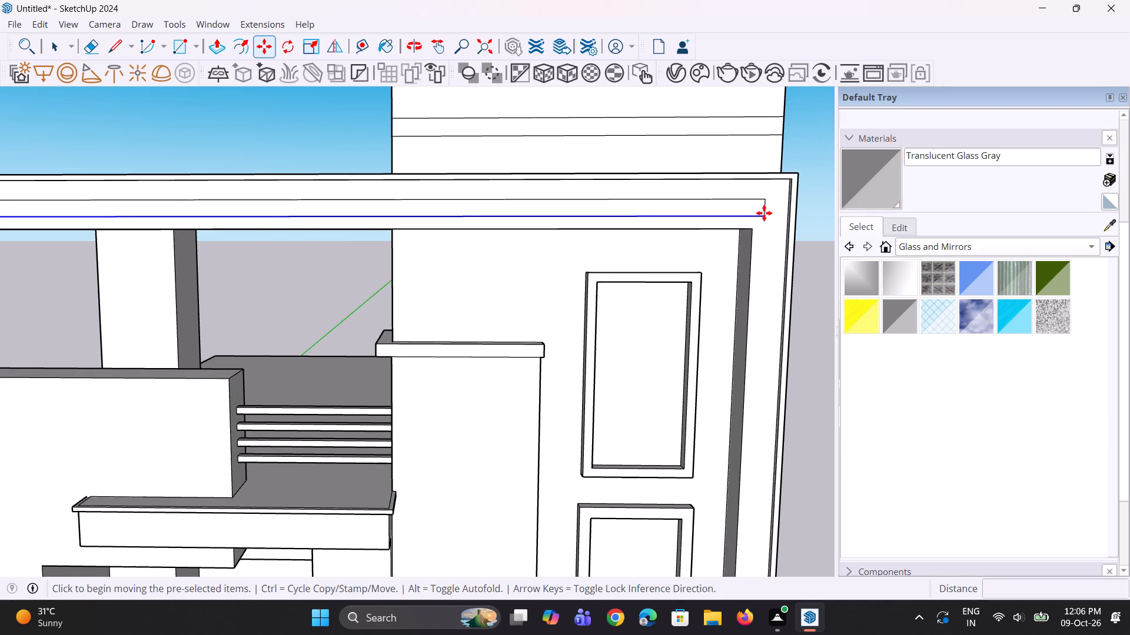
pyautogui.scroll(3, 764, 213)
pyautogui.click(760, 216)
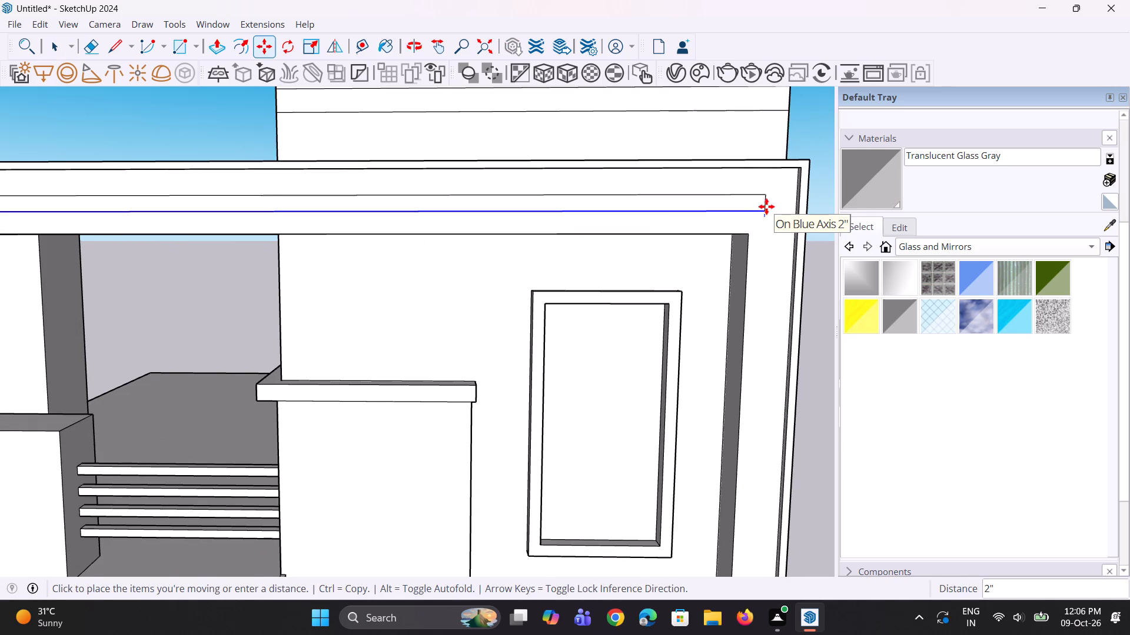
pyautogui.click(766, 202)
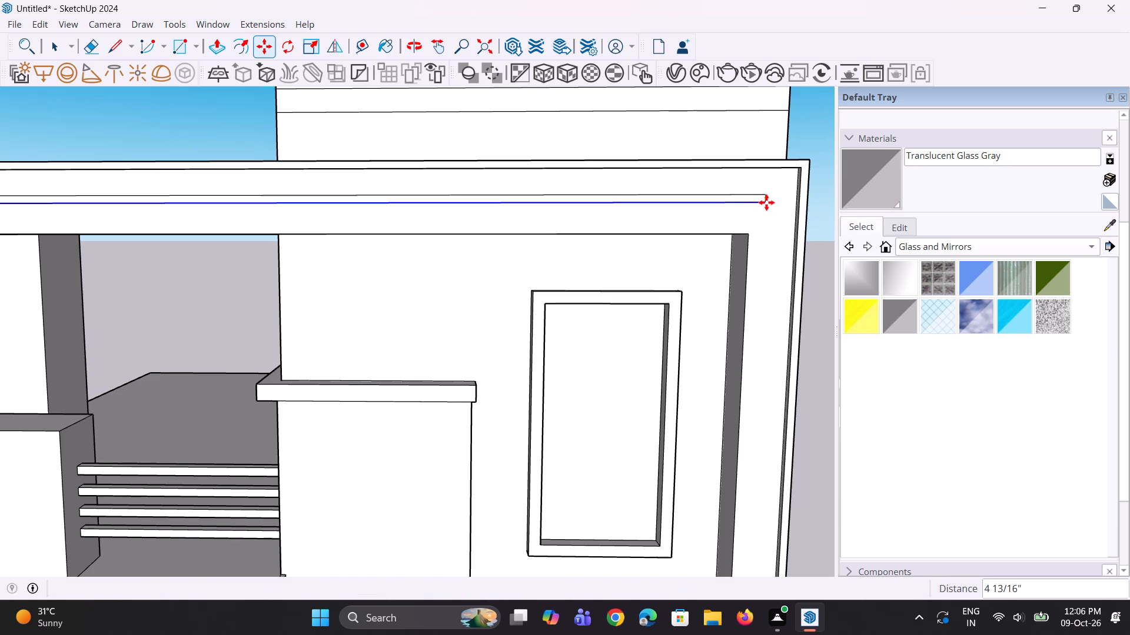
pyautogui.scroll(-5, 766, 235)
pyautogui.press('space')
pyautogui.press('space')
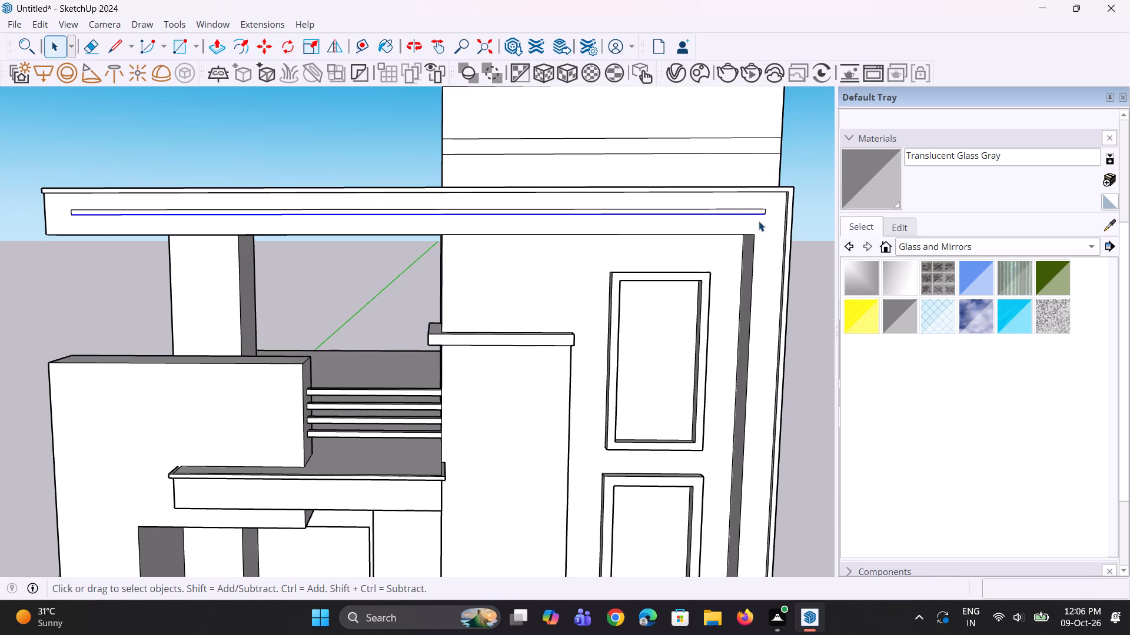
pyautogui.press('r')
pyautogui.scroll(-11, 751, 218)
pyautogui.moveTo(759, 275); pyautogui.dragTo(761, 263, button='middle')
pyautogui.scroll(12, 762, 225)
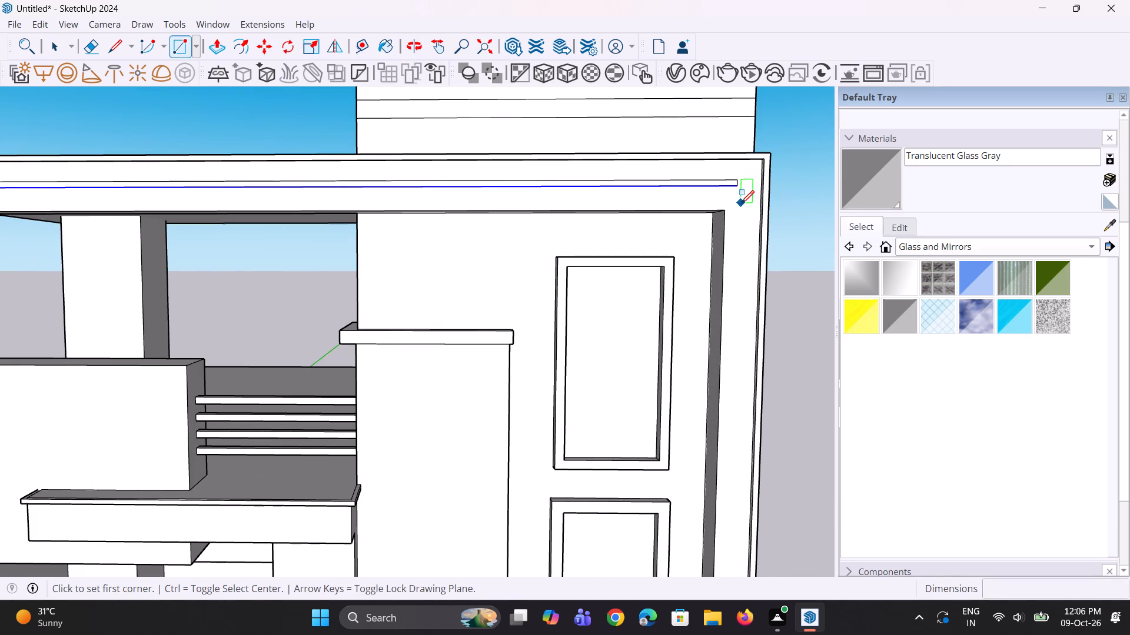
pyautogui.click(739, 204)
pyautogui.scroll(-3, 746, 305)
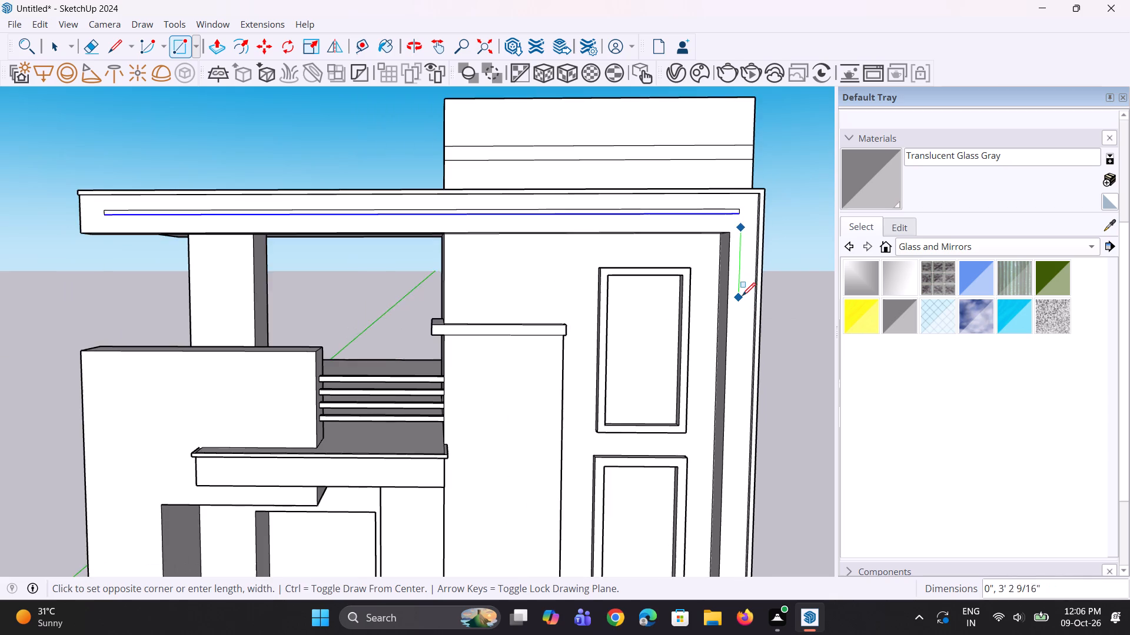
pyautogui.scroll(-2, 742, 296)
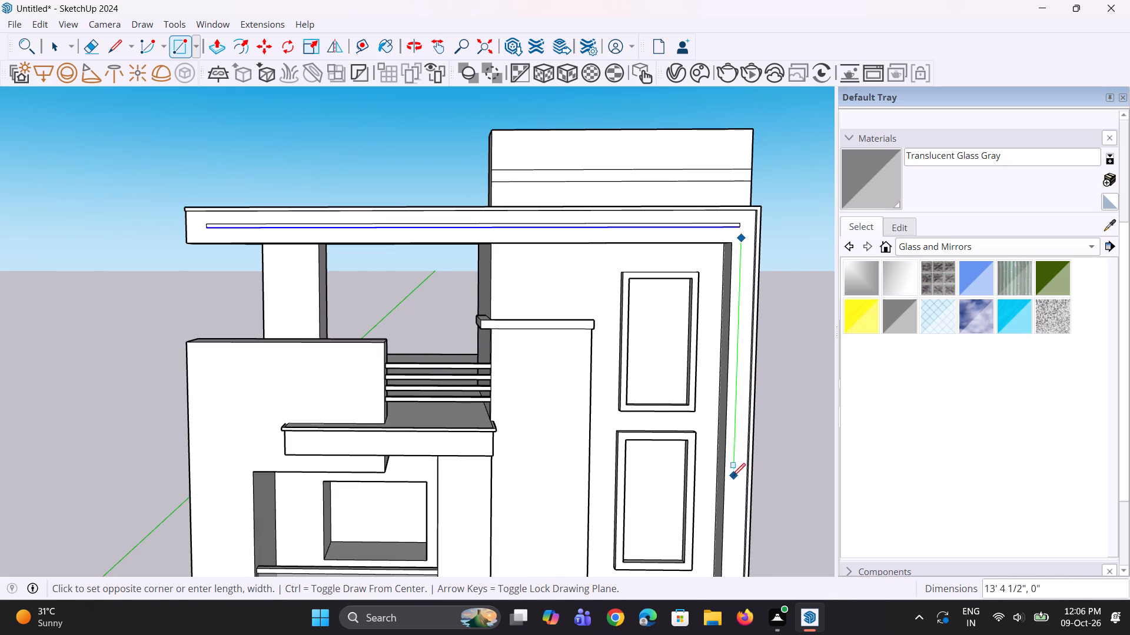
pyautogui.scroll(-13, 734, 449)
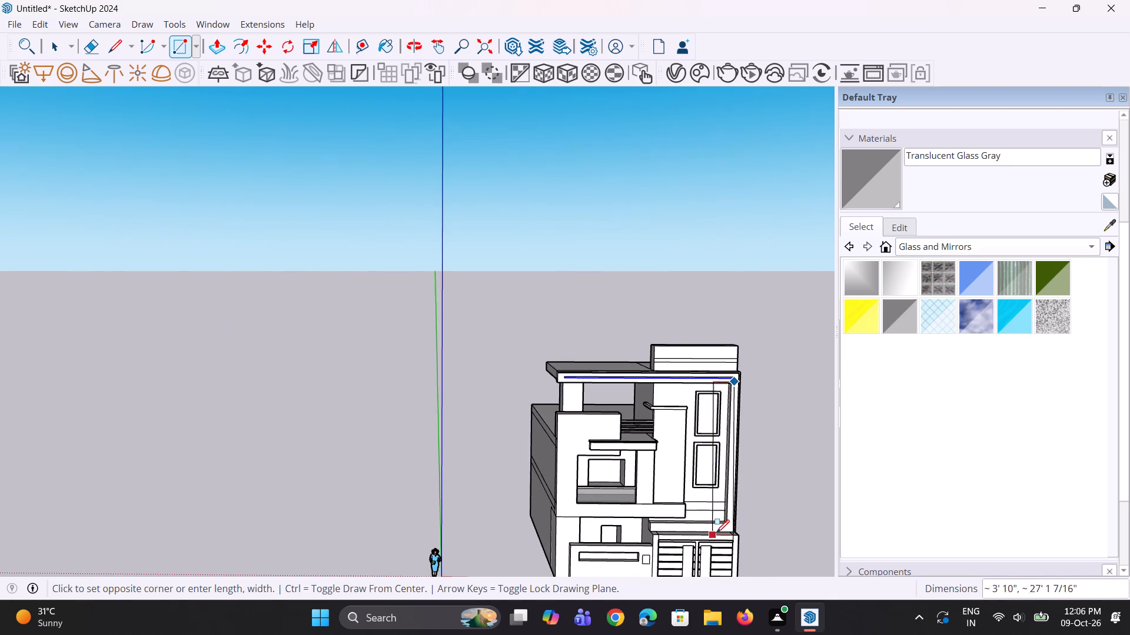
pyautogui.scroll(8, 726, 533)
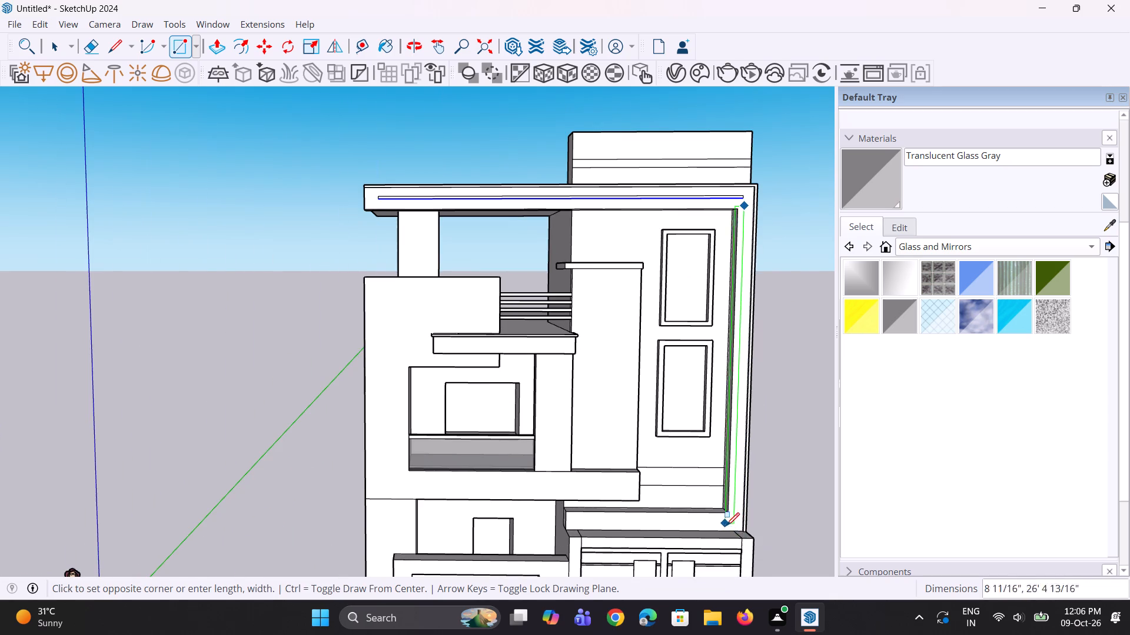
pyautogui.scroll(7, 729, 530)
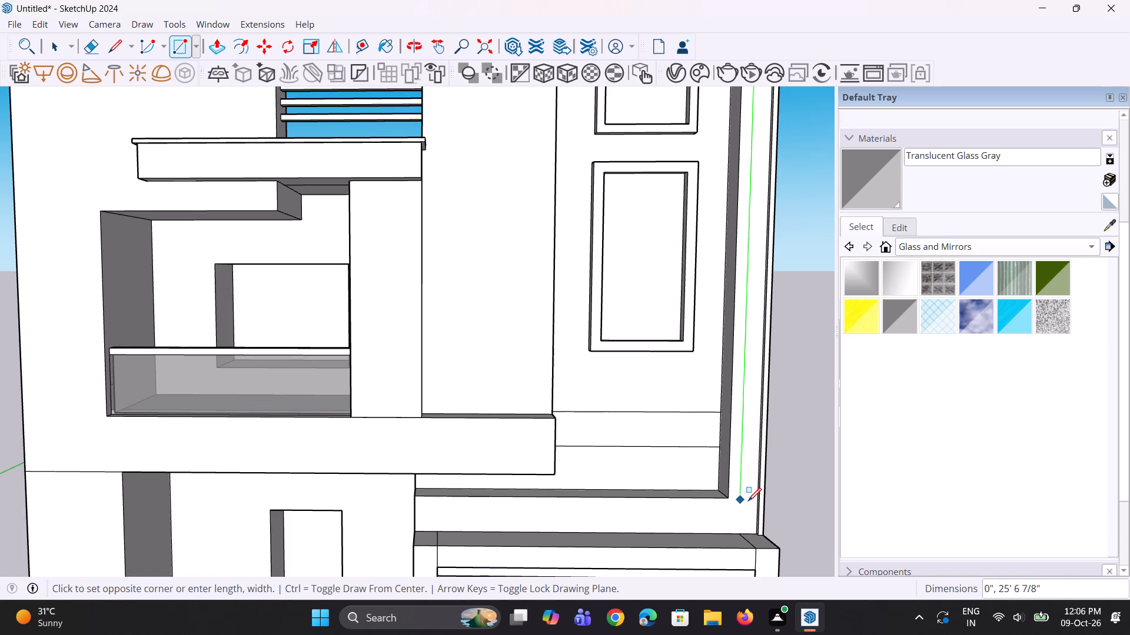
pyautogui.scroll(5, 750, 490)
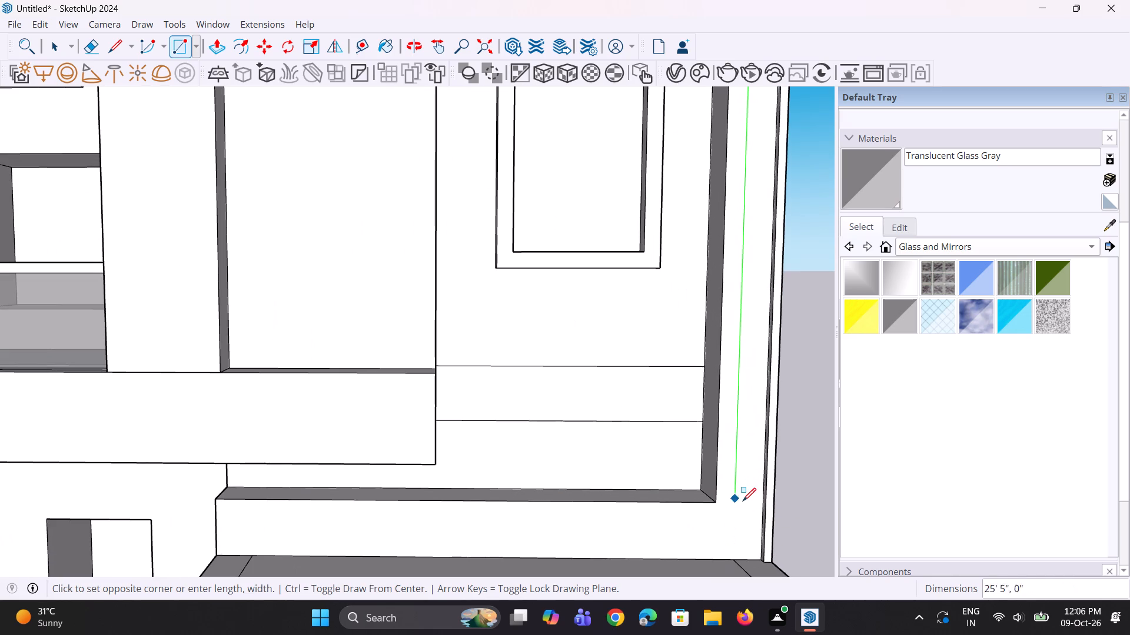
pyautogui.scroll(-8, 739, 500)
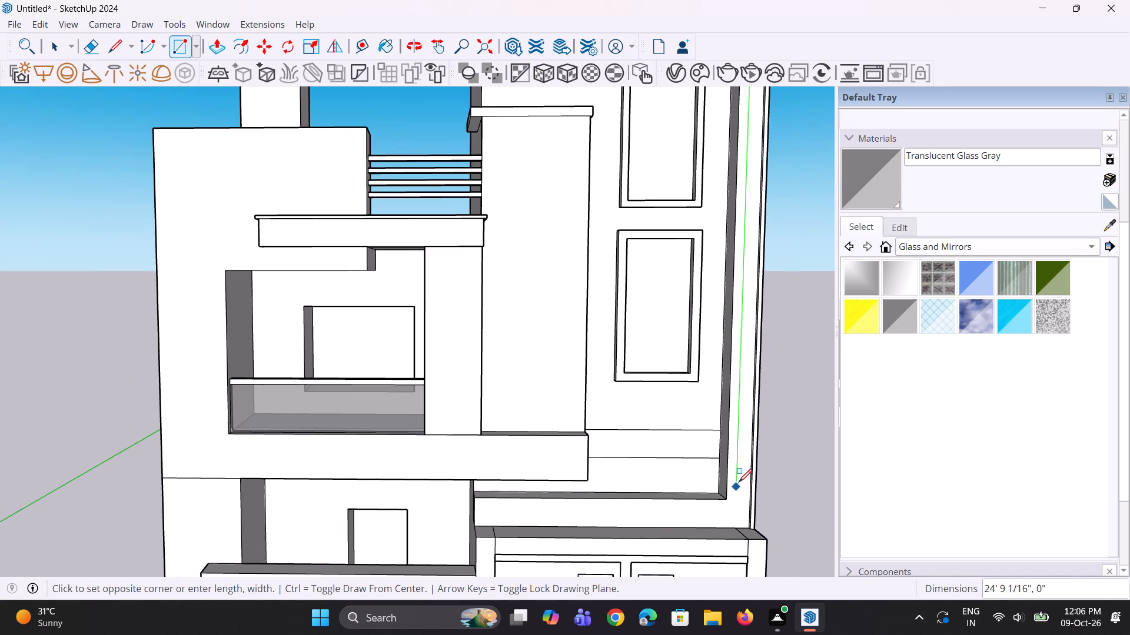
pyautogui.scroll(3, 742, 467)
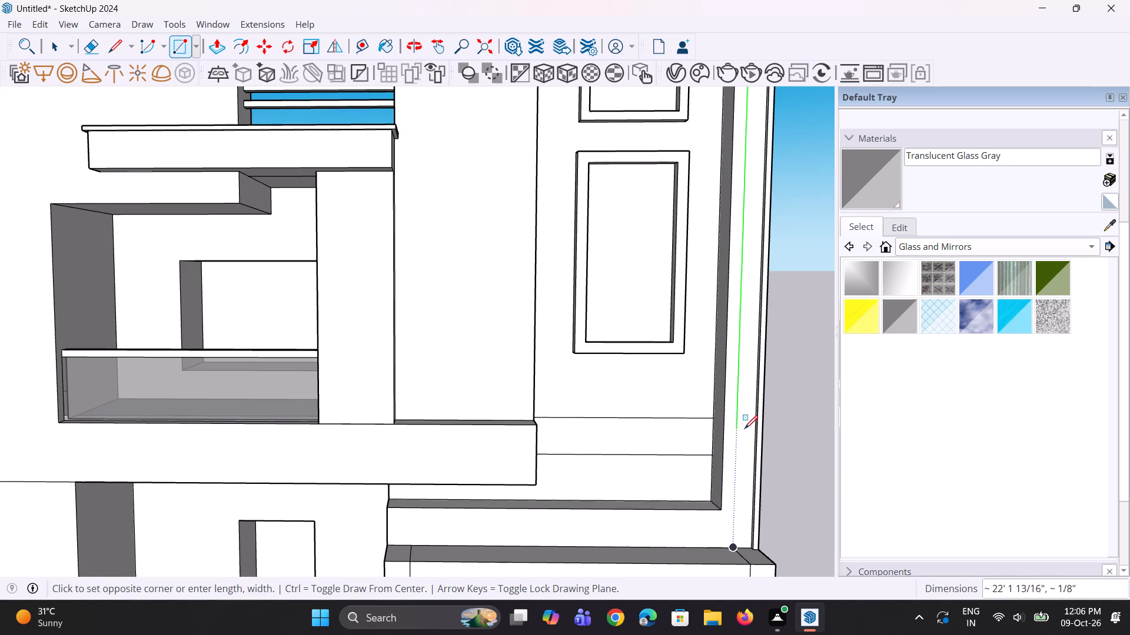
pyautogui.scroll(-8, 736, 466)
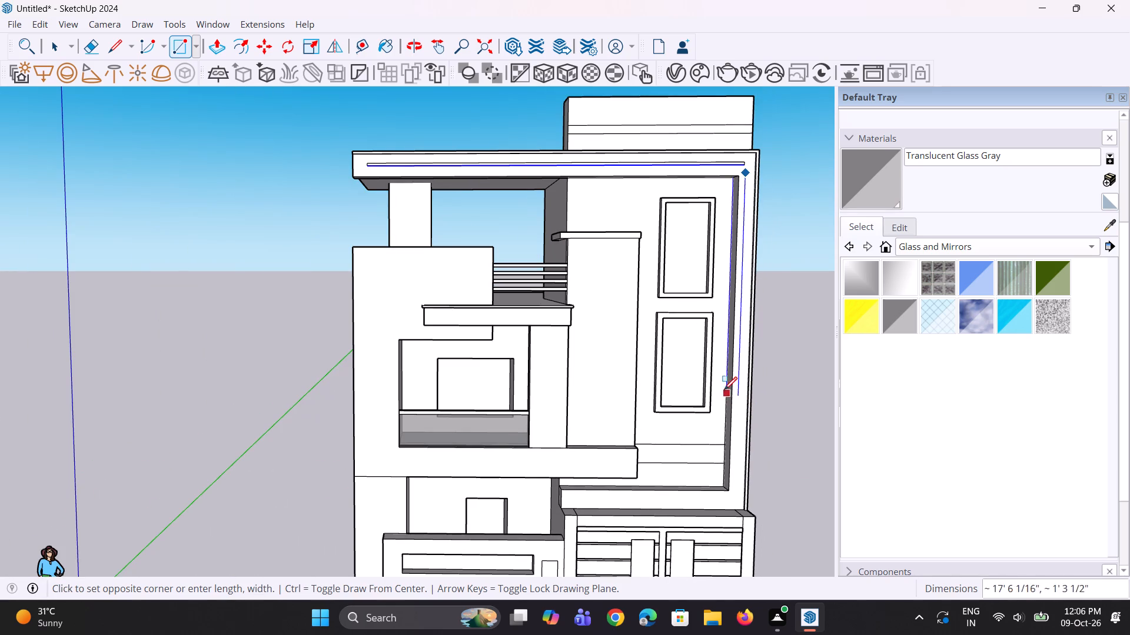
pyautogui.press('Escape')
# Draw a small upright rectangle about 1' 1" by 6 3/4" near the top of the frame's vertical side face.
pyautogui.scroll(6, 757, 161)
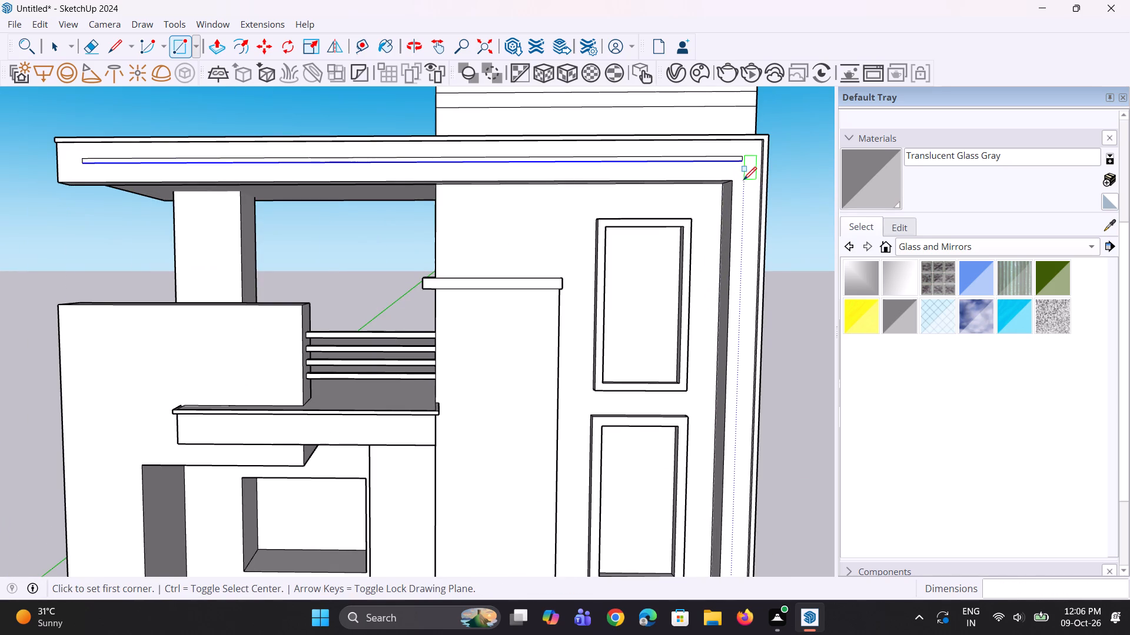
pyautogui.click(743, 181)
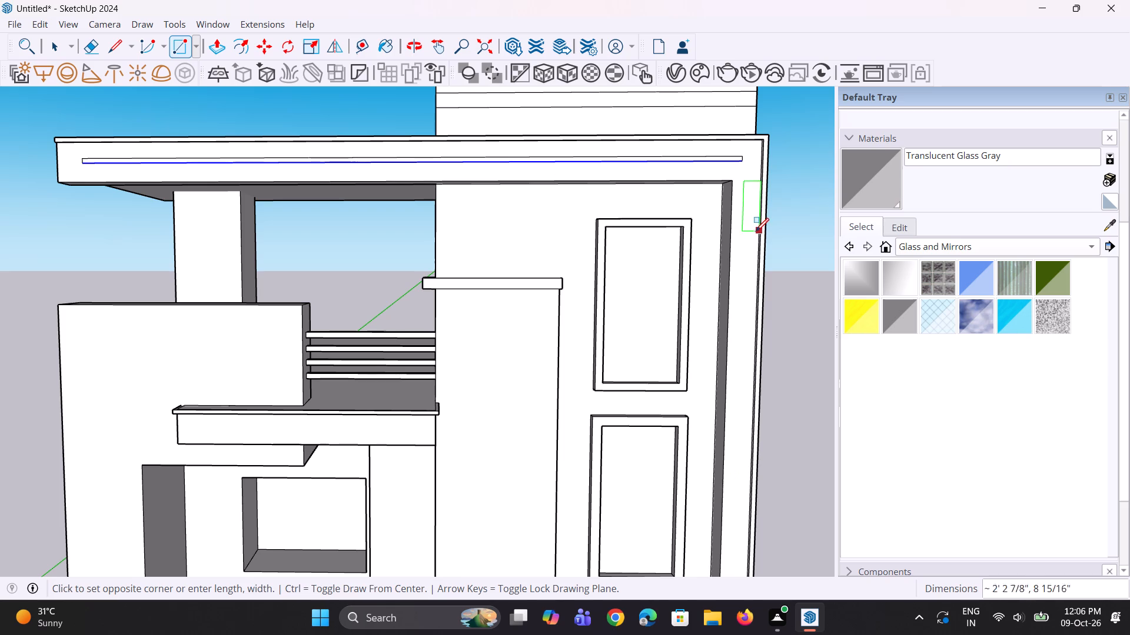
pyautogui.scroll(7, 742, 217)
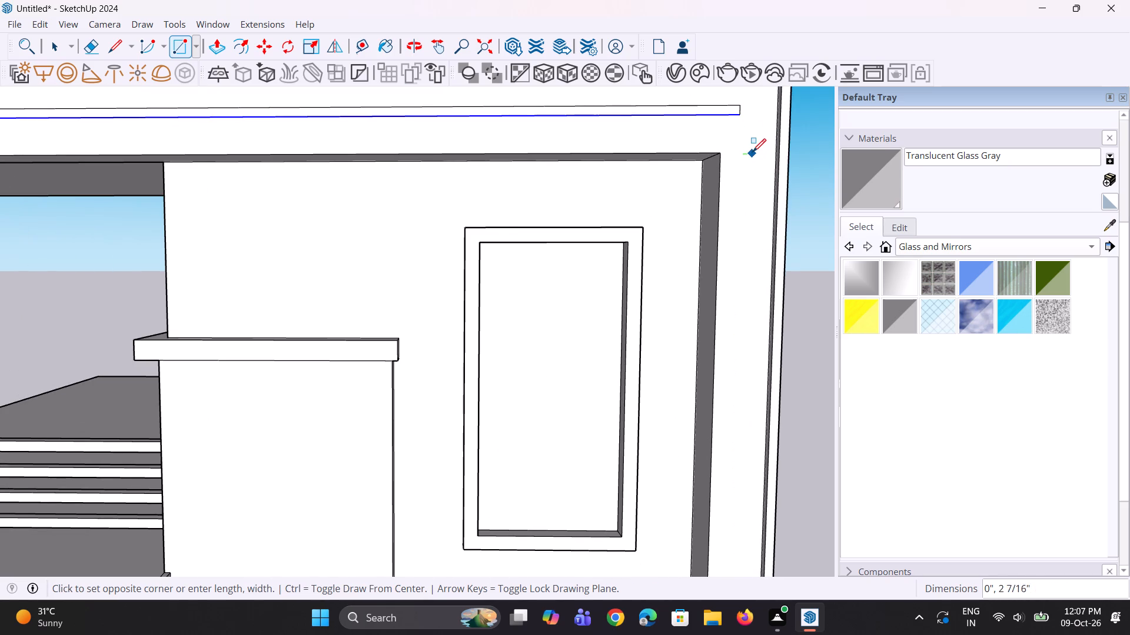
pyautogui.click(759, 155)
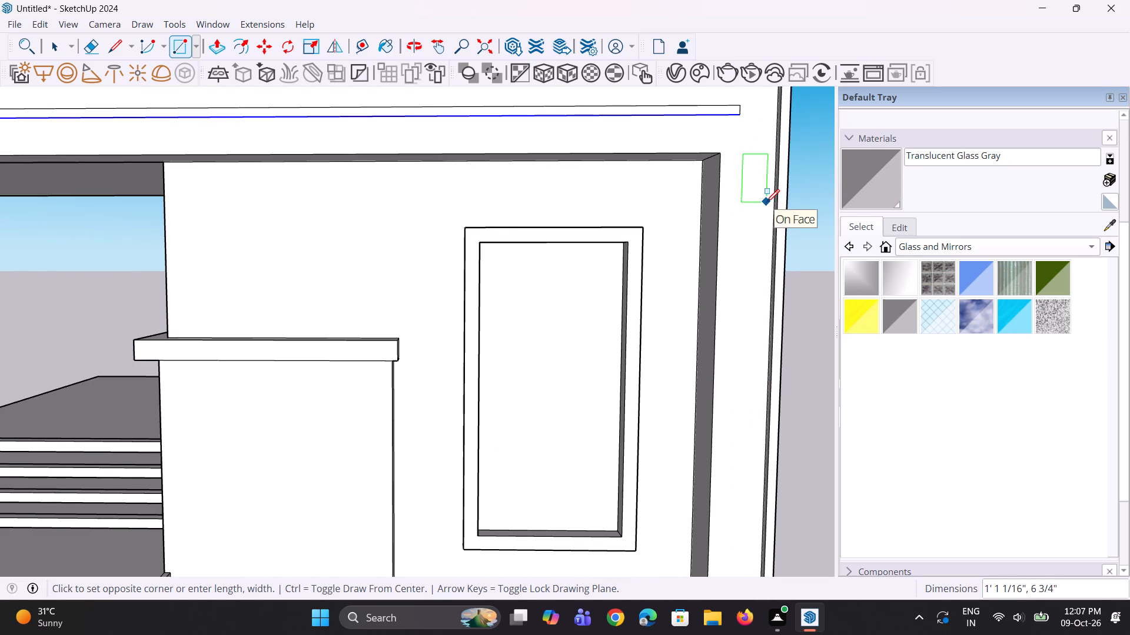
pyautogui.click(766, 202)
pyautogui.scroll(-5, 751, 267)
pyautogui.press('b')
pyautogui.press('space')
pyautogui.scroll(1, 761, 209)
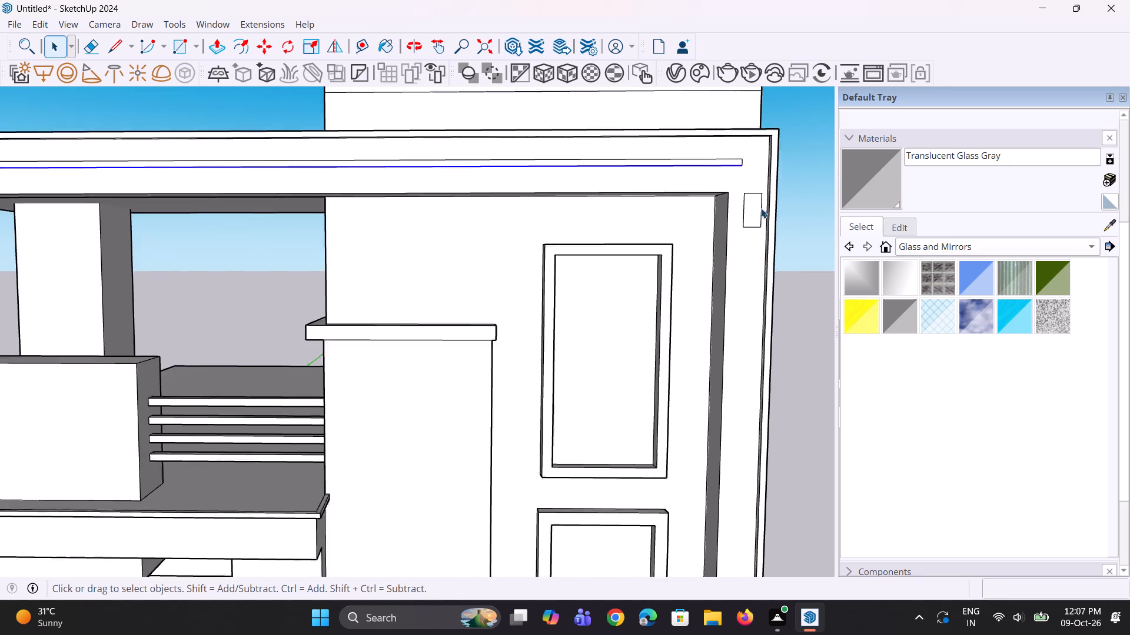
# Move the outer vertical edge of the small upright rectangle inward by about 4 1/16" to narrow it into a strip.
pyautogui.scroll(2, 761, 208)
pyautogui.click(761, 206)
pyautogui.scroll(3, 762, 198)
pyautogui.press('m')
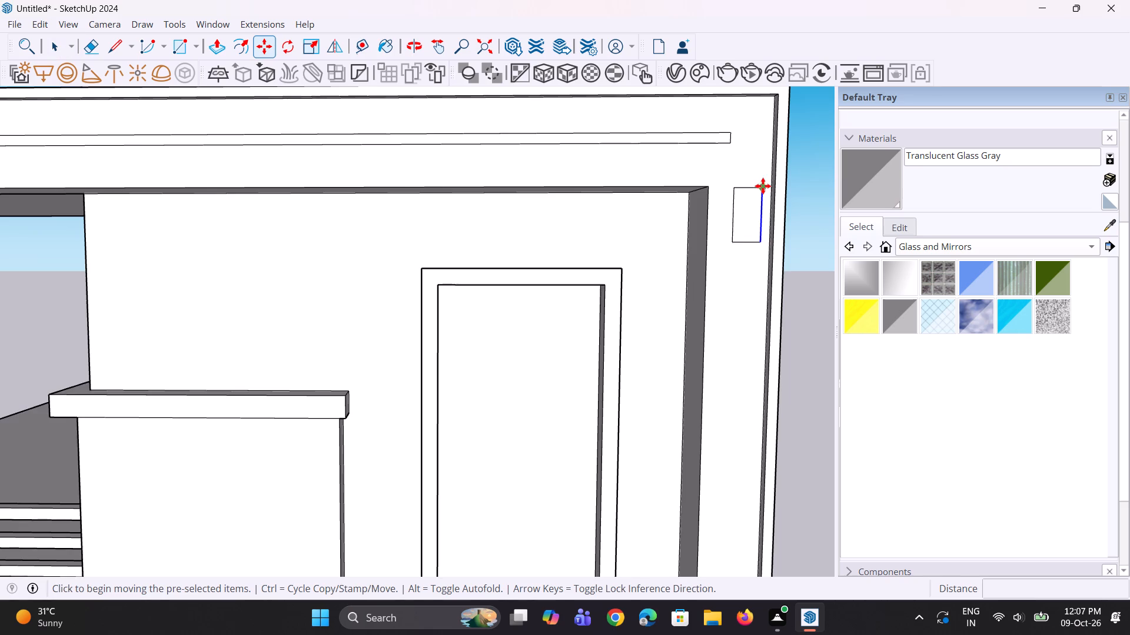
pyautogui.scroll(3, 763, 186)
pyautogui.click(763, 186)
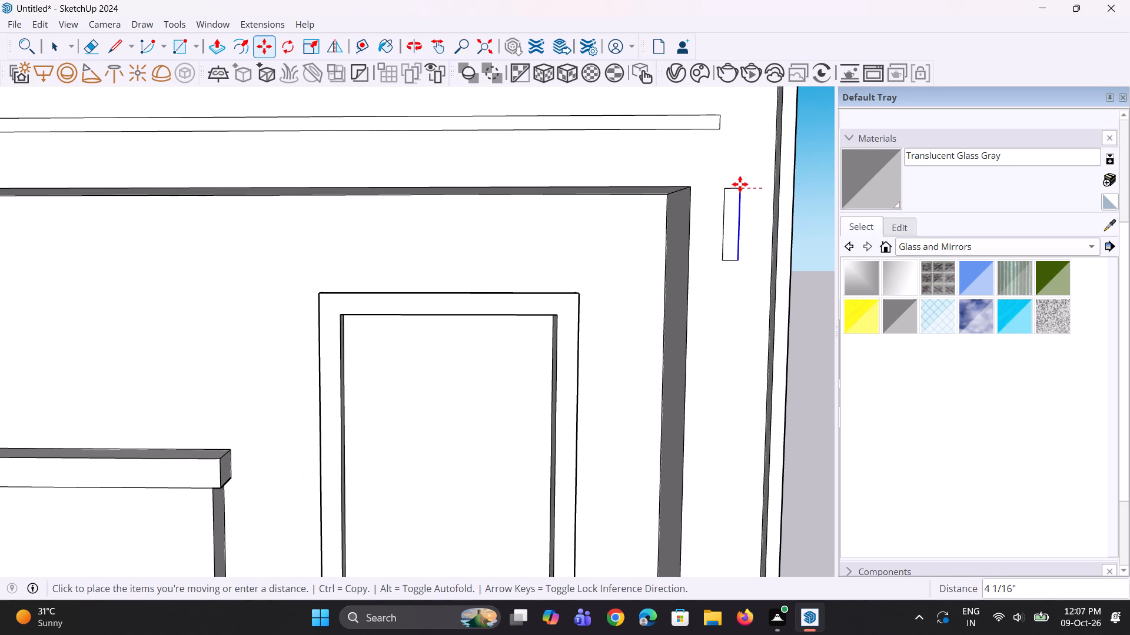
pyautogui.click(739, 184)
# Move the narrow upright strip's bottom edge down by about 25' 2" so it runs along the frame's vertical side.
pyautogui.scroll(-4, 710, 229)
pyautogui.press('space')
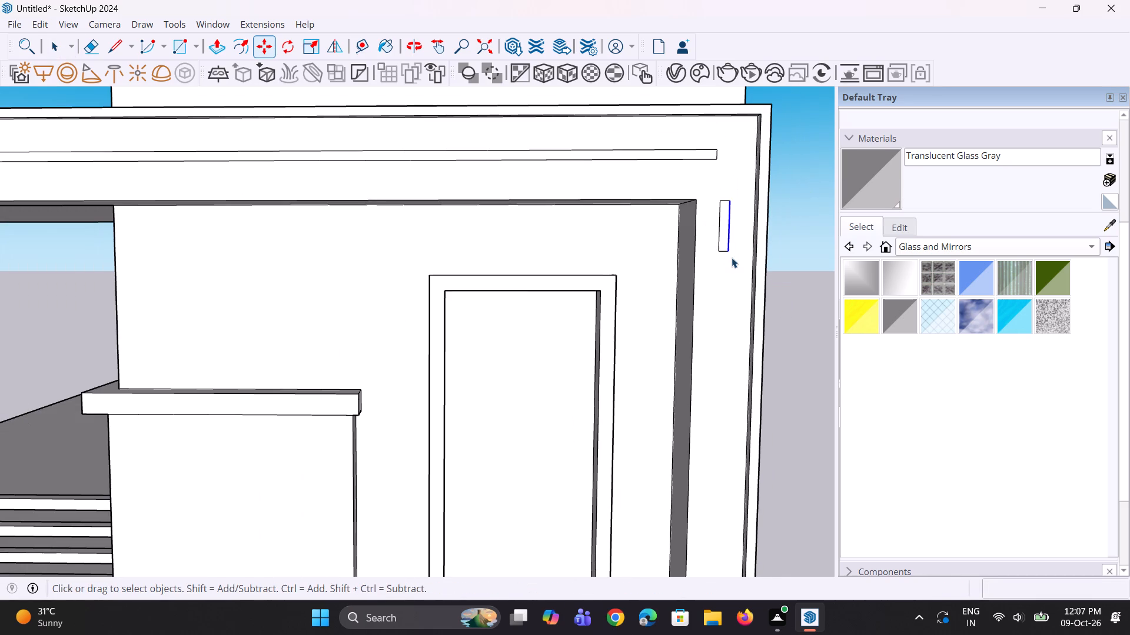
pyautogui.click(724, 251)
pyautogui.scroll(-2, 722, 245)
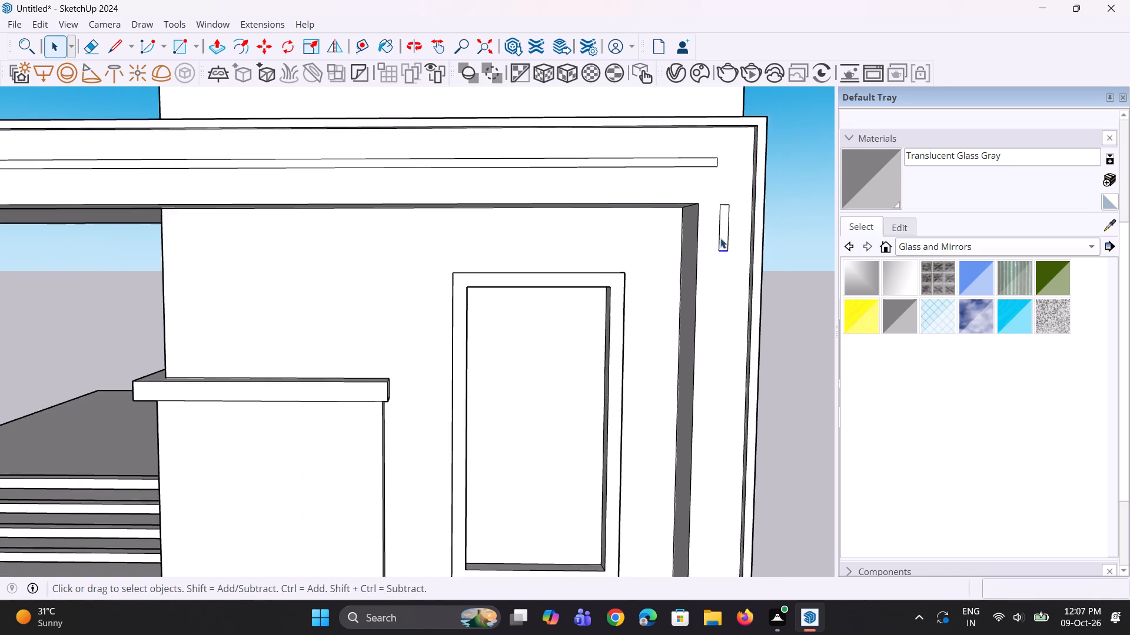
pyautogui.scroll(-3, 720, 238)
pyautogui.press('m')
pyautogui.click(726, 248)
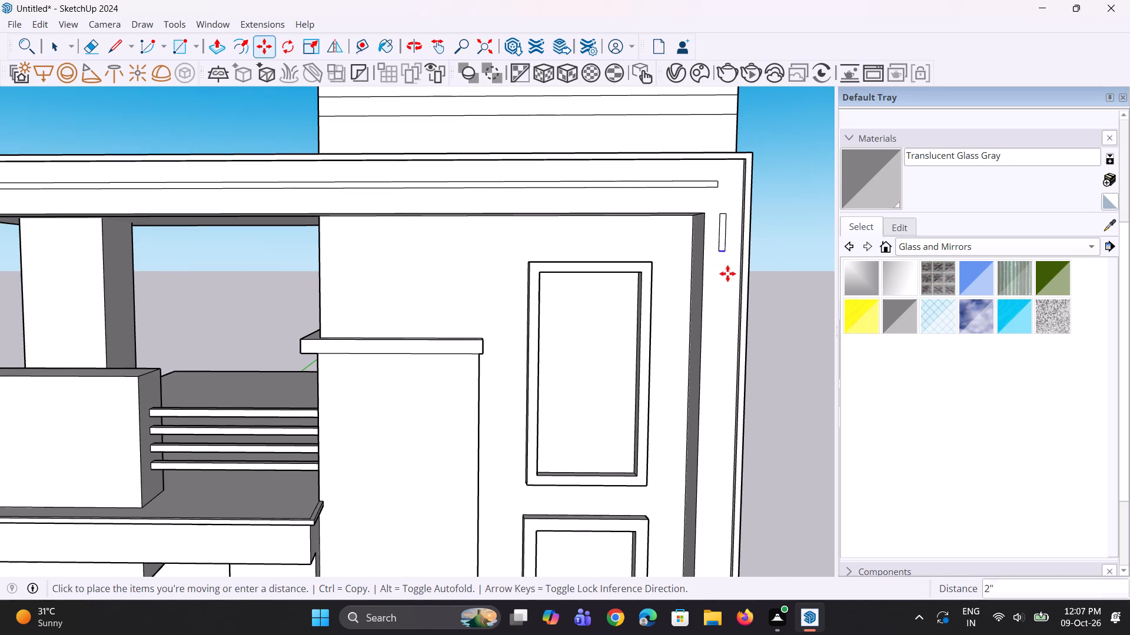
pyautogui.scroll(-9, 723, 327)
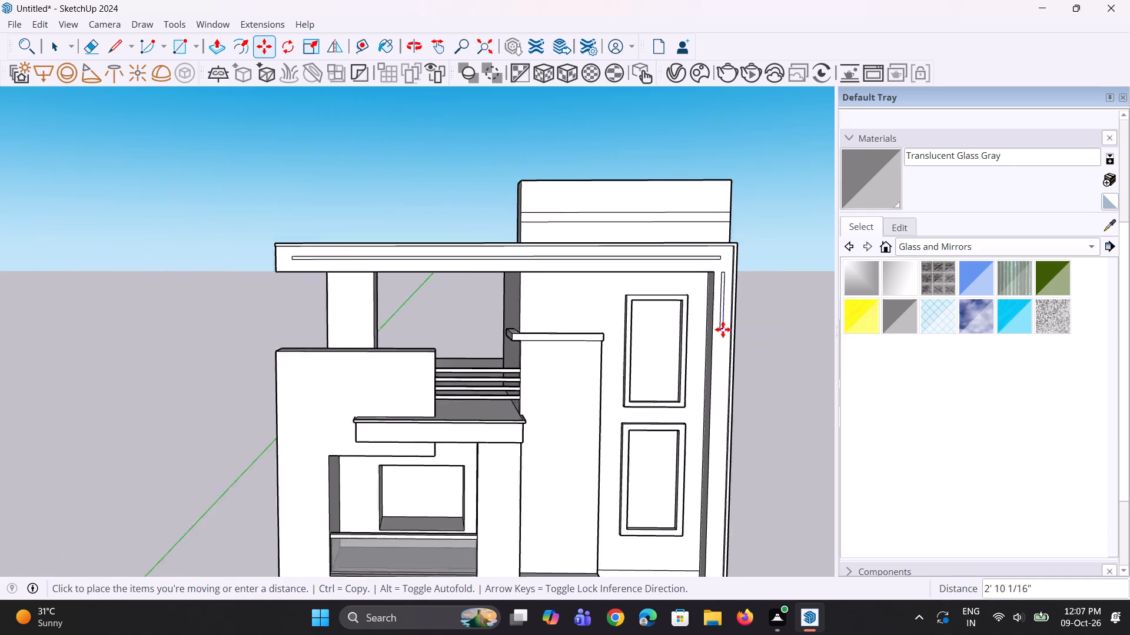
pyautogui.scroll(-4, 723, 329)
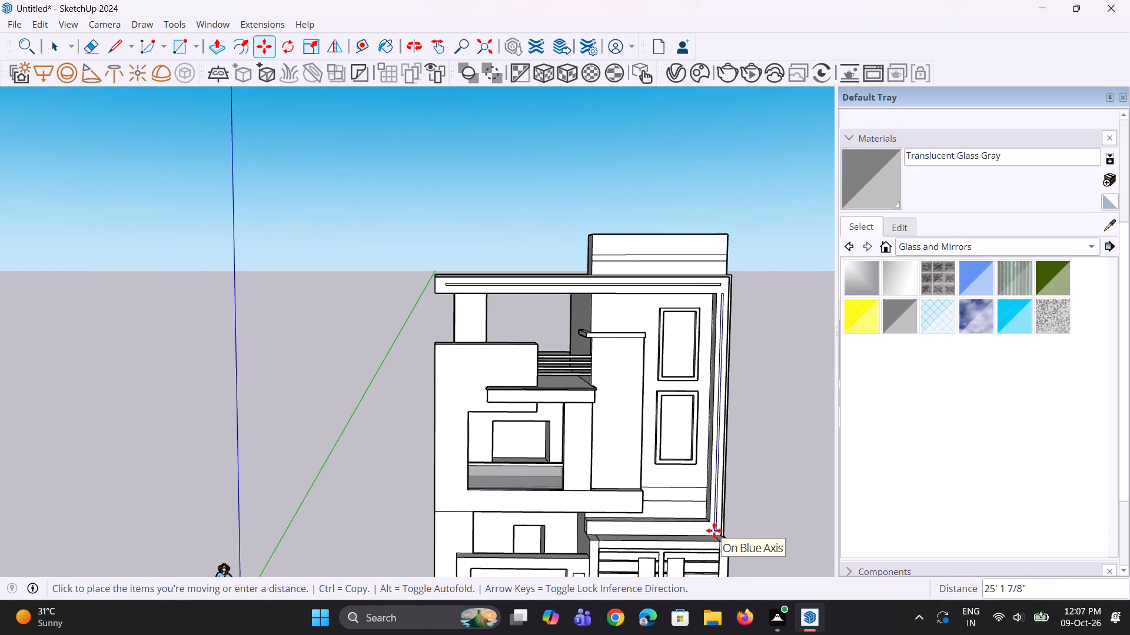
pyautogui.scroll(2, 714, 530)
pyautogui.click(714, 530)
# Move the vertical strip's top edge up by about 1' 1" to align with the top of the horizontal roof-band strip.
pyautogui.scroll(3, 745, 263)
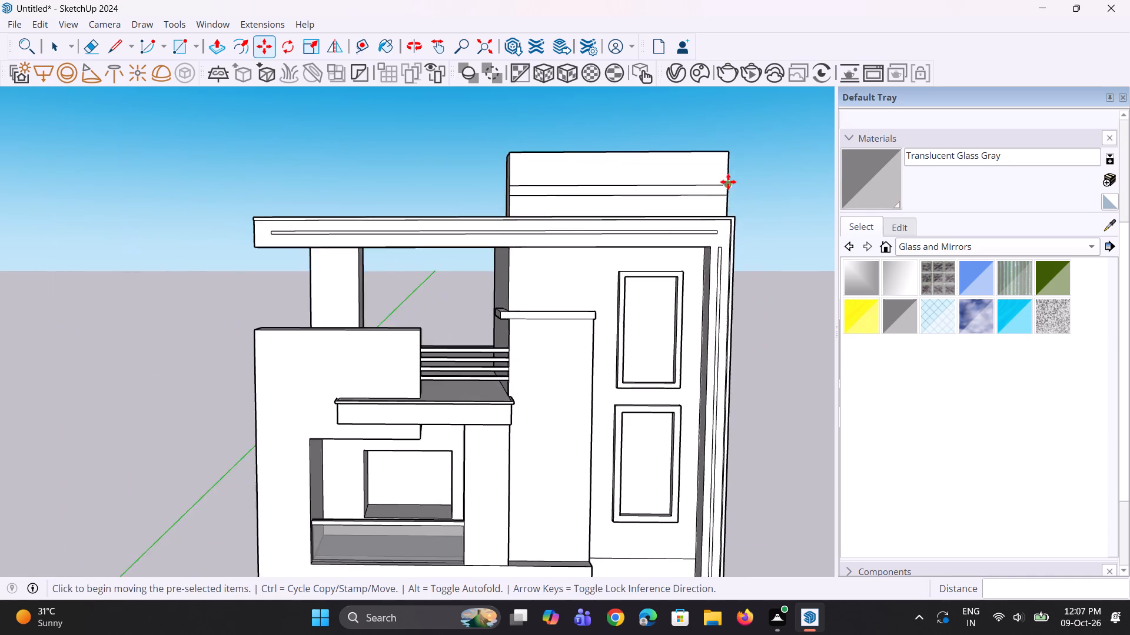
pyautogui.scroll(4, 728, 182)
pyautogui.press('space')
pyautogui.scroll(2, 726, 269)
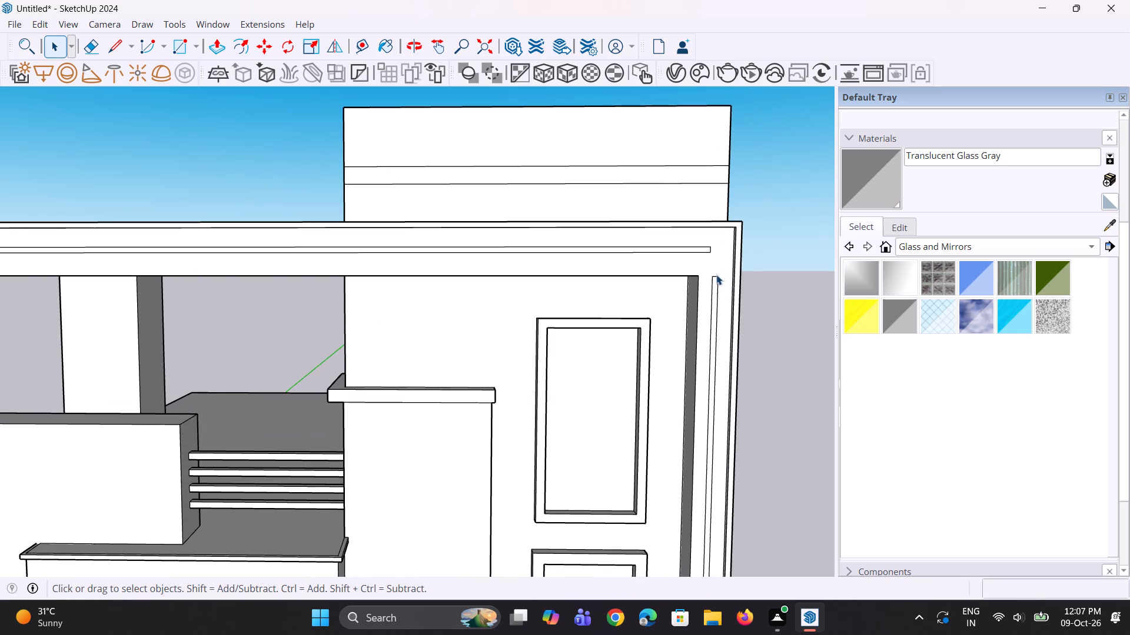
pyautogui.click(714, 275)
pyautogui.scroll(3, 714, 275)
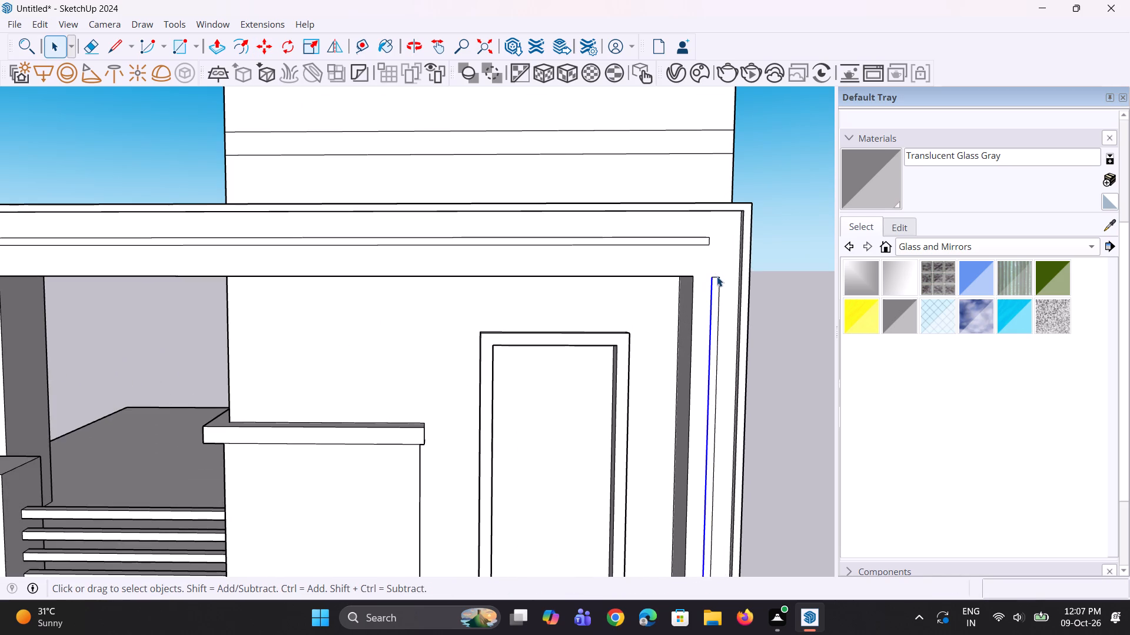
pyautogui.click(717, 276)
pyautogui.scroll(2, 717, 276)
pyautogui.press('m')
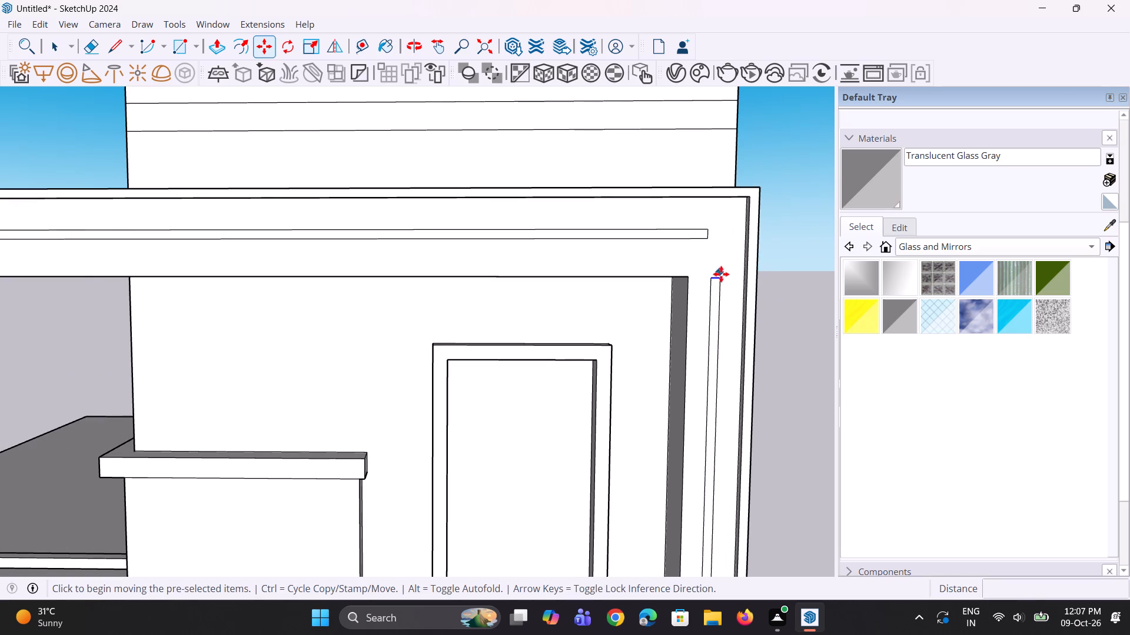
pyautogui.scroll(2, 724, 271)
pyautogui.click(717, 280)
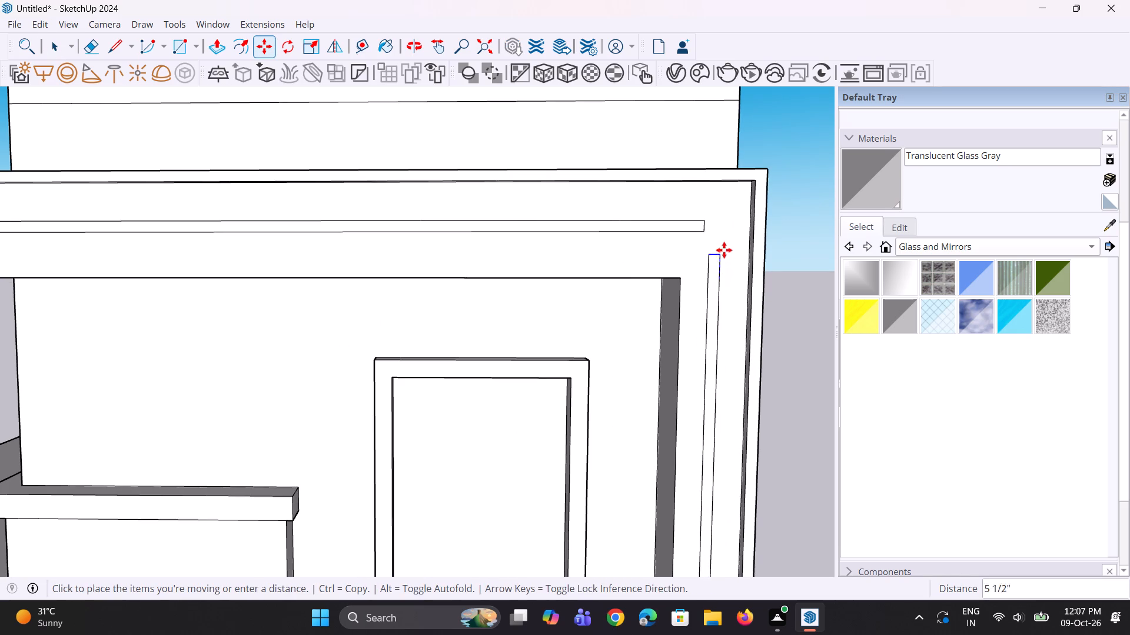
pyautogui.click(723, 220)
# Extend the end edge of the horizontal roof-band strip about 3 11/16" to meet the vertical strip's outer edge.
pyautogui.scroll(4, 702, 223)
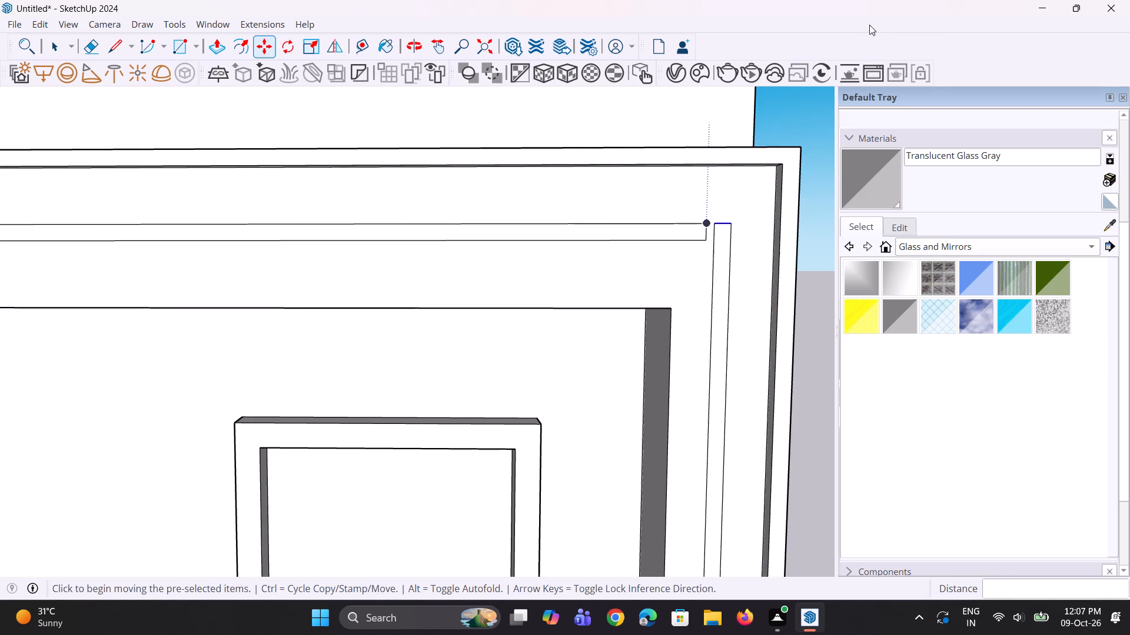
pyautogui.scroll(2, 866, 24)
pyautogui.press('space')
pyautogui.scroll(3, 858, 41)
pyautogui.scroll(3, 729, 233)
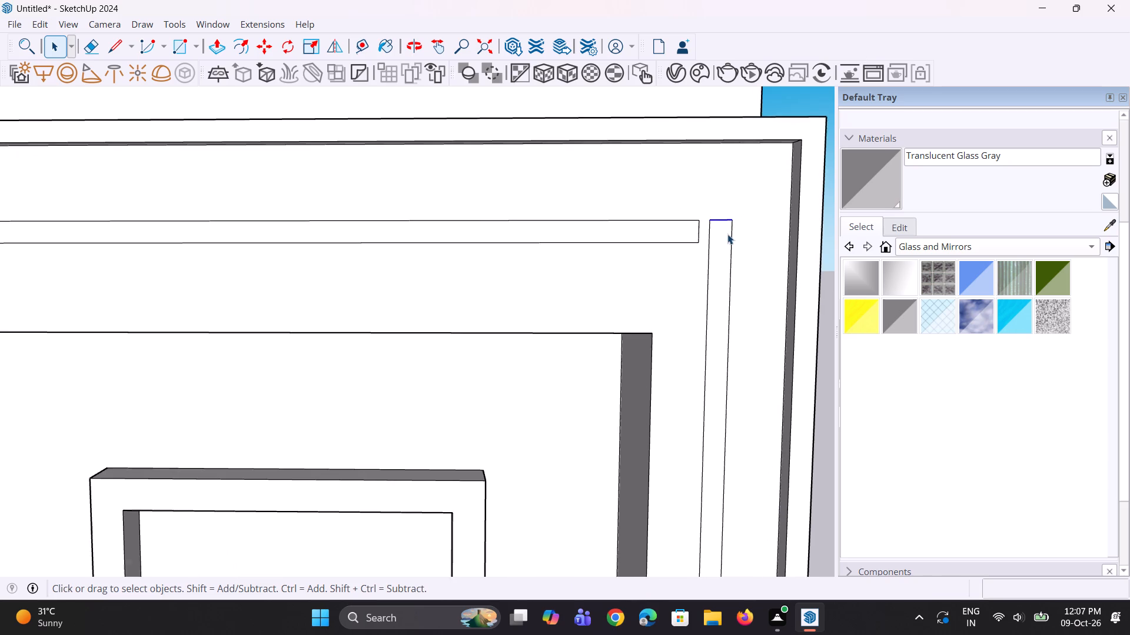
pyautogui.scroll(3, 707, 243)
pyautogui.click(696, 226)
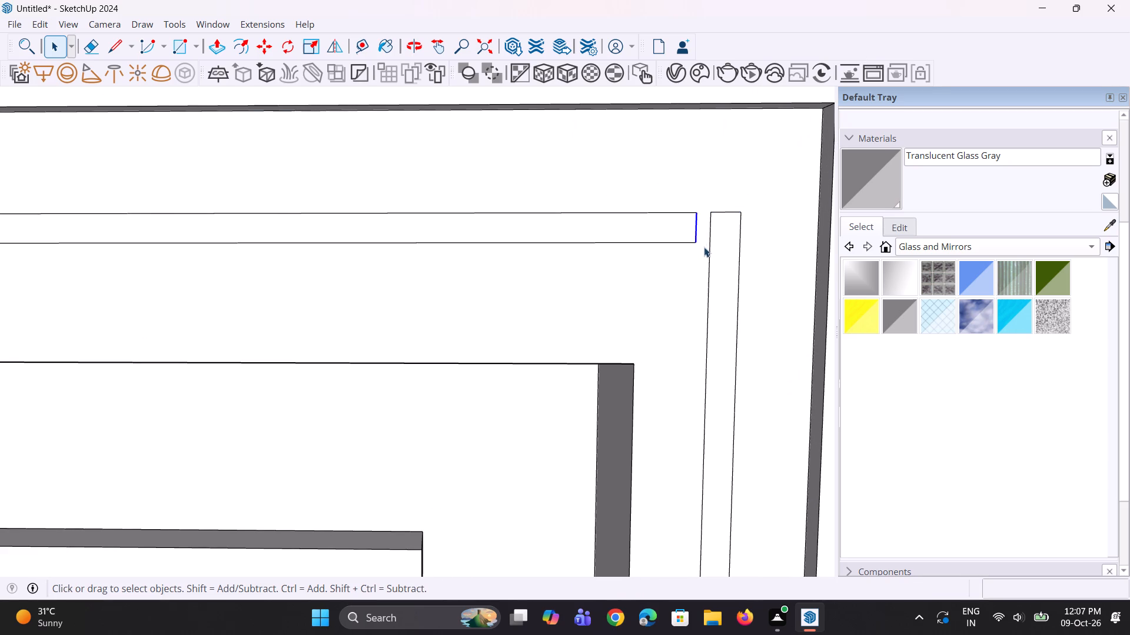
pyautogui.press('m')
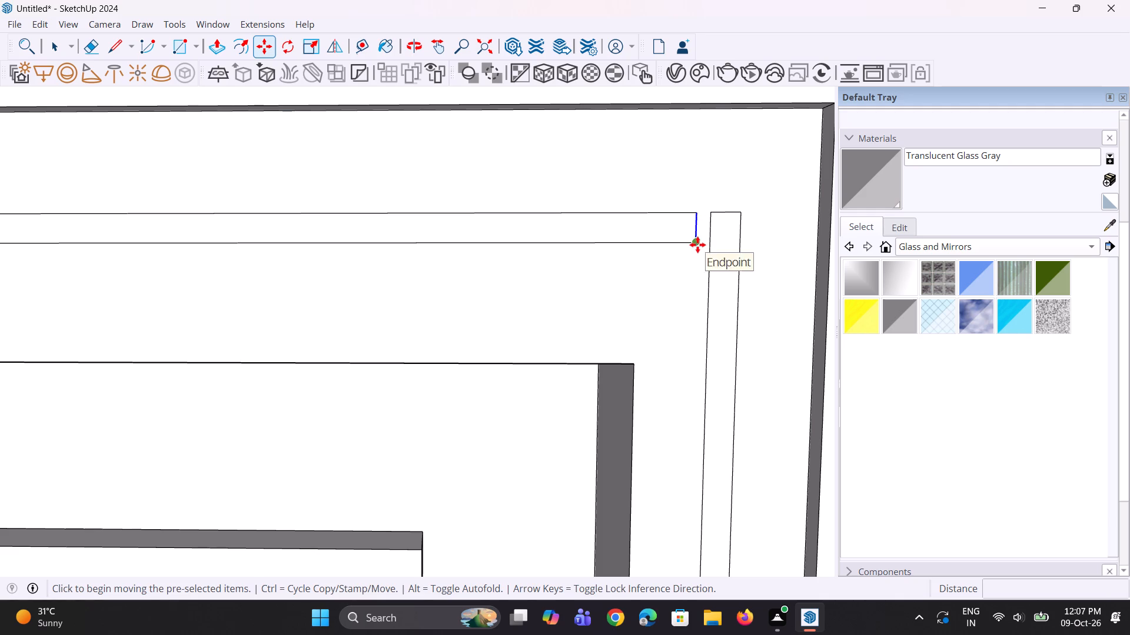
pyautogui.click(697, 245)
pyautogui.click(737, 248)
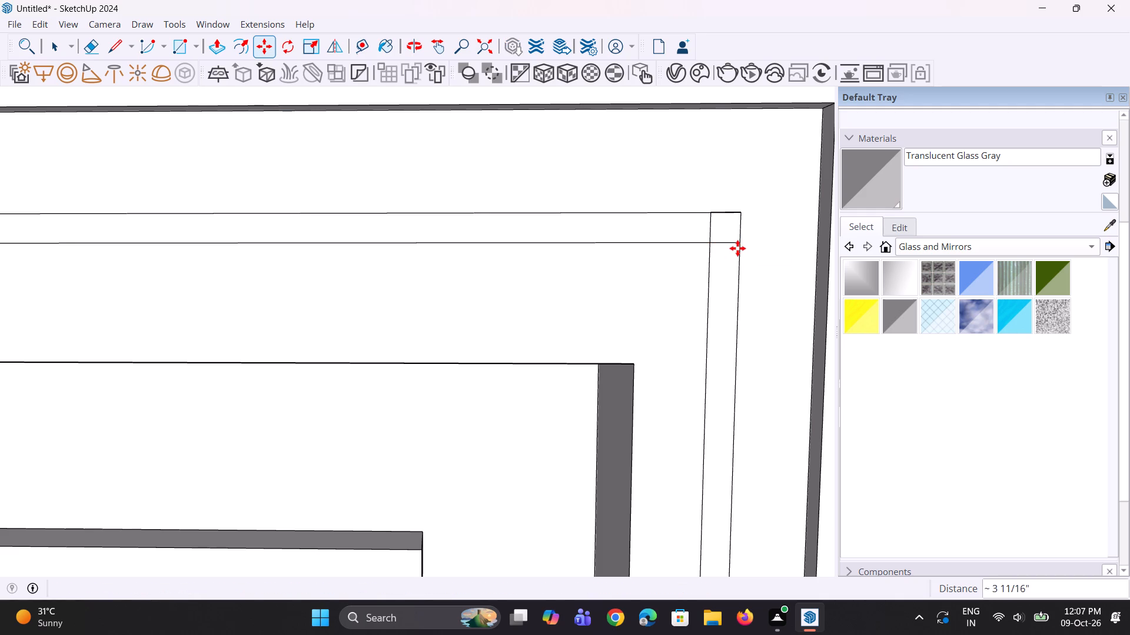
# Erase the overlapping inner lines at the strips' corner to merge them into one L-shaped strip, keeping its outer outline.
pyautogui.press('e')
pyautogui.scroll(1, 721, 239)
pyautogui.click(710, 228)
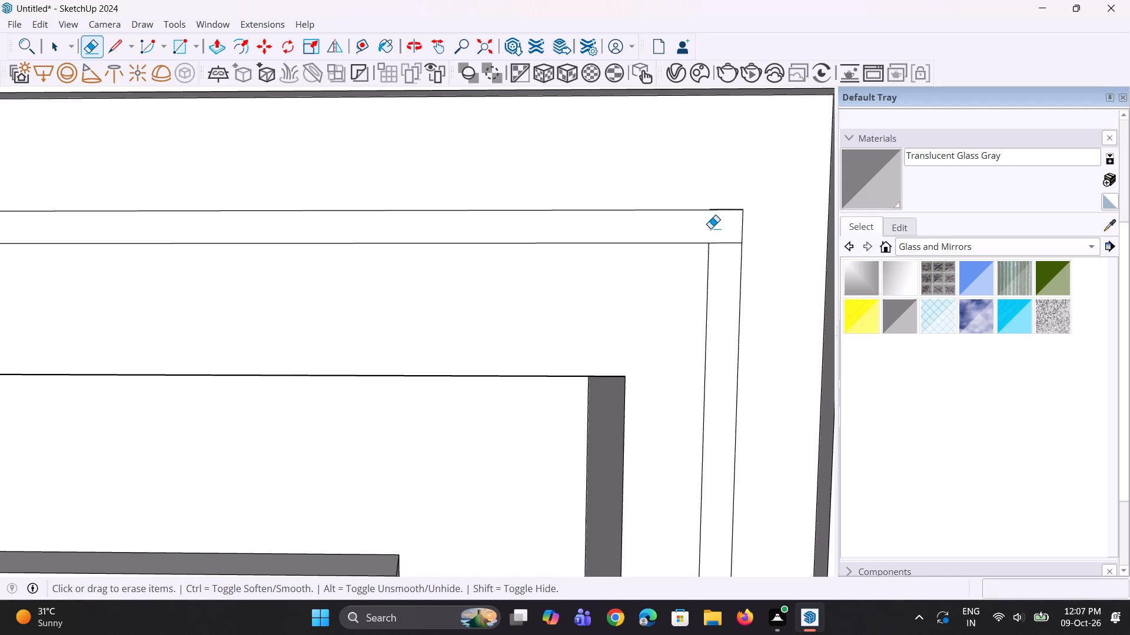
pyautogui.scroll(-7, 710, 228)
pyautogui.scroll(3, 716, 225)
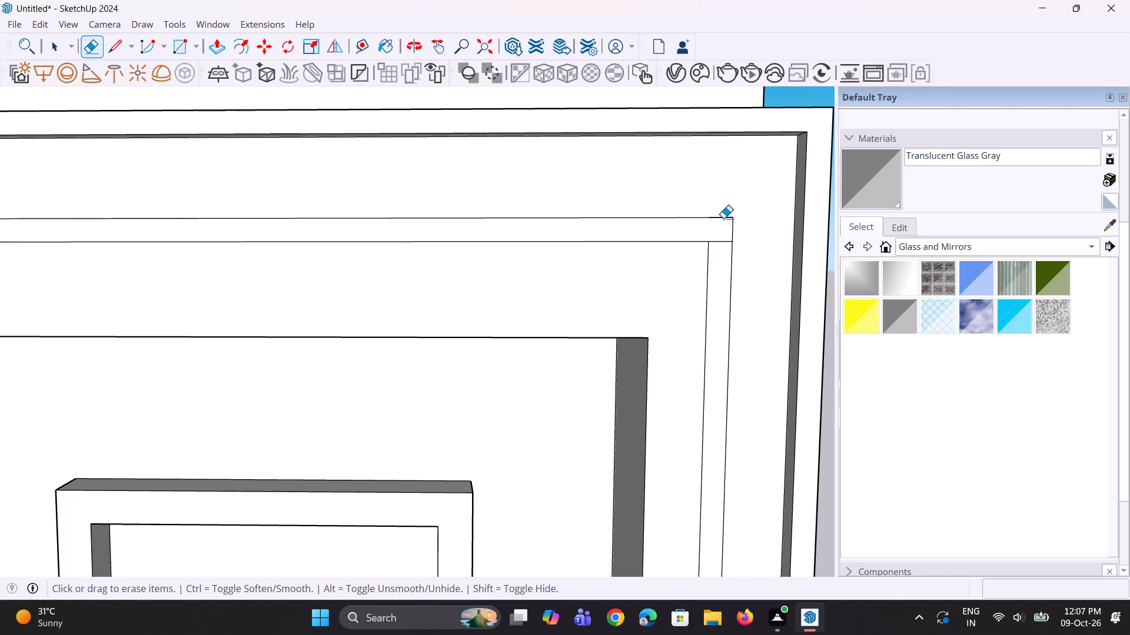
pyautogui.click(723, 218)
pyautogui.hotkey('ctrl', 'z')
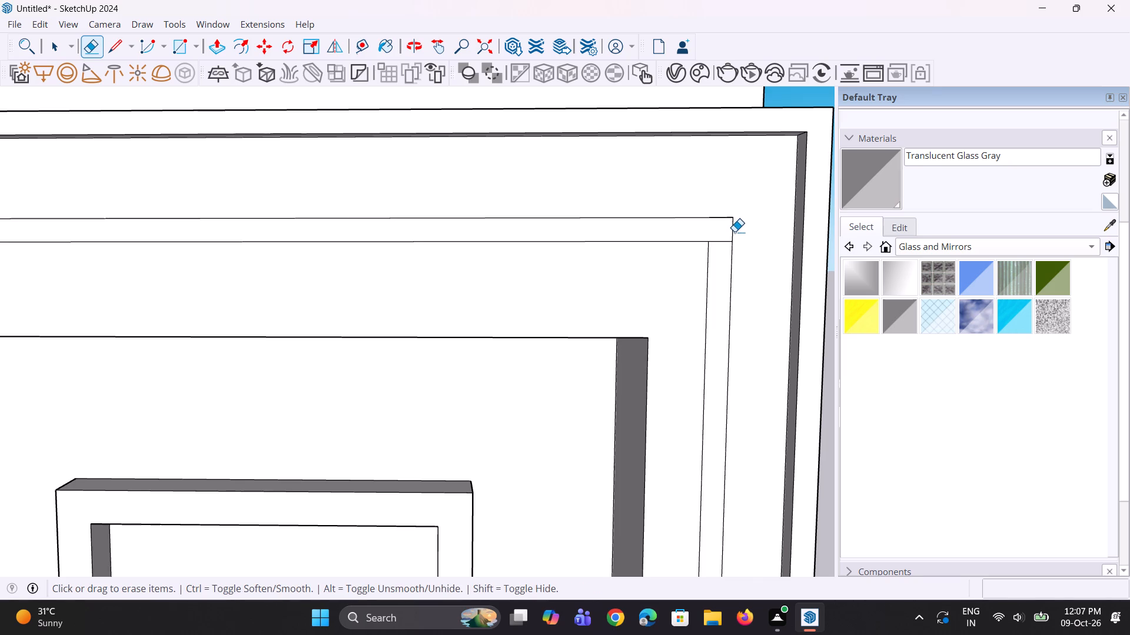
pyautogui.scroll(-5, 734, 232)
pyautogui.click(724, 241)
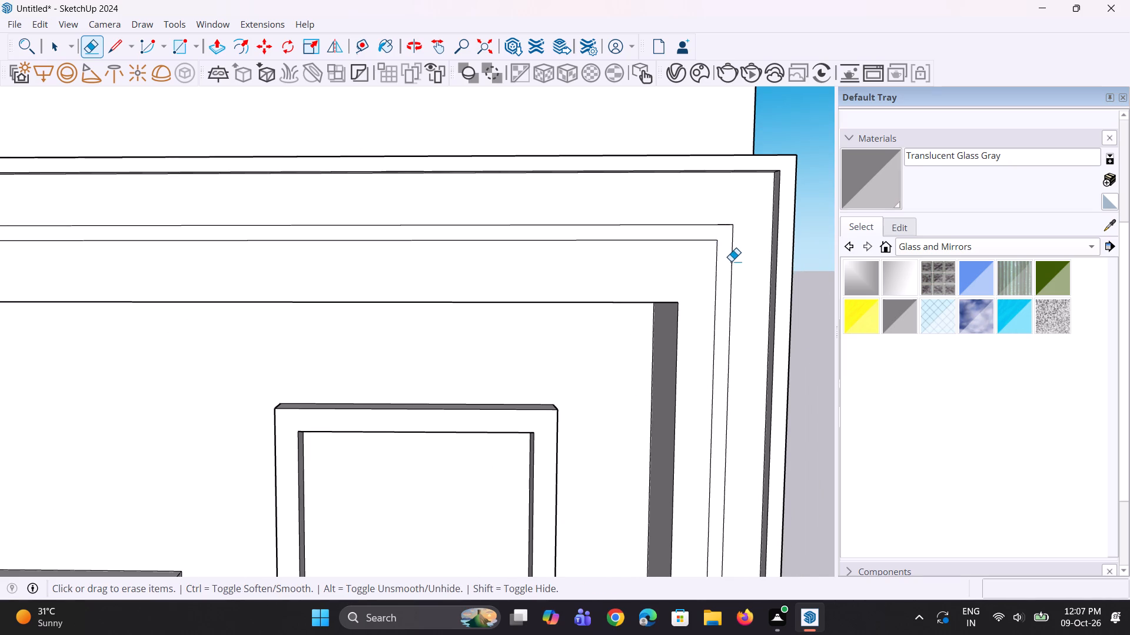
# Move the bottom edge of the L-shaped strip up by about 11", near the level of the frame's lower inner corner.
pyautogui.scroll(-17, 731, 261)
pyautogui.scroll(-6, 753, 253)
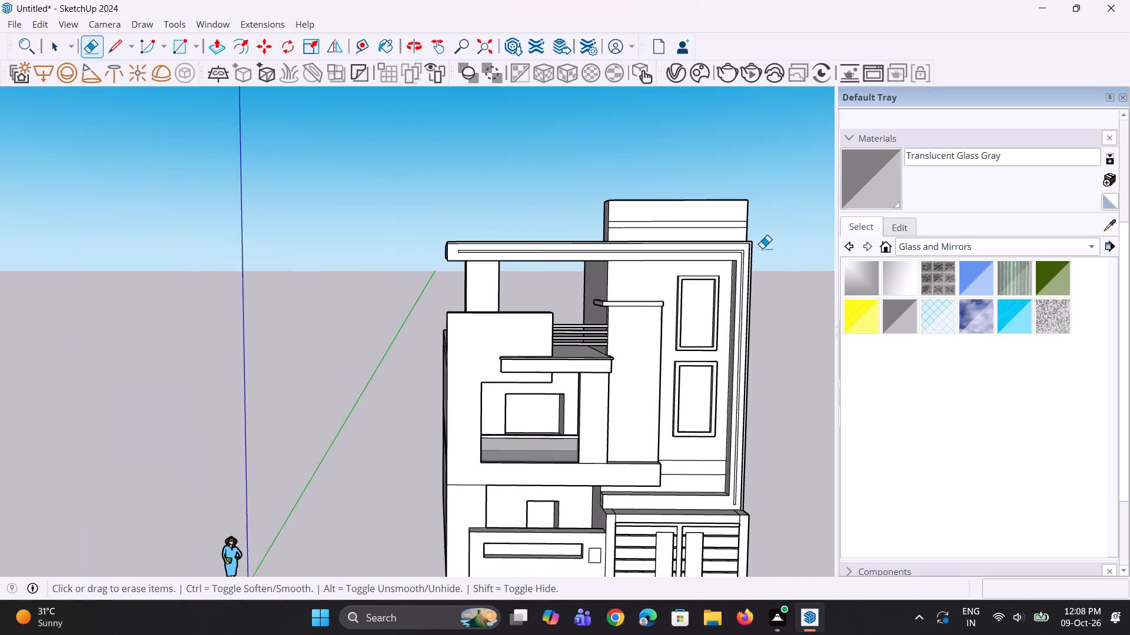
pyautogui.scroll(2, 444, 262)
pyautogui.scroll(2, 497, 243)
pyautogui.scroll(-7, 508, 238)
pyautogui.scroll(5, 707, 446)
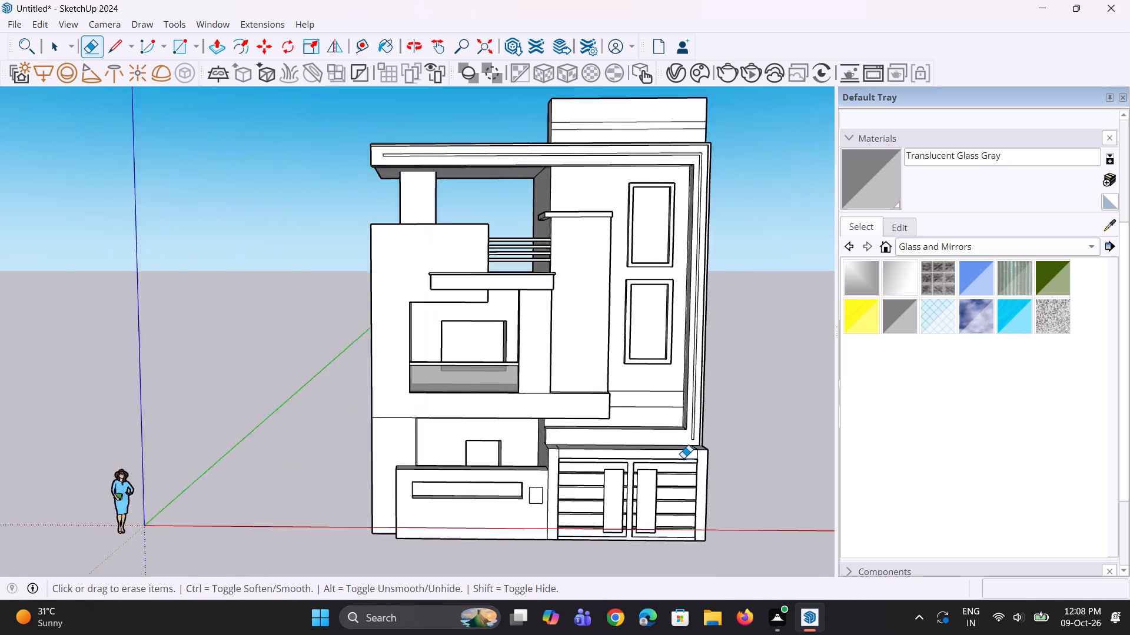
pyautogui.scroll(13, 683, 458)
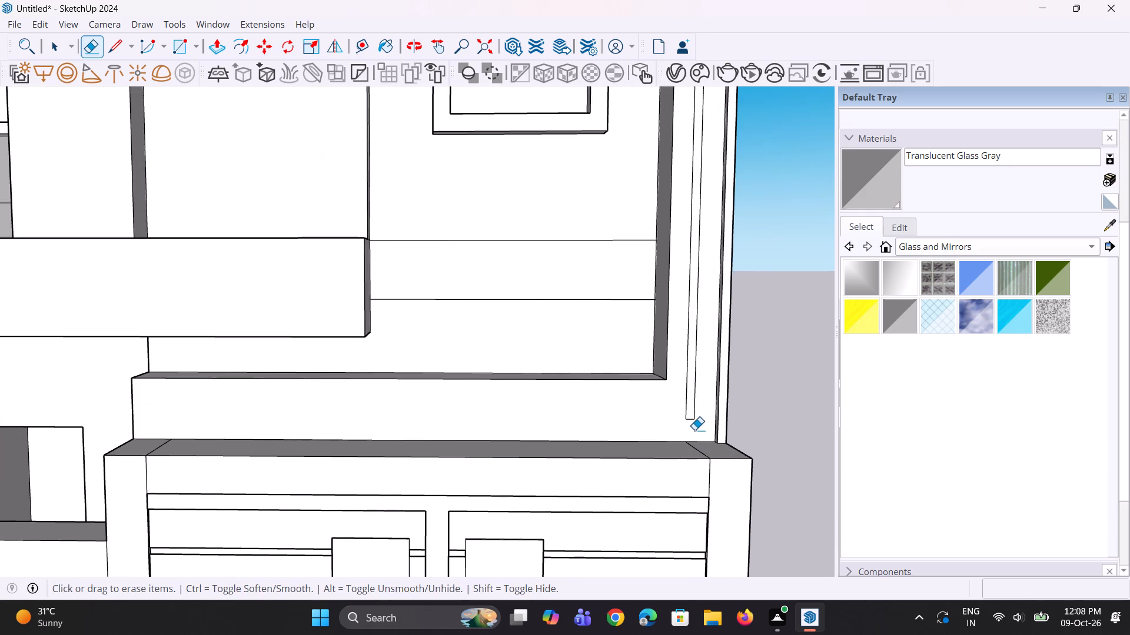
pyautogui.press('space')
pyautogui.scroll(6, 694, 432)
pyautogui.click(683, 409)
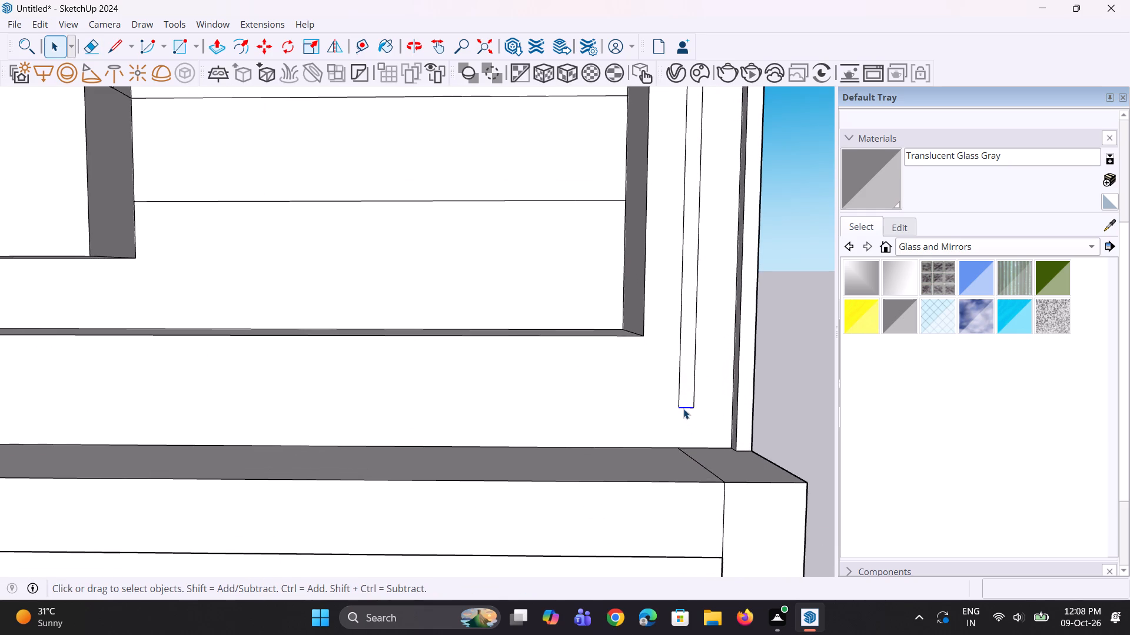
pyautogui.press('m')
pyautogui.click(693, 408)
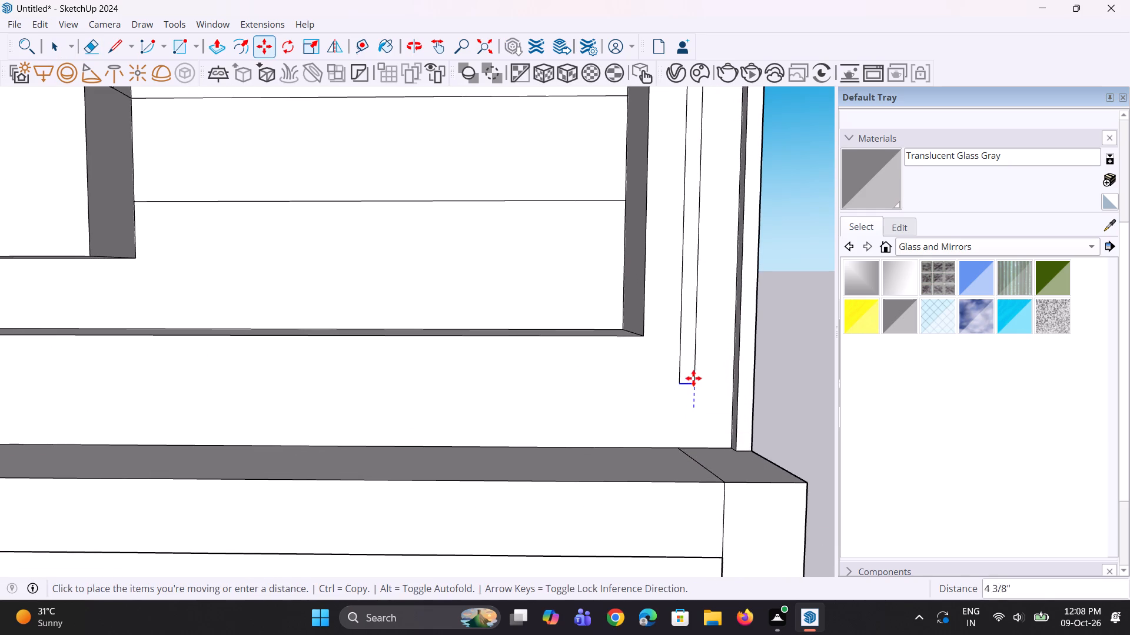
pyautogui.click(695, 337)
pyautogui.scroll(-5, 694, 405)
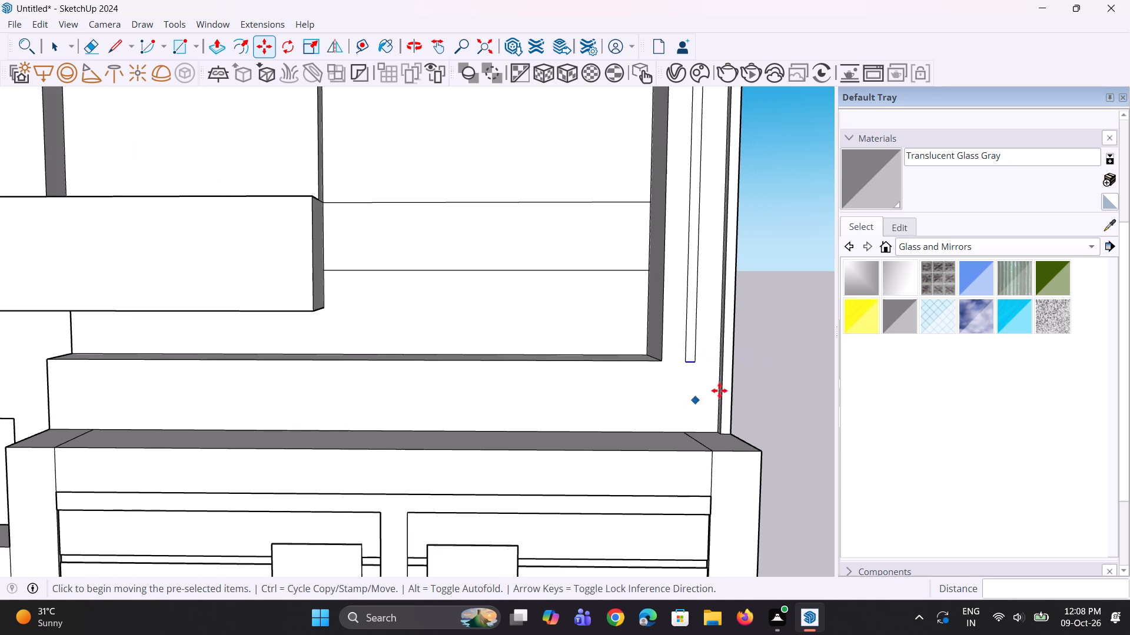
pyautogui.press('space')
pyautogui.press('space')
pyautogui.click(774, 383)
# Examine the L-shaped strip on the frame and the whole front facade from several angles and distances.
pyautogui.scroll(-9, 773, 381)
pyautogui.moveTo(755, 422); pyautogui.dragTo(718, 425, button='middle')
pyautogui.scroll(-5, 732, 436)
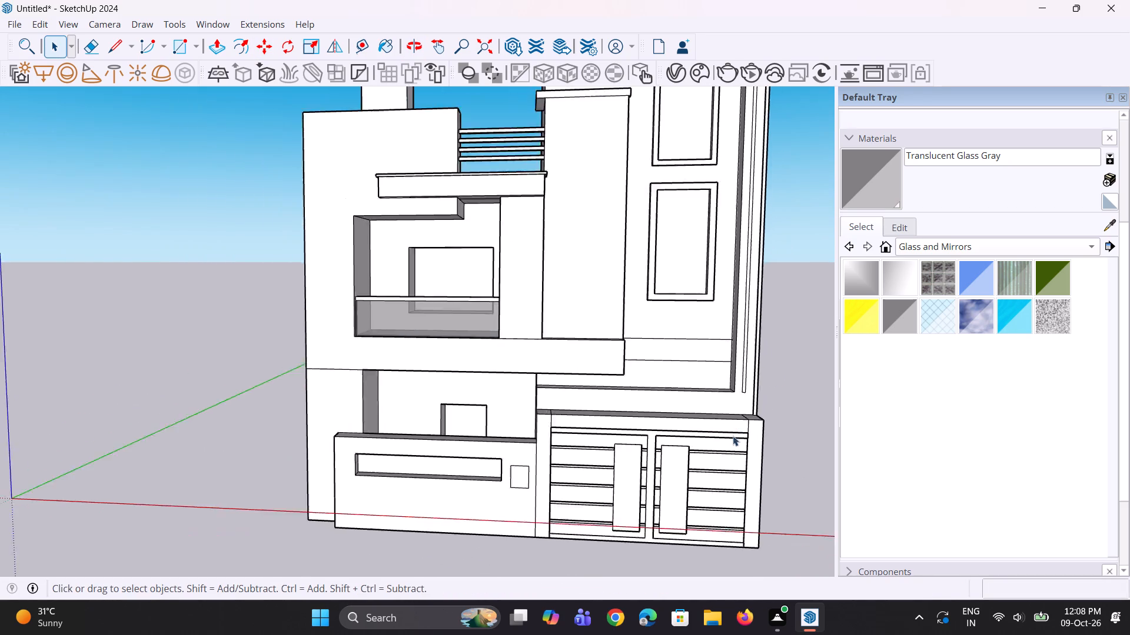
pyautogui.scroll(-4, 735, 415)
pyautogui.moveTo(637, 249); pyautogui.dragTo(634, 269, button='middle')
pyautogui.scroll(4, 710, 196)
pyautogui.scroll(8, 752, 155)
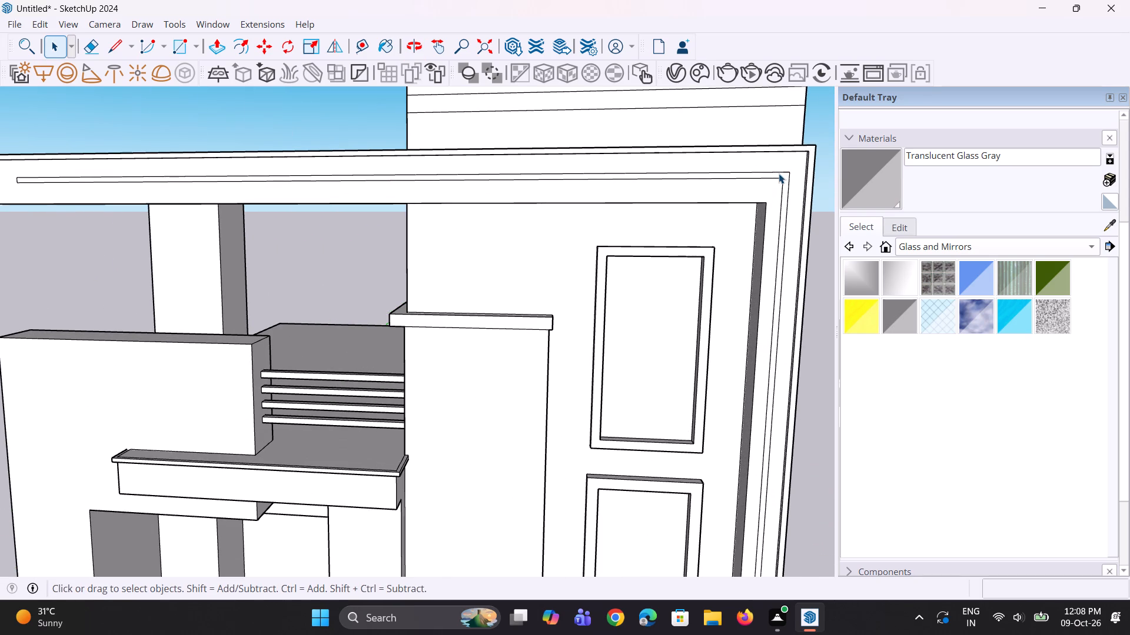
pyautogui.scroll(-3, 661, 178)
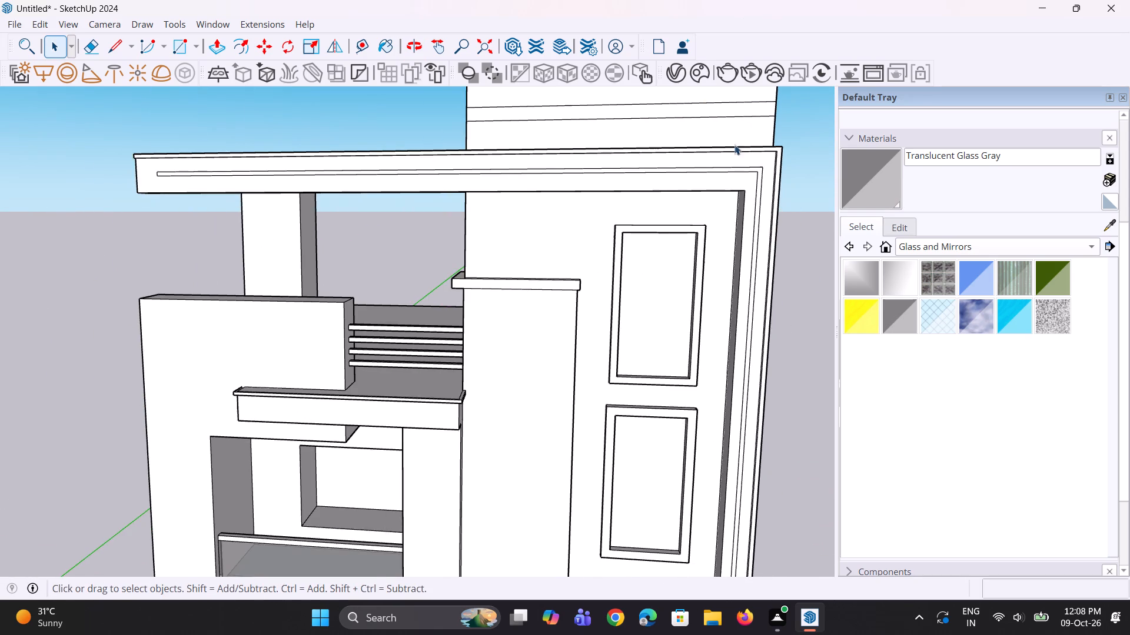
pyautogui.scroll(-3, 724, 276)
pyautogui.moveTo(725, 260); pyautogui.dragTo(776, 231, button='middle')
pyautogui.scroll(-5, 711, 218)
pyautogui.moveTo(575, 336); pyautogui.dragTo(590, 350, button='middle')
pyautogui.click(775, 414)
pyautogui.moveTo(500, 427); pyautogui.dragTo(499, 446, button='middle')
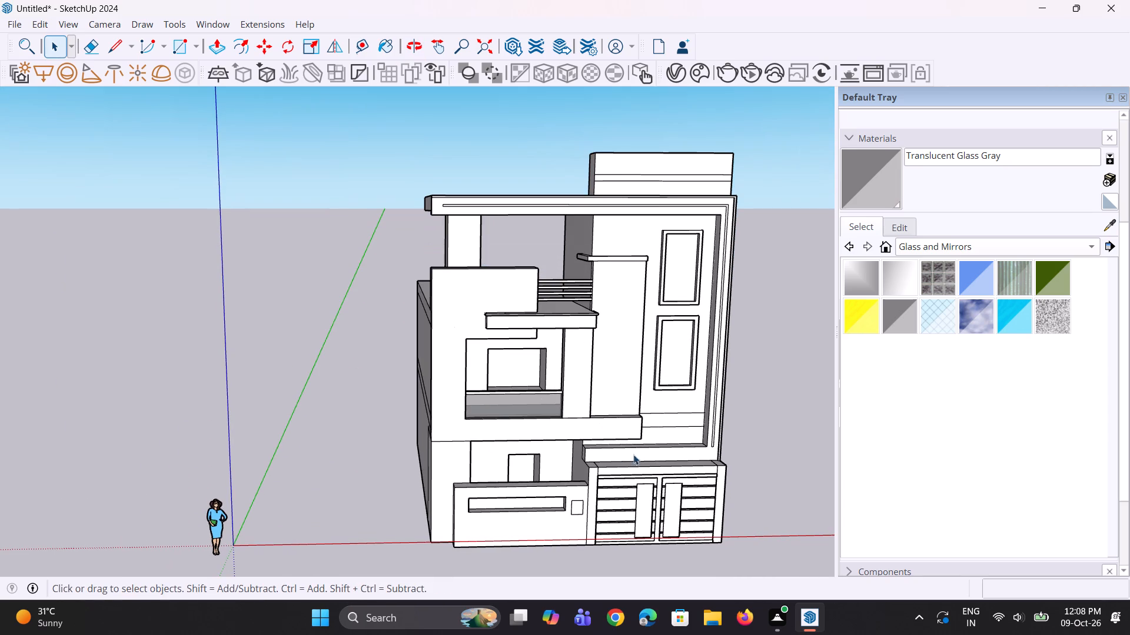
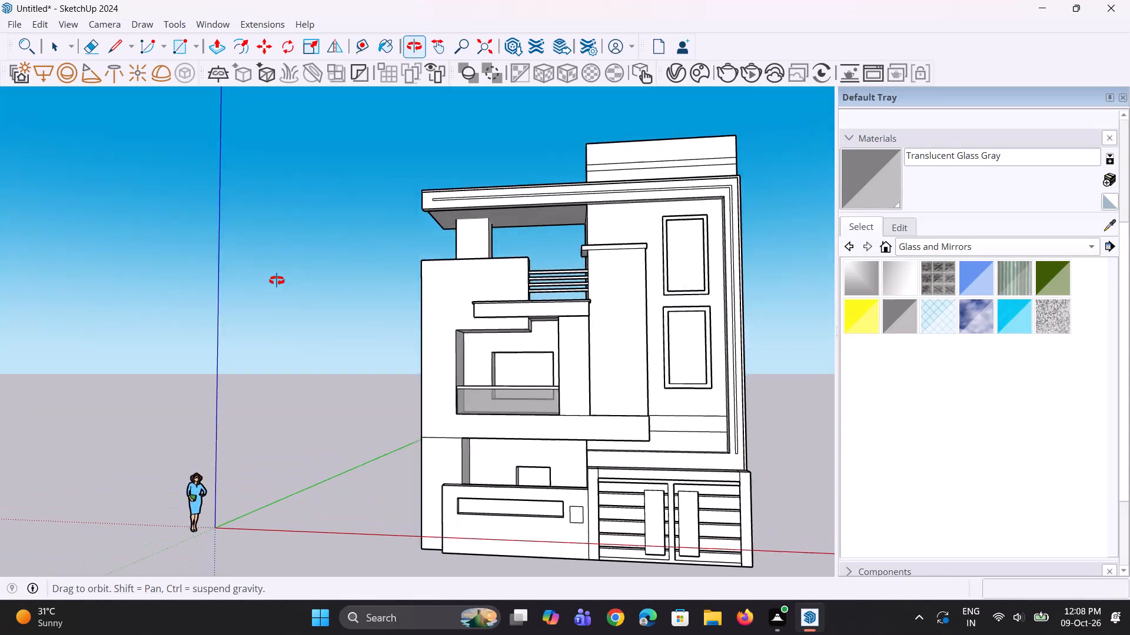
# Examine the house's front elevation and side wall from several angles and distances.
pyautogui.scroll(-10, 600, 366)
pyautogui.moveTo(333, 315); pyautogui.dragTo(348, 339, button='middle')
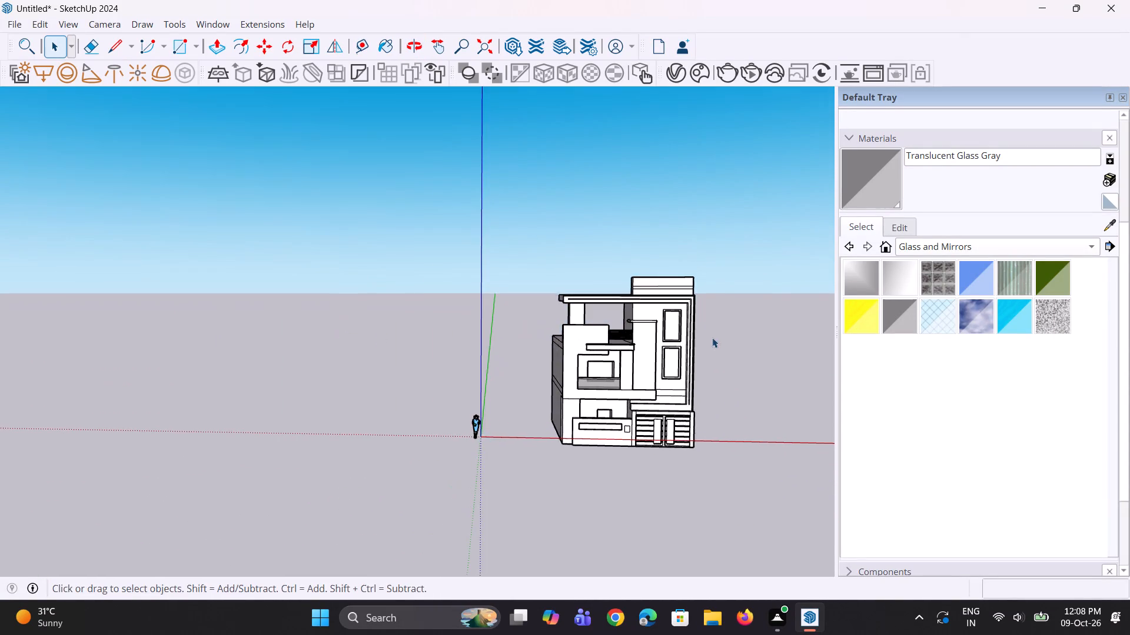
pyautogui.scroll(5, 721, 337)
pyautogui.moveTo(776, 303); pyautogui.dragTo(759, 198, button='middle')
pyautogui.moveTo(214, 457); pyautogui.dragTo(233, 468, button='middle')
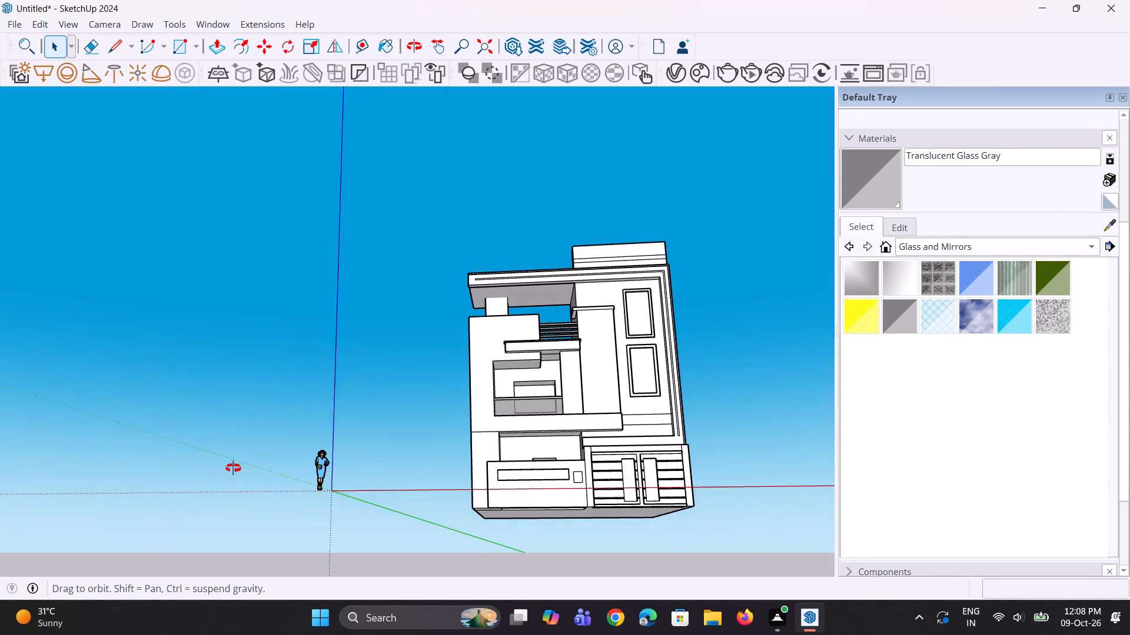
pyautogui.moveTo(233, 468); pyautogui.dragTo(252, 533, button='middle')
pyautogui.scroll(1, 255, 531)
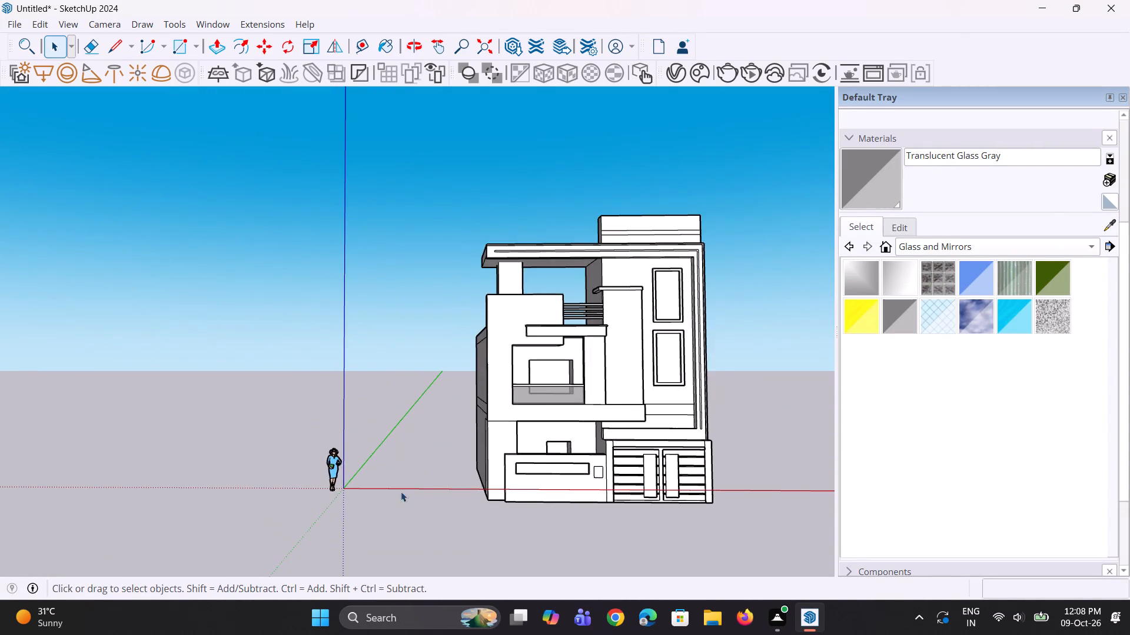
pyautogui.scroll(2, 543, 460)
pyautogui.scroll(-3, 563, 444)
pyautogui.moveTo(554, 446); pyautogui.dragTo(535, 473, button='middle')
pyautogui.scroll(2, 696, 360)
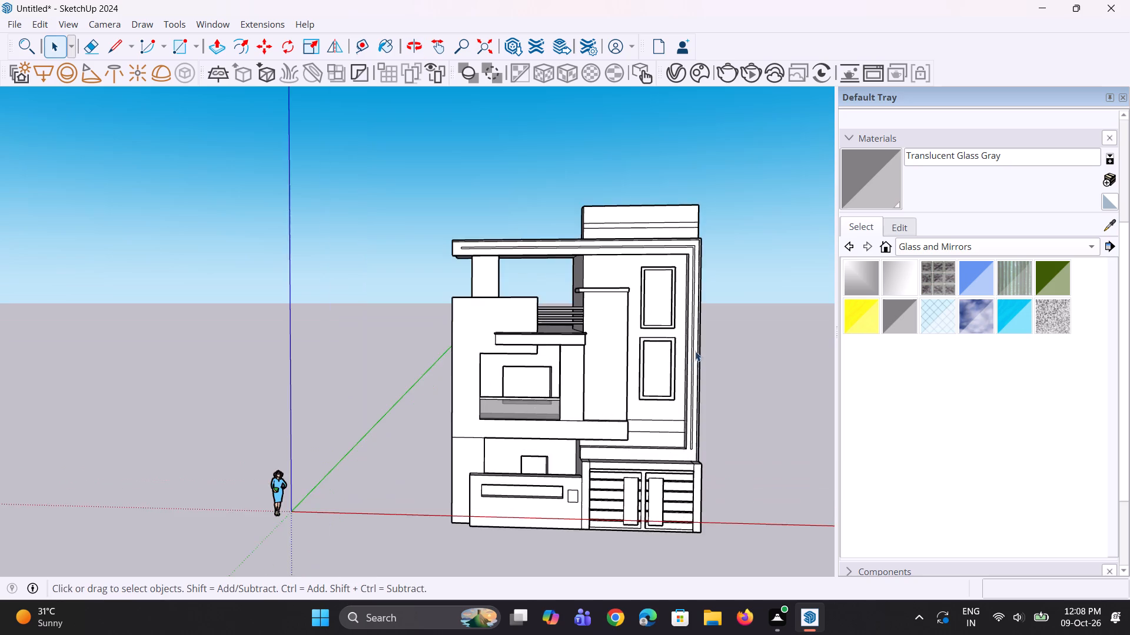
pyautogui.scroll(2, 666, 356)
pyautogui.moveTo(624, 380); pyautogui.dragTo(632, 386, button='middle')
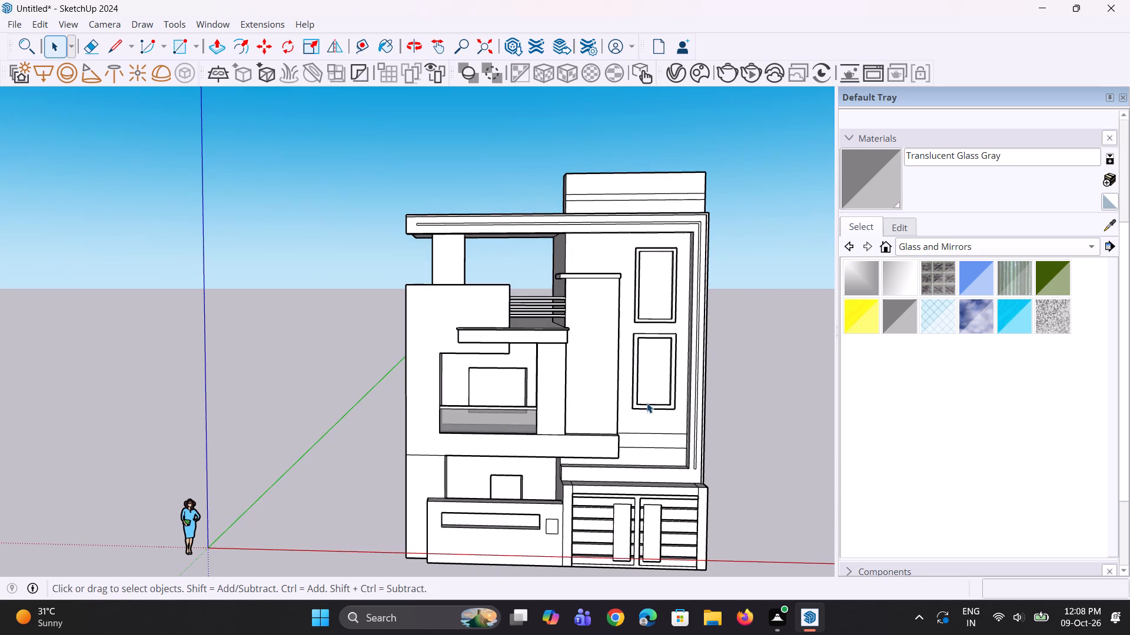
pyautogui.scroll(1, 634, 397)
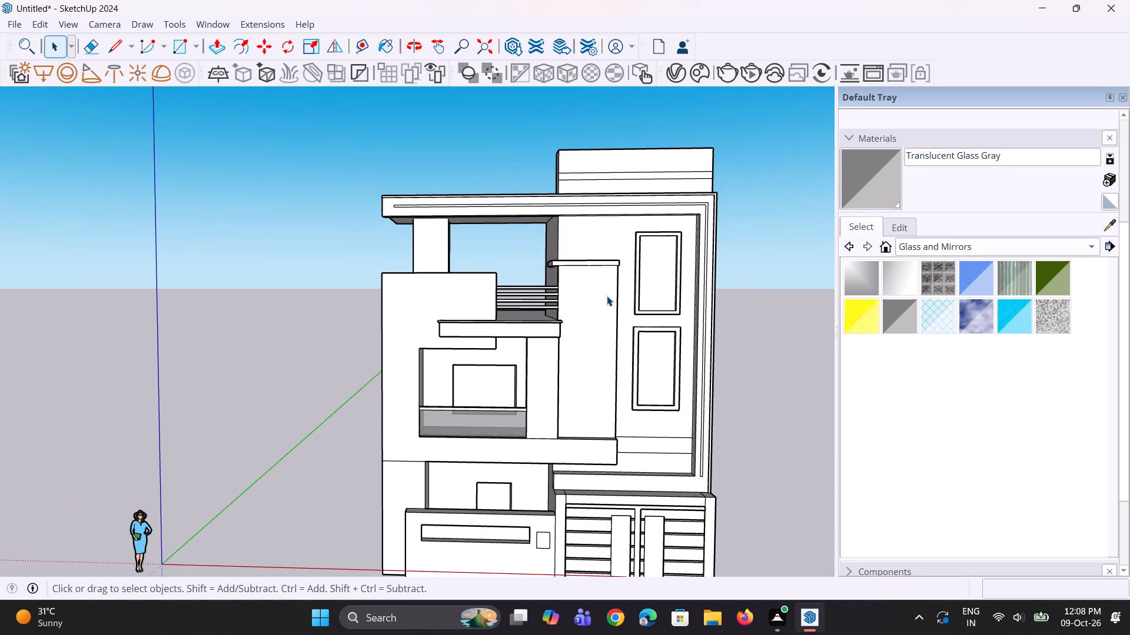
pyautogui.click(769, 401)
pyautogui.click(769, 402)
pyautogui.scroll(-3, 679, 415)
pyautogui.moveTo(483, 444); pyautogui.dragTo(521, 450, button='middle')
pyautogui.scroll(2, 436, 459)
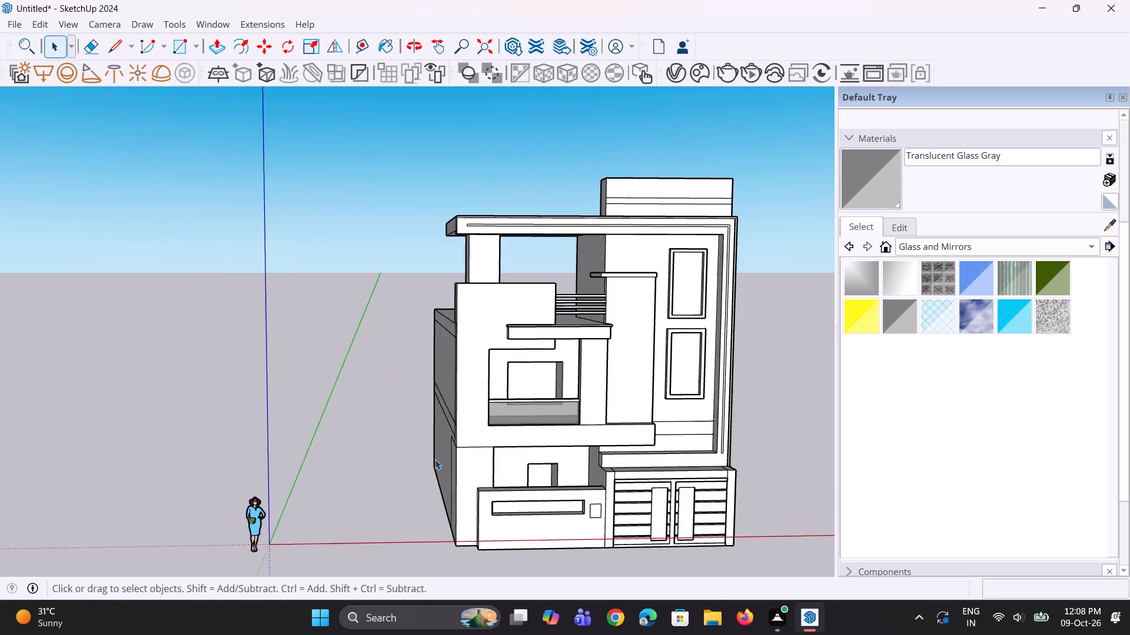
# Copy the ground-floor side pier's top edge 11' 6" down to its base, dividing the distance into 10 equal spacings.
pyautogui.scroll(2, 440, 459)
pyautogui.moveTo(487, 474); pyautogui.dragTo(484, 456, button='middle')
pyautogui.scroll(3, 496, 458)
pyautogui.moveTo(441, 456); pyautogui.dragTo(456, 345, button='middle')
pyautogui.click(492, 397)
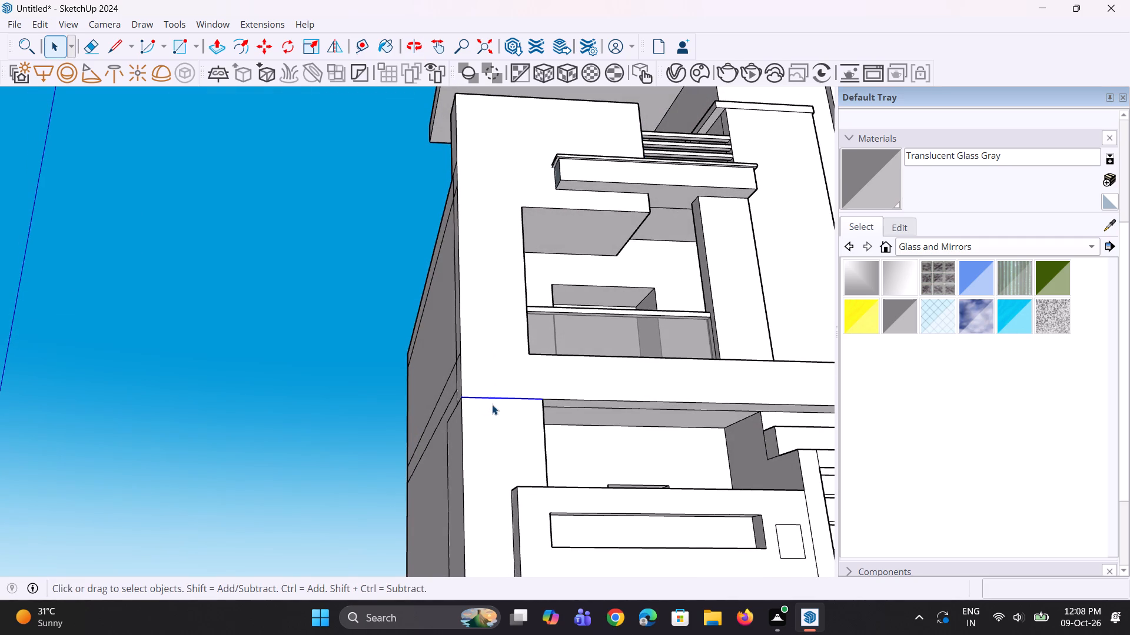
pyautogui.press('m')
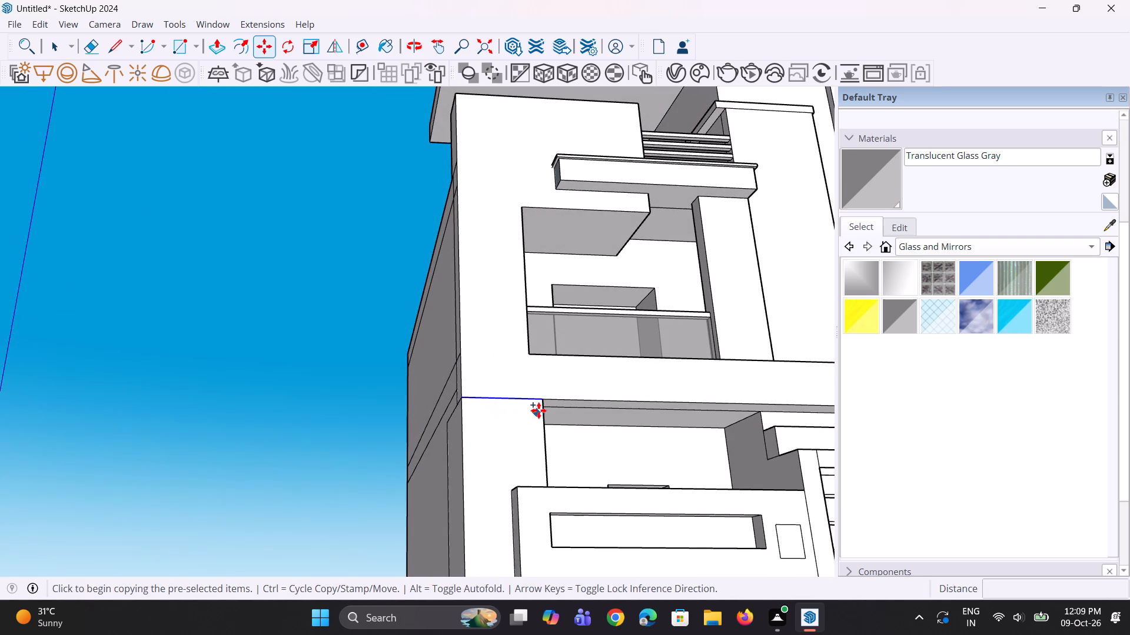
pyautogui.scroll(-3, 475, 406)
pyautogui.click(466, 406)
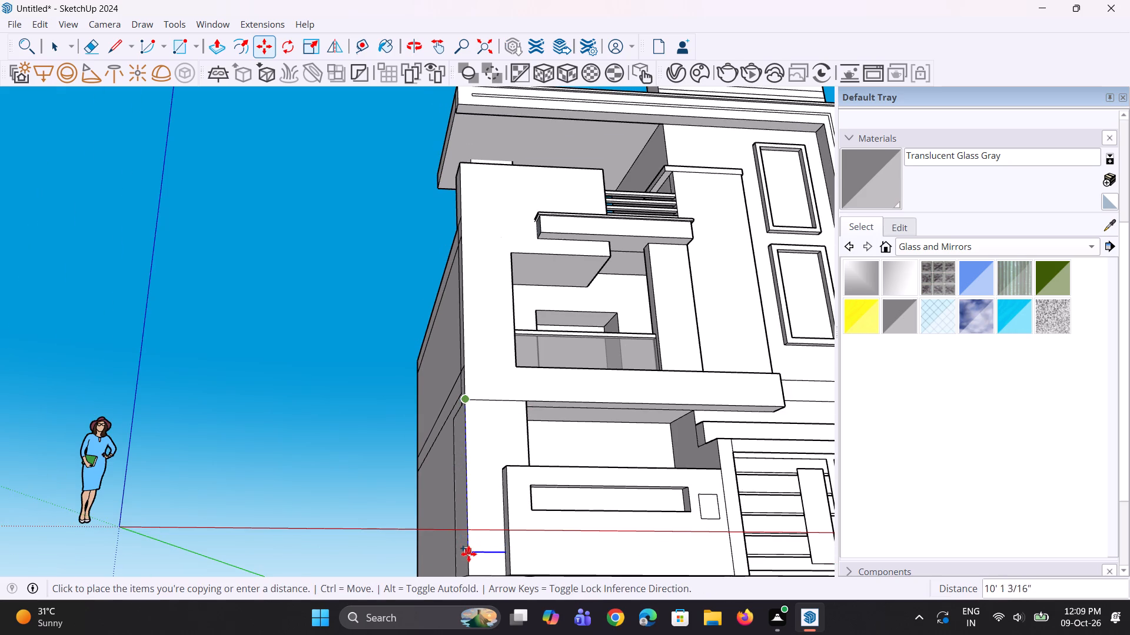
pyautogui.click(470, 571)
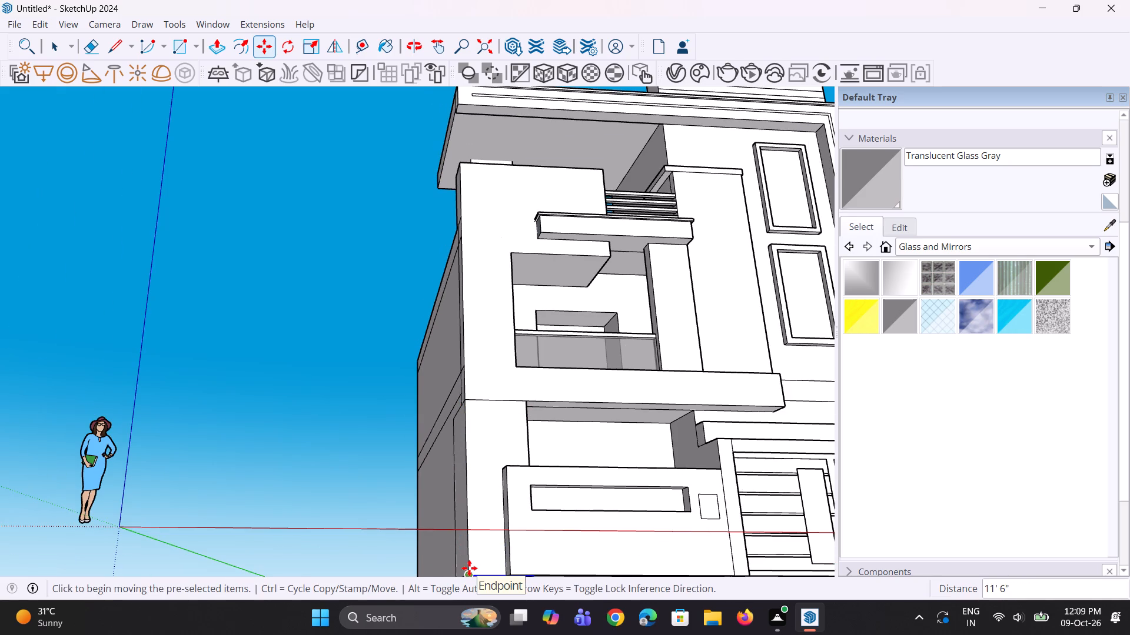
pyautogui.write('/10')
pyautogui.press('Return')
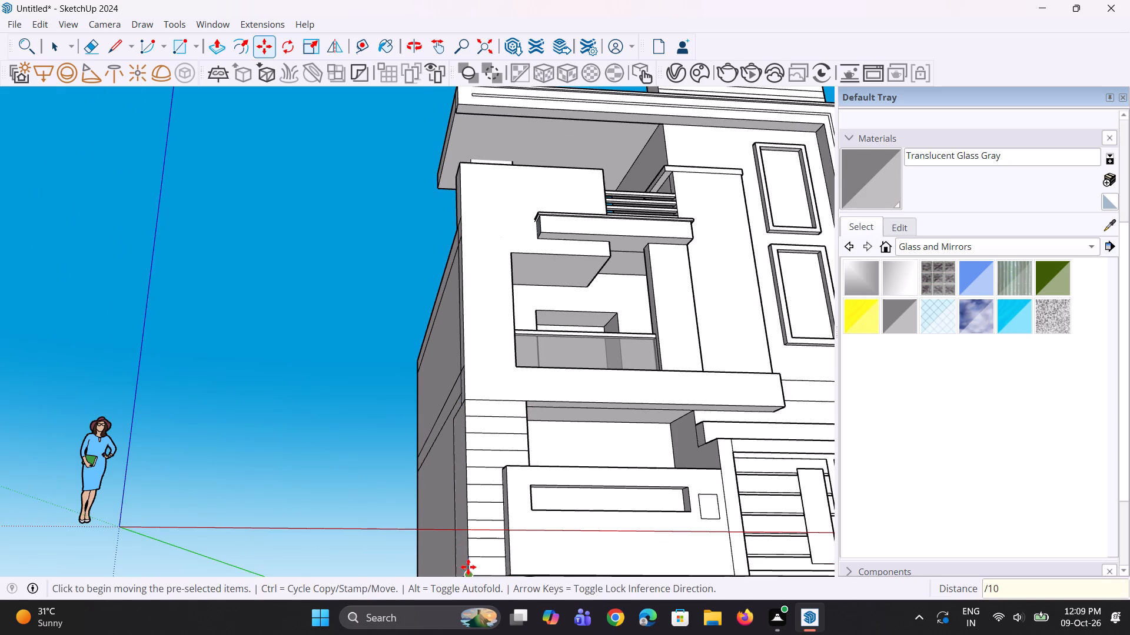
pyautogui.scroll(-8, 556, 518)
pyautogui.press('space')
# Copy all nine intermediate horizontal lines on the ground-floor pier 2" downward to form paired groove lines.
pyautogui.moveTo(548, 519); pyautogui.dragTo(531, 577, button='middle')
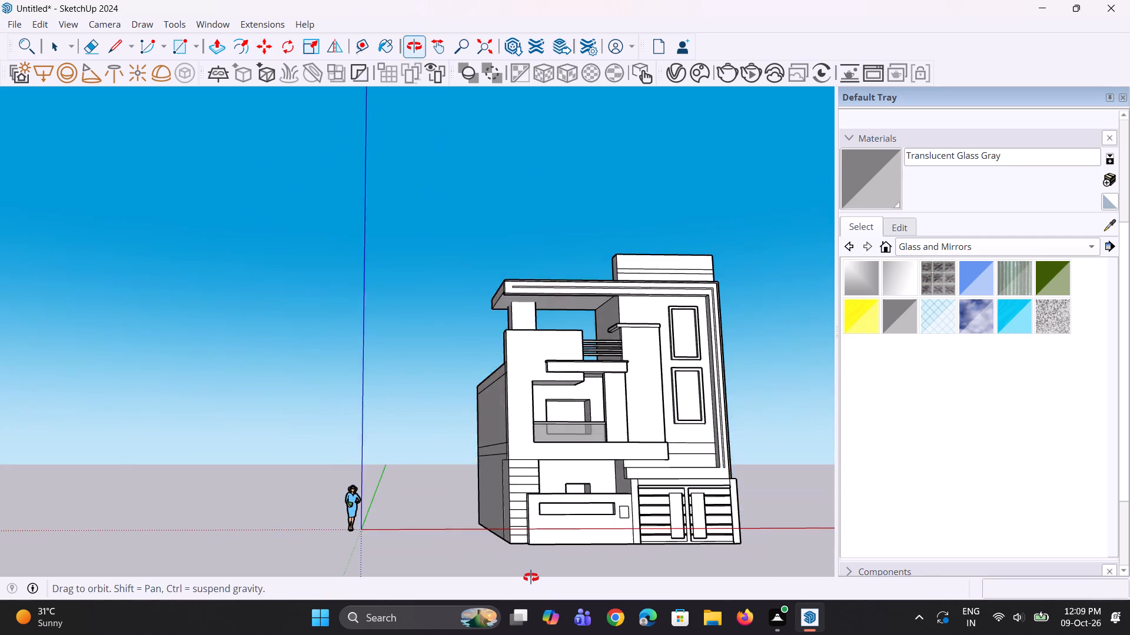
pyautogui.moveTo(531, 577); pyautogui.dragTo(531, 579, button='middle')
pyautogui.scroll(7, 524, 499)
pyautogui.moveTo(505, 457); pyautogui.dragTo(529, 483, button='middle')
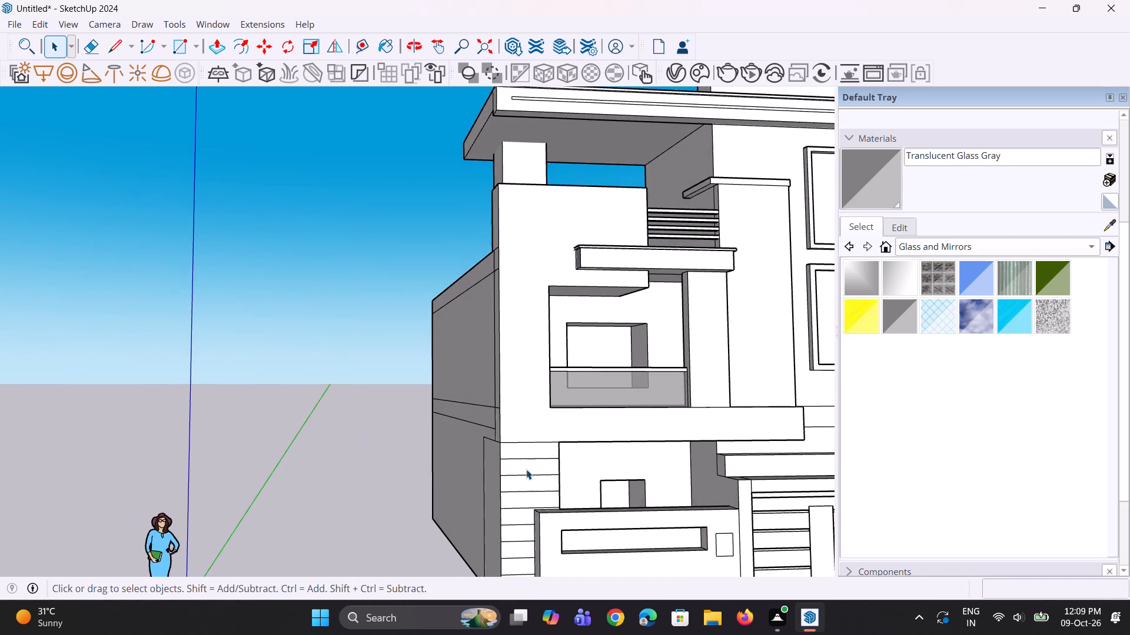
pyautogui.scroll(2, 526, 468)
pyautogui.click(529, 457)
pyautogui.scroll(1, 518, 476)
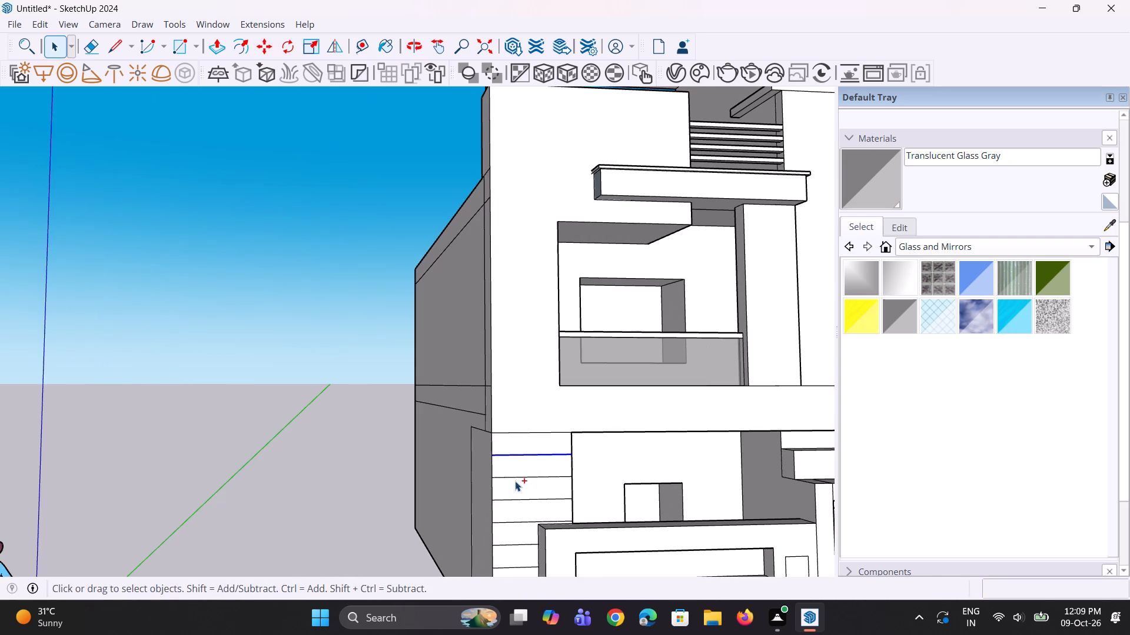
pyautogui.keyDown('ctrl'); pyautogui.click(539, 476); pyautogui.keyUp('ctrl')
pyautogui.keyDown('ctrl'); pyautogui.click(537, 499); pyautogui.keyUp('ctrl')
pyautogui.scroll(-6, 541, 485)
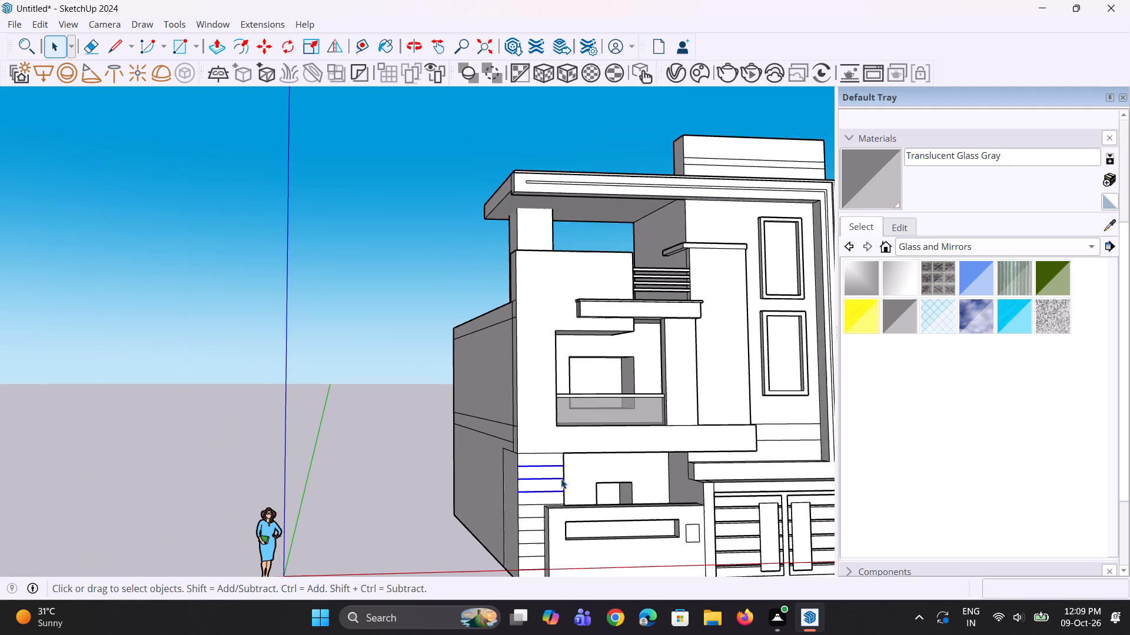
pyautogui.scroll(-3, 543, 483)
pyautogui.scroll(8, 511, 553)
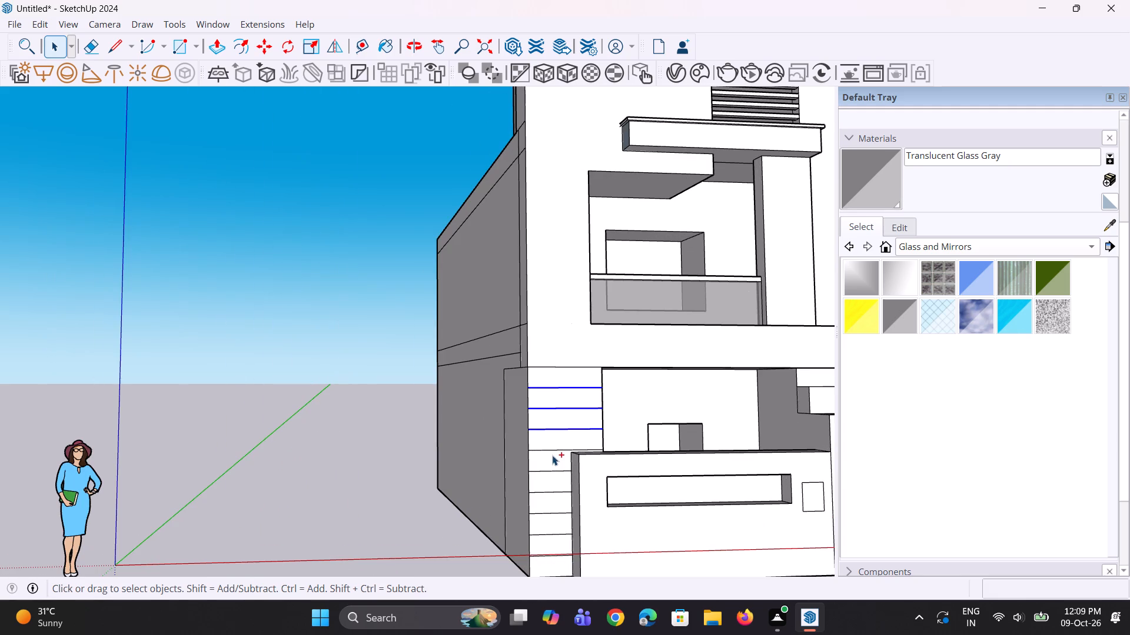
pyautogui.keyDown('ctrl'); pyautogui.click(552, 452); pyautogui.keyUp('ctrl')
pyautogui.keyDown('ctrl'); pyautogui.click(554, 470); pyautogui.keyUp('ctrl')
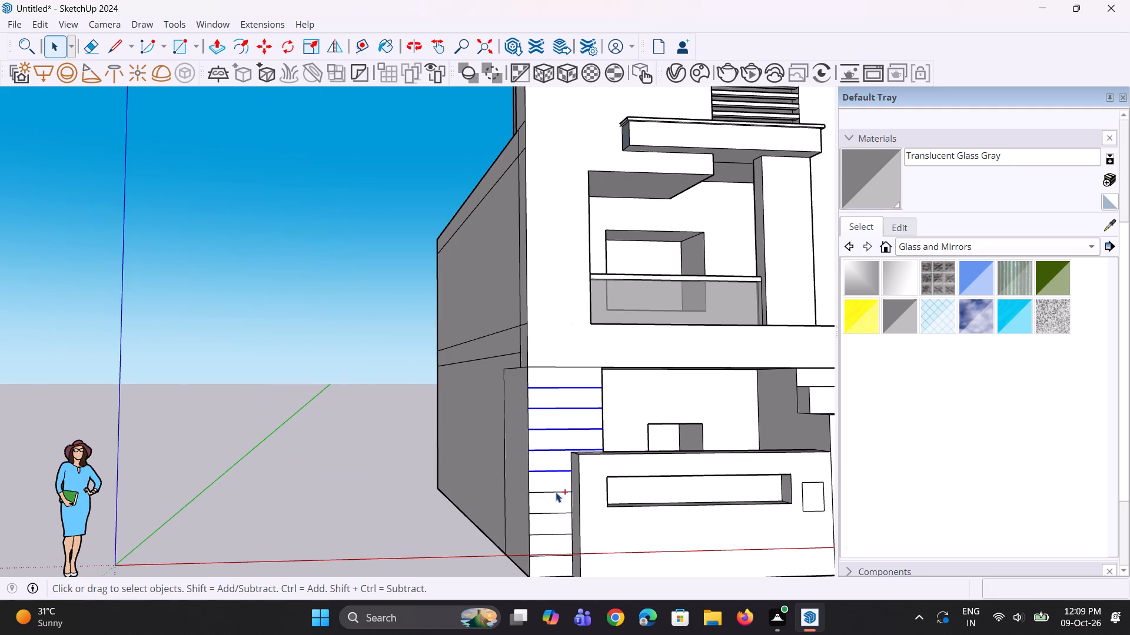
pyautogui.keyDown('ctrl'); pyautogui.click(556, 492); pyautogui.keyUp('ctrl')
pyautogui.keyDown('ctrl'); pyautogui.click(556, 512); pyautogui.keyUp('ctrl')
pyautogui.scroll(3, 537, 570)
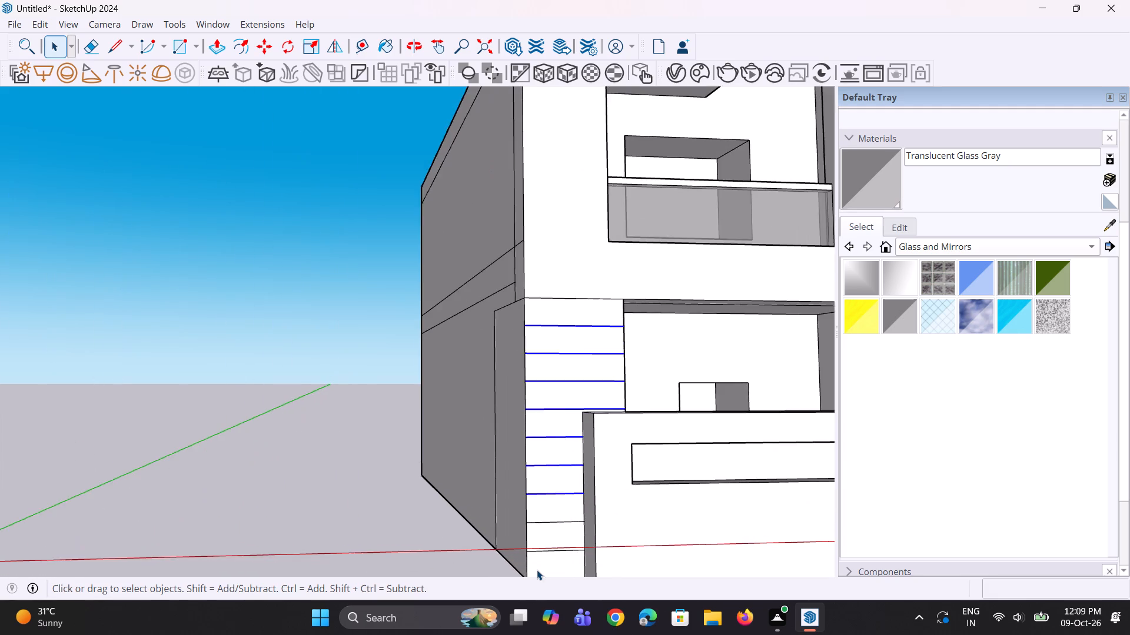
pyautogui.scroll(4, 537, 570)
pyautogui.keyDown('ctrl'); pyautogui.click(558, 542); pyautogui.keyUp('ctrl')
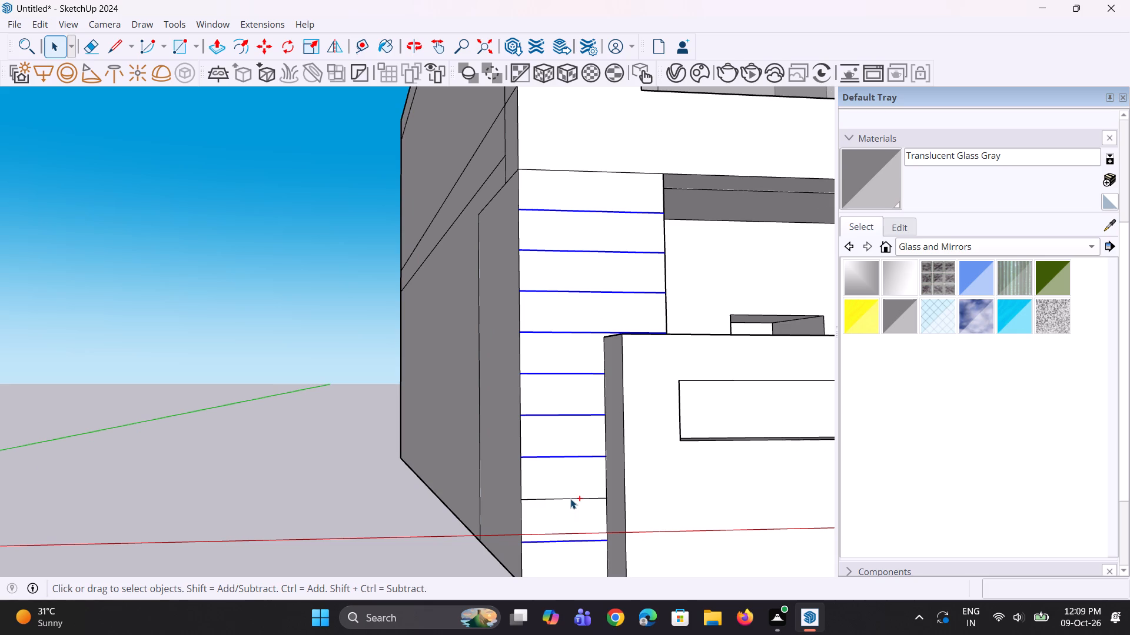
pyautogui.keyDown('ctrl'); pyautogui.click(570, 499); pyautogui.keyUp('ctrl')
pyautogui.scroll(-8, 573, 494)
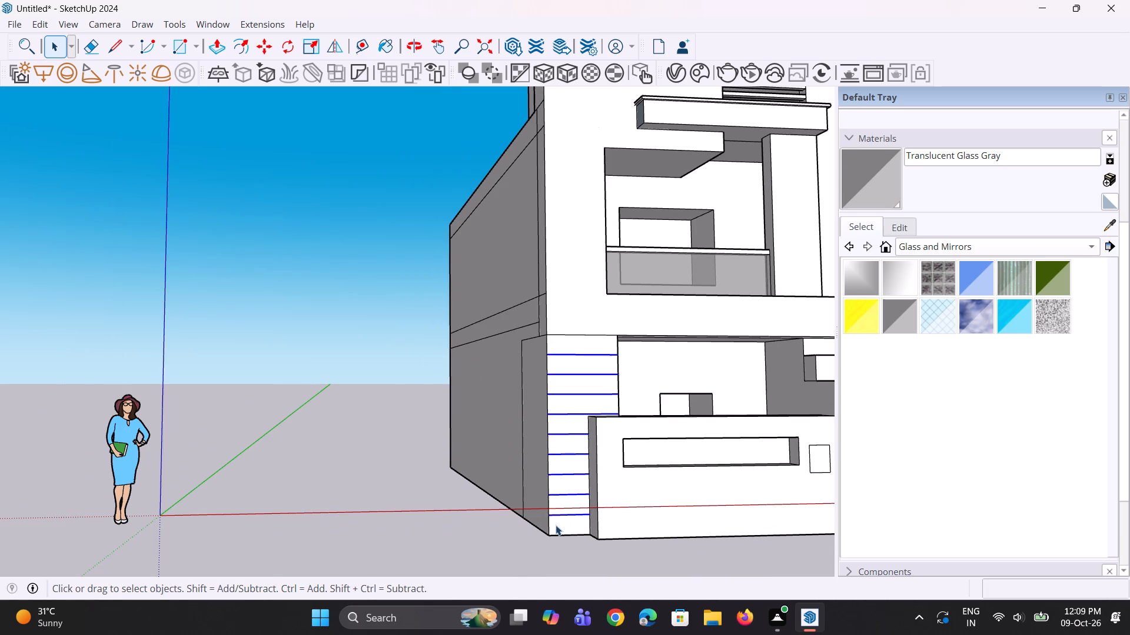
pyautogui.press('m')
pyautogui.scroll(8, 558, 424)
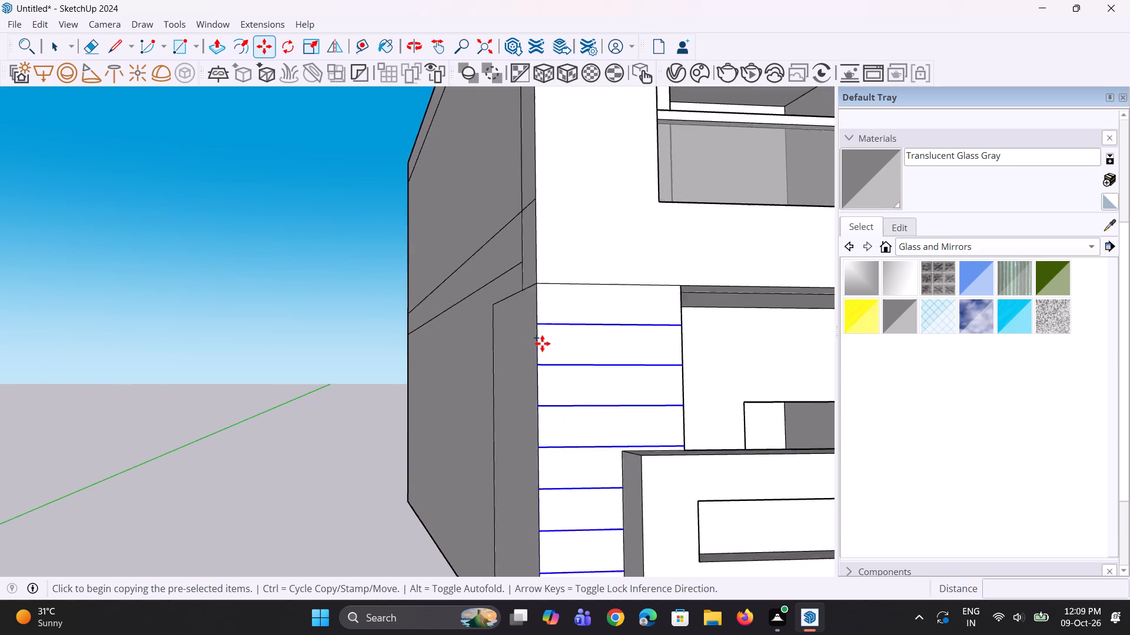
pyautogui.scroll(5, 542, 343)
pyautogui.click(537, 310)
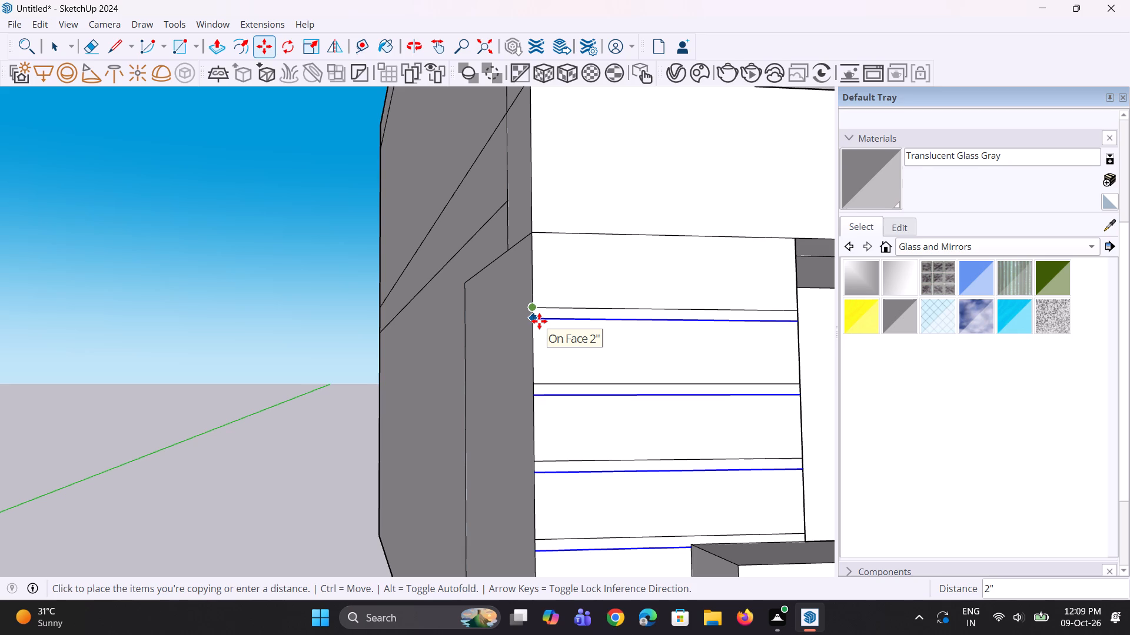
pyautogui.click(539, 321)
pyautogui.scroll(-6, 534, 372)
pyautogui.moveTo(585, 403); pyautogui.dragTo(537, 417, button='middle')
pyautogui.scroll(-7, 538, 412)
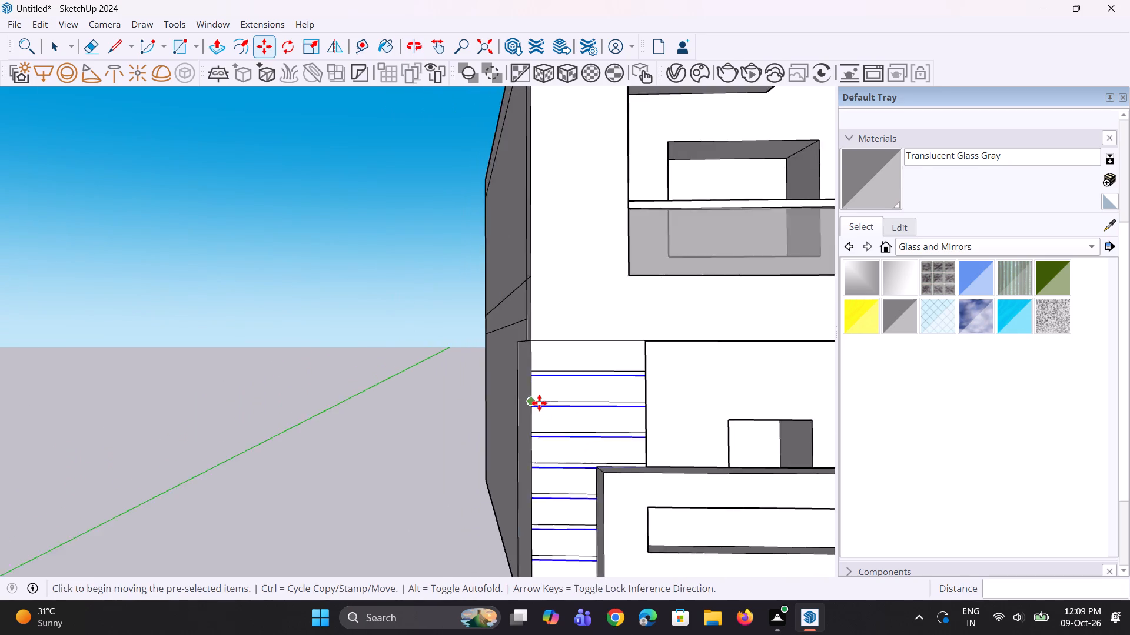
pyautogui.scroll(-2, 539, 403)
pyautogui.press('space')
pyautogui.press('space')
pyautogui.click(470, 457)
# Draw a line about 5' 11" long across the pier's inner side face, from the topmost groove's upper line to the back edge.
pyautogui.moveTo(621, 455); pyautogui.dragTo(473, 494, button='middle')
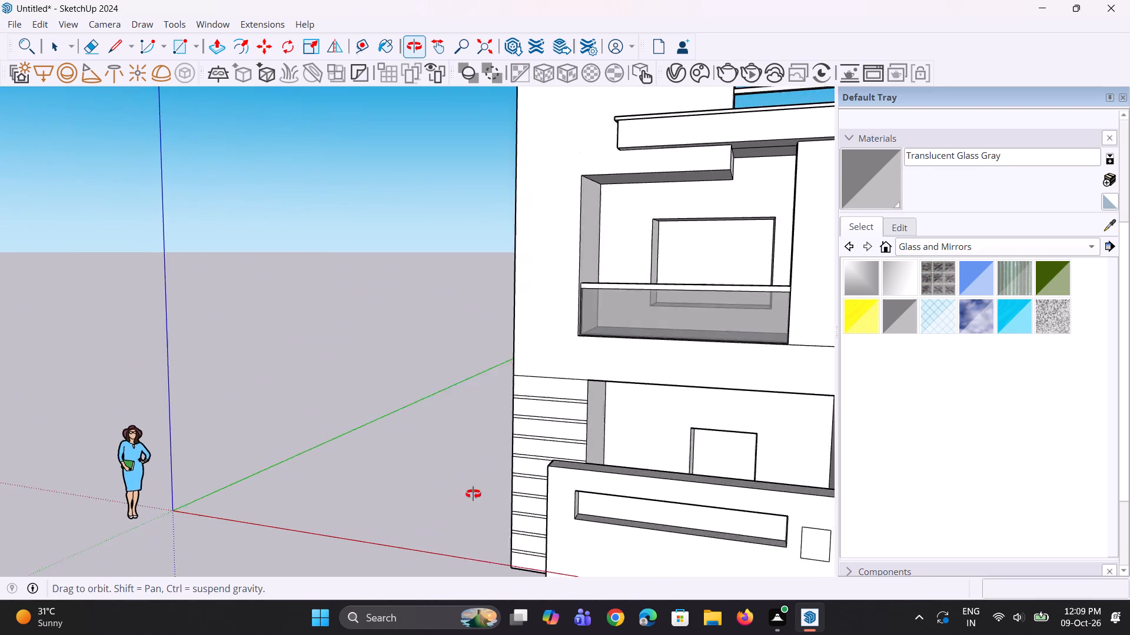
pyautogui.moveTo(473, 494); pyautogui.dragTo(607, 501, button='middle')
pyautogui.moveTo(657, 498); pyautogui.dragTo(606, 489, button='middle')
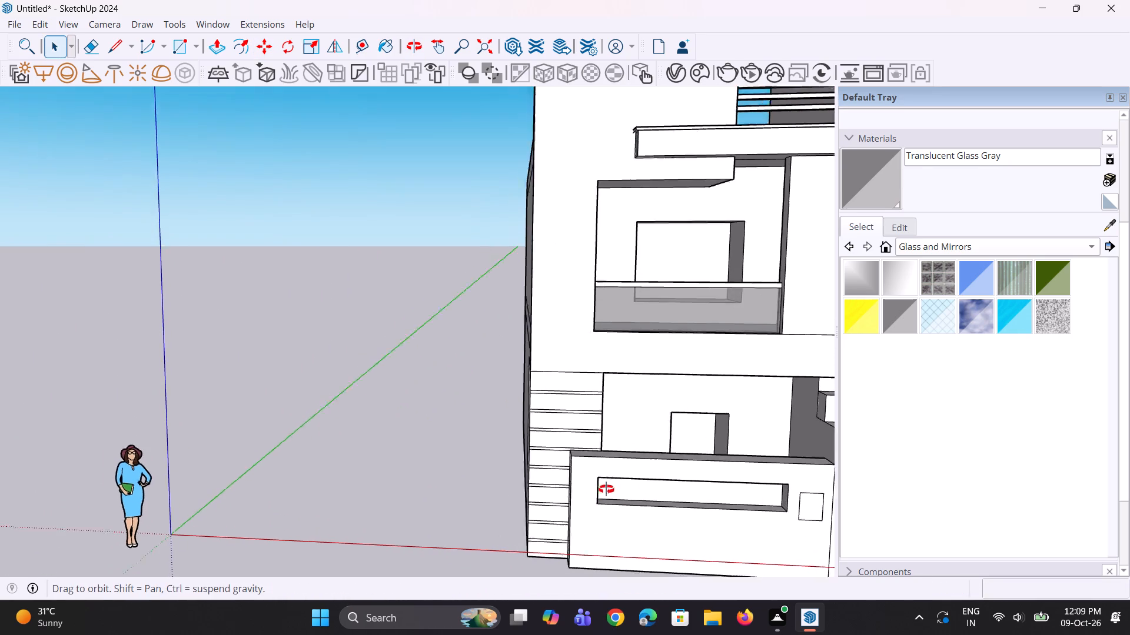
pyautogui.moveTo(606, 489); pyautogui.dragTo(456, 493, button='middle')
pyautogui.scroll(3, 590, 440)
pyautogui.scroll(1, 542, 400)
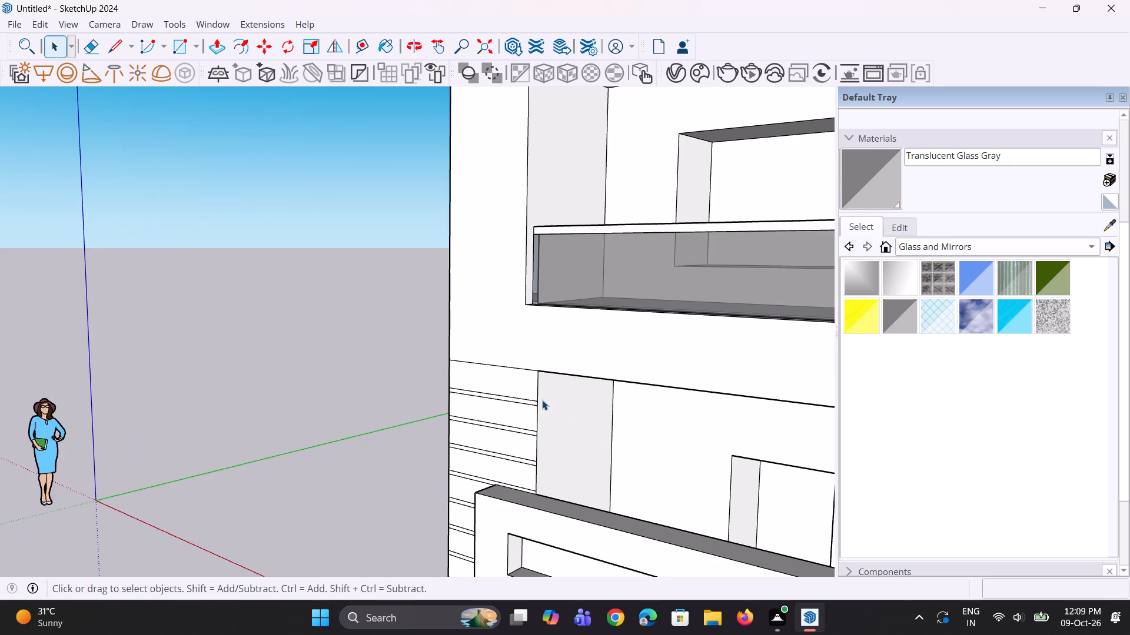
pyautogui.moveTo(542, 399); pyautogui.dragTo(546, 328, button='middle')
pyautogui.scroll(2, 538, 356)
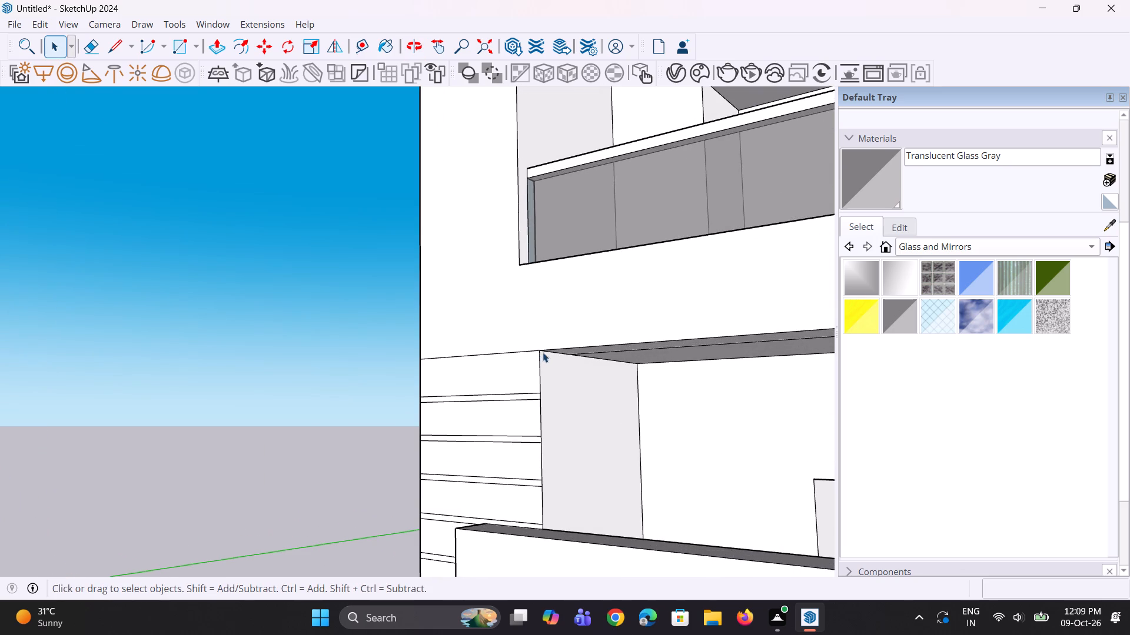
pyautogui.click(543, 352)
pyautogui.moveTo(549, 363); pyautogui.dragTo(521, 337, button='middle')
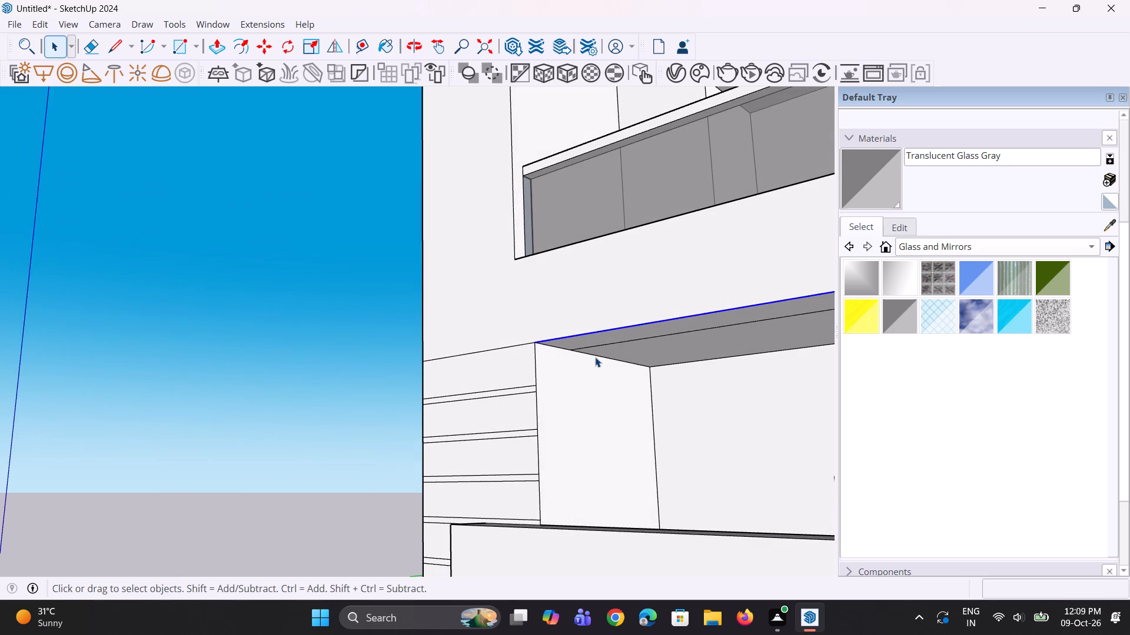
pyautogui.click(595, 357)
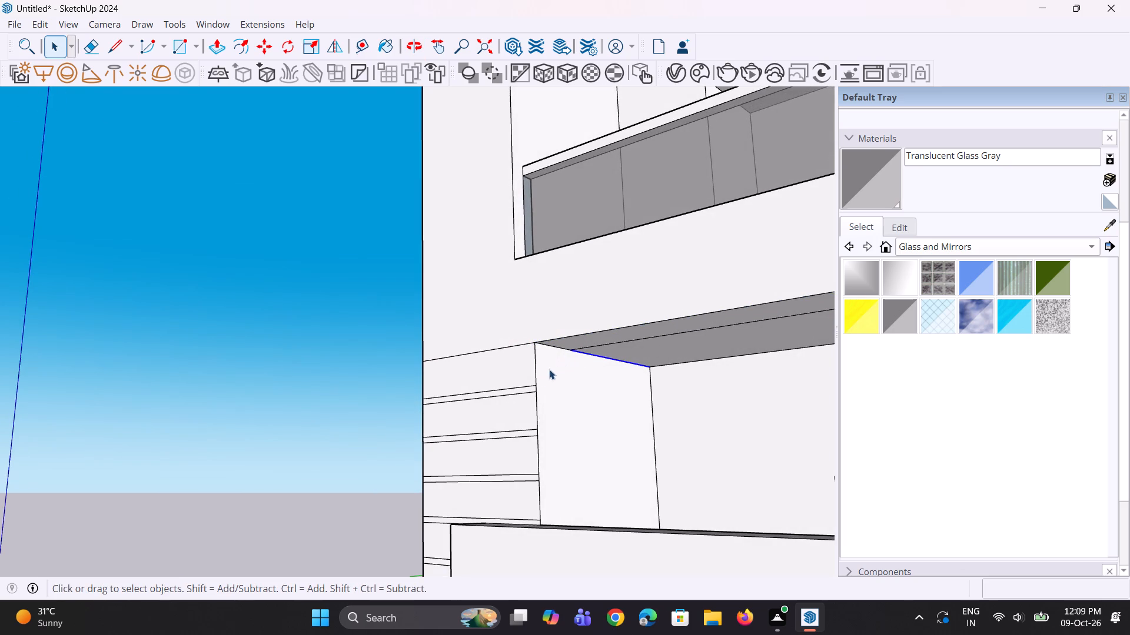
pyautogui.moveTo(537, 392); pyautogui.dragTo(530, 403, button='middle')
pyautogui.press('space')
pyautogui.press('l')
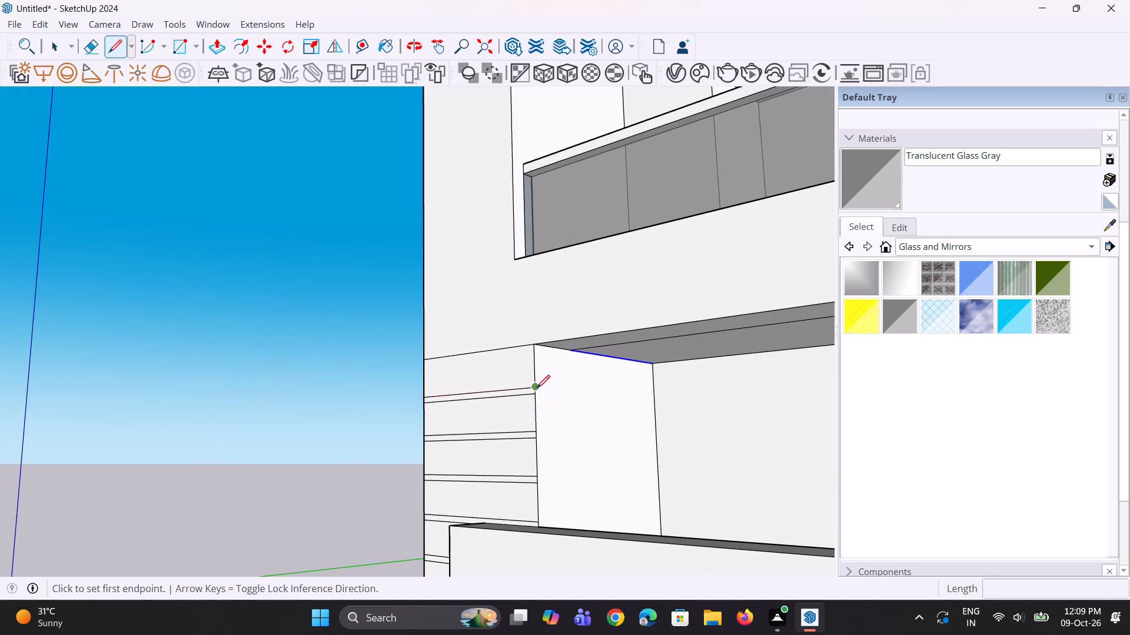
pyautogui.click(537, 387)
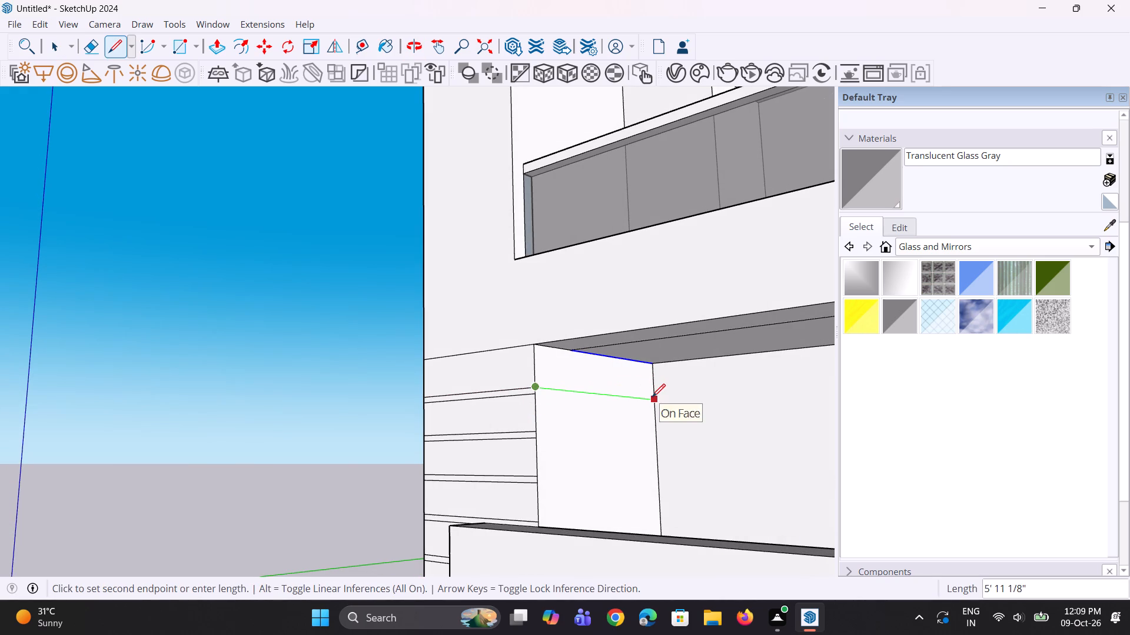
pyautogui.click(652, 397)
pyautogui.press('space')
pyautogui.doubleClick(398, 389)
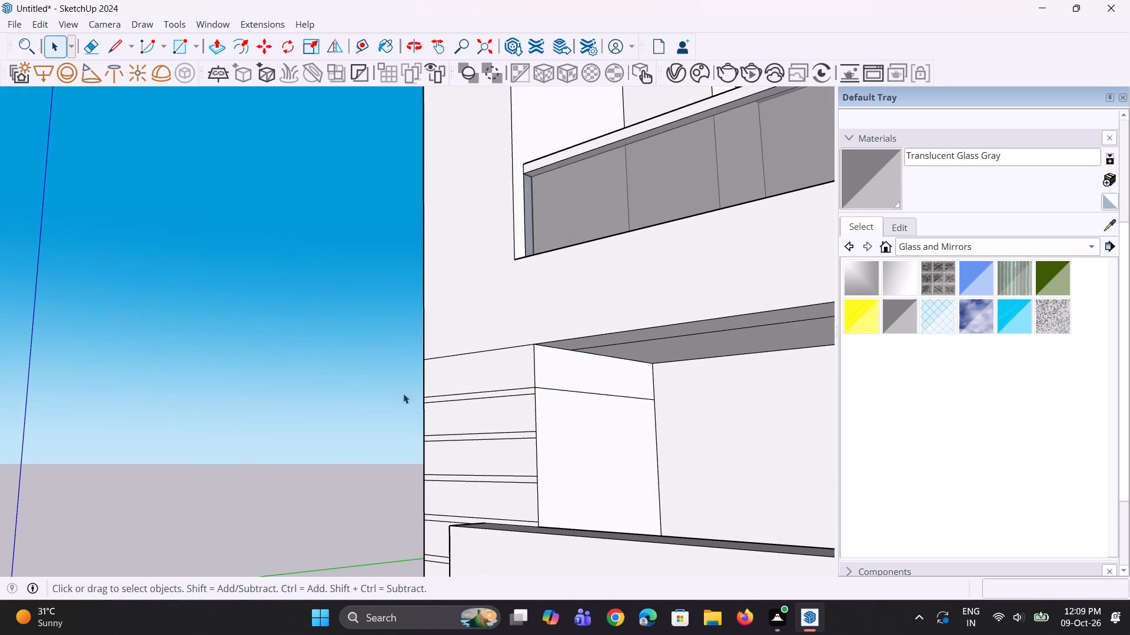
# Copy the line on the pier's inner side face 2" downward to form the topmost groove strip.
pyautogui.click(603, 393)
pyautogui.scroll(2, 526, 398)
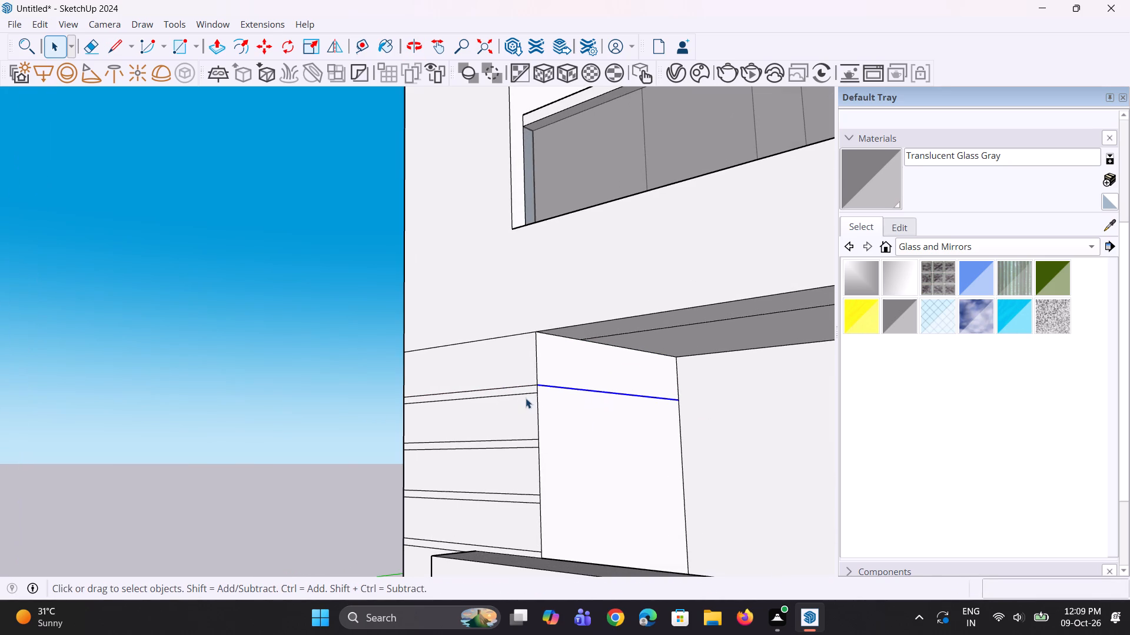
pyautogui.press('m')
pyautogui.click(538, 383)
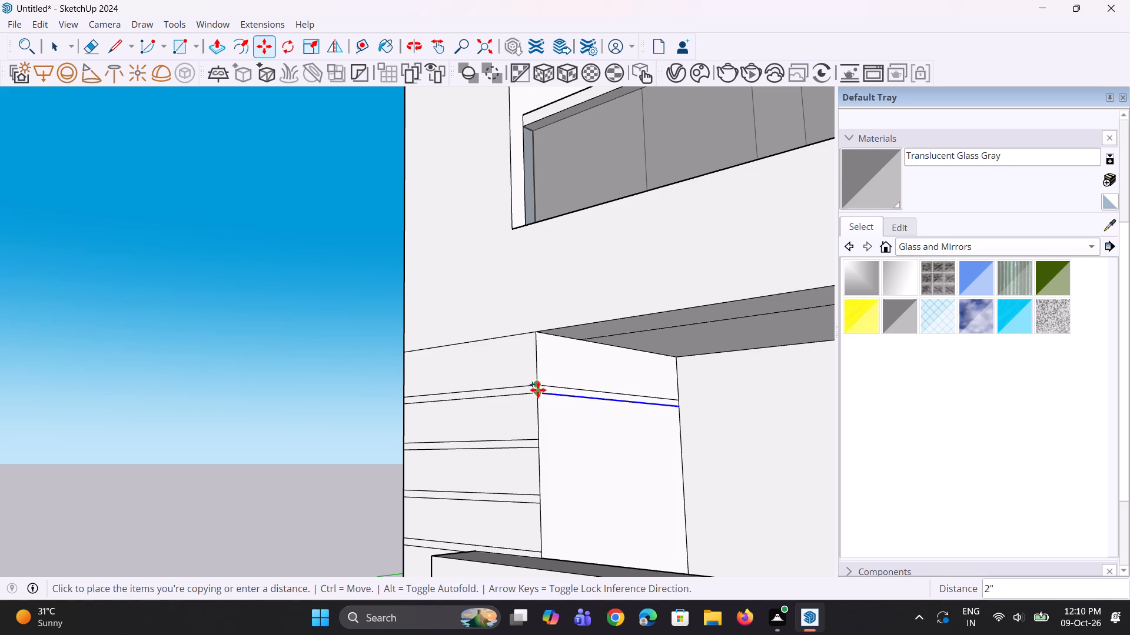
pyautogui.click(538, 390)
pyautogui.press('space')
pyautogui.press('space')
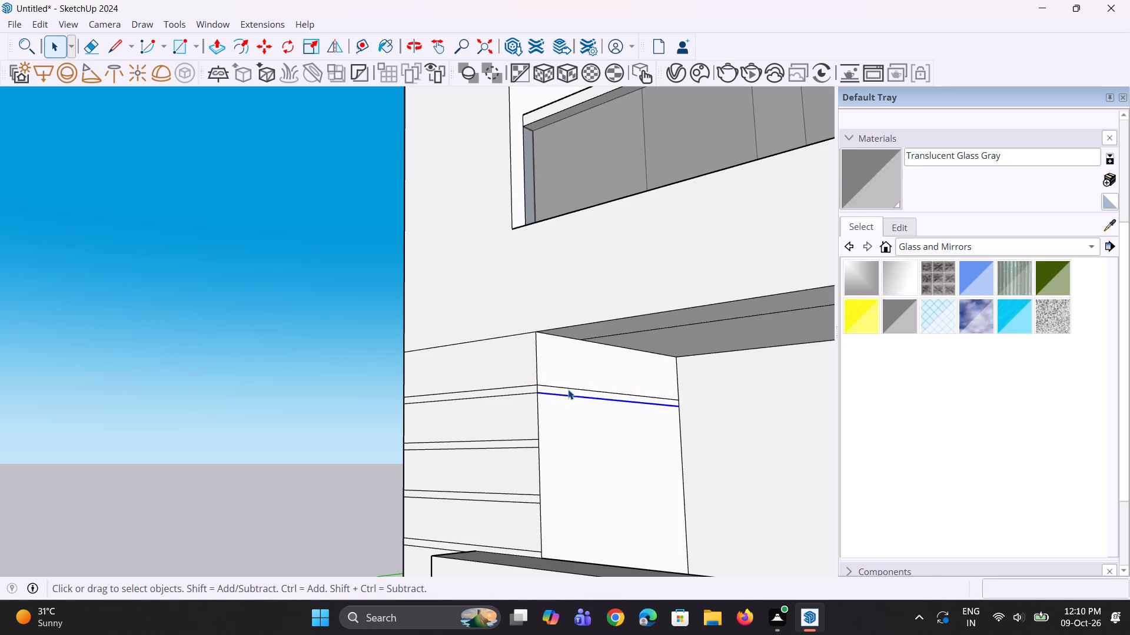
# Copy the inner side face's groove strip down to the next front groove, about 1' 1 13/16", and array it as 9 copies.
pyautogui.click(569, 393)
pyautogui.scroll(2, 554, 395)
pyautogui.press('m')
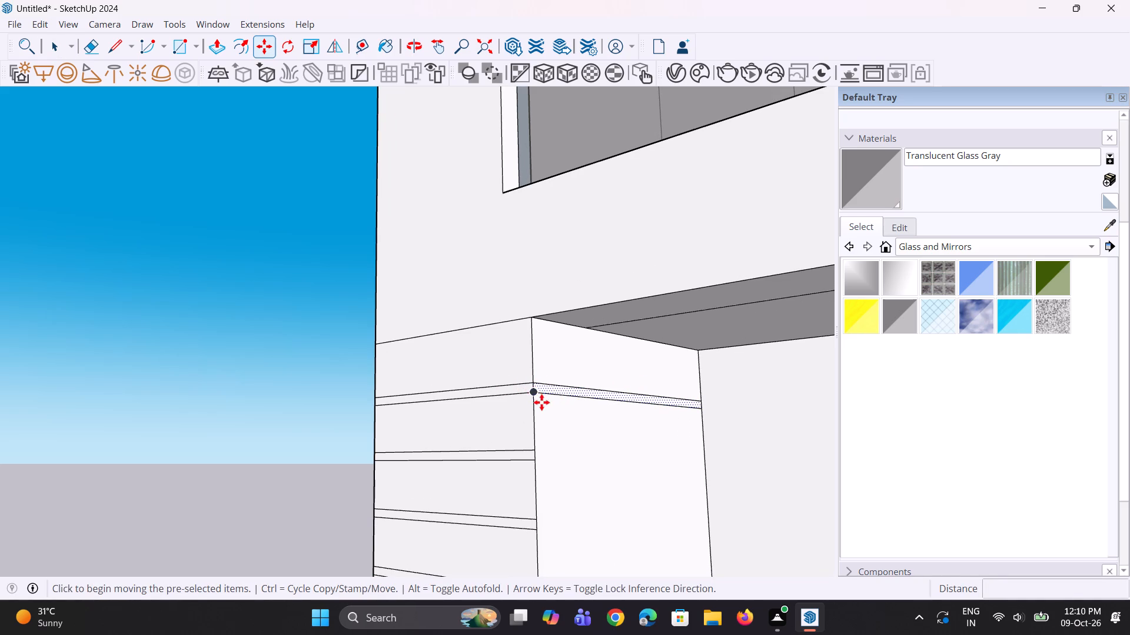
pyautogui.click(534, 395)
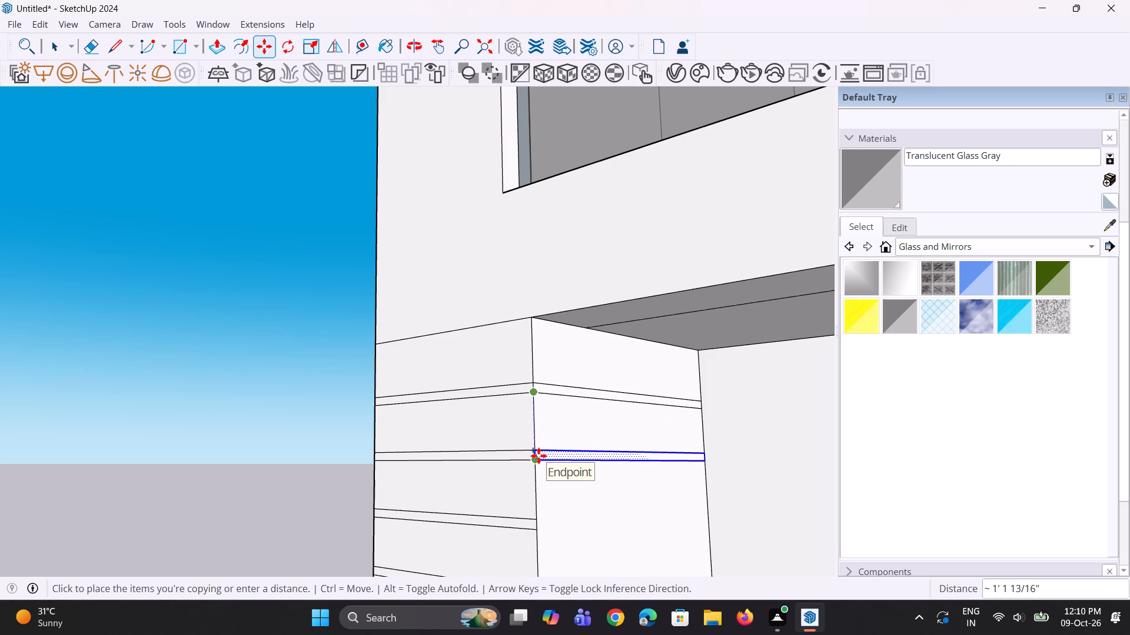
pyautogui.click(539, 456)
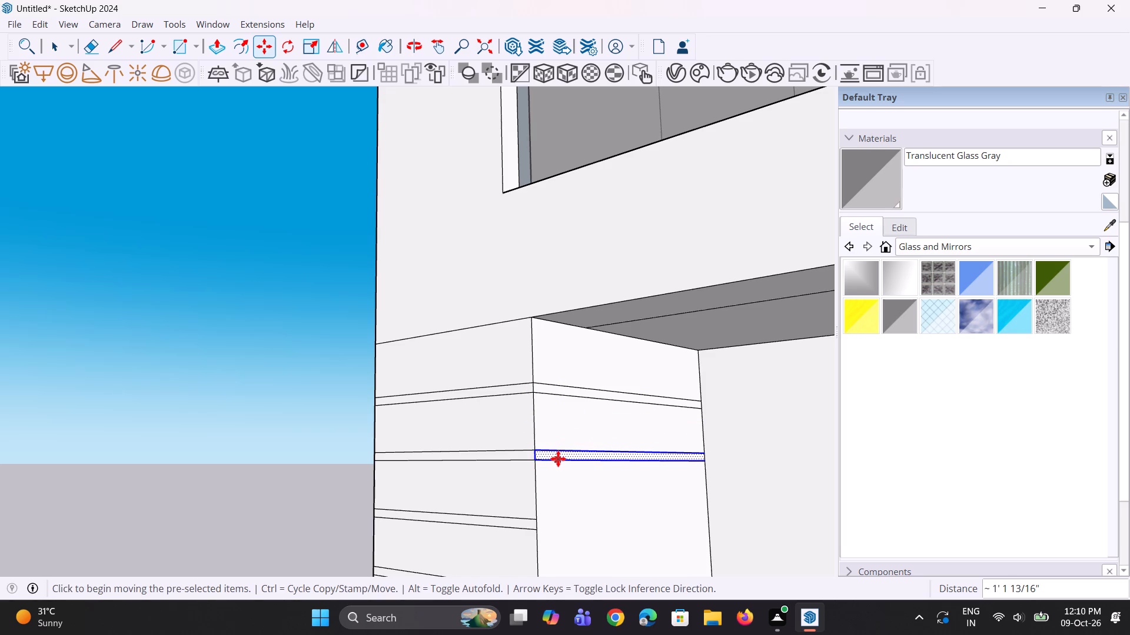
pyautogui.write('*9')
pyautogui.press('Return')
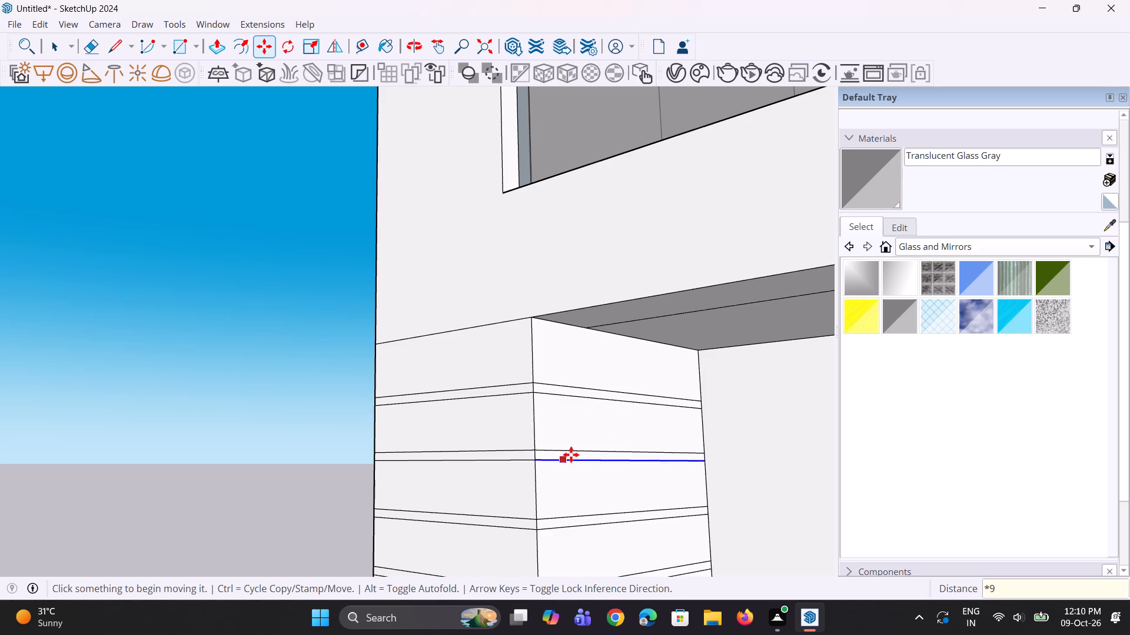
# Examine the house's front elevation and the grooved ground-floor pier from several angles and distances.
pyautogui.scroll(-8, 600, 441)
pyautogui.scroll(-8, 642, 417)
pyautogui.moveTo(556, 484); pyautogui.dragTo(624, 525, button='middle')
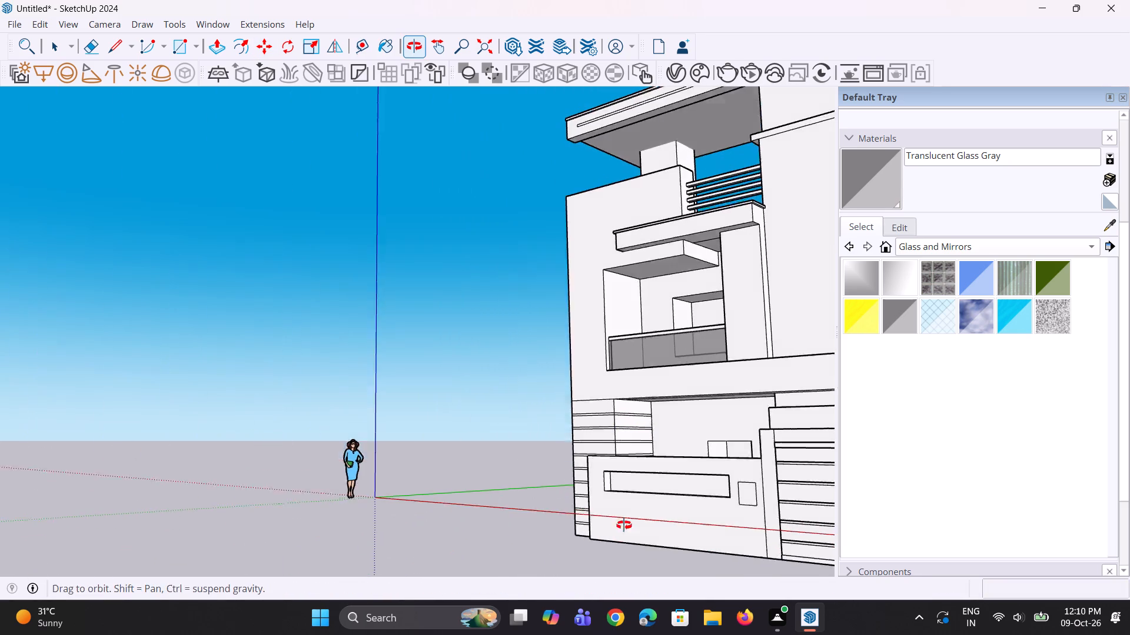
pyautogui.moveTo(624, 525); pyautogui.dragTo(892, 540, button='middle')
pyautogui.scroll(-7, 693, 506)
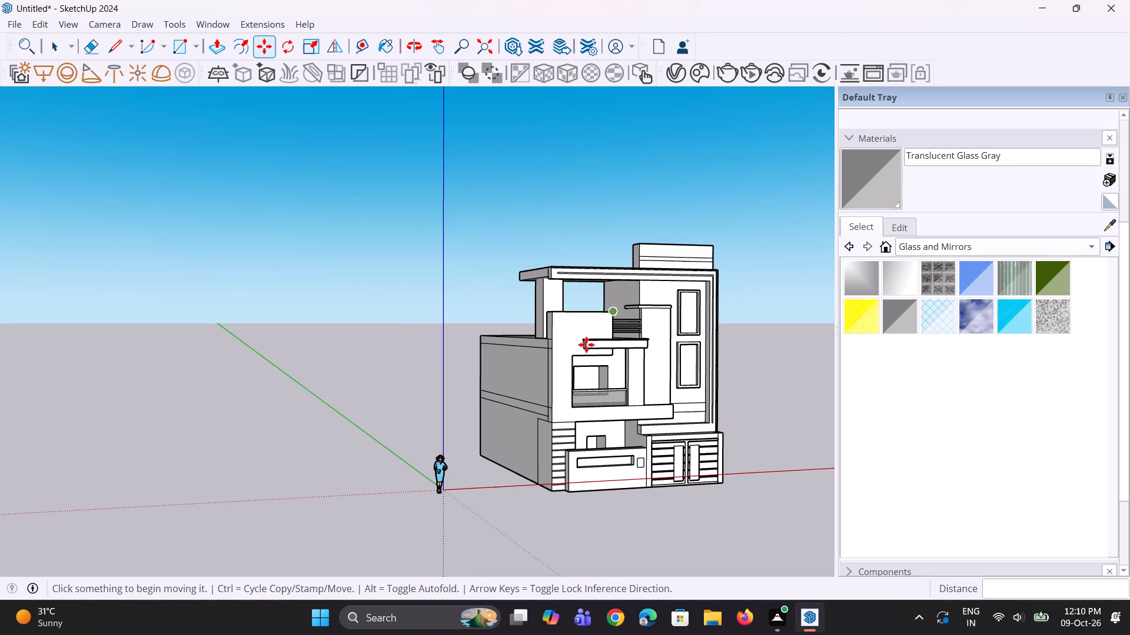
pyautogui.scroll(4, 602, 426)
pyautogui.moveTo(624, 466); pyautogui.dragTo(629, 439, button='middle')
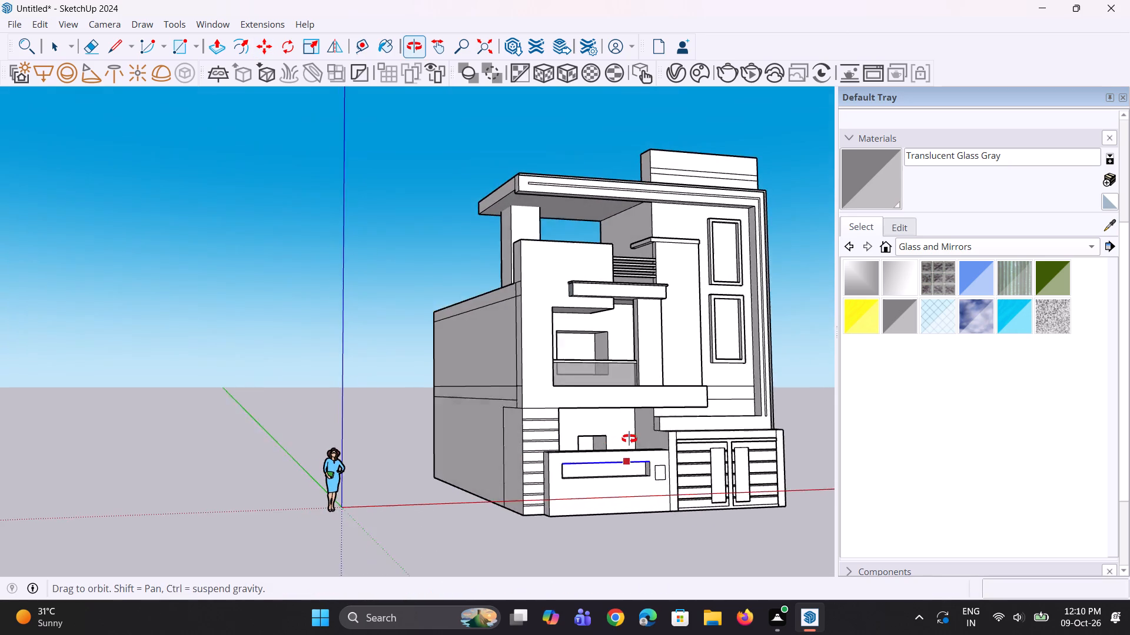
pyautogui.moveTo(629, 439); pyautogui.dragTo(605, 437, button='middle')
pyautogui.scroll(2, 610, 441)
pyautogui.moveTo(613, 435); pyautogui.dragTo(606, 452, button='middle')
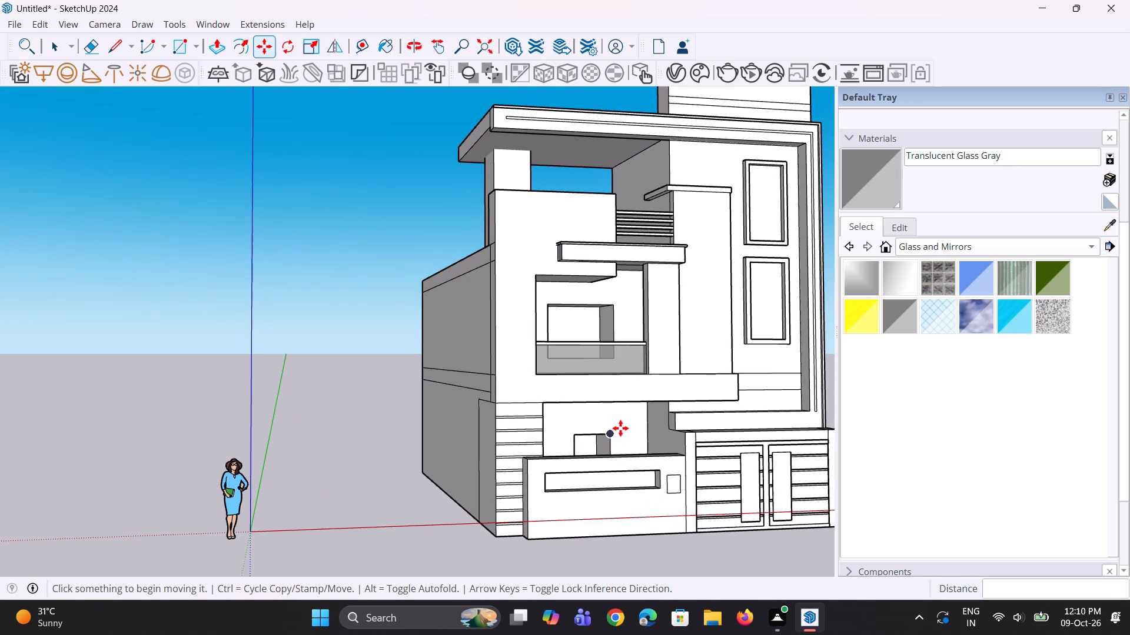
pyautogui.scroll(-8, 619, 409)
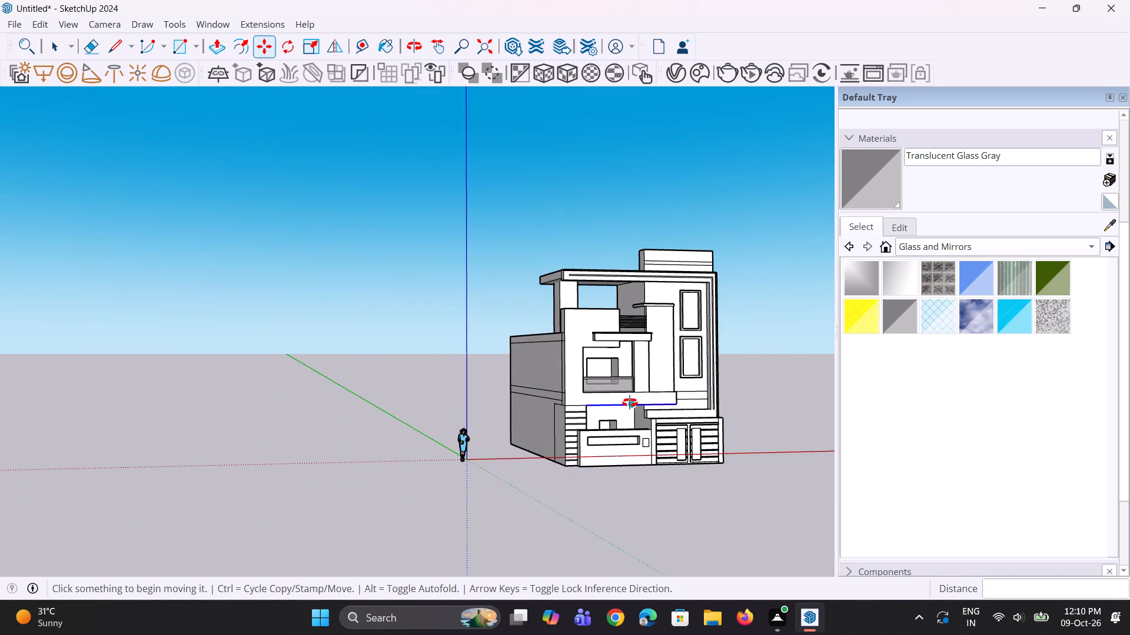
pyautogui.moveTo(630, 403); pyautogui.dragTo(576, 384, button='middle')
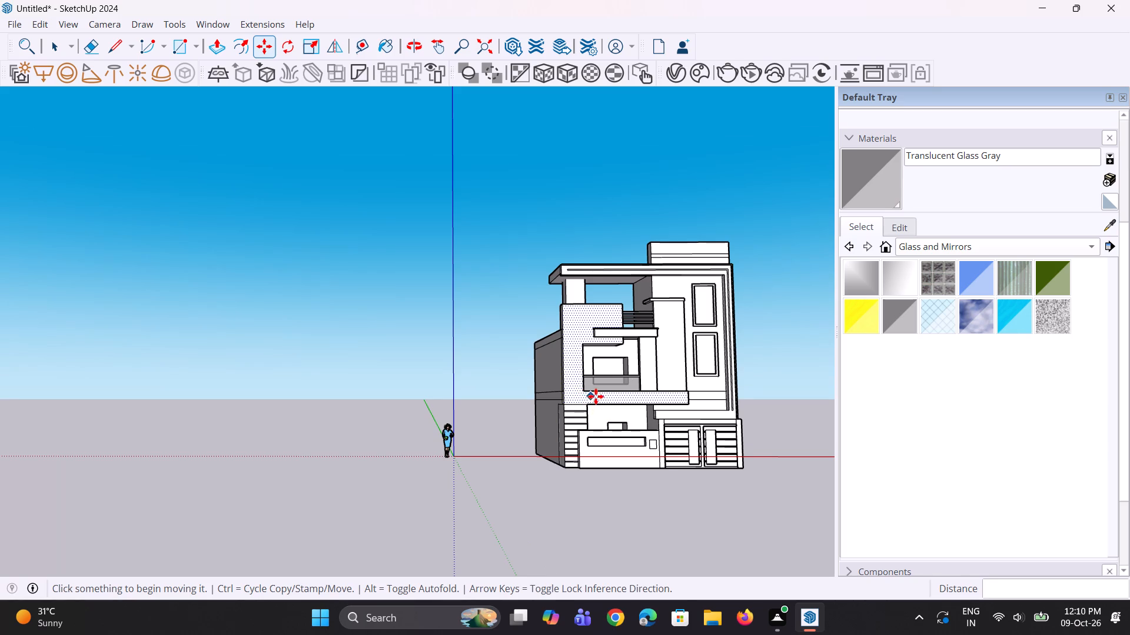
pyautogui.scroll(-4, 596, 396)
pyautogui.moveTo(644, 393); pyautogui.dragTo(574, 386, button='middle')
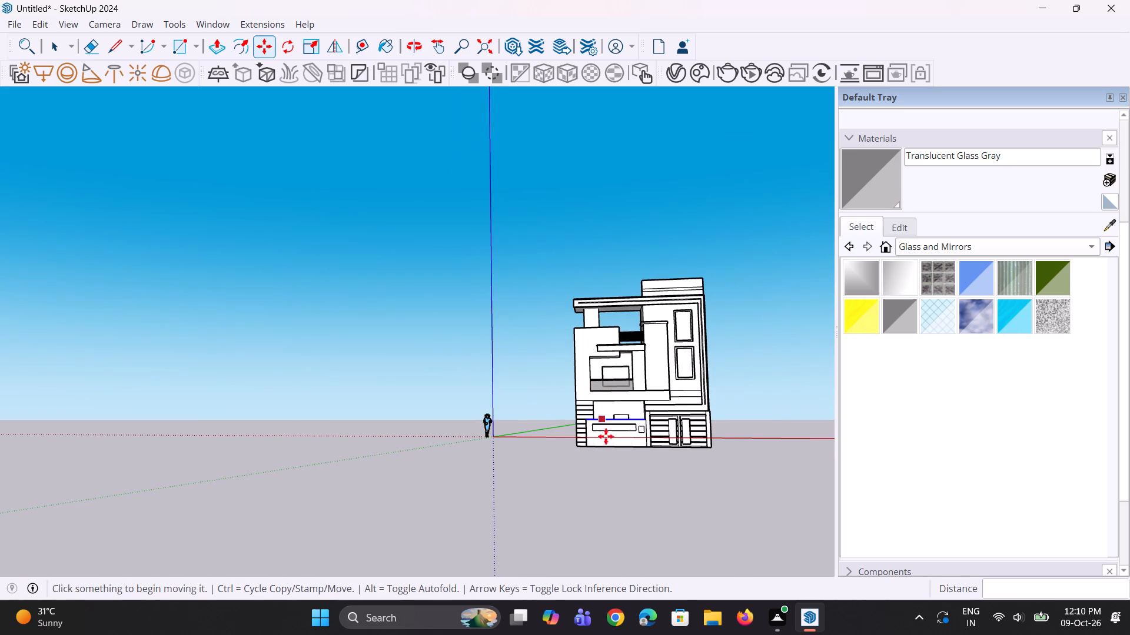
pyautogui.middleClick(607, 437)
pyautogui.press('space')
pyautogui.press('space')
pyautogui.moveTo(693, 440); pyautogui.dragTo(659, 416, button='middle')
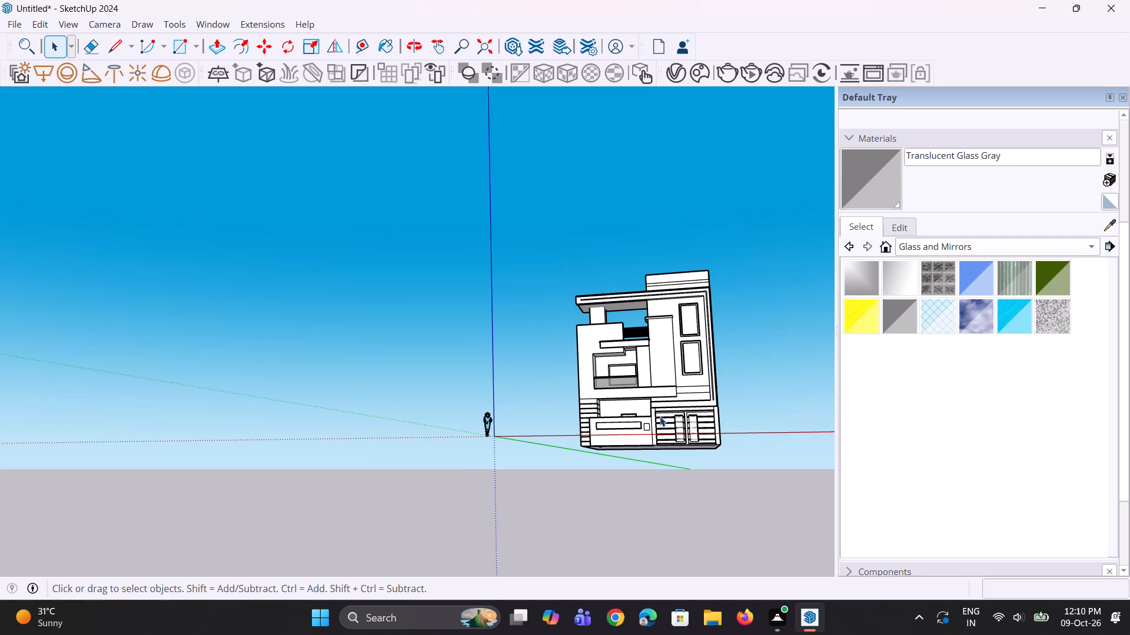
pyautogui.scroll(2, 663, 416)
pyautogui.scroll(-2, 654, 409)
pyautogui.moveTo(654, 427); pyautogui.dragTo(662, 458, button='middle')
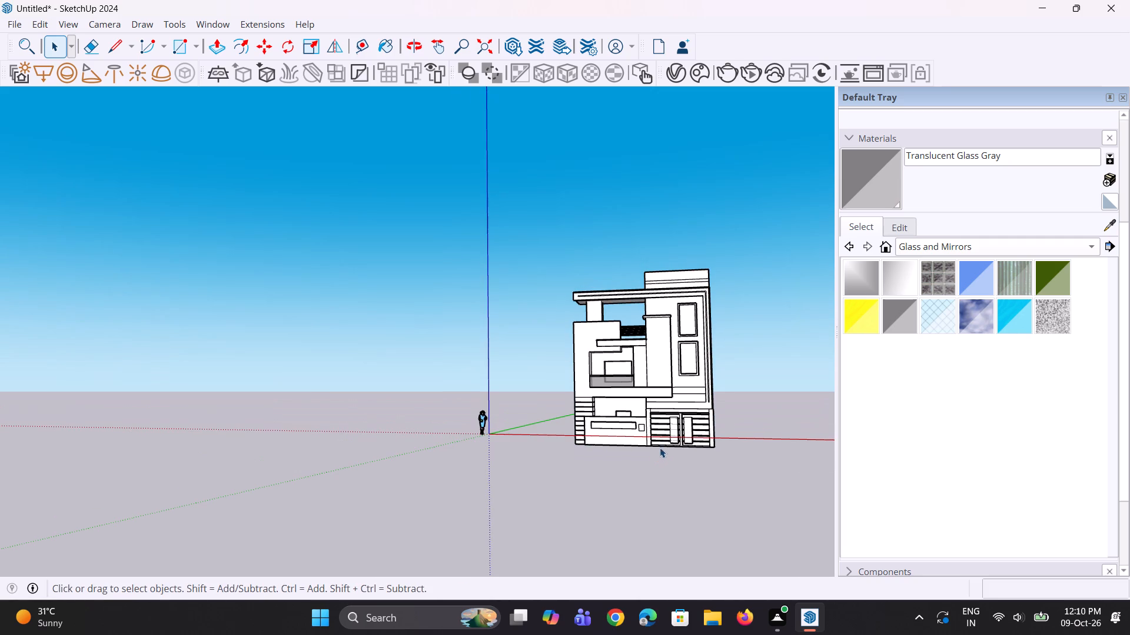
# Push/Pull the top roof slab's end face to the side wall's plane, and the adjoining front frame's end face to match the slab.
pyautogui.scroll(5, 613, 311)
pyautogui.moveTo(524, 325); pyautogui.dragTo(561, 323, button='middle')
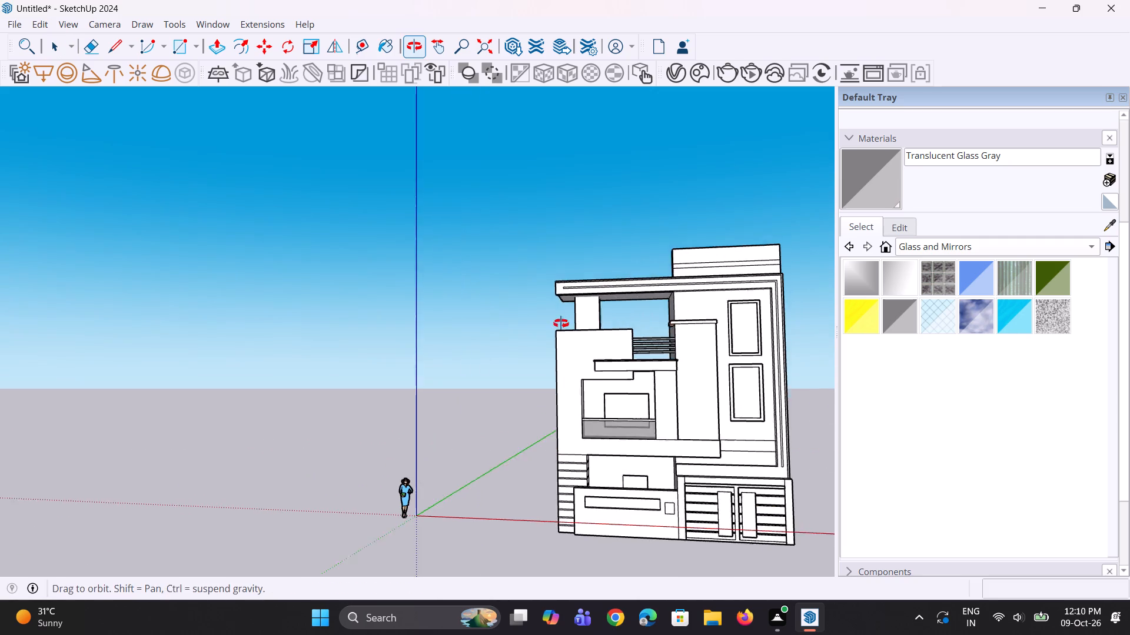
pyautogui.moveTo(561, 323); pyautogui.dragTo(591, 323, button='middle')
pyautogui.scroll(4, 543, 306)
pyautogui.moveTo(540, 306); pyautogui.dragTo(687, 378, button='middle')
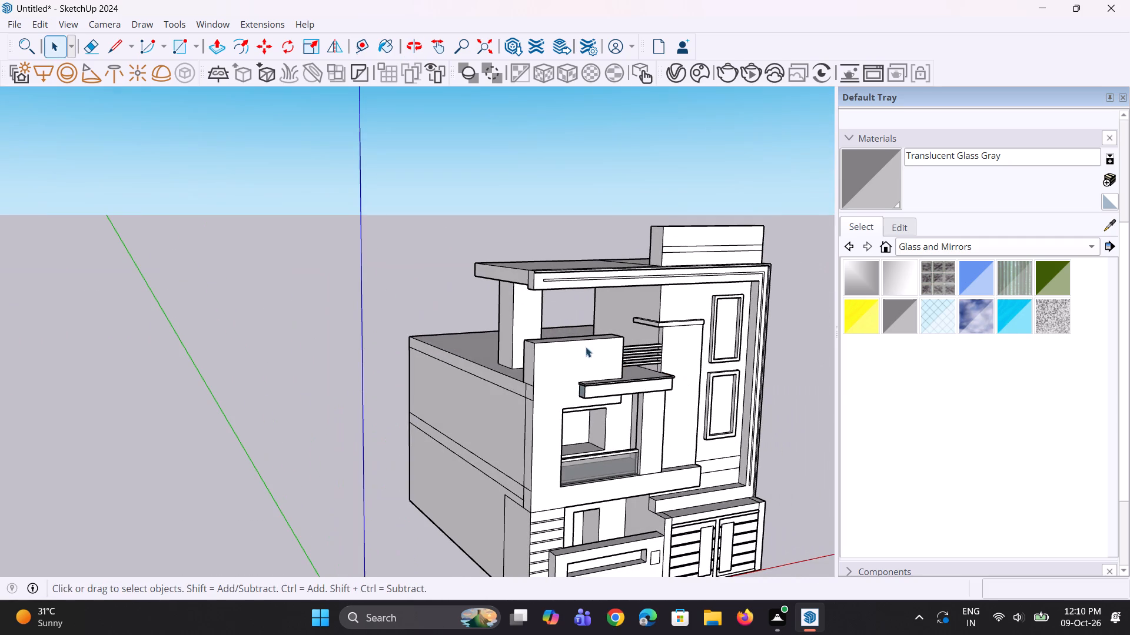
pyautogui.press('p')
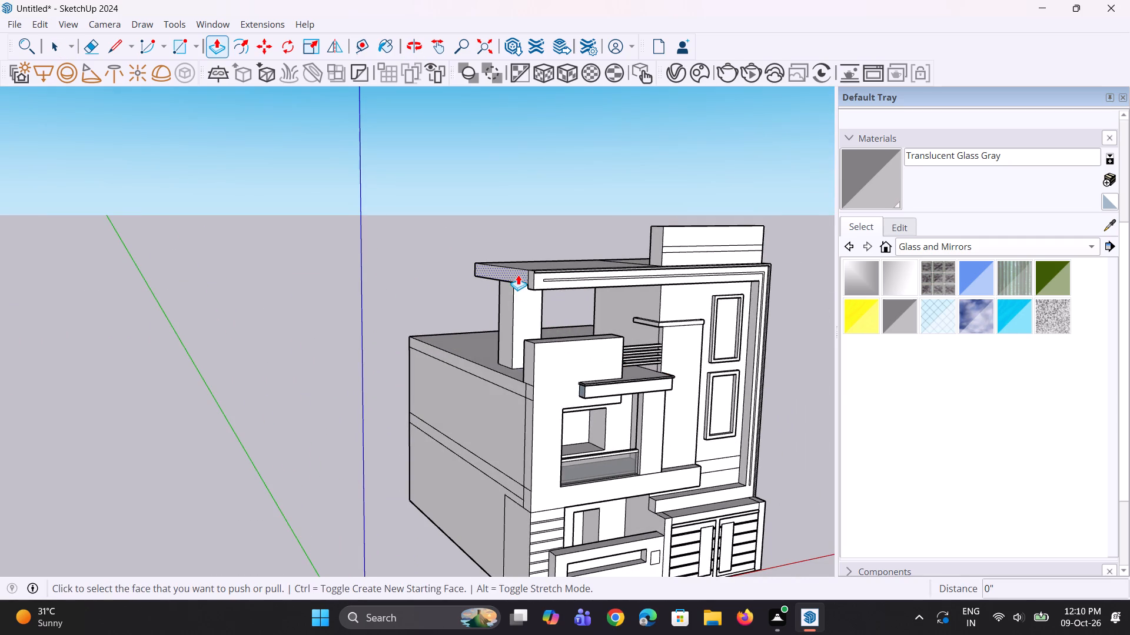
pyautogui.click(517, 273)
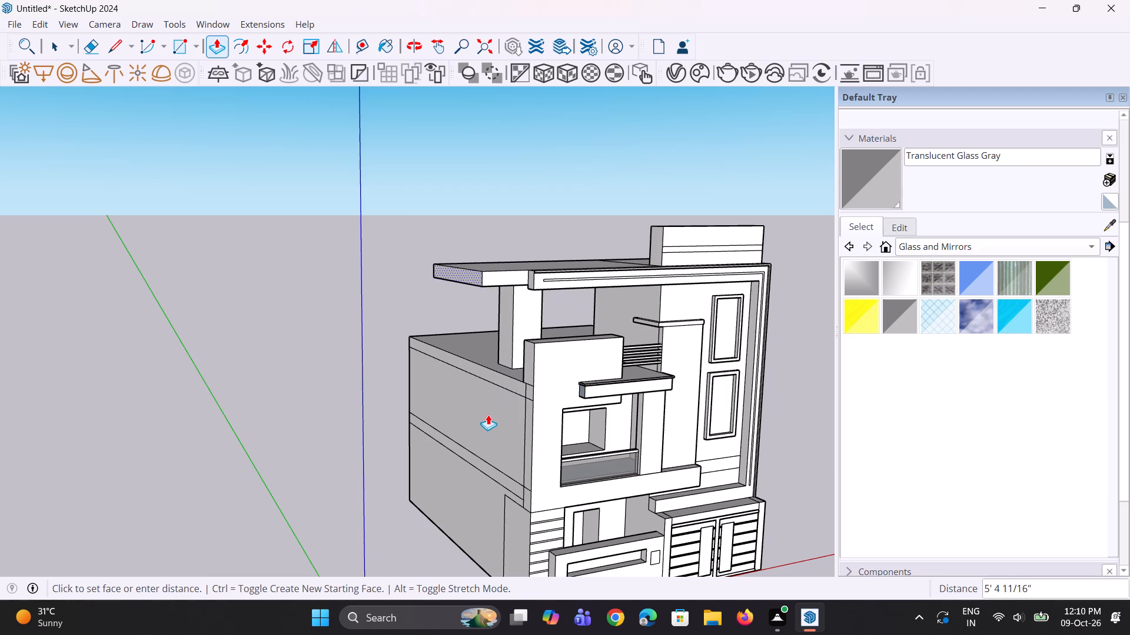
pyautogui.click(513, 388)
pyautogui.moveTo(549, 393); pyautogui.dragTo(503, 432, button='middle')
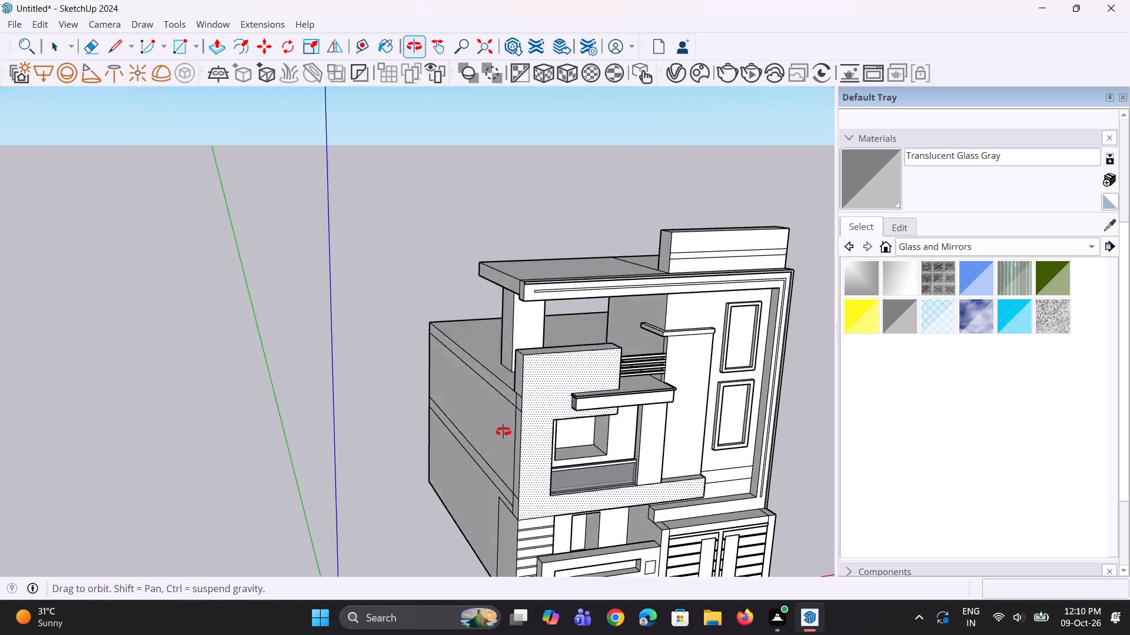
pyautogui.moveTo(503, 432); pyautogui.dragTo(877, 378, button='middle')
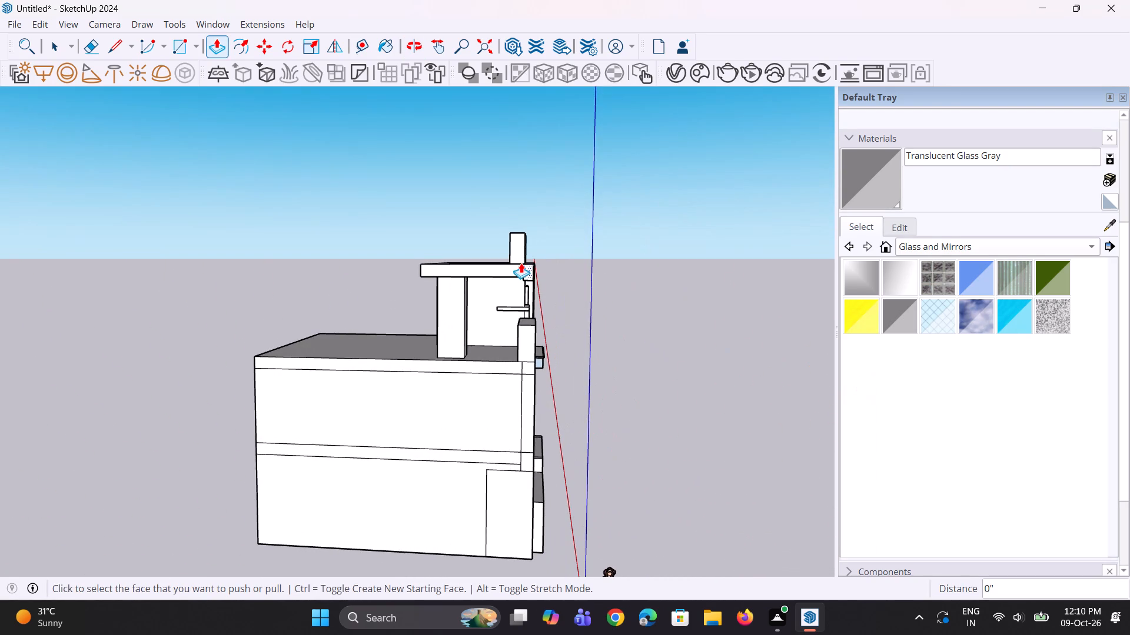
pyautogui.click(530, 269)
pyautogui.click(508, 262)
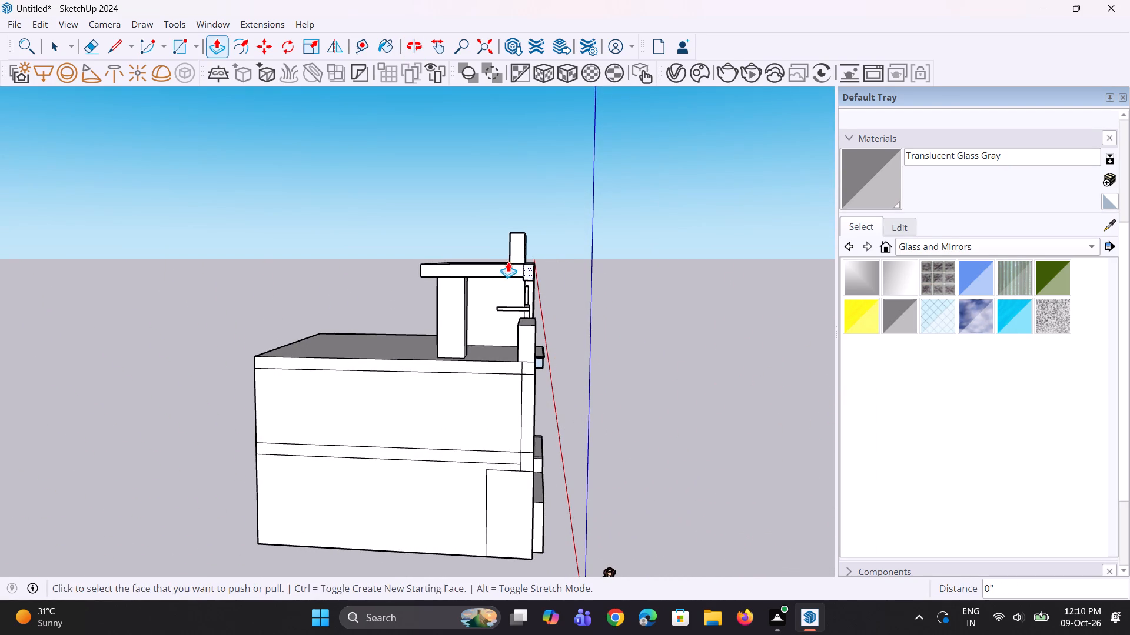
# Examine the roof slab, front frame and whole front elevation from several angles.
pyautogui.moveTo(583, 316); pyautogui.dragTo(395, 349, button='middle')
pyautogui.scroll(-4, 508, 303)
pyautogui.moveTo(456, 304); pyautogui.dragTo(384, 310, button='middle')
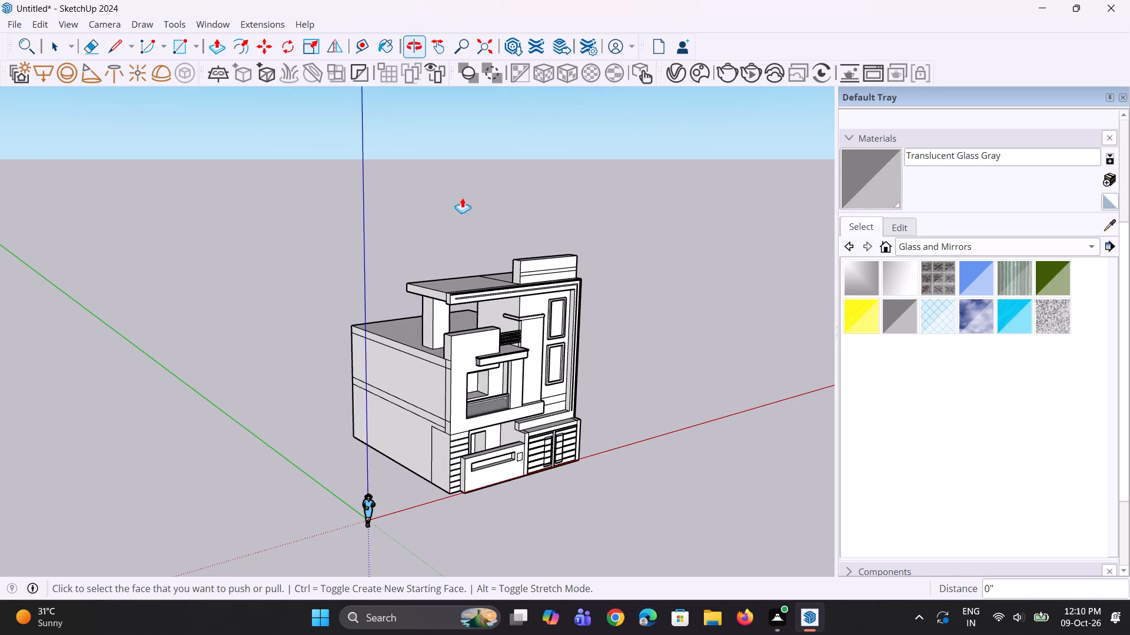
pyautogui.scroll(3, 484, 275)
pyautogui.moveTo(556, 293); pyautogui.dragTo(496, 296, button='middle')
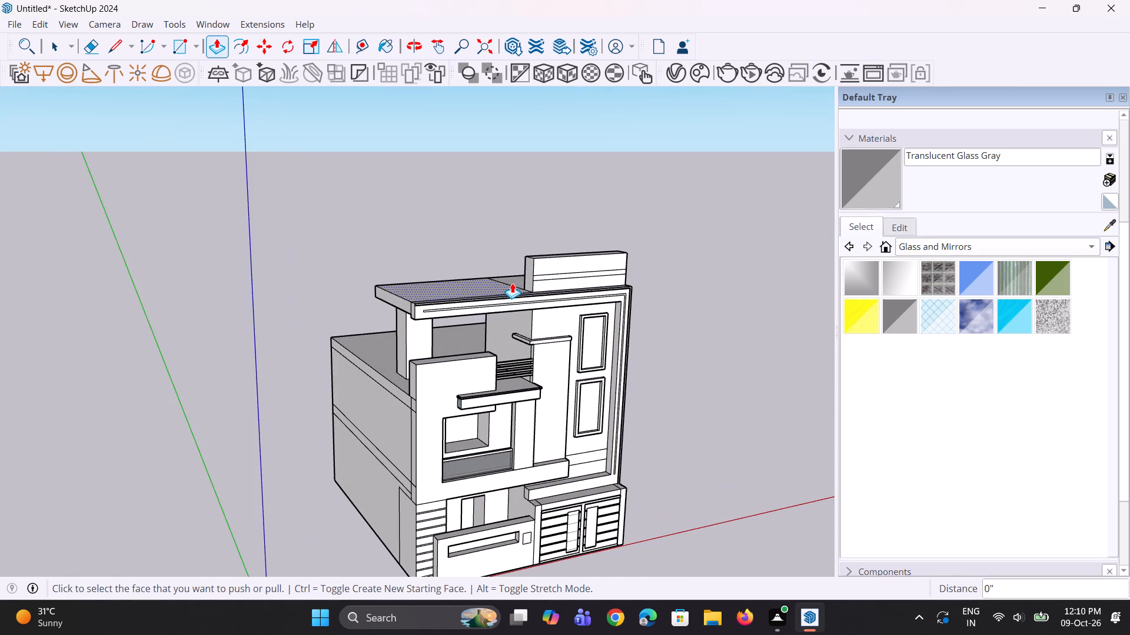
pyautogui.scroll(1, 513, 282)
pyautogui.scroll(-4, 586, 293)
pyautogui.moveTo(593, 309); pyautogui.dragTo(554, 298, button='middle')
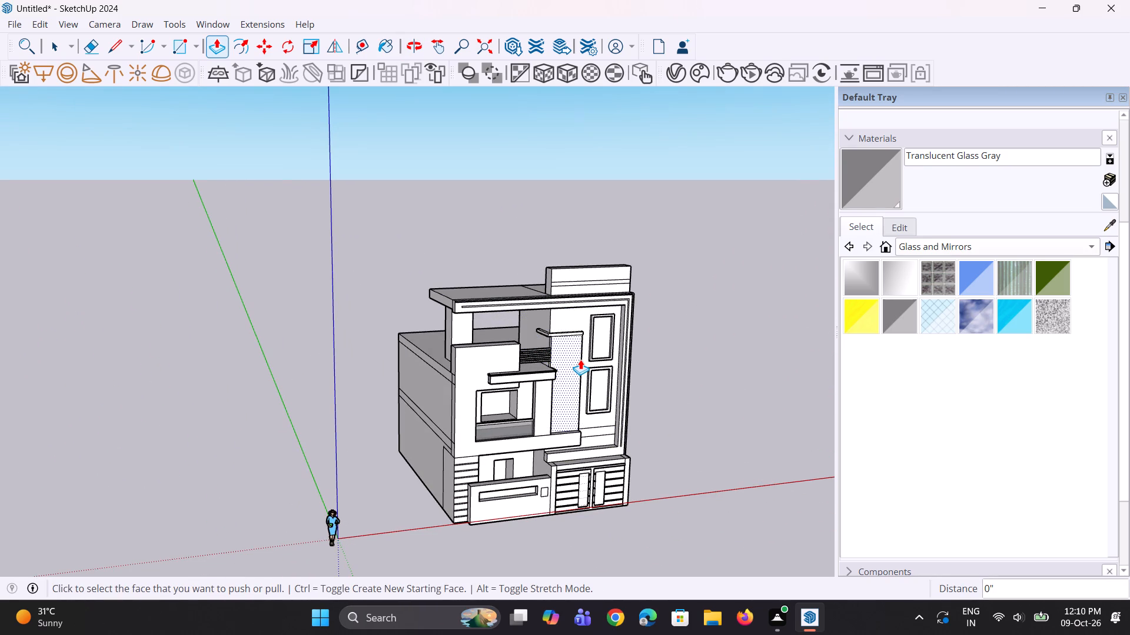
pyautogui.scroll(-3, 587, 363)
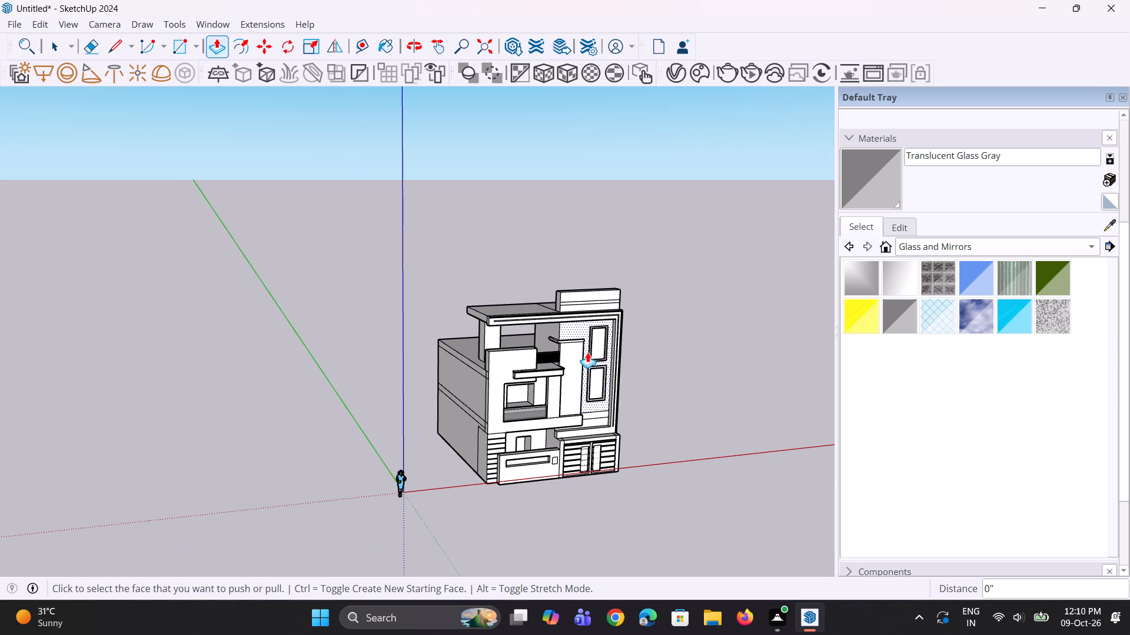
# Copy the front boundary wall's bottom edge a short distance upward to mark a base strip on its outer face.
pyautogui.scroll(4, 471, 484)
pyautogui.moveTo(509, 506); pyautogui.dragTo(520, 507, button='middle')
pyautogui.press('space')
pyautogui.scroll(7, 519, 498)
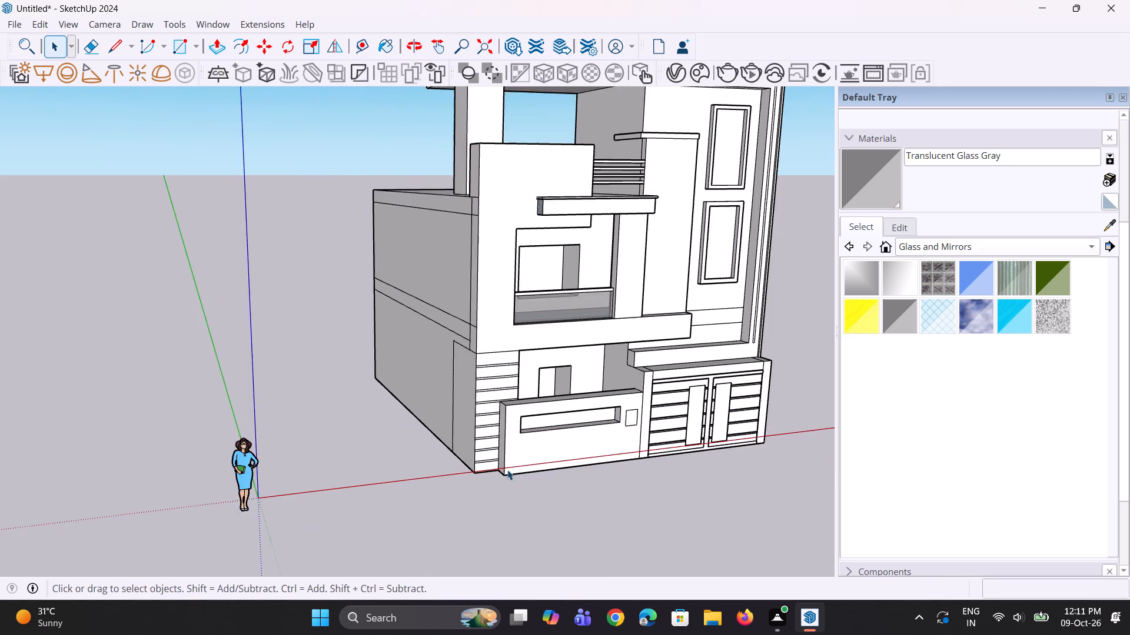
pyautogui.press('l')
pyautogui.press('space')
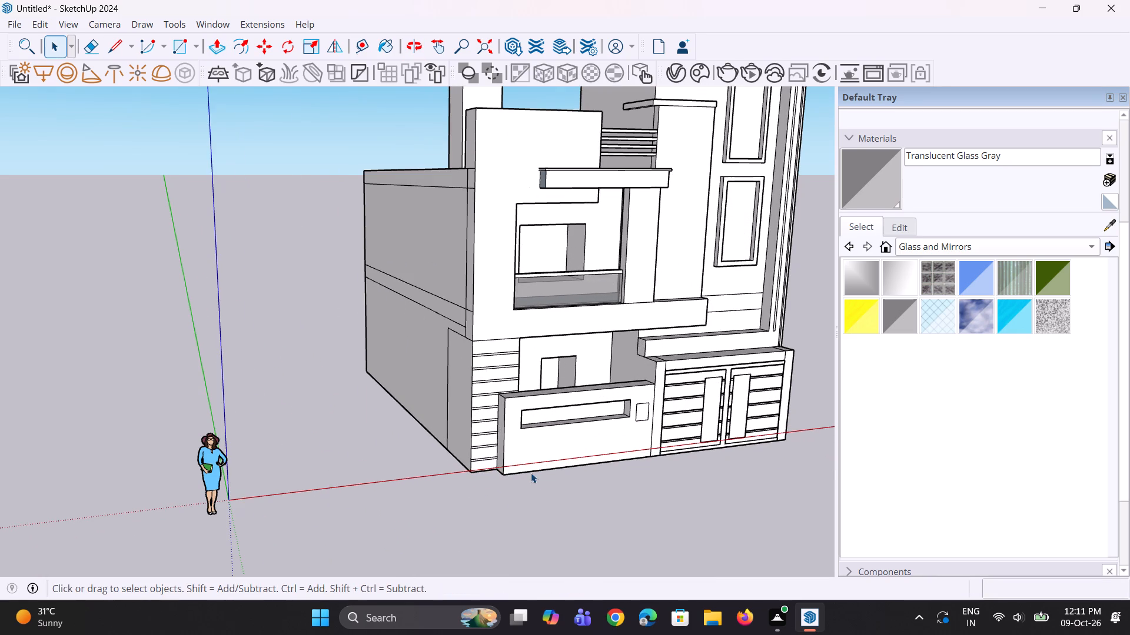
pyautogui.click(531, 473)
pyautogui.scroll(4, 507, 478)
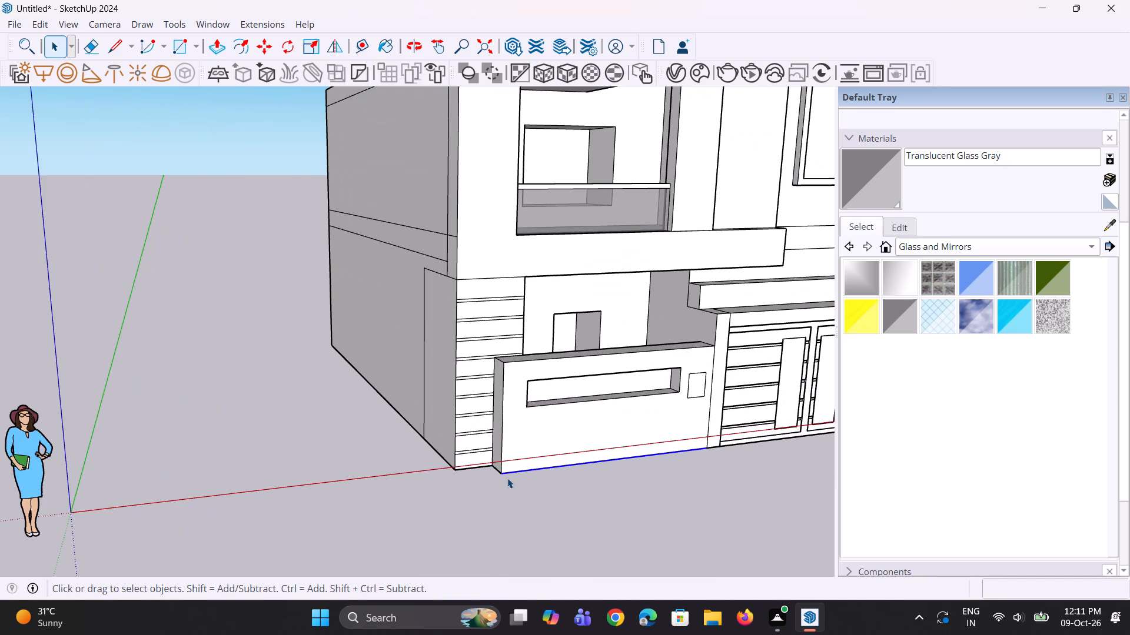
pyautogui.press('m')
pyautogui.click(504, 473)
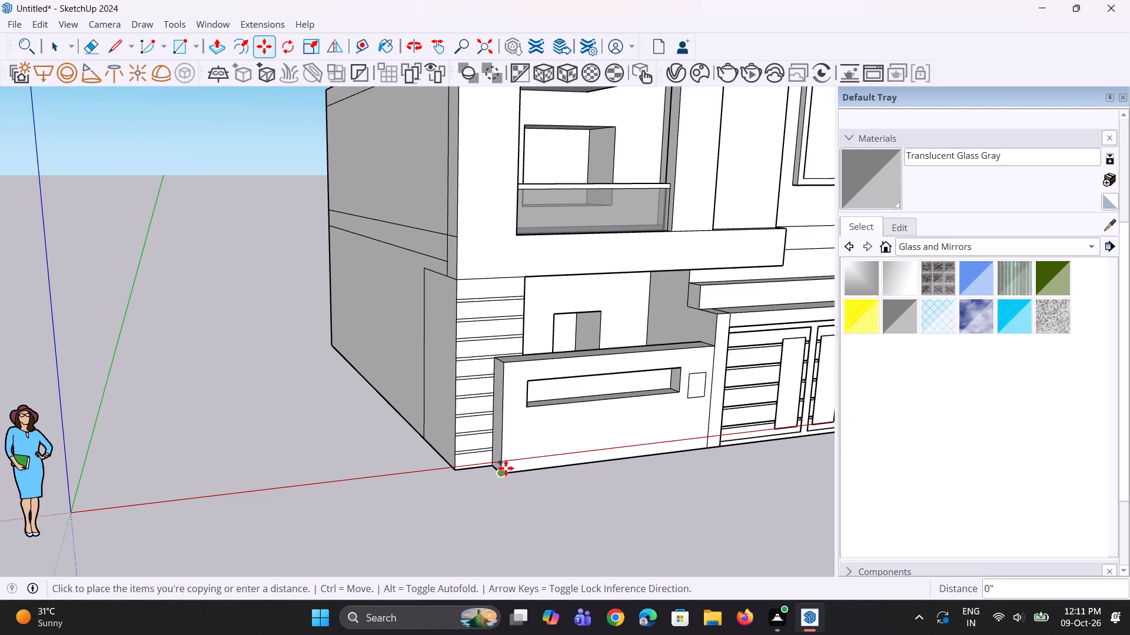
pyautogui.click(507, 460)
pyautogui.moveTo(529, 500); pyautogui.dragTo(529, 521, button='middle')
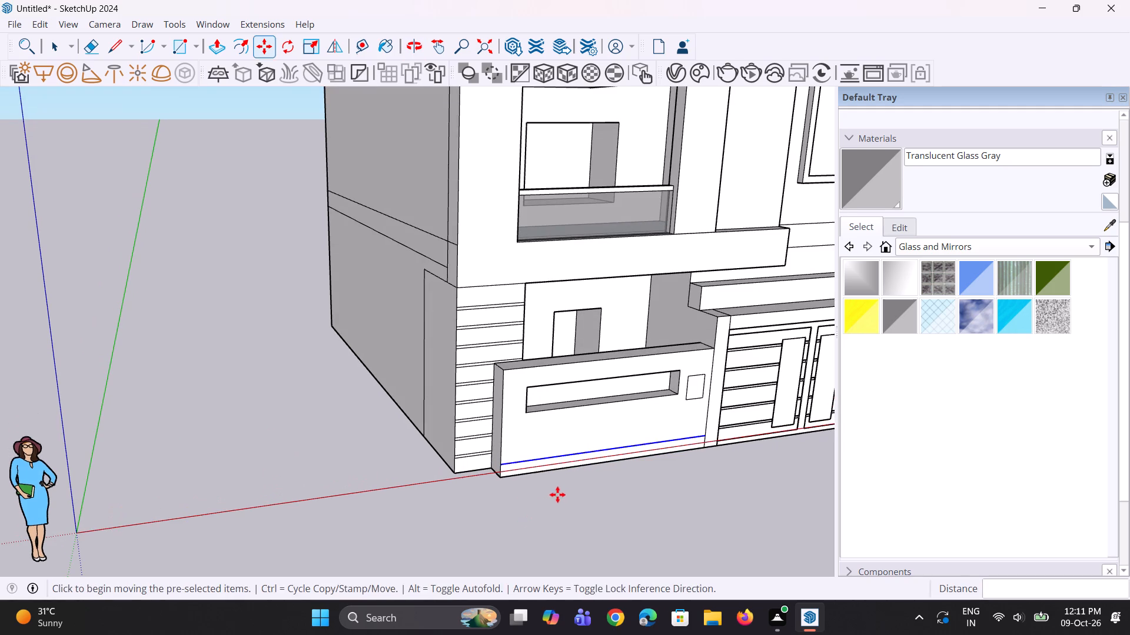
pyautogui.press('space')
# Push/Pull the boundary wall's bottom strip outward about 1' 8 11/16" to form a projecting base.
pyautogui.scroll(2, 571, 486)
pyautogui.press('p')
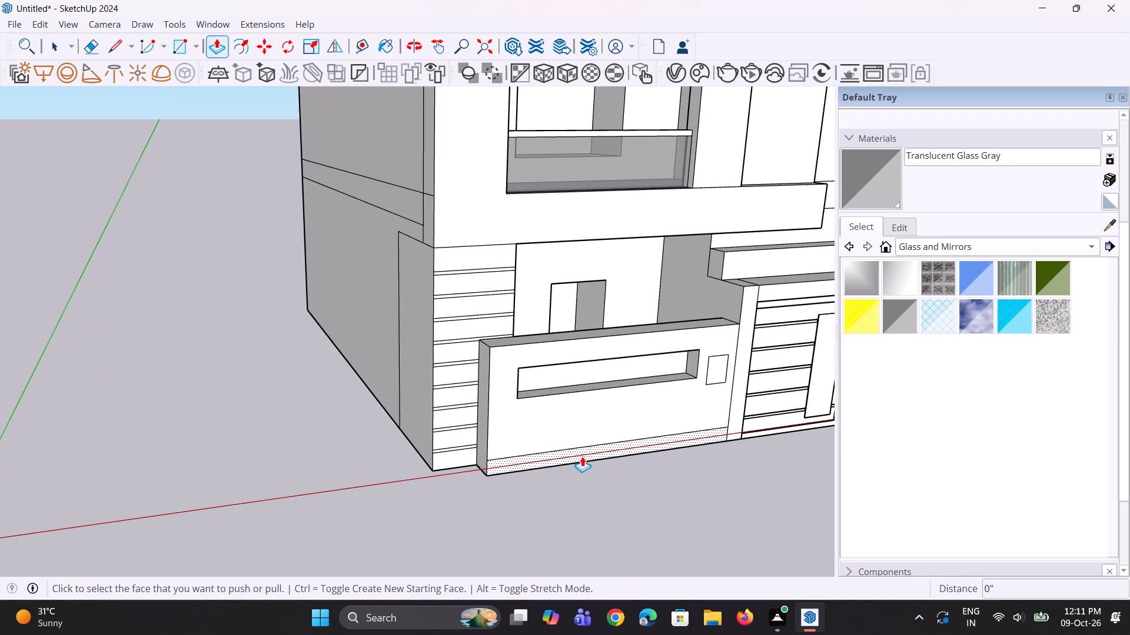
pyautogui.click(582, 456)
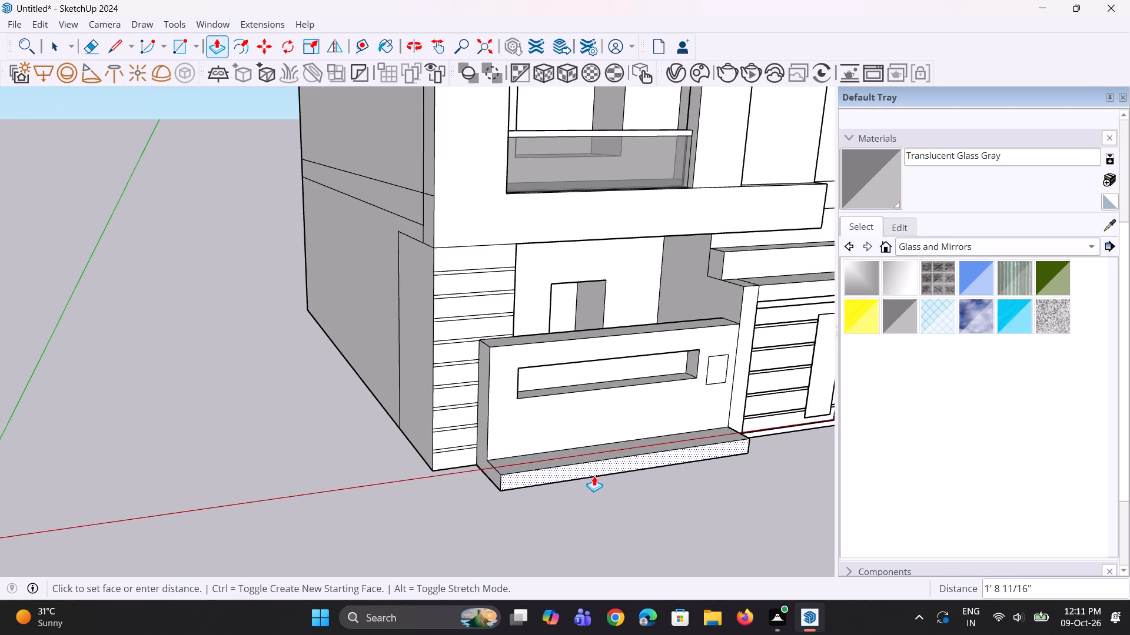
pyautogui.click(594, 476)
# Offset the projecting base's top face inward by about 2 5/8" to create a thin rim.
pyautogui.moveTo(647, 465); pyautogui.dragTo(509, 501, button='middle')
pyautogui.scroll(3, 507, 493)
pyautogui.moveTo(506, 493); pyautogui.dragTo(491, 532, button='middle')
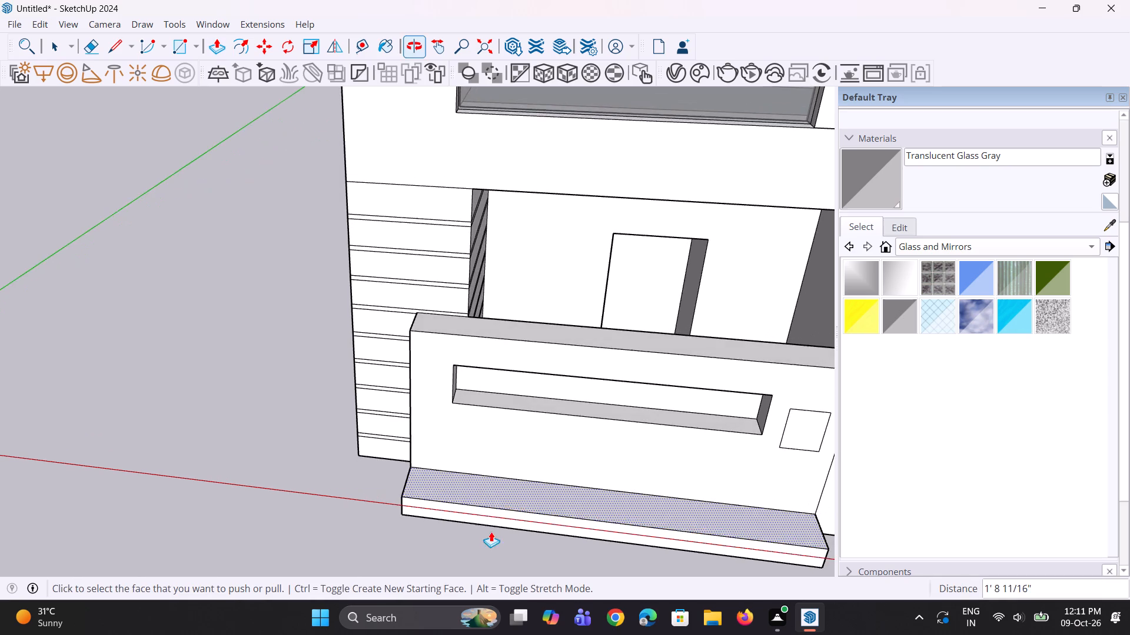
pyautogui.scroll(3, 487, 509)
pyautogui.press('space')
pyautogui.click(497, 495)
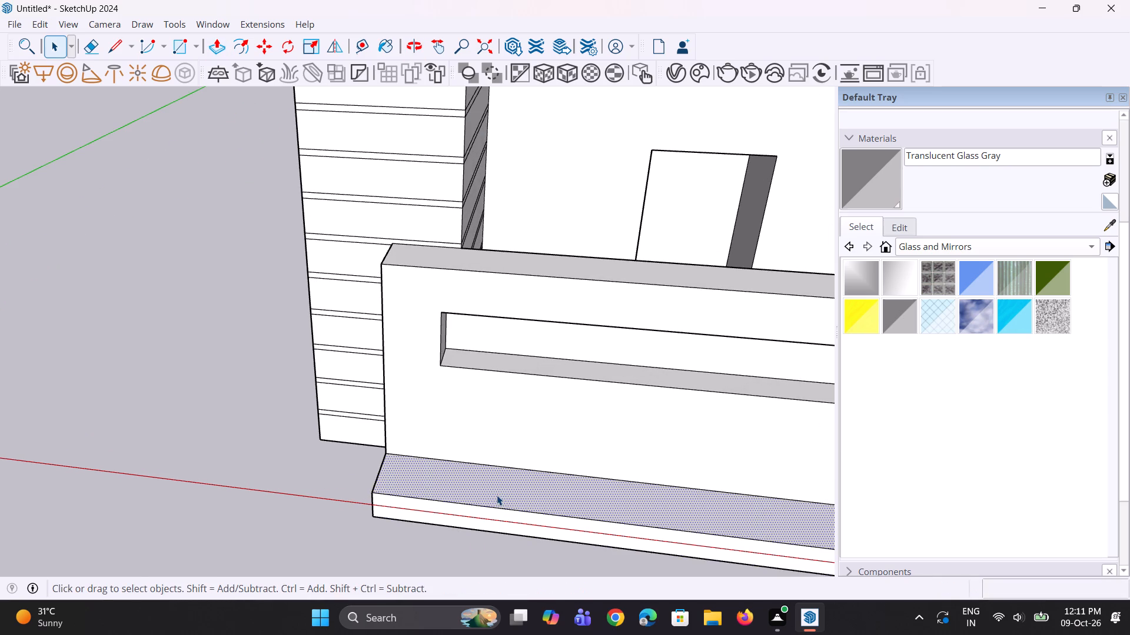
pyautogui.press('f')
pyautogui.click(490, 504)
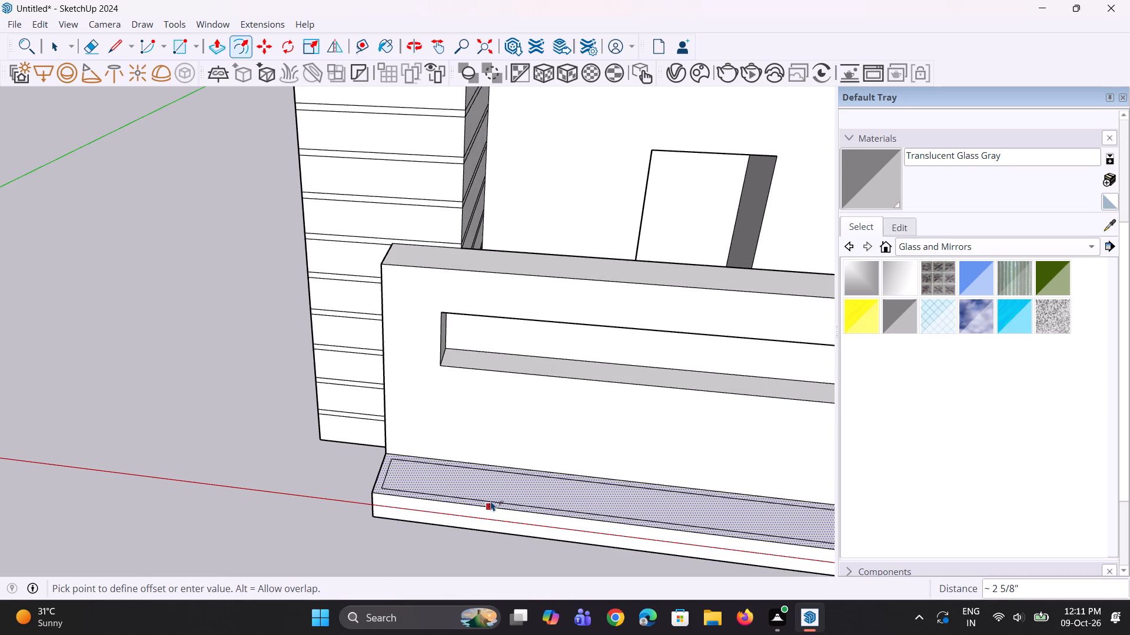
pyautogui.click(491, 502)
pyautogui.press('space')
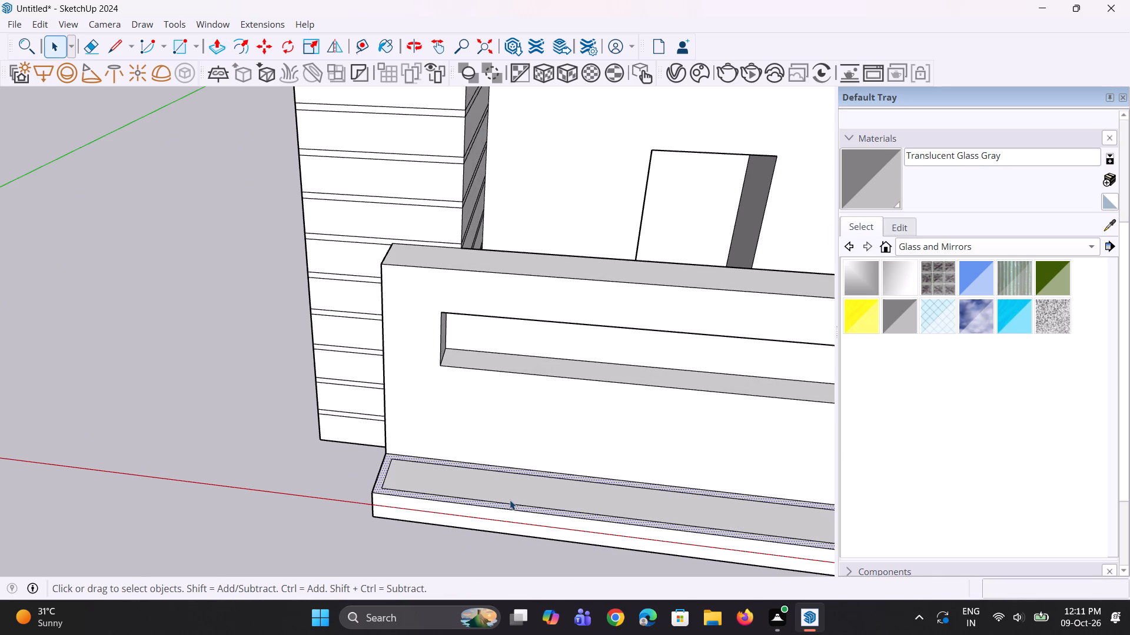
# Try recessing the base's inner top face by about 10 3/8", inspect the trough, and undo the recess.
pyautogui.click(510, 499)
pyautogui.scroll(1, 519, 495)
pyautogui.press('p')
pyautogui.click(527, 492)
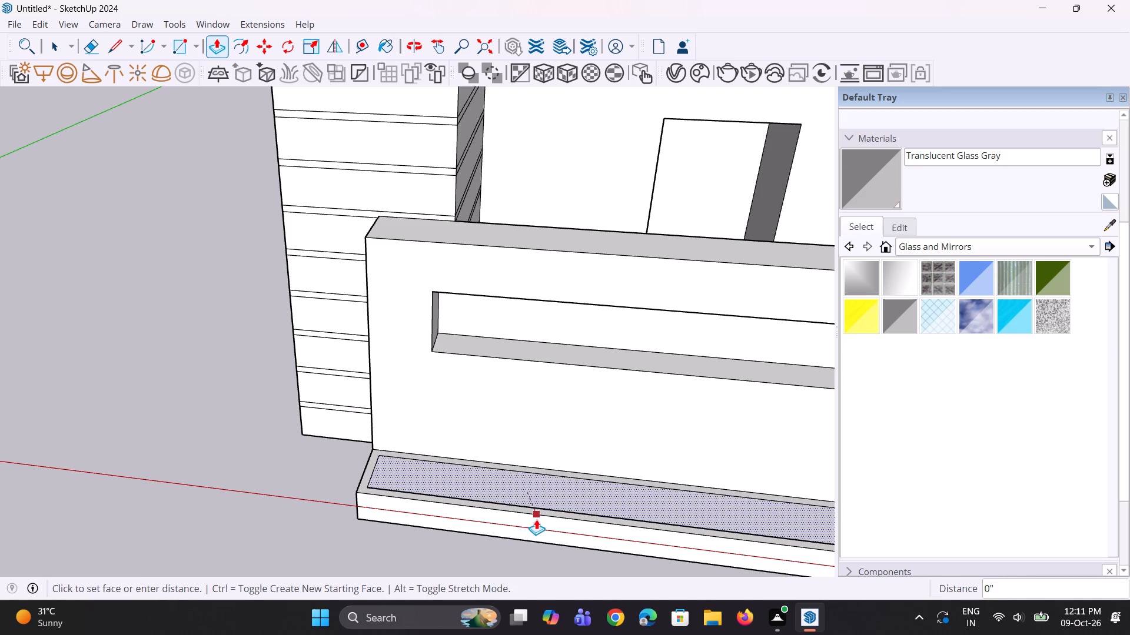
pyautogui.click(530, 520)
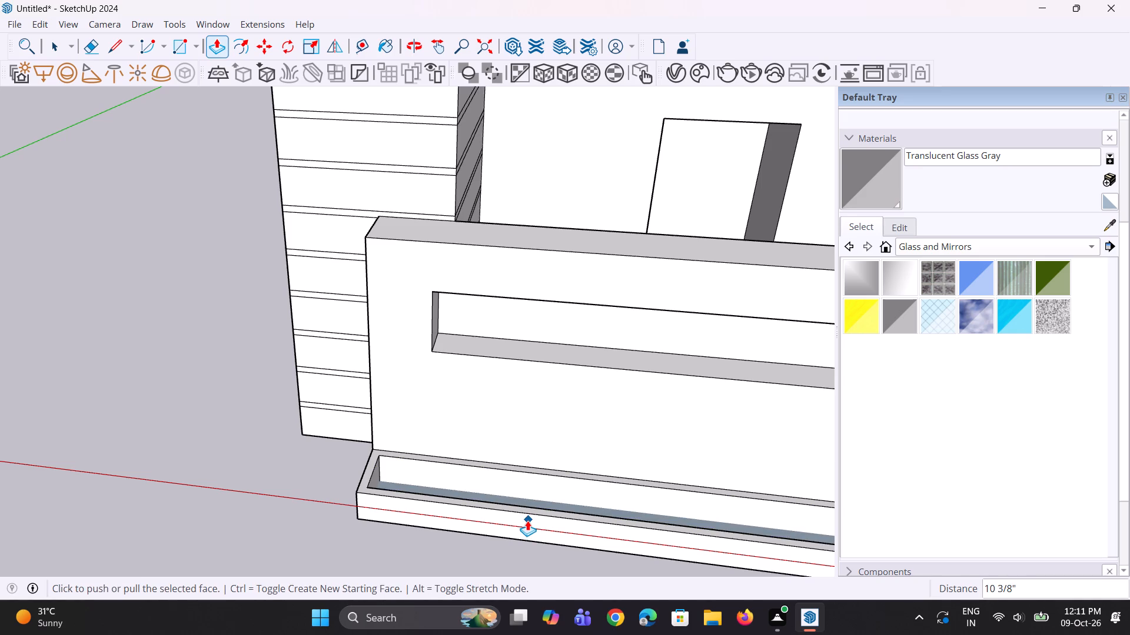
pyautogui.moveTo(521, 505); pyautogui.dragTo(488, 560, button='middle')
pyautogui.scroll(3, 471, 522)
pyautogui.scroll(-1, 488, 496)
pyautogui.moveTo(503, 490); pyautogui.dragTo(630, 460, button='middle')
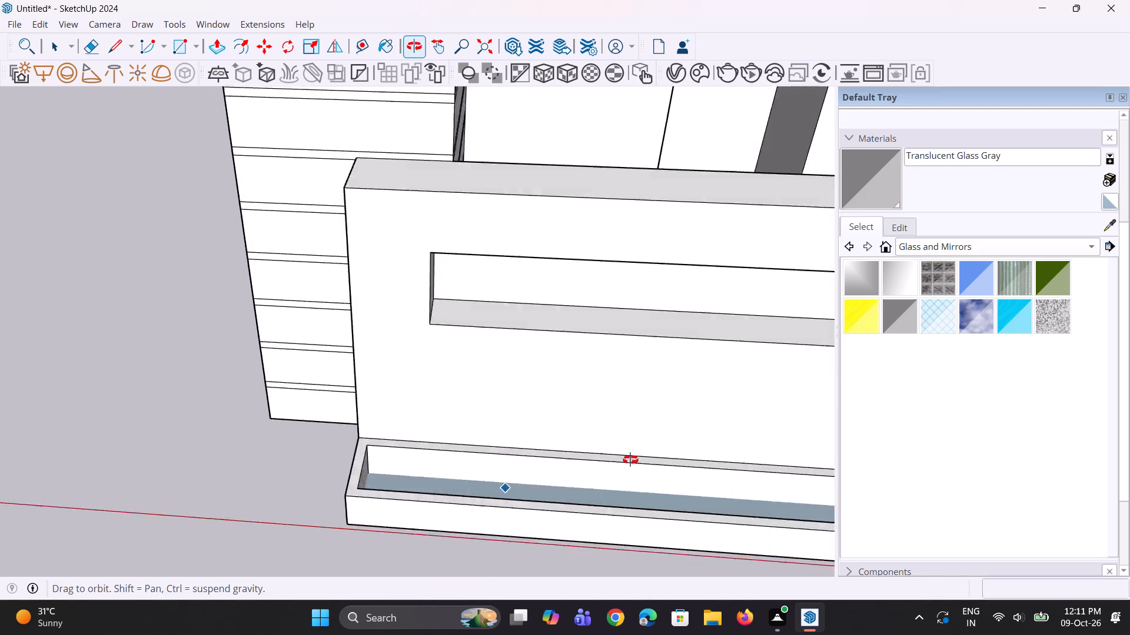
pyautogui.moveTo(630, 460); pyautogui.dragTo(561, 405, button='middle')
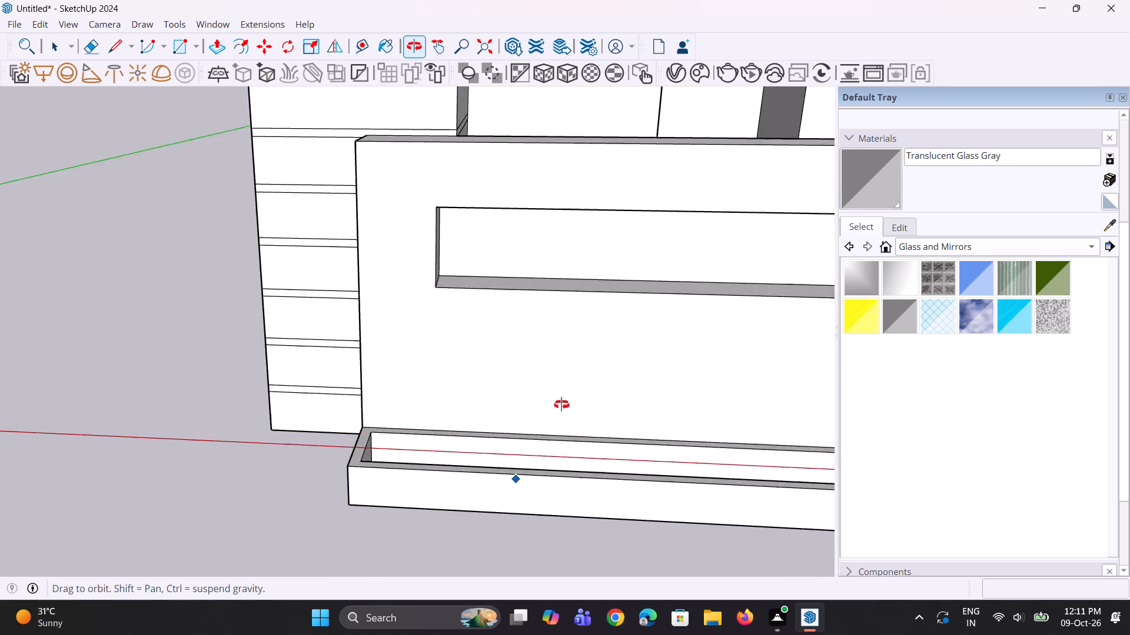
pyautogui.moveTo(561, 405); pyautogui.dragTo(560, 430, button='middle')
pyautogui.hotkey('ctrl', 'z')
# Push the base's inner top face down about 6 11/16" to form a planter trough inside the rim.
pyautogui.scroll(-3, 529, 403)
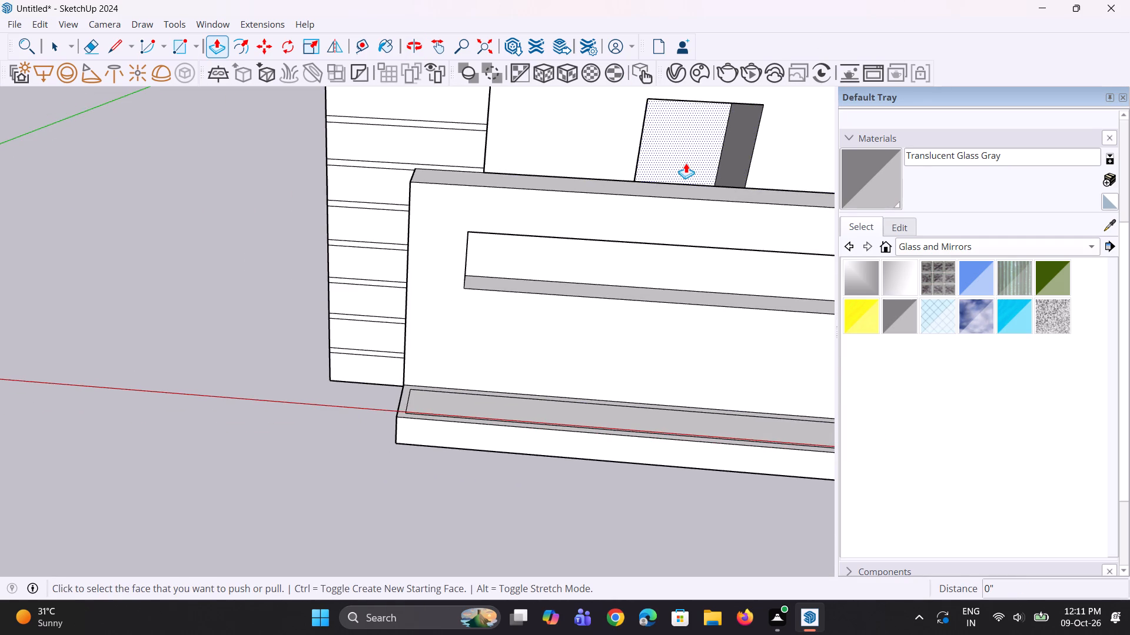
pyautogui.scroll(-1, 655, 293)
pyautogui.moveTo(558, 416); pyautogui.dragTo(555, 497, button='middle')
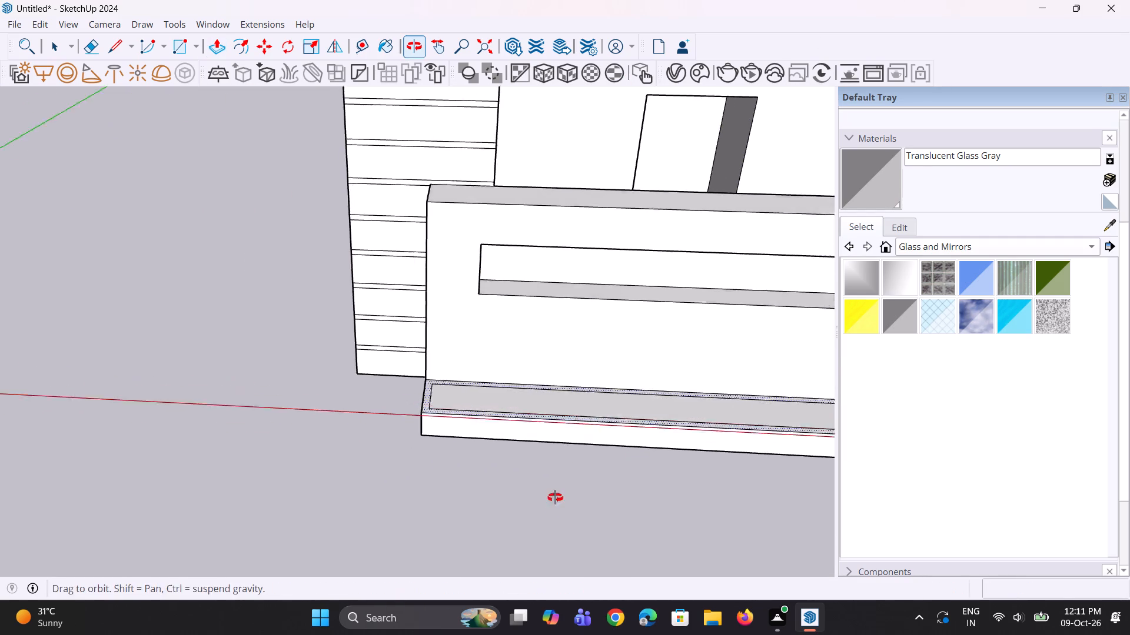
pyautogui.moveTo(555, 497); pyautogui.dragTo(556, 512, button='middle')
pyautogui.scroll(3, 586, 409)
pyautogui.click(586, 411)
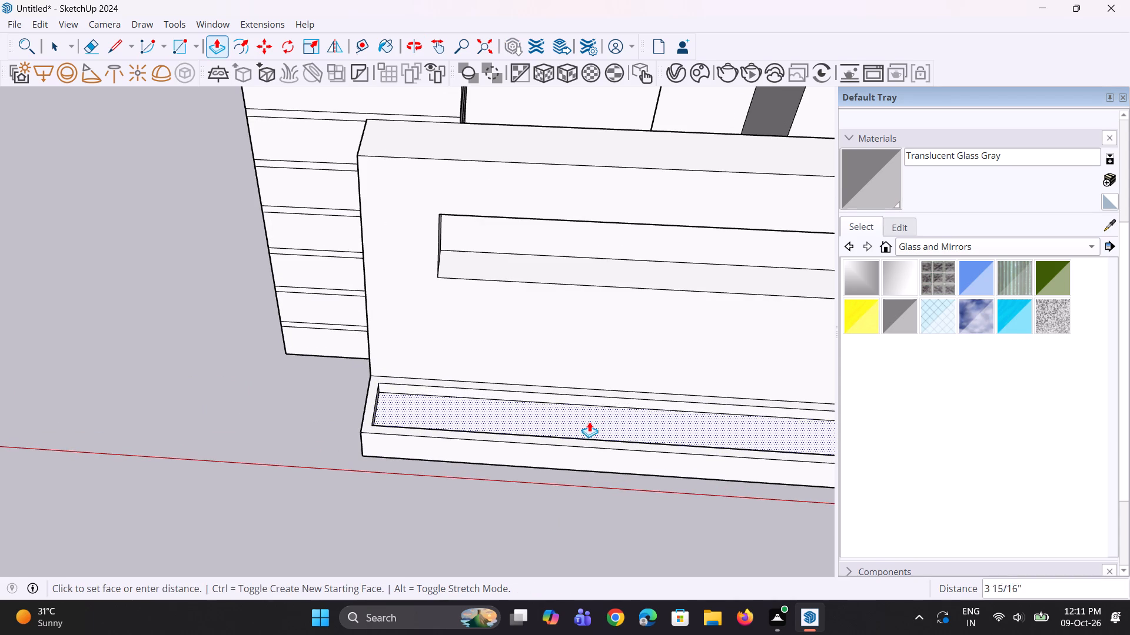
pyautogui.click(591, 430)
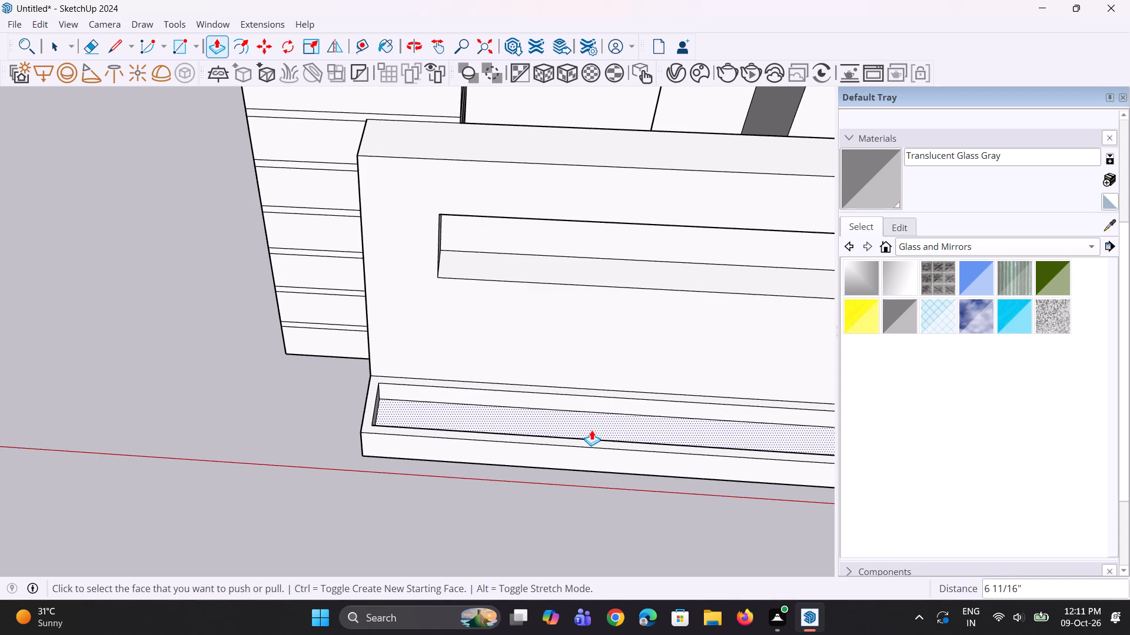
# Examine the recessed planter base from below and from the house's side corner.
pyautogui.moveTo(592, 464); pyautogui.dragTo(610, 171, button='middle')
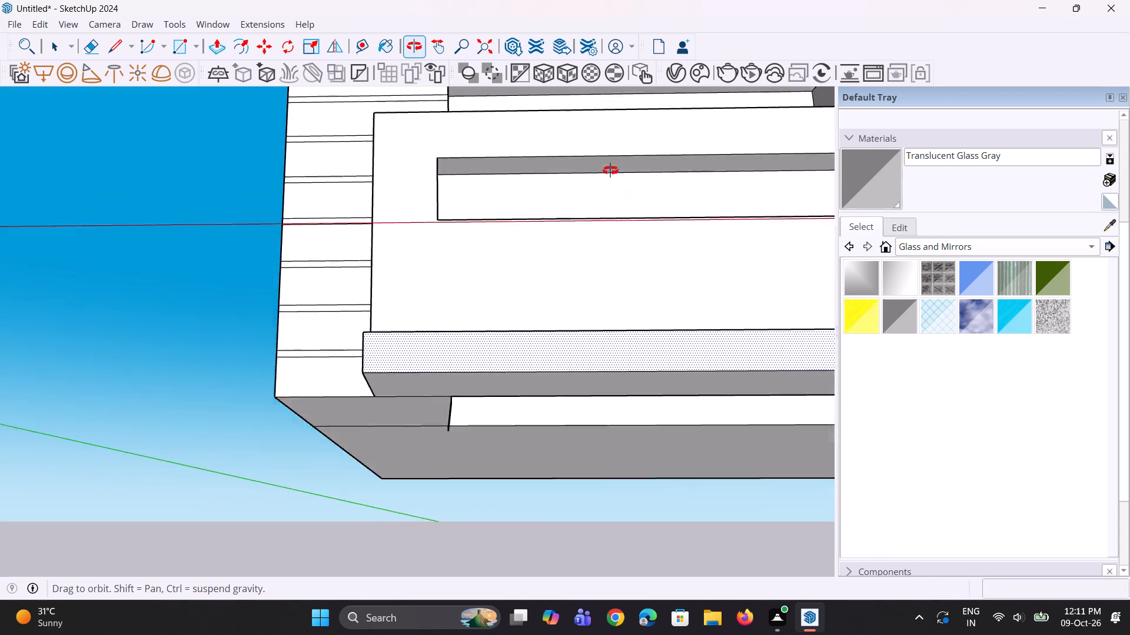
pyautogui.moveTo(610, 171); pyautogui.dragTo(748, 342, button='middle')
pyautogui.scroll(-6, 753, 341)
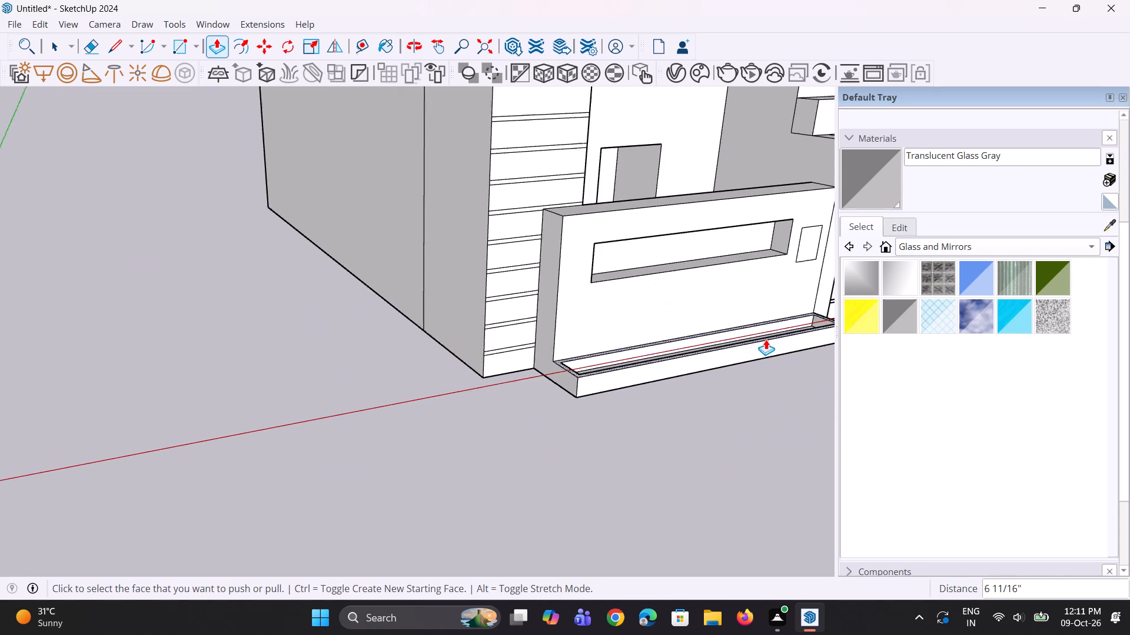
pyautogui.scroll(-1, 766, 339)
pyautogui.moveTo(752, 339); pyautogui.dragTo(703, 335, button='middle')
pyautogui.moveTo(710, 330); pyautogui.dragTo(757, 327, button='middle')
pyautogui.press('space')
pyautogui.press('space')
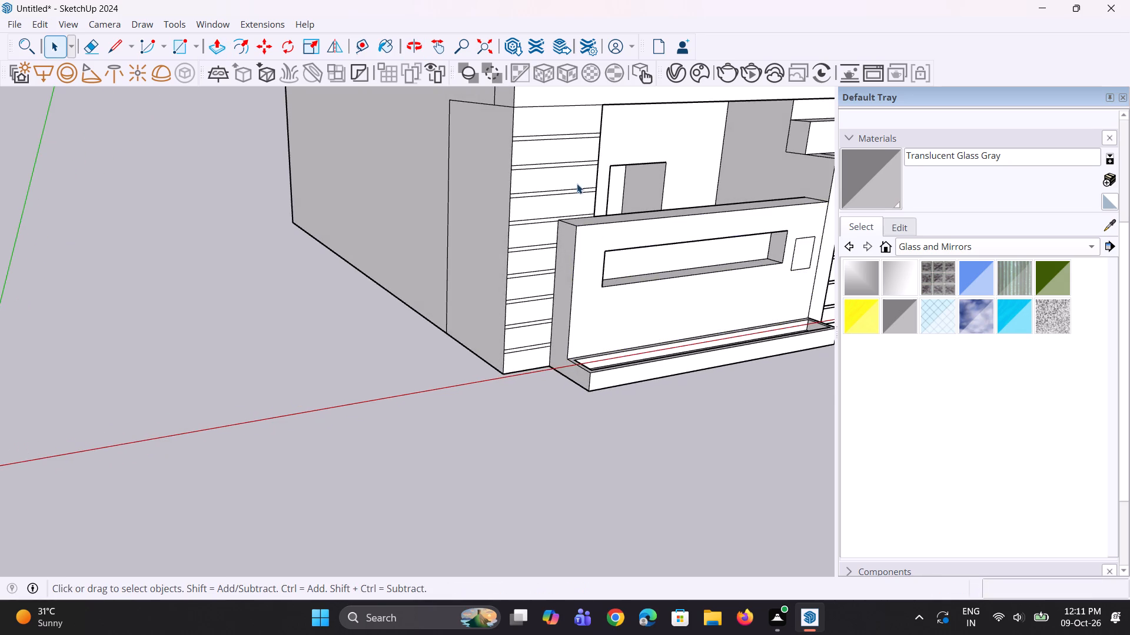
pyautogui.press('space')
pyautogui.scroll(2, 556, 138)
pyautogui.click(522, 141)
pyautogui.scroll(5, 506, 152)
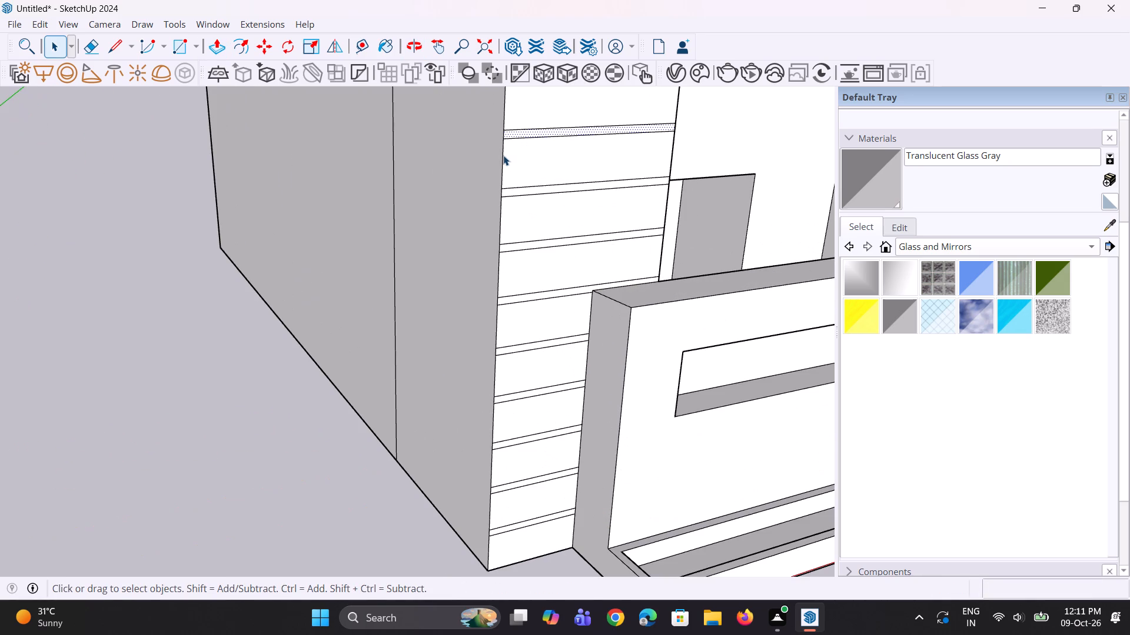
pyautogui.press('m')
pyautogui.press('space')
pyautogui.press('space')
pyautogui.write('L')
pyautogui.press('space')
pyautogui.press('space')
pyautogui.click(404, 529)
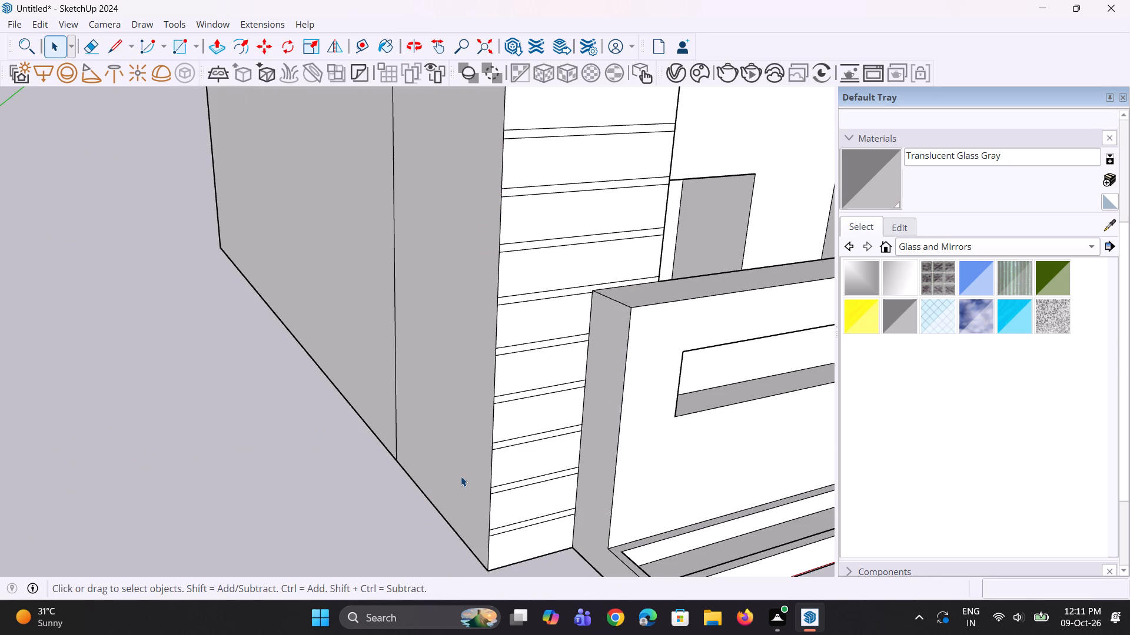
# Draw a 5' 11 1/8" line across the pier's side face from the upper edge of the top front groove.
pyautogui.press('l')
pyautogui.scroll(-4, 483, 412)
pyautogui.scroll(5, 512, 253)
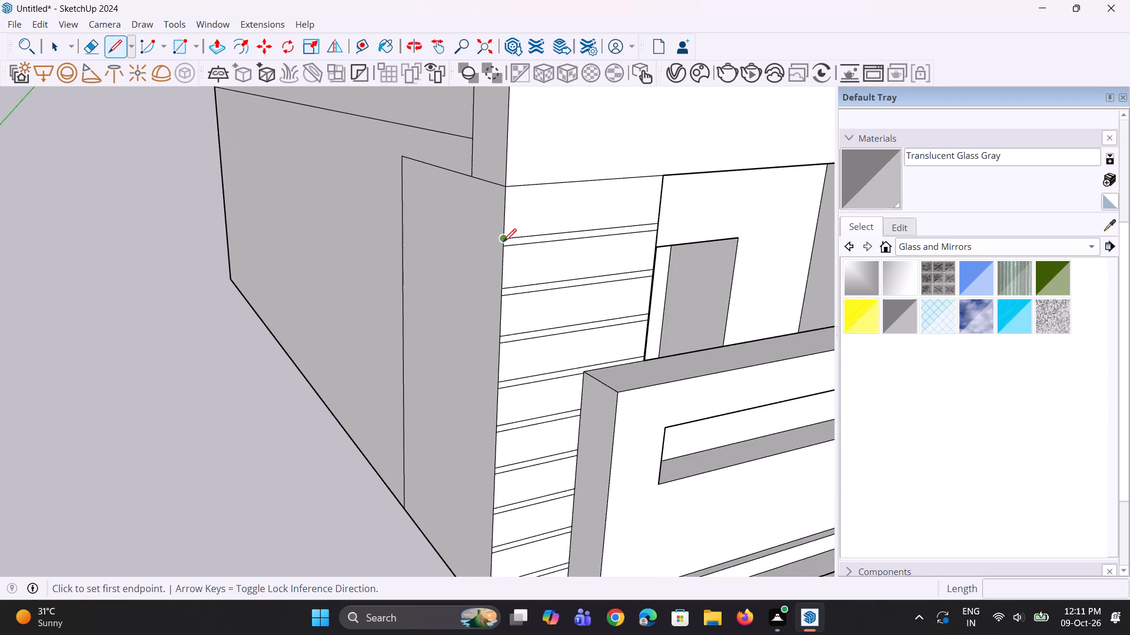
pyautogui.scroll(2, 503, 242)
pyautogui.click(502, 239)
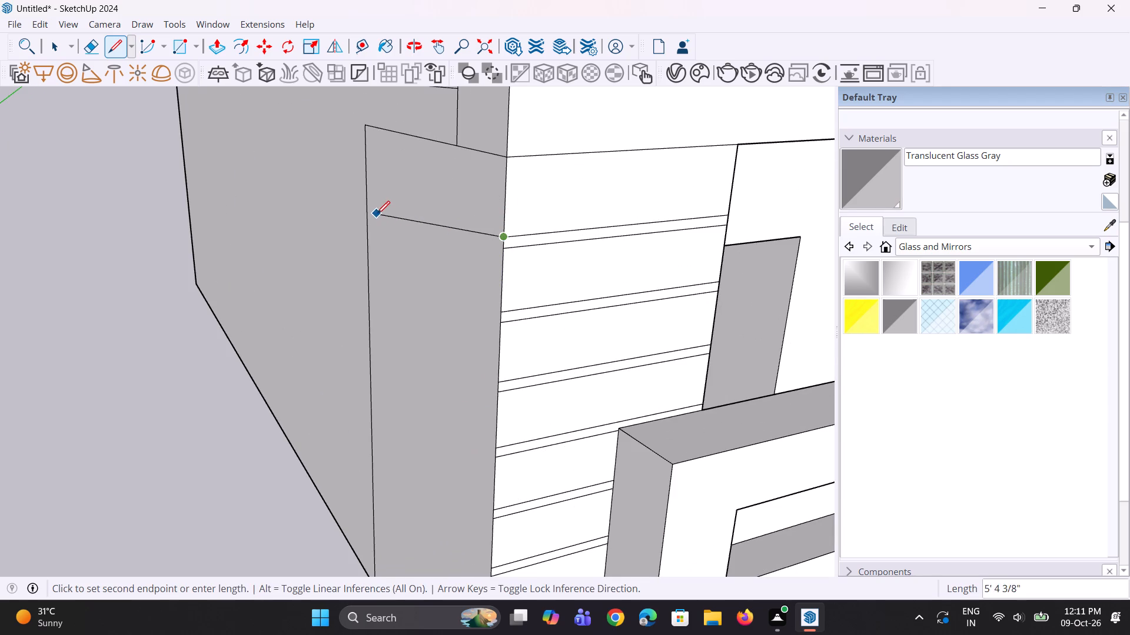
pyautogui.click(368, 183)
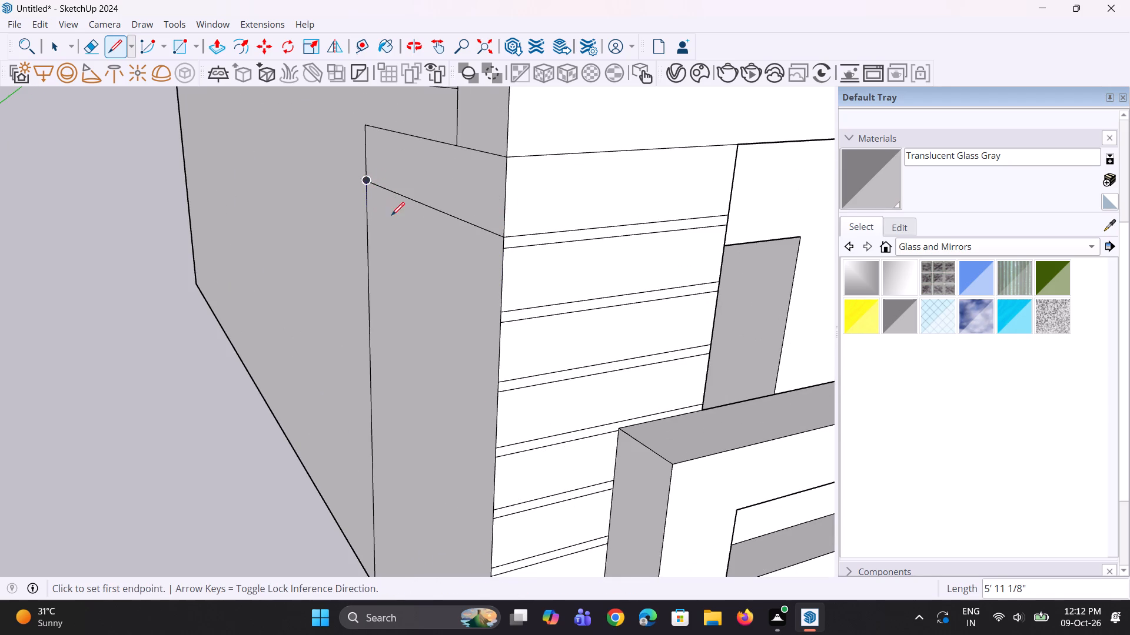
pyautogui.press('space')
# Copy the new side-face line 2" down to the lower edge of the top front groove.
pyautogui.click(474, 225)
pyautogui.scroll(1, 483, 242)
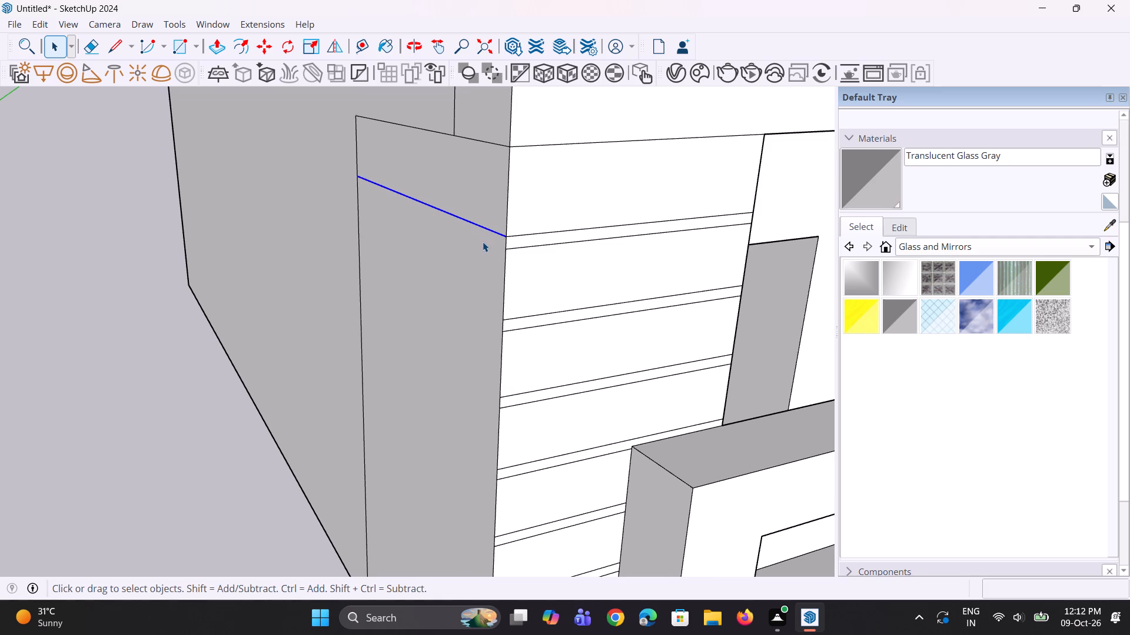
pyautogui.press('m')
pyautogui.click(508, 240)
pyautogui.click(508, 248)
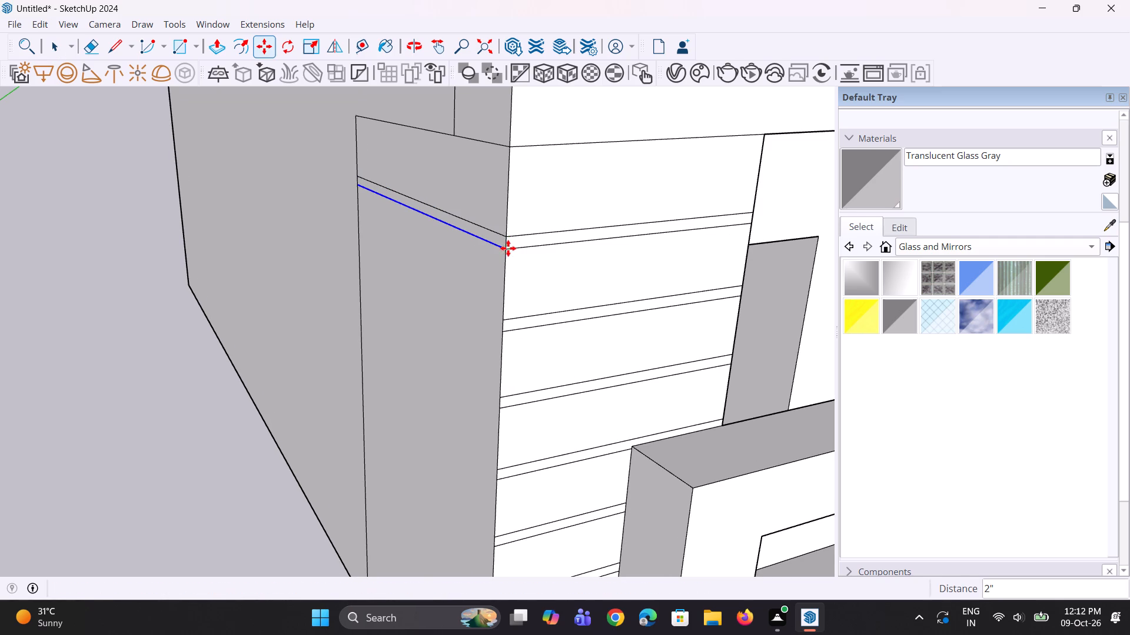
pyautogui.press('space')
pyautogui.press('space')
# Copy the side-face groove strip down to the second and third front grooves, about 1' 1 13/16" apart.
pyautogui.click(496, 240)
pyautogui.press('m')
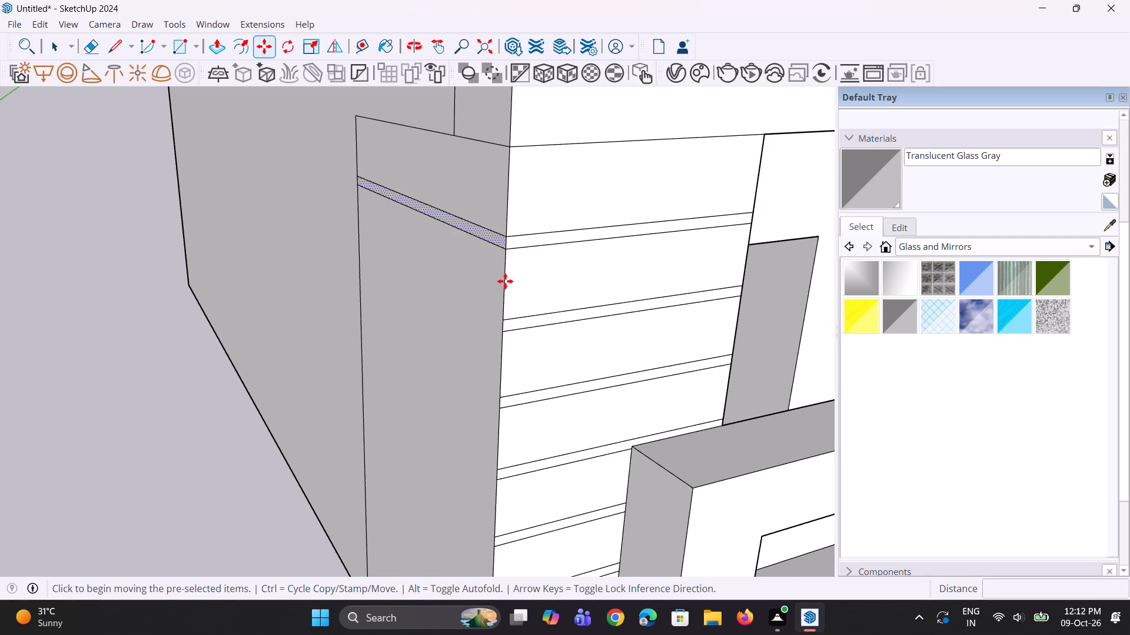
pyautogui.click(508, 255)
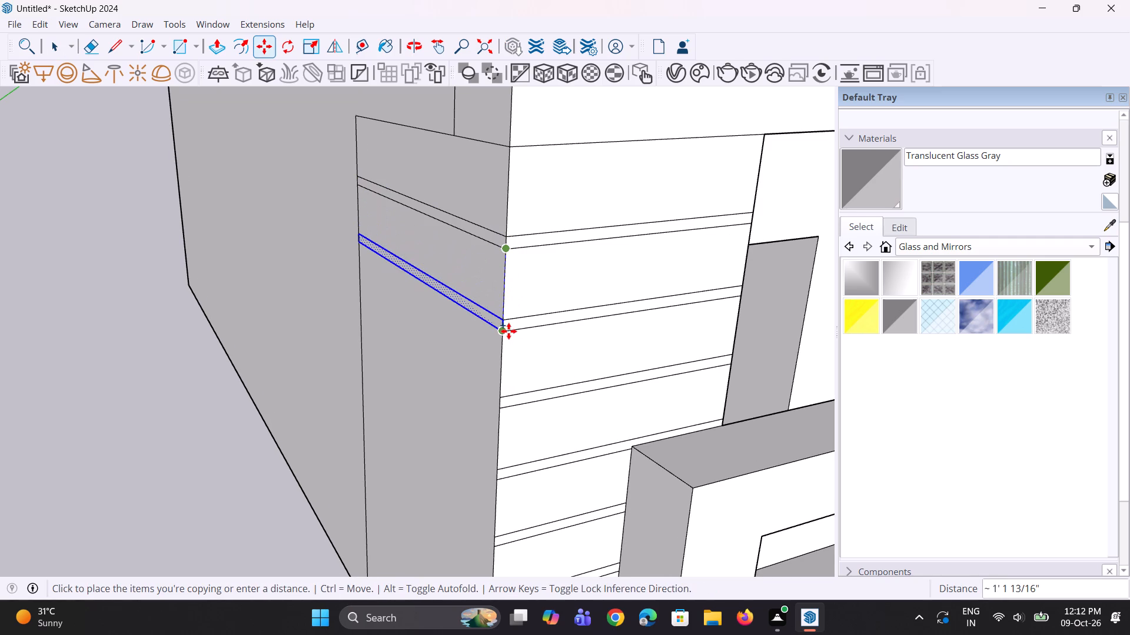
pyautogui.click(508, 331)
pyautogui.press('m')
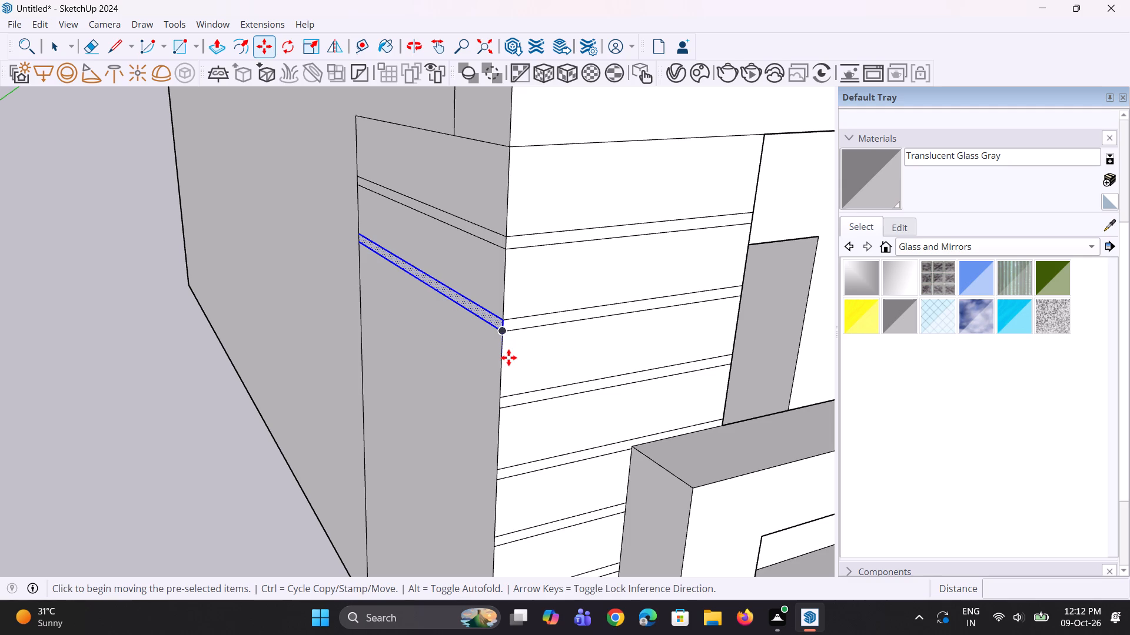
pyautogui.click(501, 333)
pyautogui.click(503, 410)
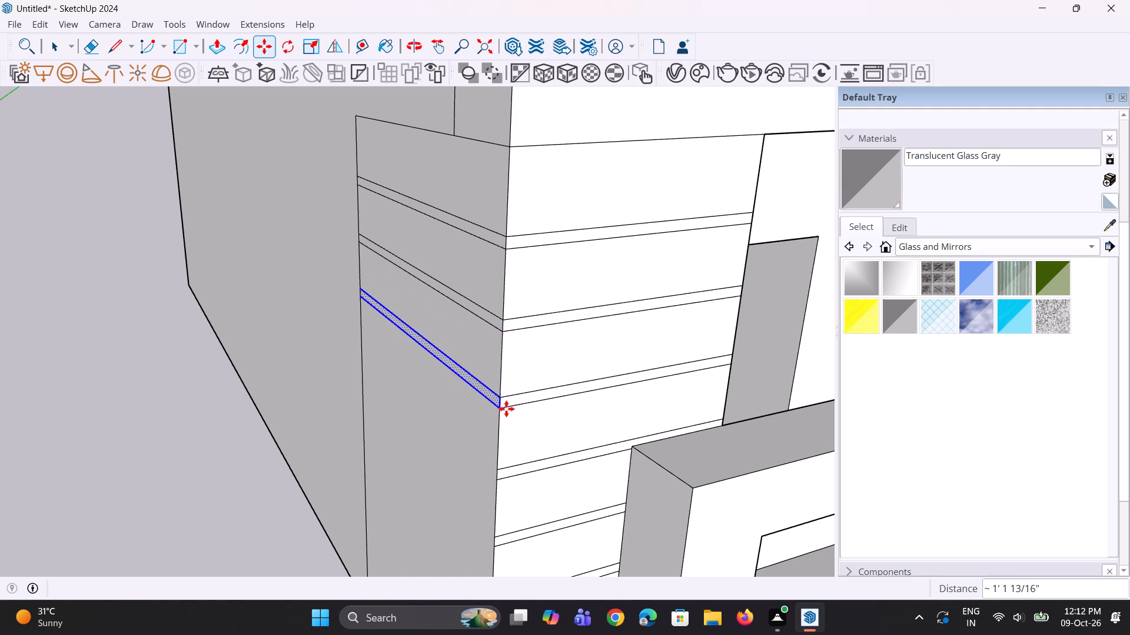
# Copy the pier's side-face groove strip down to the fourth and fifth front grooves, about 1' 1 13/16" apart.
pyautogui.scroll(-10, 547, 298)
pyautogui.scroll(6, 497, 497)
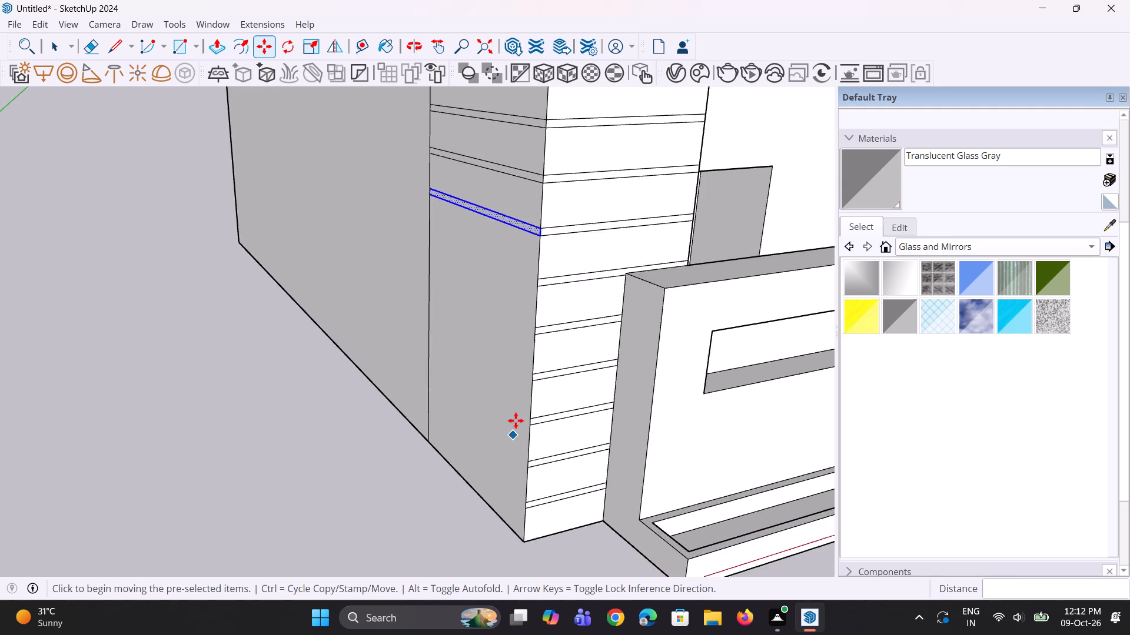
pyautogui.scroll(1, 516, 420)
pyautogui.press('space')
pyautogui.scroll(1, 530, 319)
pyautogui.press('m')
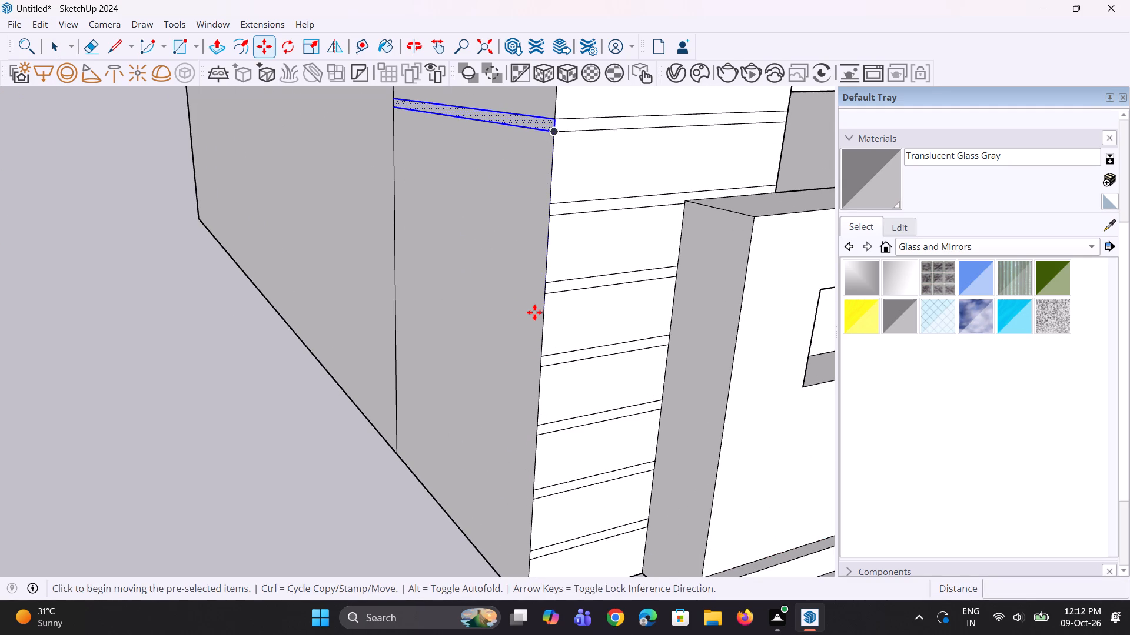
pyautogui.click(557, 137)
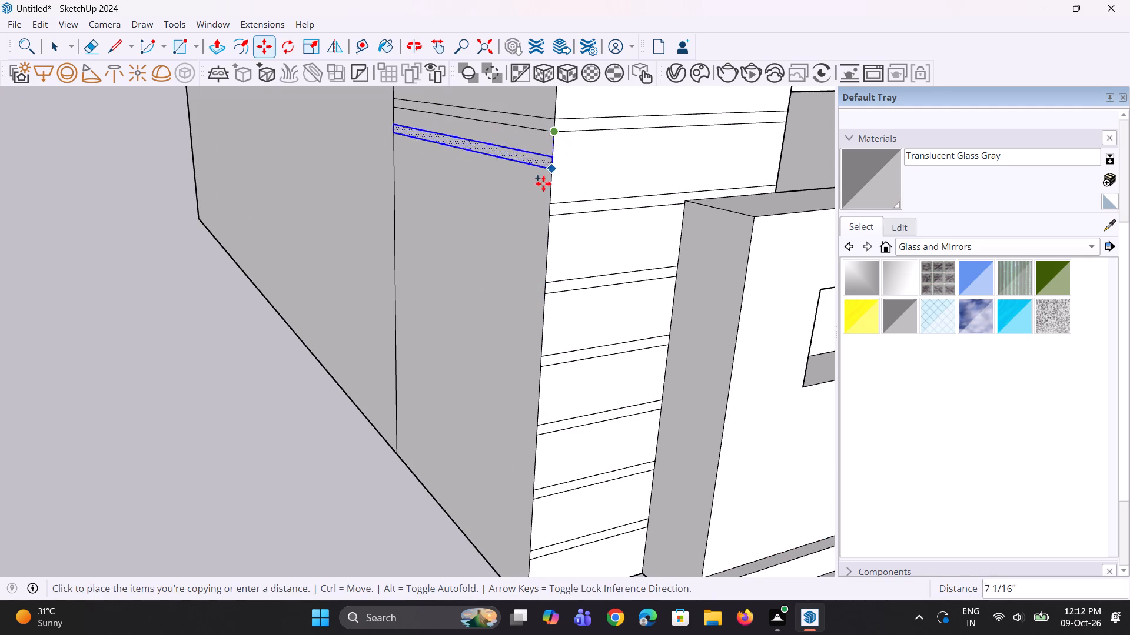
pyautogui.click(548, 215)
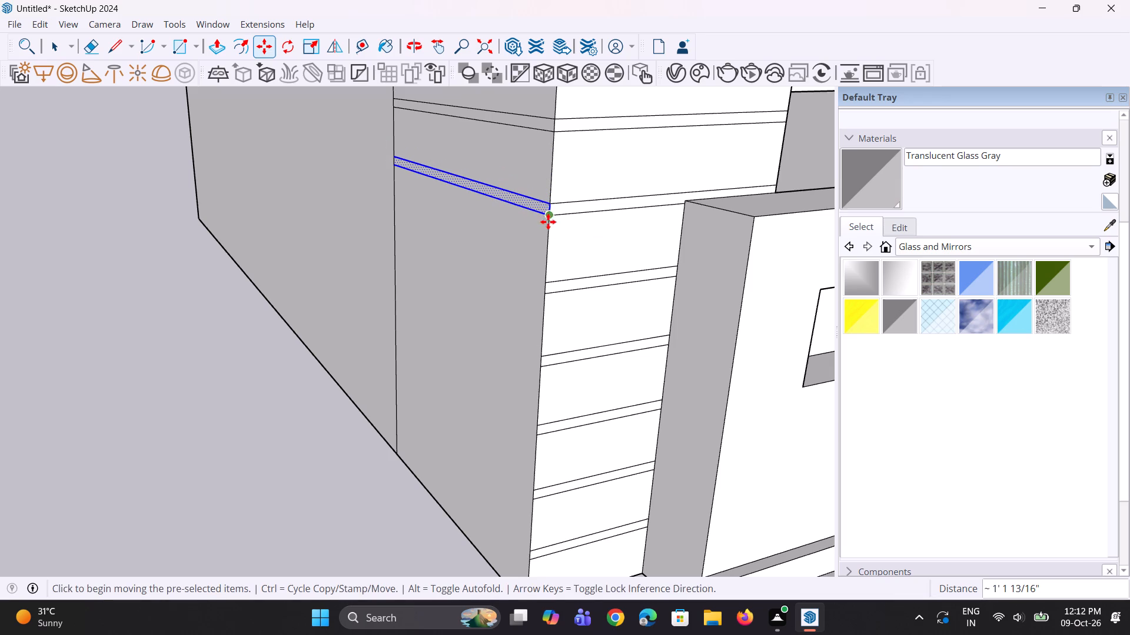
pyautogui.press('m')
pyautogui.click(553, 222)
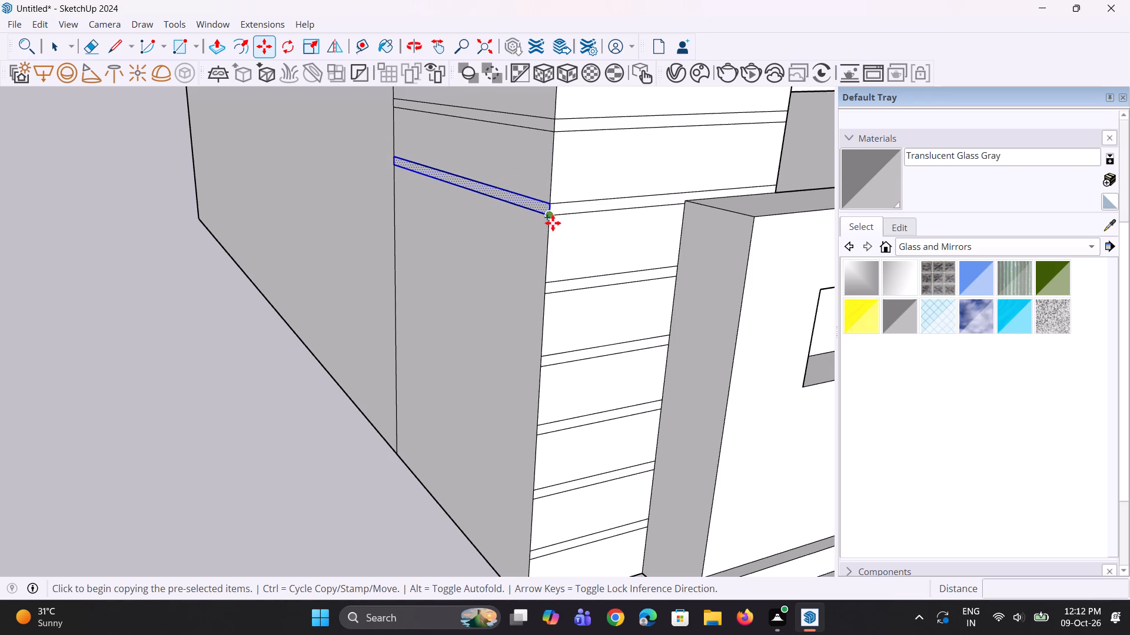
pyautogui.click(549, 292)
# Copy the side-face groove strip down to the sixth and seventh front grooves, about 1' 1 13/16" apart.
pyautogui.press('m')
pyautogui.click(549, 300)
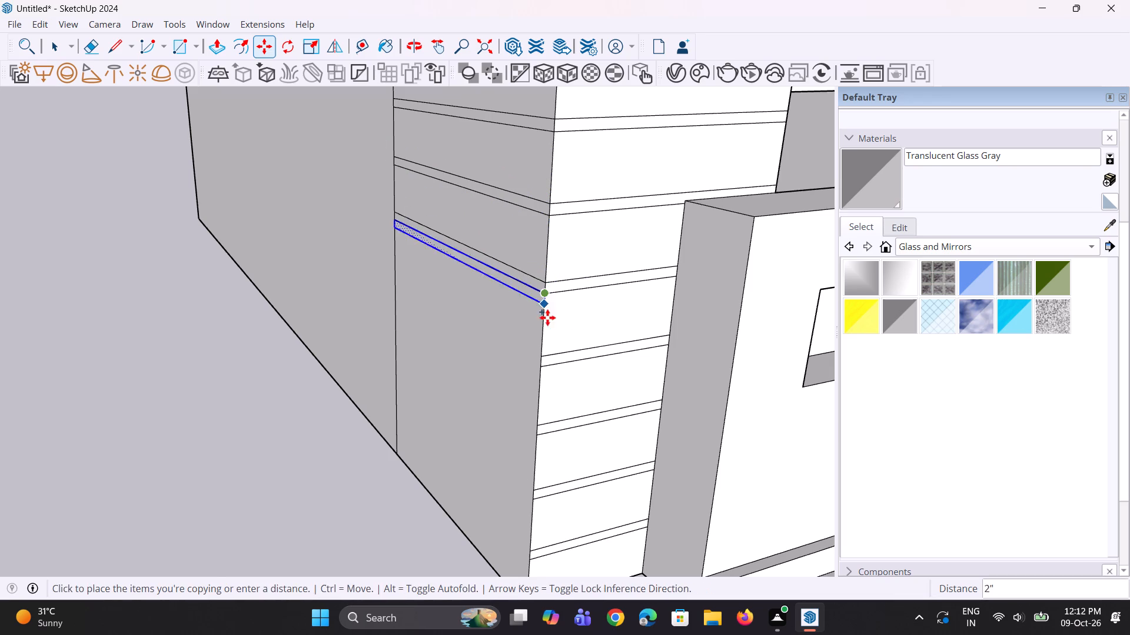
pyautogui.click(549, 361)
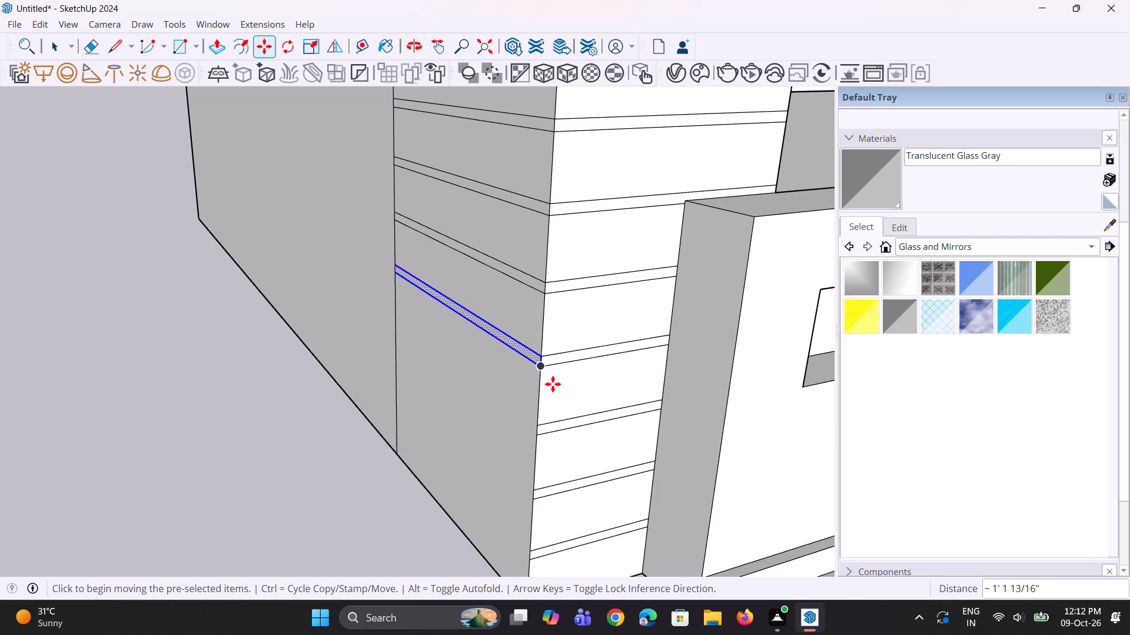
pyautogui.press('m')
pyautogui.click(543, 373)
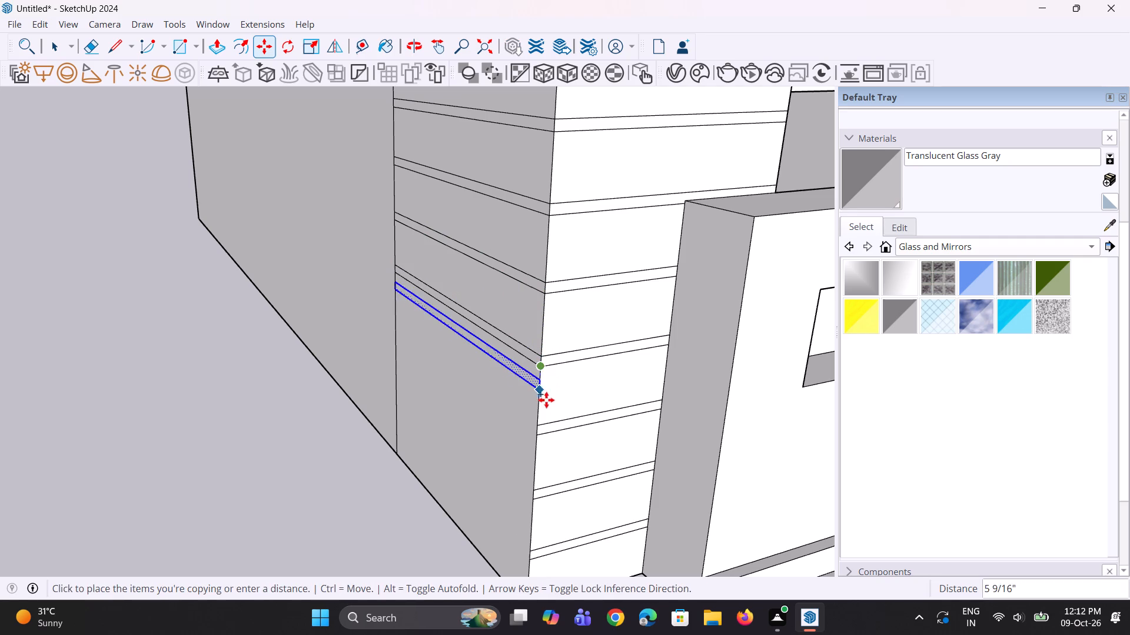
pyautogui.click(542, 435)
# Copy the side-face groove strip down to the two lowest front grooves, about 1' 1 13/16" apart, and clear the selection.
pyautogui.press('m')
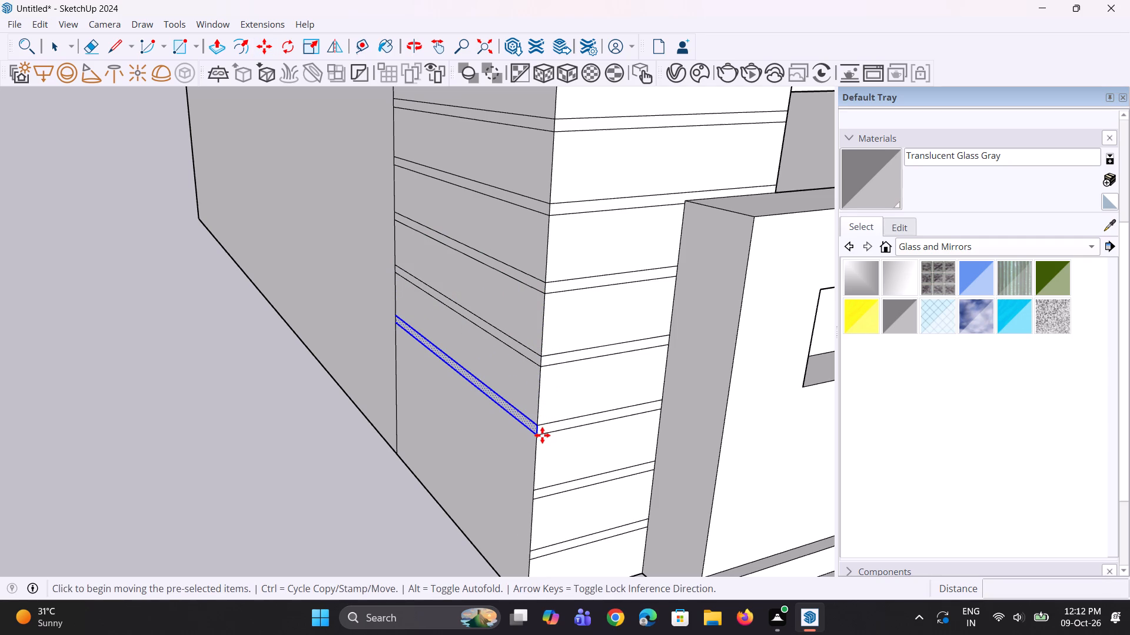
pyautogui.scroll(-6, 514, 383)
pyautogui.scroll(2, 510, 502)
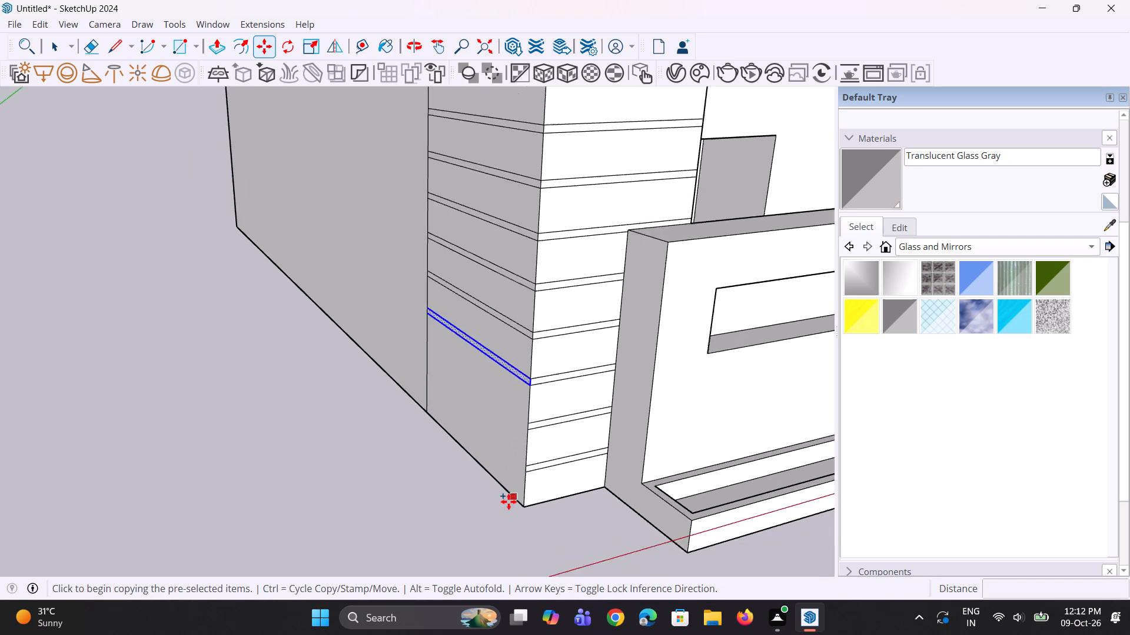
pyautogui.scroll(5, 508, 502)
pyautogui.scroll(5, 530, 370)
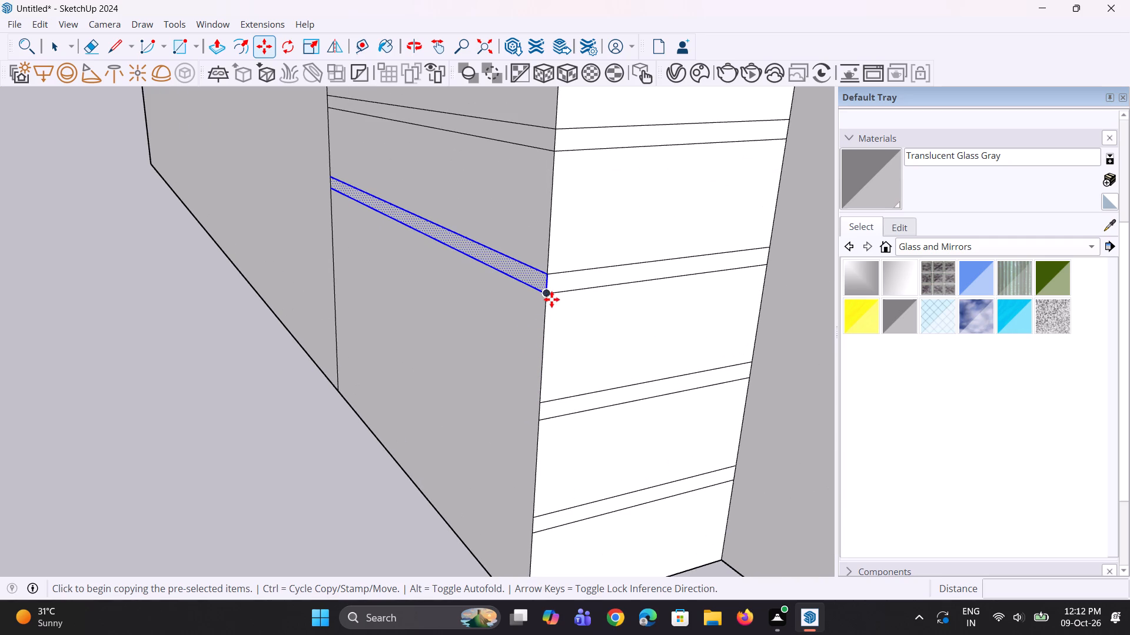
pyautogui.click(550, 295)
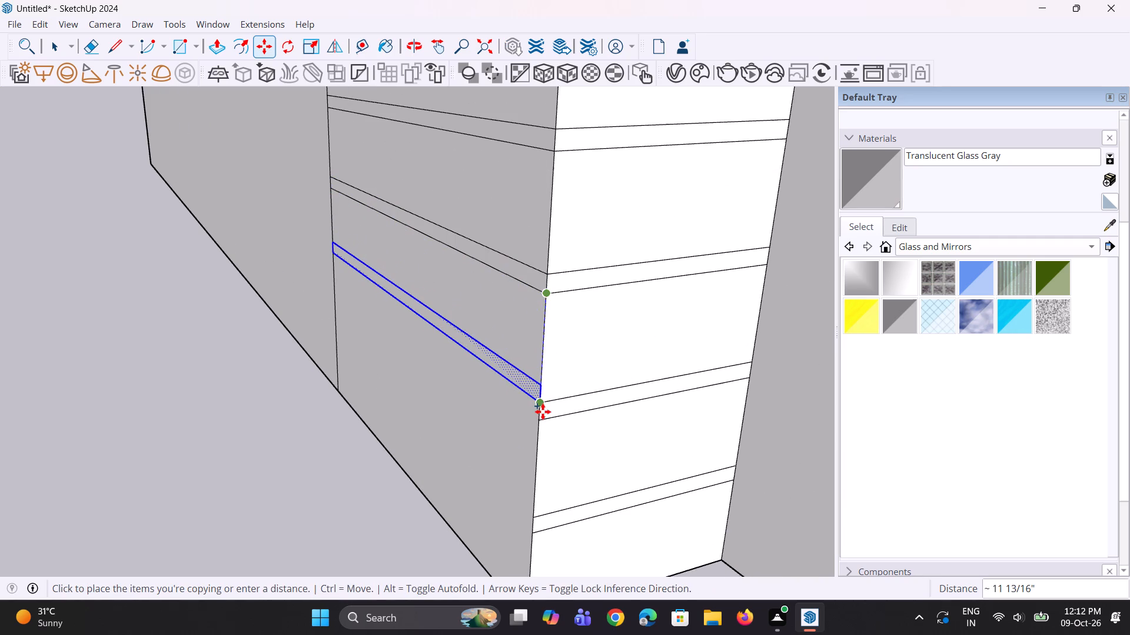
pyautogui.click(543, 417)
pyautogui.scroll(-4, 523, 403)
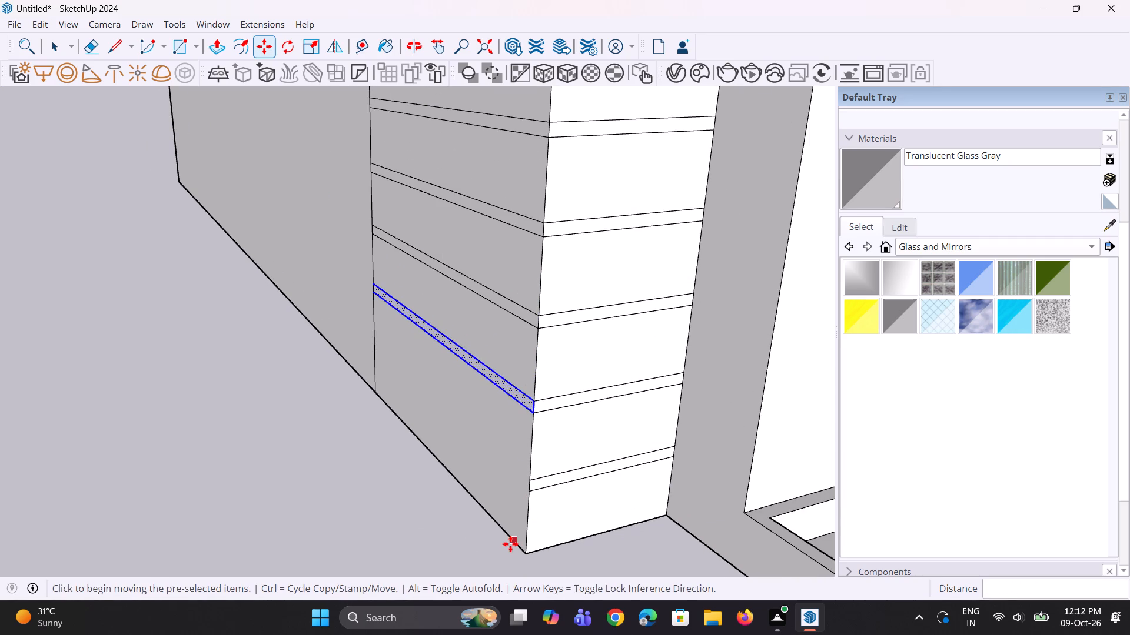
pyautogui.press('m')
pyautogui.scroll(5, 503, 554)
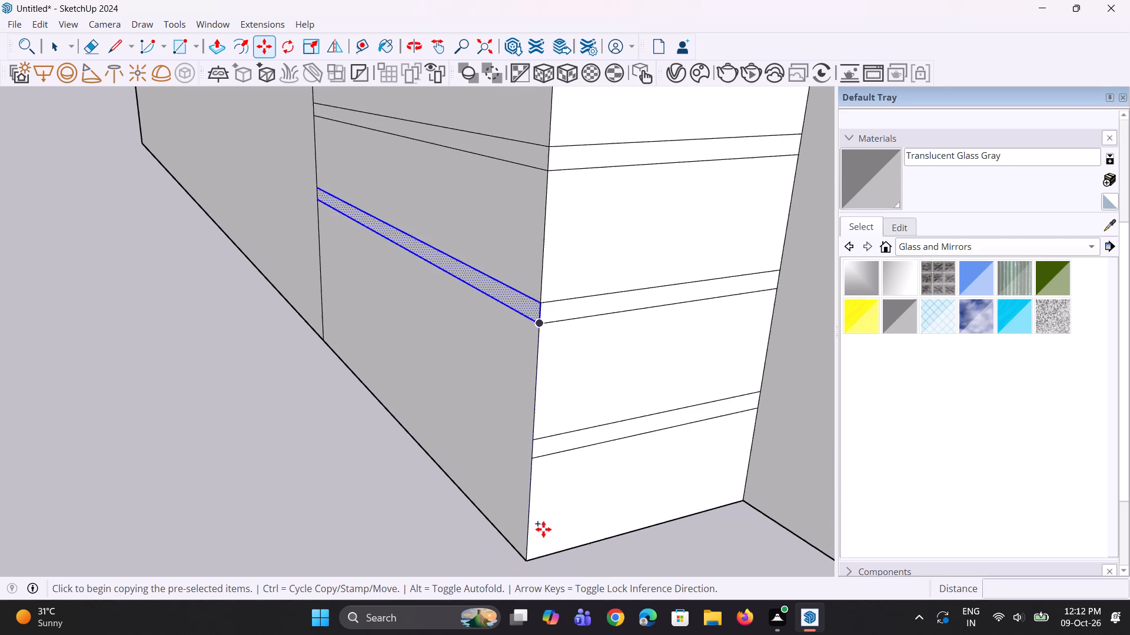
pyautogui.scroll(4, 543, 529)
pyautogui.click(553, 242)
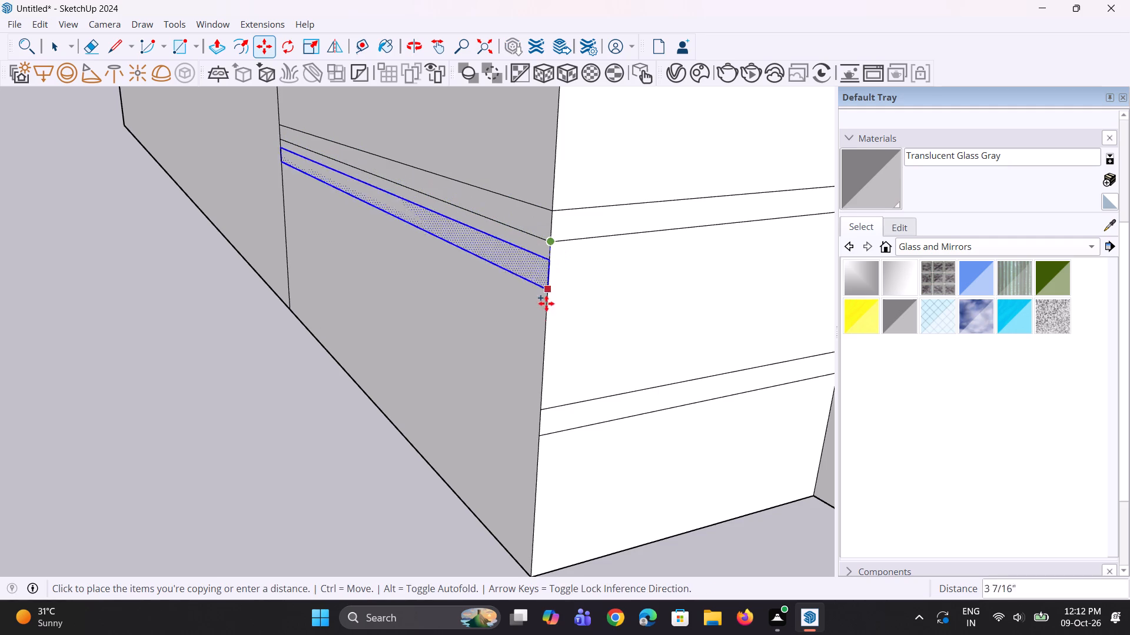
pyautogui.click(541, 429)
pyautogui.press('space')
pyautogui.press('space')
pyautogui.click(474, 527)
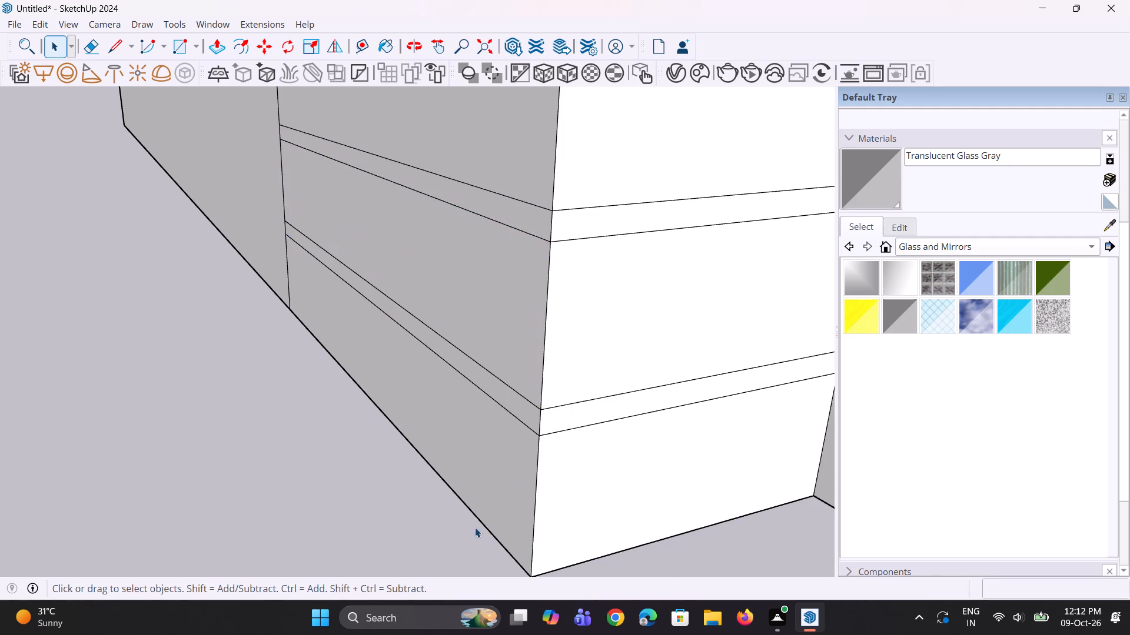
# Examine the wrapped pier grooves in relation to the whole house elevation.
pyautogui.scroll(-7, 564, 447)
pyautogui.scroll(-4, 584, 401)
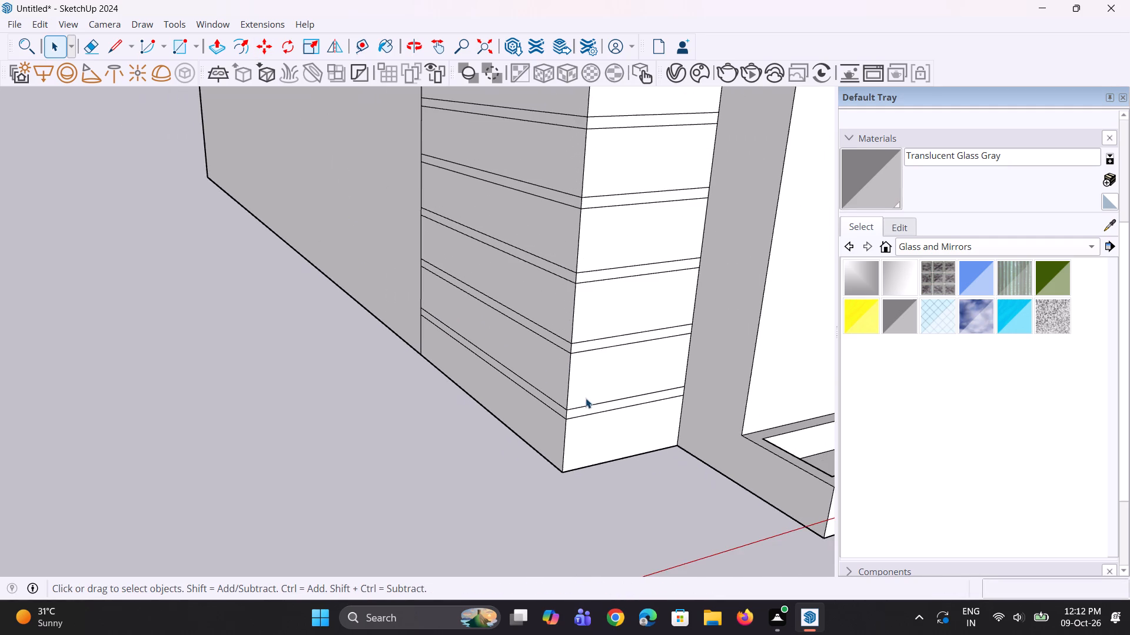
pyautogui.scroll(-10, 563, 421)
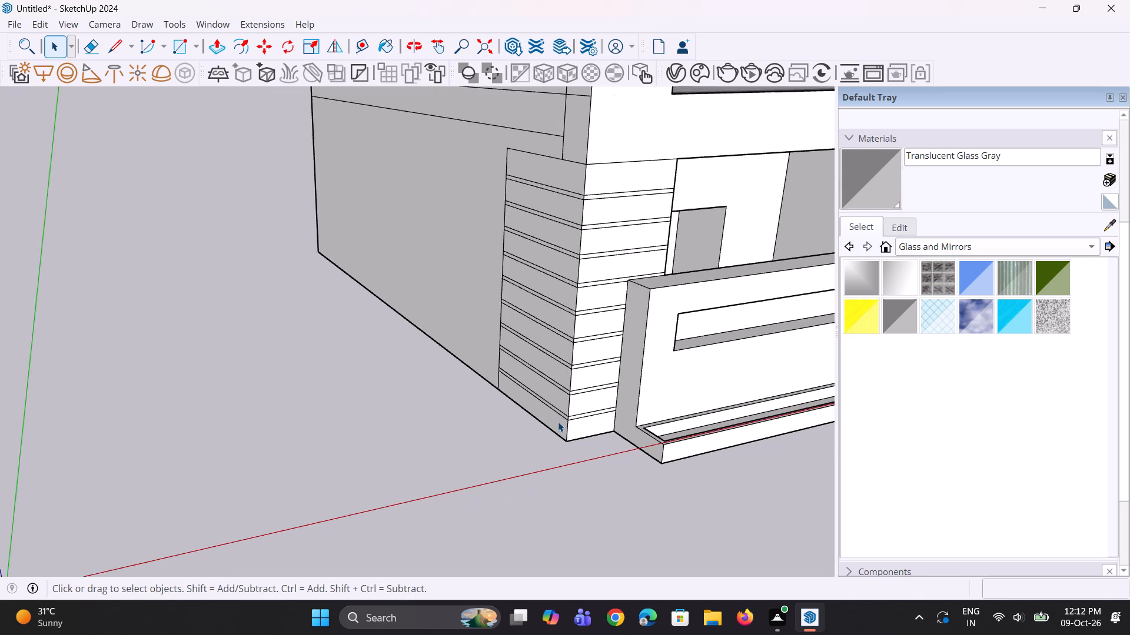
pyautogui.scroll(-8, 558, 422)
pyautogui.scroll(-3, 630, 423)
pyautogui.moveTo(639, 420); pyautogui.dragTo(610, 401, button='middle')
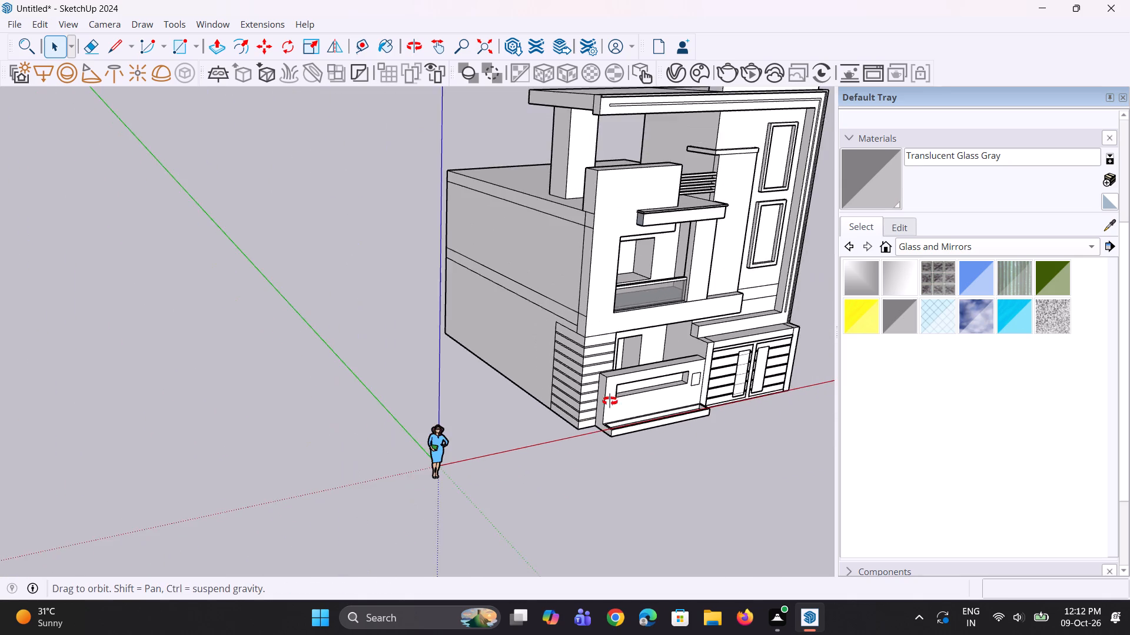
pyautogui.moveTo(610, 401); pyautogui.dragTo(539, 296, button='middle')
pyautogui.moveTo(539, 444); pyautogui.dragTo(546, 460, button='middle')
pyautogui.scroll(-8, 626, 341)
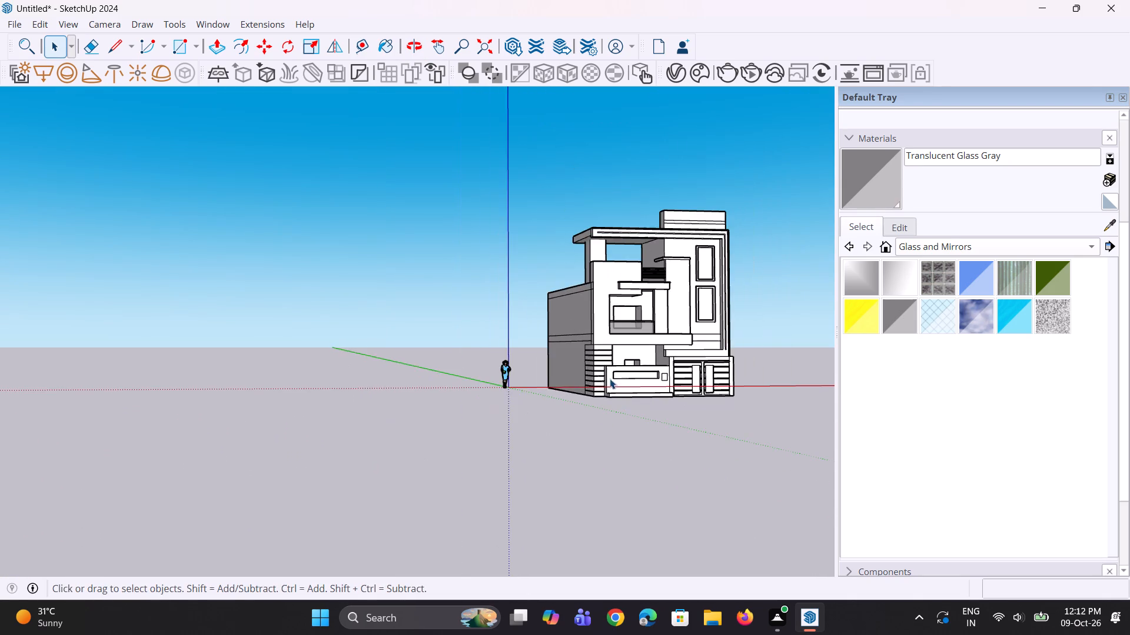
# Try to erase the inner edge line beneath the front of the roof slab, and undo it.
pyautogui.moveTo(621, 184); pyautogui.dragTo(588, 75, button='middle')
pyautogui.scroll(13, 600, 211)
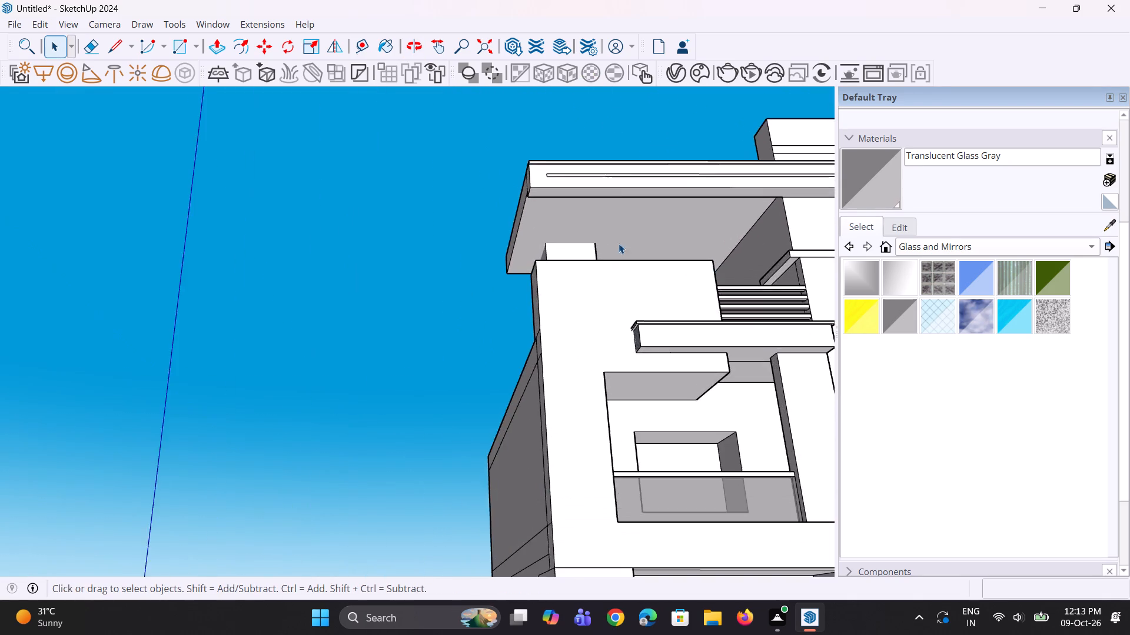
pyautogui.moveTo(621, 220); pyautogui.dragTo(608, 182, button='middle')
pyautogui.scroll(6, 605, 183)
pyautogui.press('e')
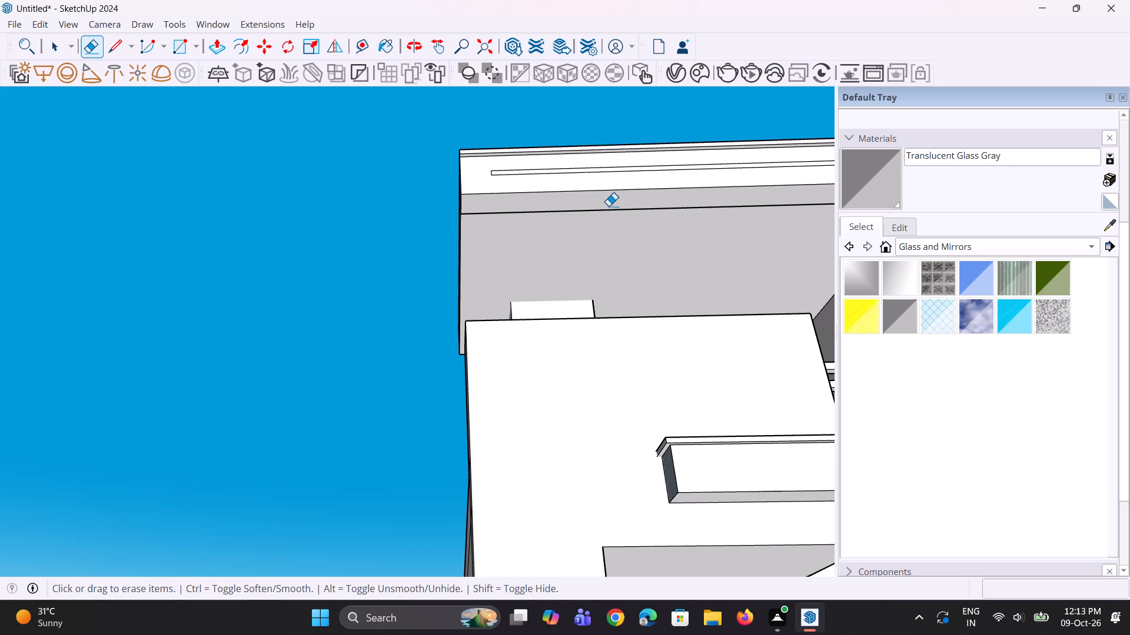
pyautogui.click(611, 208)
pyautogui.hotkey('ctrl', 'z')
# Push/Pull the inner face of the roof slab's front lip back to the slab's rear edge to level the underside.
pyautogui.moveTo(561, 239); pyautogui.dragTo(843, 327, button='middle')
pyautogui.scroll(3, 479, 208)
pyautogui.moveTo(444, 230); pyautogui.dragTo(577, 156, button='middle')
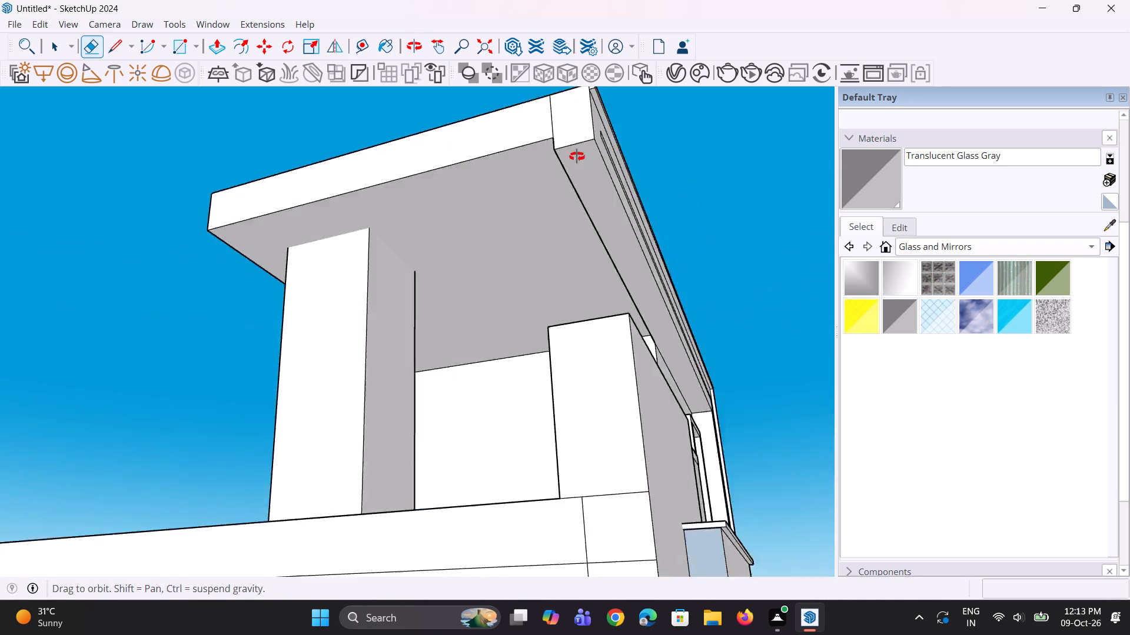
pyautogui.moveTo(577, 156); pyautogui.dragTo(699, 216, button='middle')
pyautogui.scroll(2, 664, 258)
pyautogui.moveTo(664, 258); pyautogui.dragTo(695, 290, button='middle')
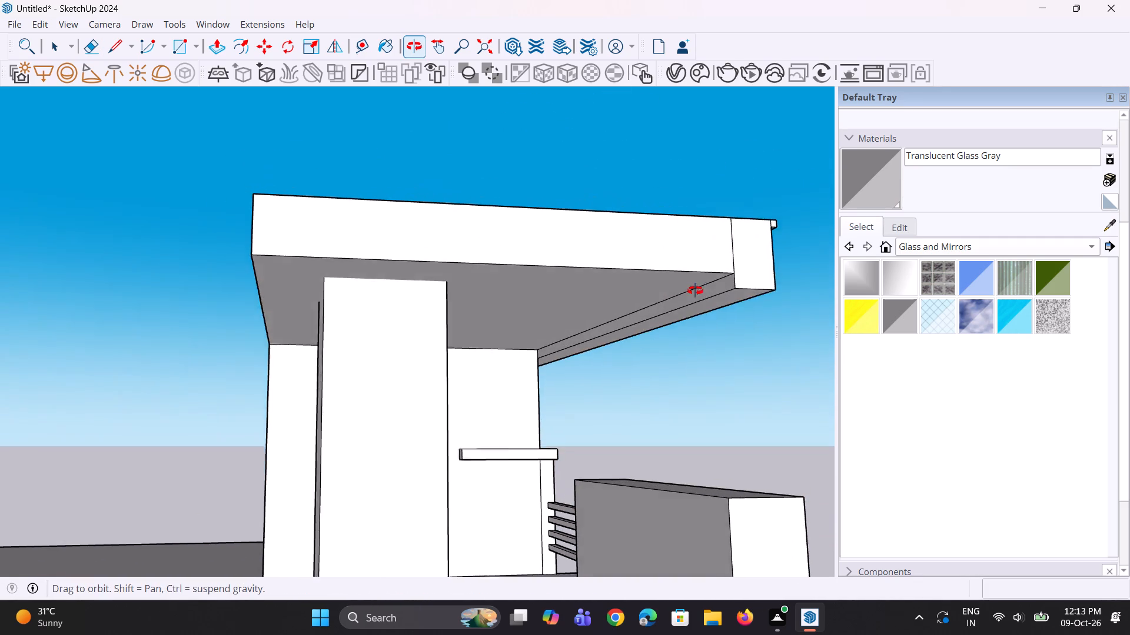
pyautogui.moveTo(695, 290); pyautogui.dragTo(750, 293, button='middle')
pyautogui.press('p')
pyautogui.click(747, 313)
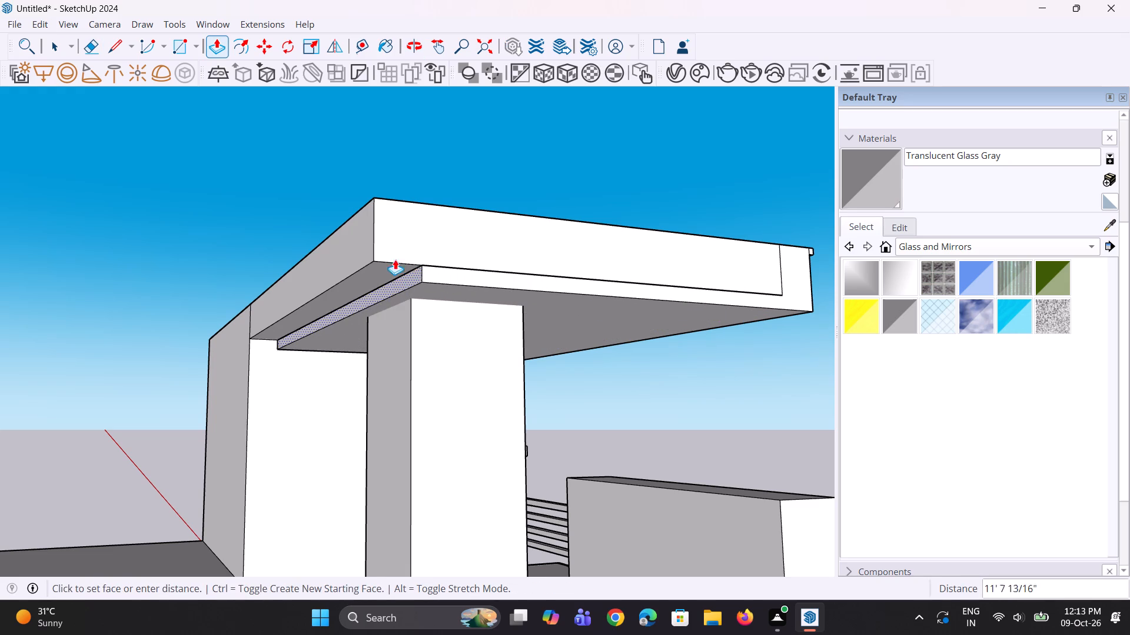
pyautogui.click(365, 244)
# Examine the roof slab and its underside from the side and the front corner of the house.
pyautogui.scroll(-4, 621, 296)
pyautogui.moveTo(677, 300); pyautogui.dragTo(552, 233, button='middle')
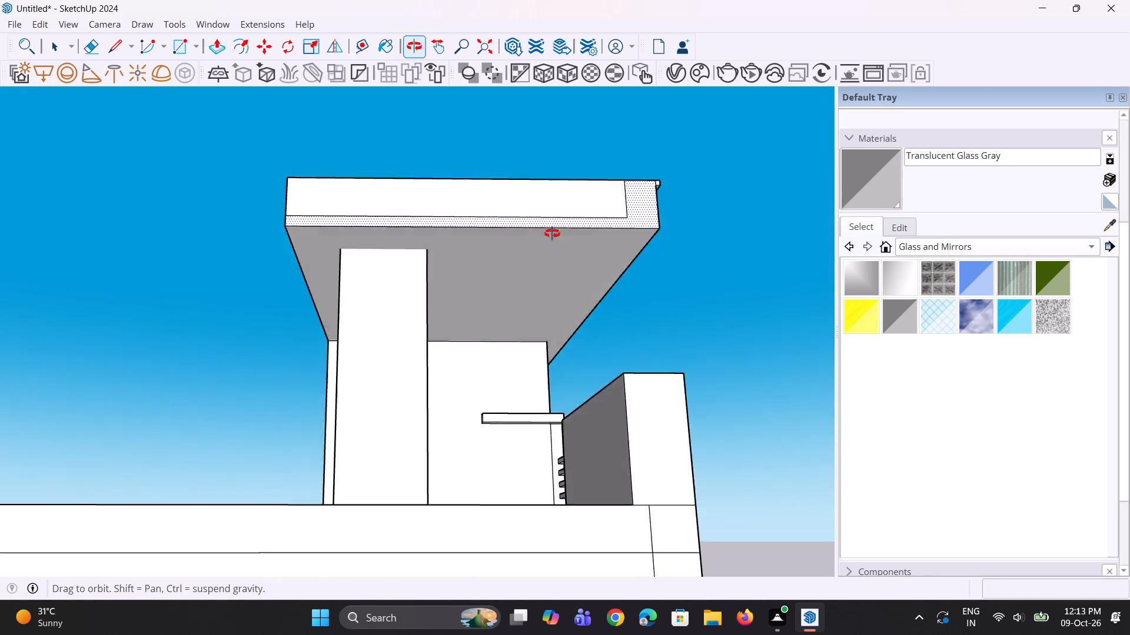
pyautogui.moveTo(552, 233); pyautogui.dragTo(506, 319, button='middle')
pyautogui.scroll(-5, 556, 315)
pyautogui.scroll(1, 610, 312)
pyautogui.moveTo(560, 325); pyautogui.dragTo(416, 345, button='middle')
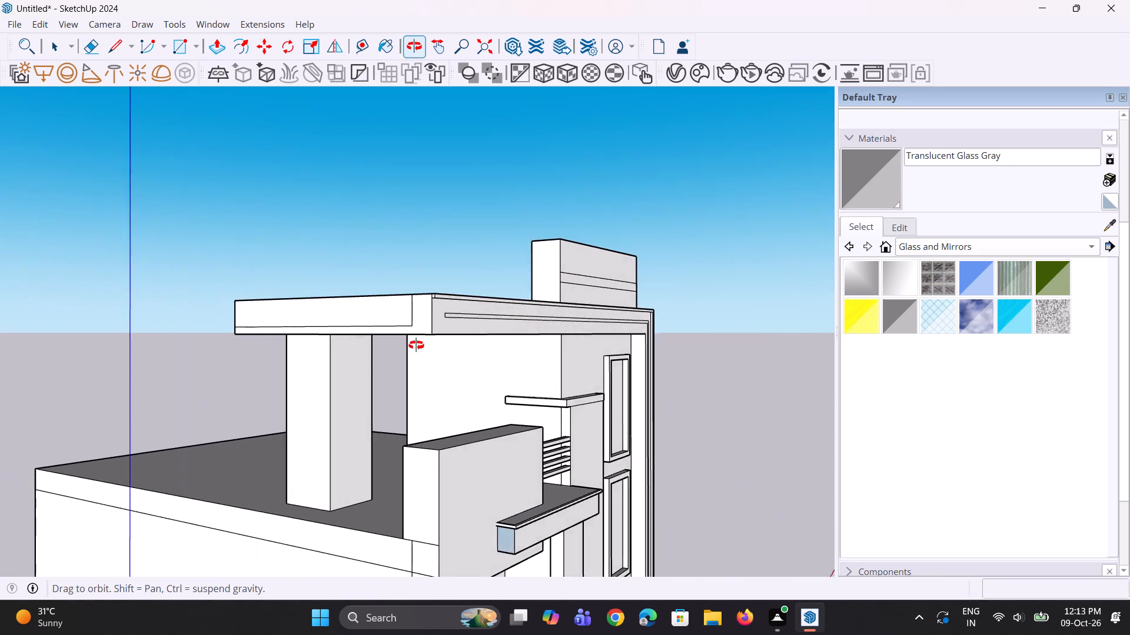
pyautogui.moveTo(416, 345); pyautogui.dragTo(416, 337, button='middle')
pyautogui.scroll(-7, 550, 313)
pyautogui.moveTo(564, 310); pyautogui.dragTo(549, 278, button='middle')
pyautogui.moveTo(529, 317); pyautogui.dragTo(499, 313, button='middle')
pyautogui.moveTo(492, 324); pyautogui.dragTo(498, 283, button='middle')
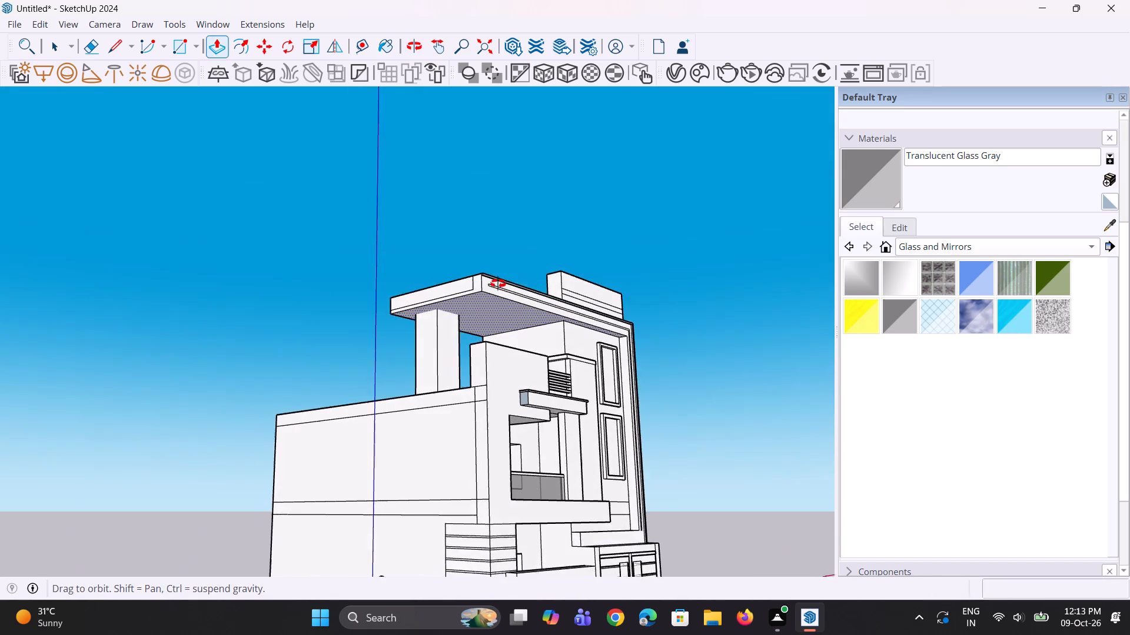
pyautogui.moveTo(498, 283); pyautogui.dragTo(498, 282, button='middle')
# Draw a rectangle about 6' 6" by 2' 5" on the underside of the overhanging roof slab.
pyautogui.press('space')
pyautogui.scroll(1, 475, 305)
pyautogui.moveTo(475, 305); pyautogui.dragTo(483, 282, button='middle')
pyautogui.press('r')
pyautogui.scroll(5, 472, 296)
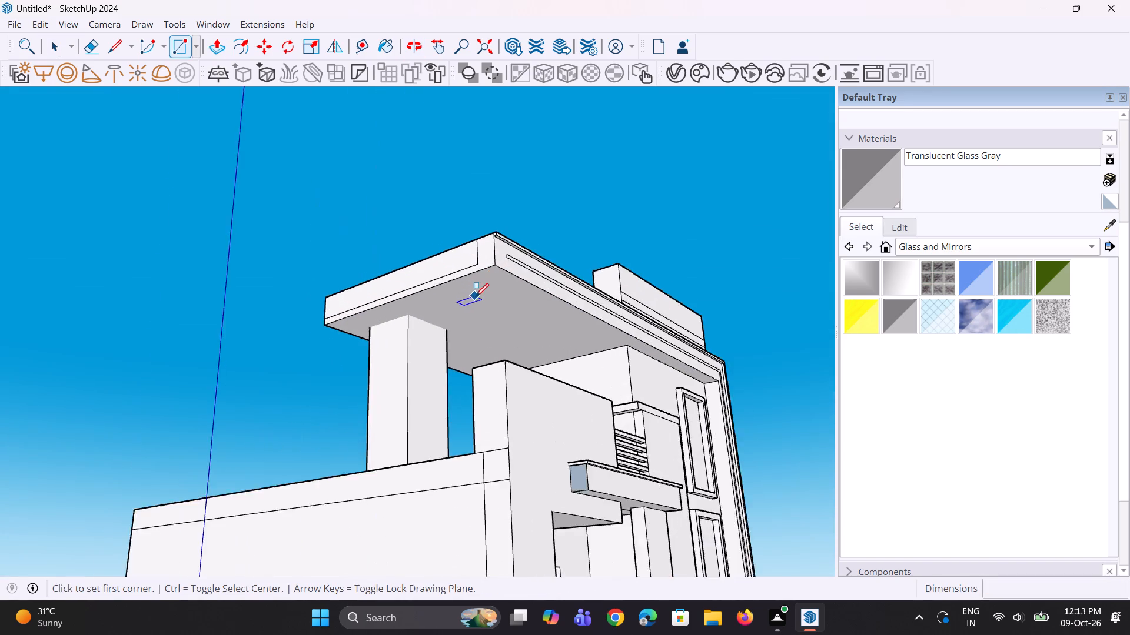
pyautogui.scroll(4, 476, 296)
pyautogui.moveTo(487, 311); pyautogui.dragTo(488, 326, button='middle')
pyautogui.scroll(3, 496, 323)
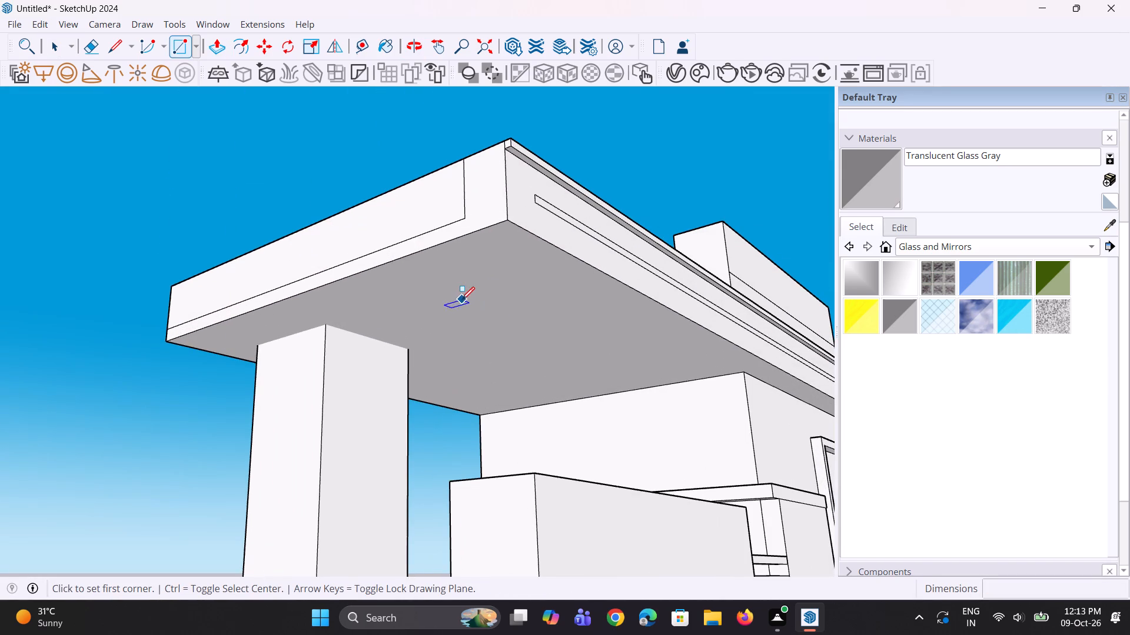
pyautogui.click(461, 298)
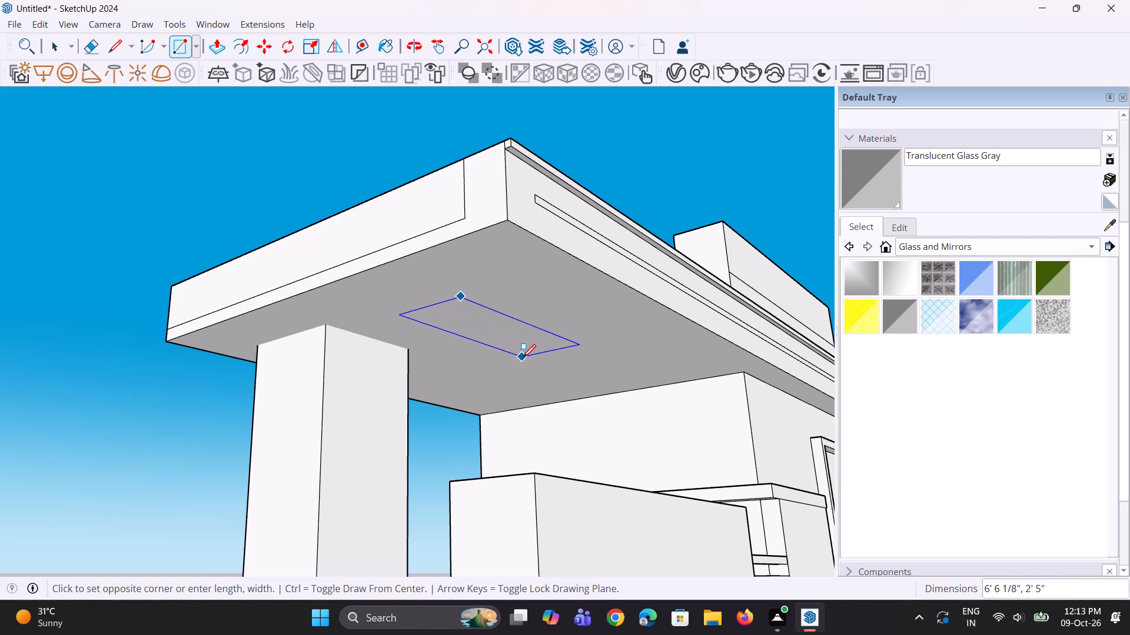
pyautogui.click(522, 358)
# Move the underside rectangle about 1' 11" toward the roof slab's front edge.
pyautogui.moveTo(521, 350); pyautogui.dragTo(534, 316, button='middle')
pyautogui.press('space')
pyautogui.click(525, 329)
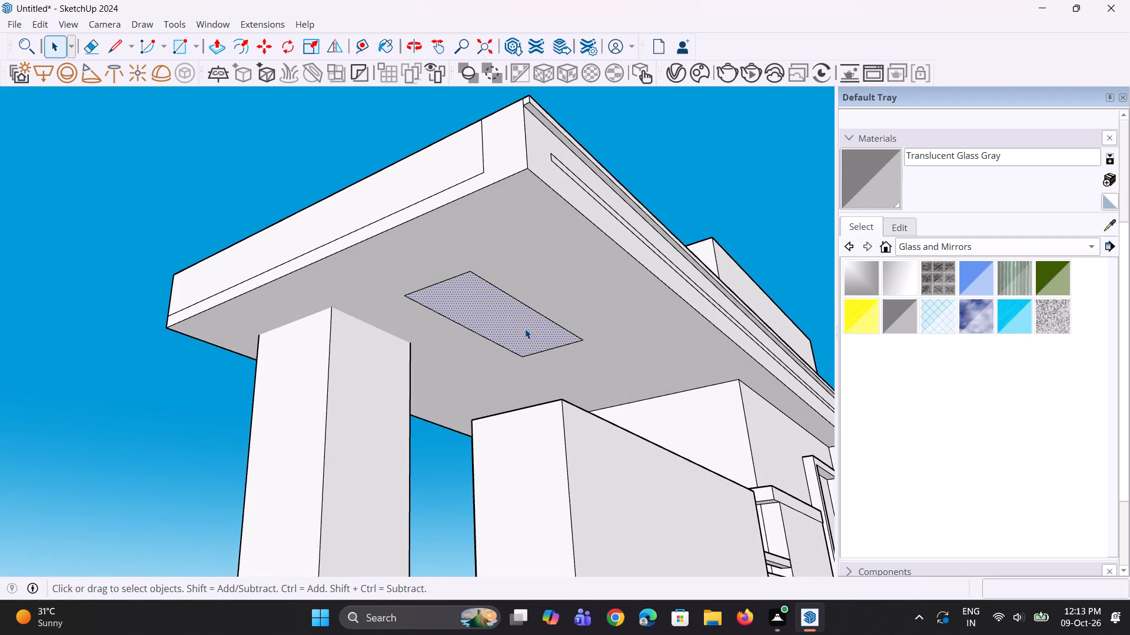
pyautogui.press('m')
pyautogui.click(581, 343)
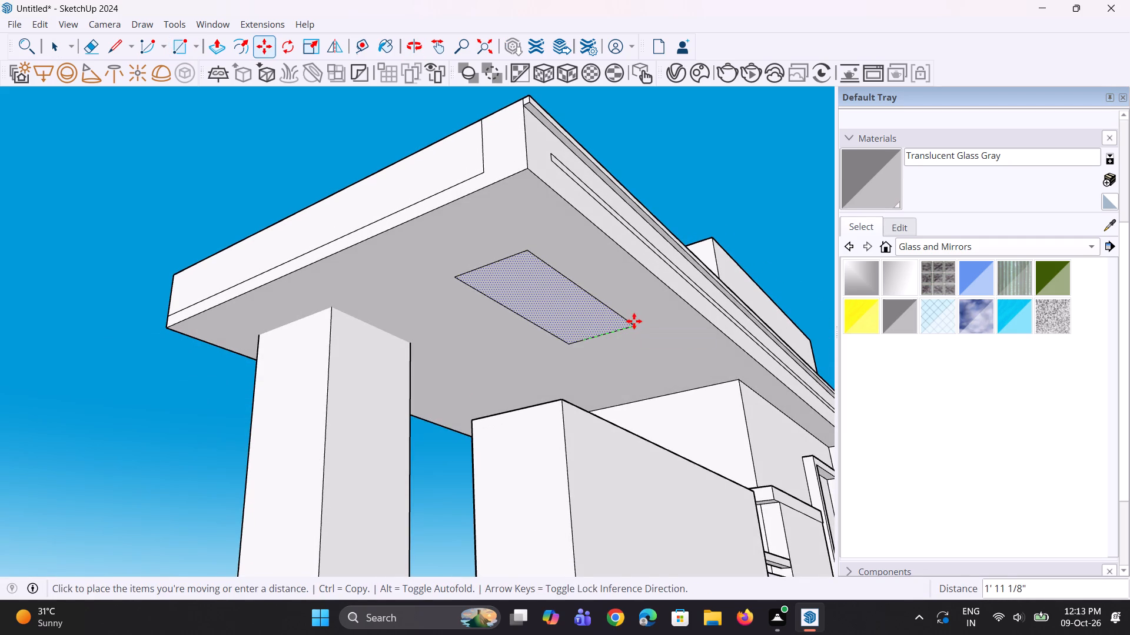
pyautogui.click(634, 321)
# Move the front edge of the underside rectangle about 10 1/4" toward the roof slab's front edge.
pyautogui.press('space')
pyautogui.click(619, 314)
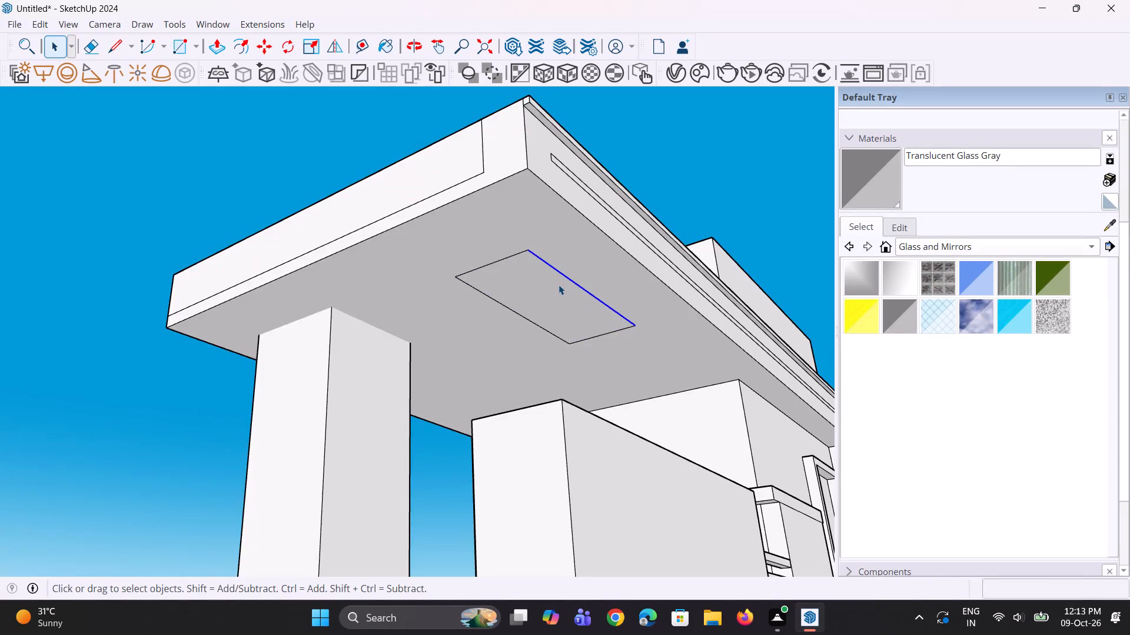
pyautogui.scroll(2, 559, 284)
pyautogui.press('m')
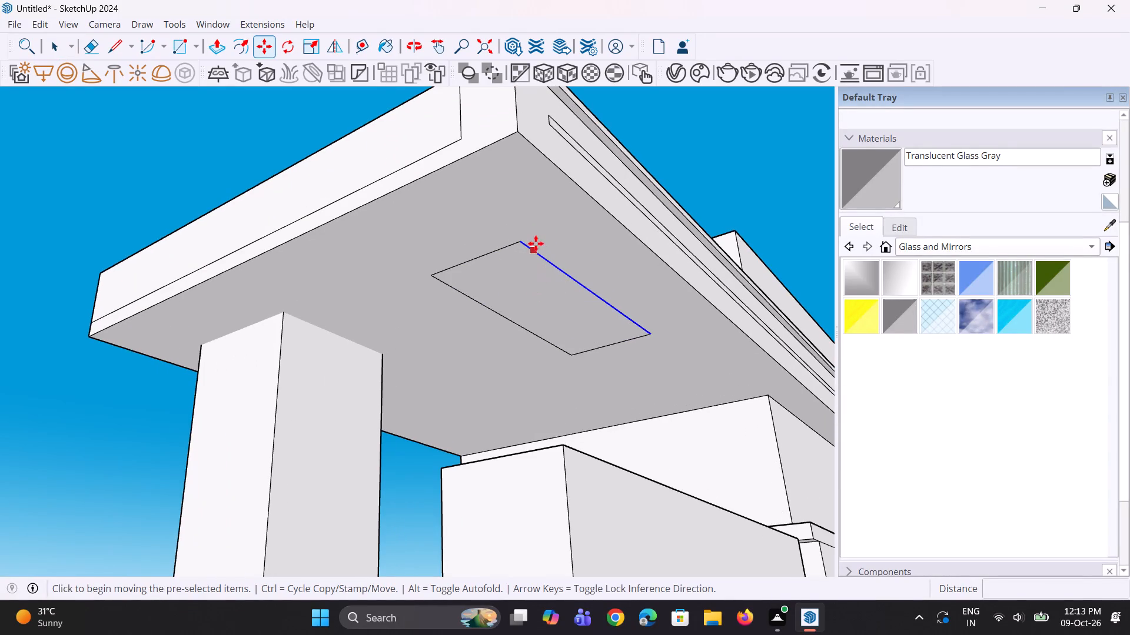
pyautogui.click(526, 240)
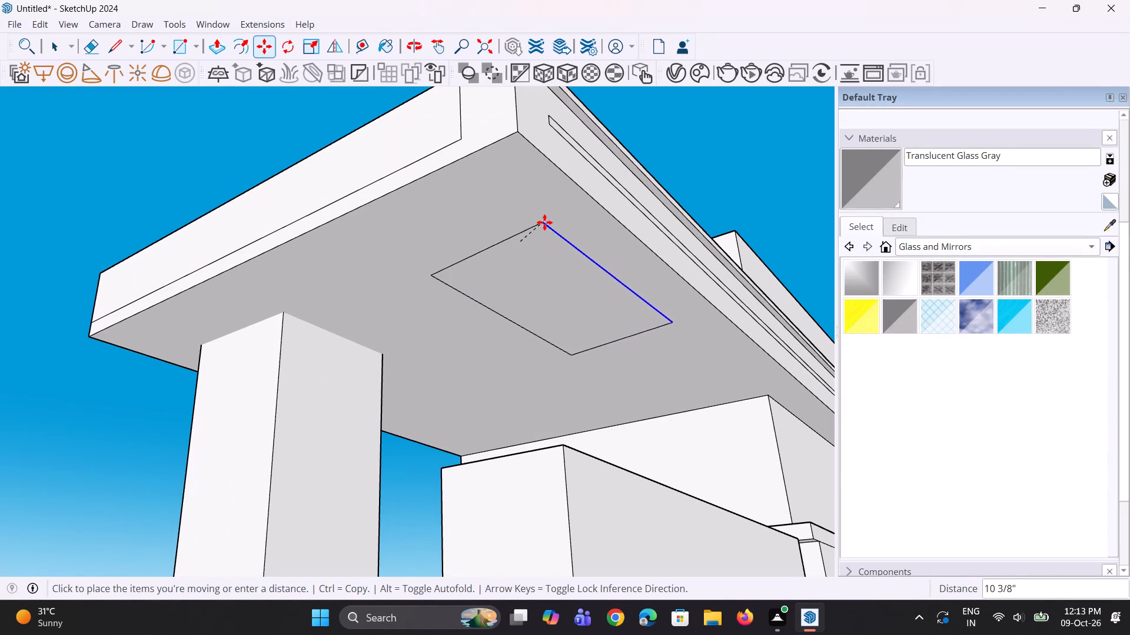
pyautogui.click(553, 224)
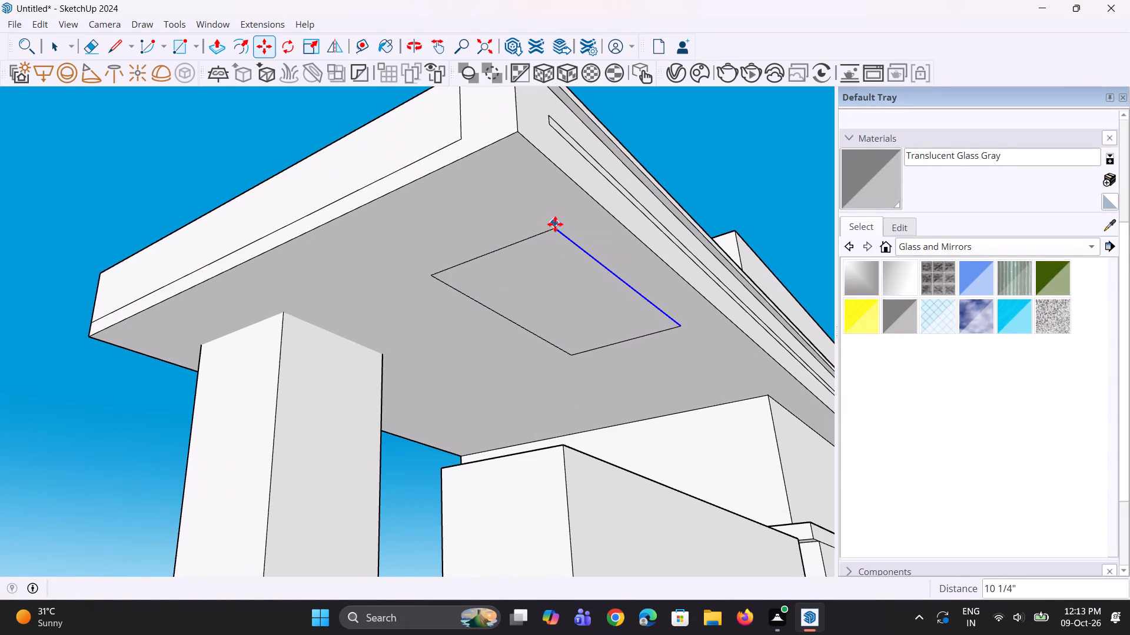
pyautogui.press('space')
pyautogui.press('space')
pyautogui.click(723, 162)
# Examine the rectangle on the roof slab's underside in relation to the whole front elevation.
pyautogui.moveTo(638, 290); pyautogui.dragTo(487, 304, button='middle')
pyautogui.scroll(-17, 580, 303)
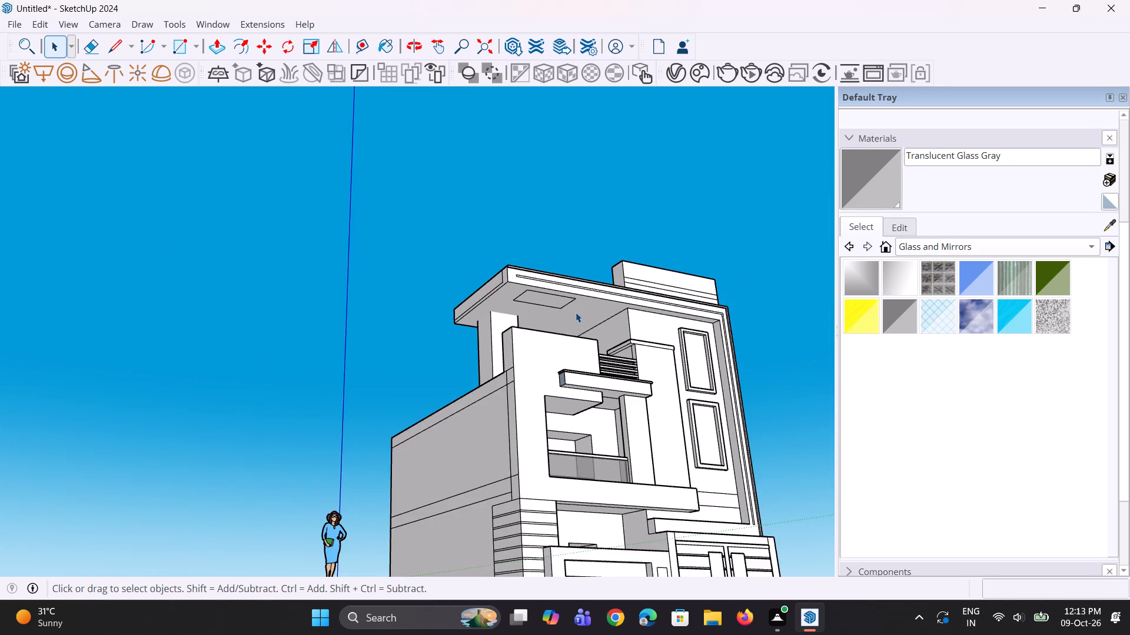
pyautogui.scroll(-2, 576, 312)
pyautogui.moveTo(597, 311); pyautogui.dragTo(545, 352, button='middle')
pyautogui.scroll(1, 579, 332)
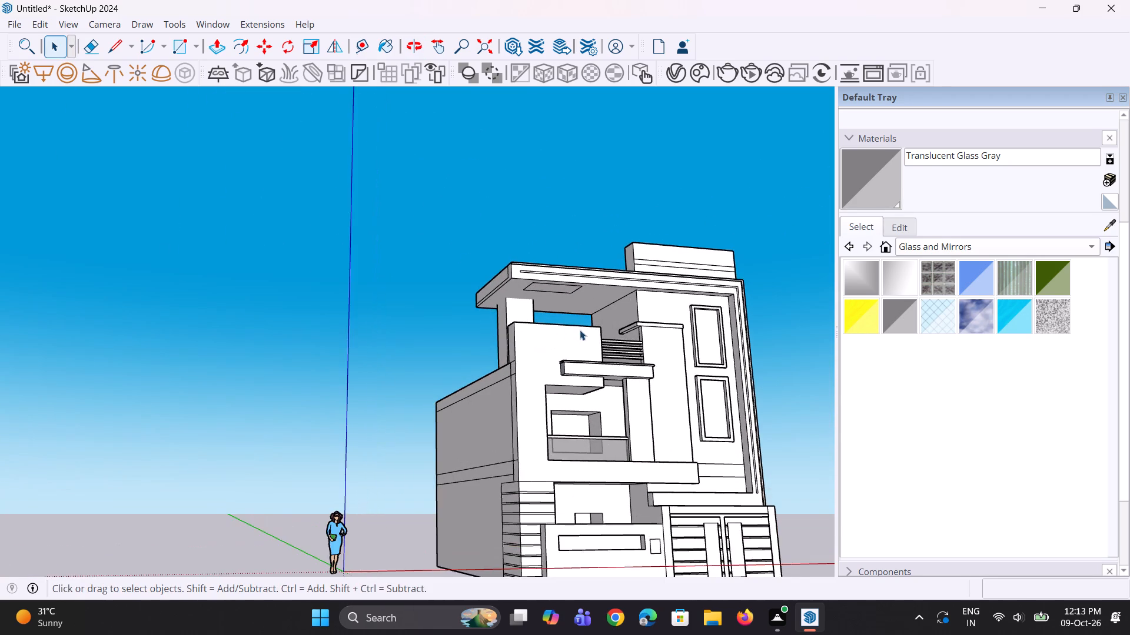
pyautogui.scroll(1, 580, 330)
pyautogui.moveTo(536, 307); pyautogui.dragTo(523, 279, button='middle')
pyautogui.scroll(6, 536, 293)
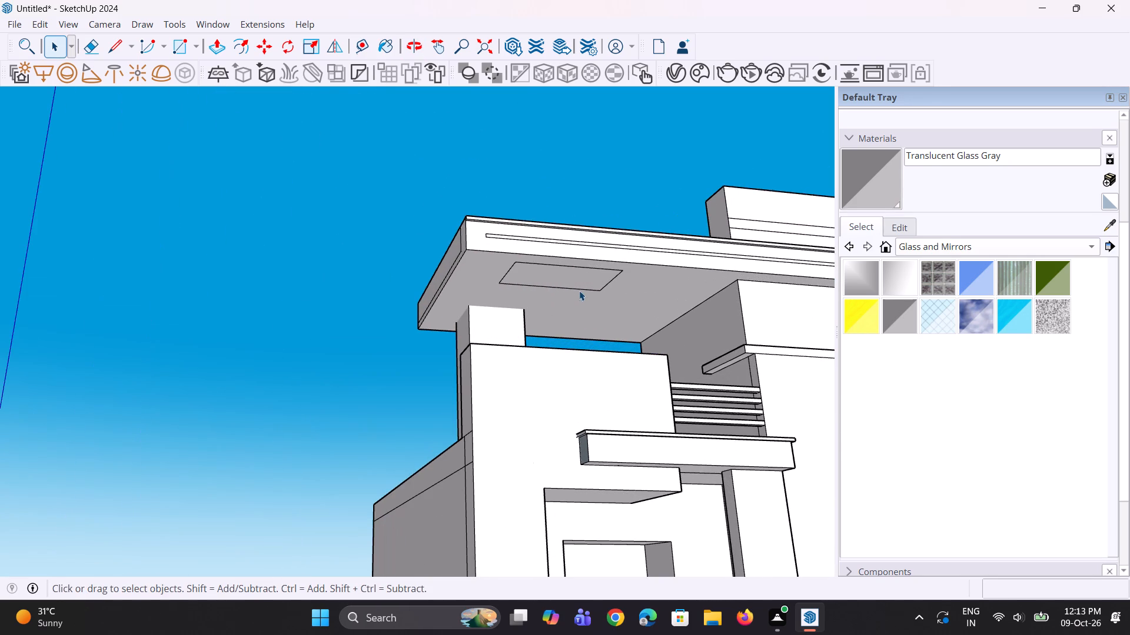
# Move the rear edge of the underside rectangle toward the back of the roof slab to deepen the rectangle.
pyautogui.click(580, 290)
pyautogui.scroll(9, 580, 290)
pyautogui.press('m')
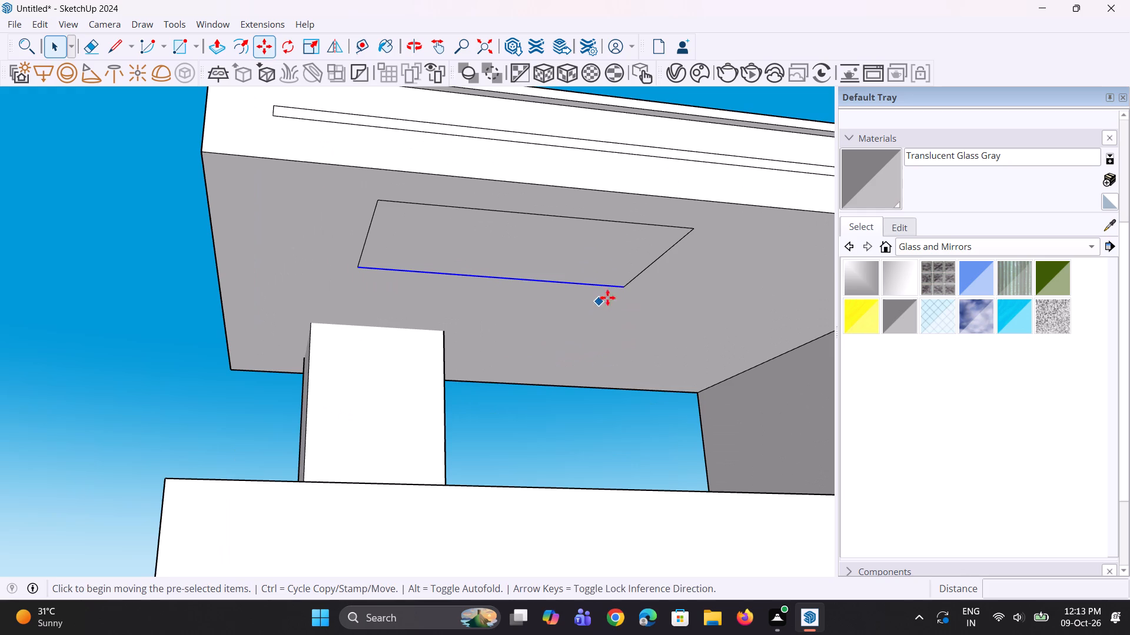
pyautogui.click(619, 290)
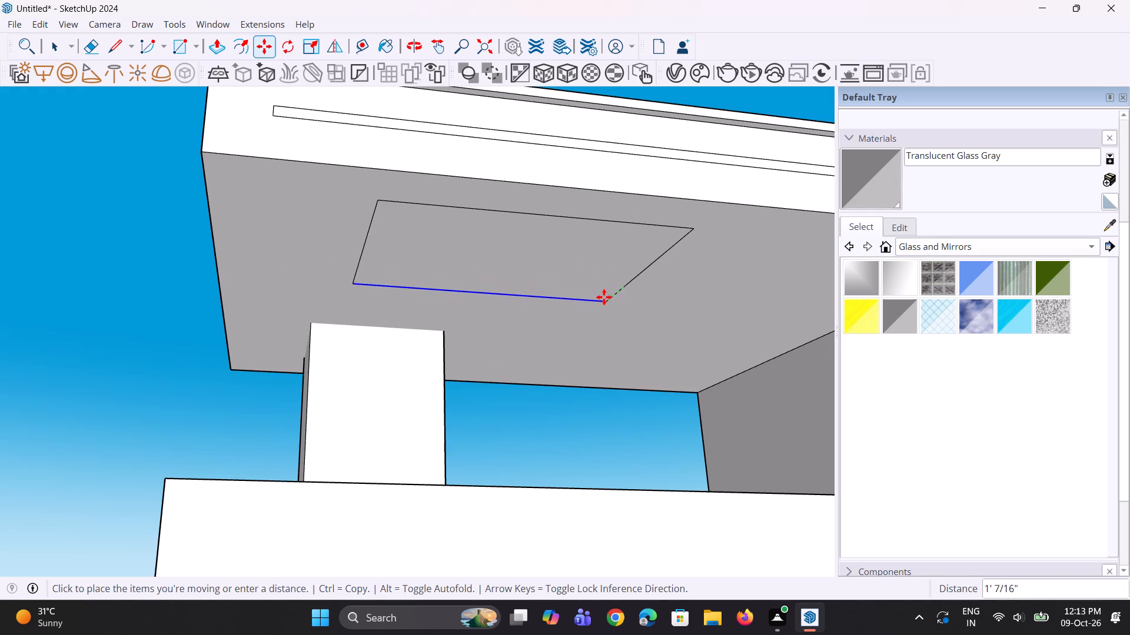
pyautogui.press('Escape')
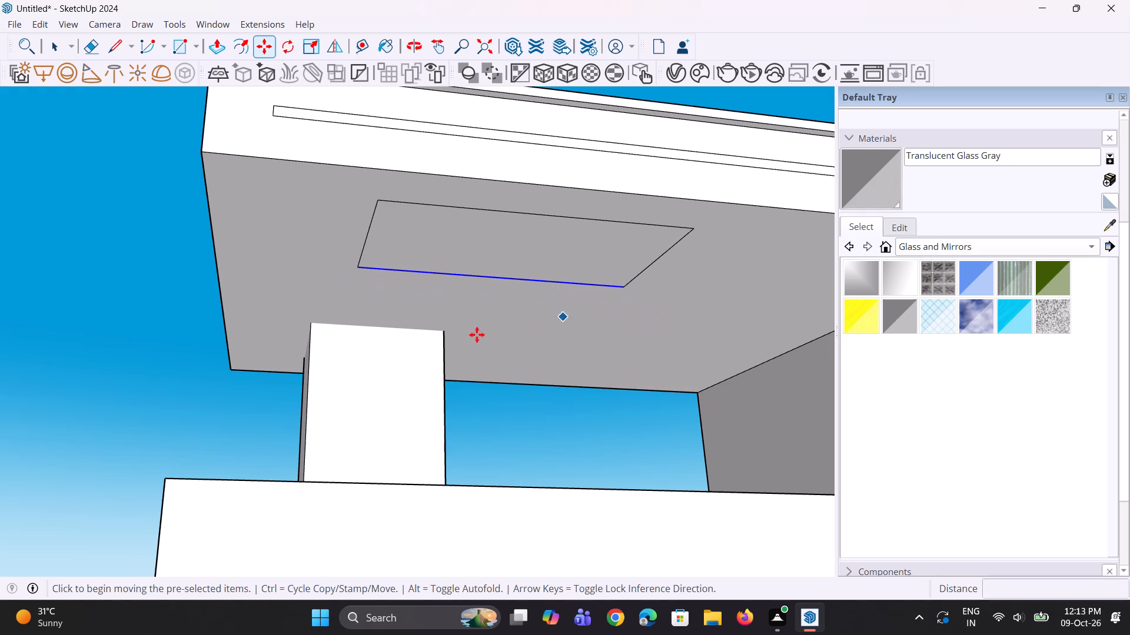
pyautogui.moveTo(468, 335); pyautogui.dragTo(797, 353, button='middle')
pyautogui.scroll(5, 582, 305)
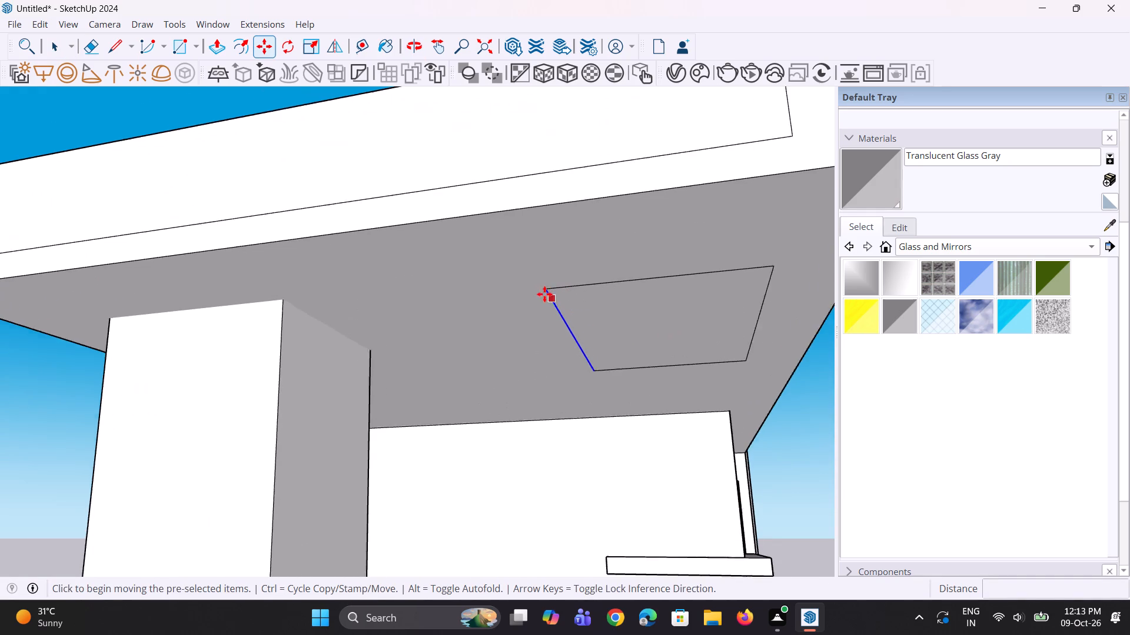
pyautogui.click(545, 289)
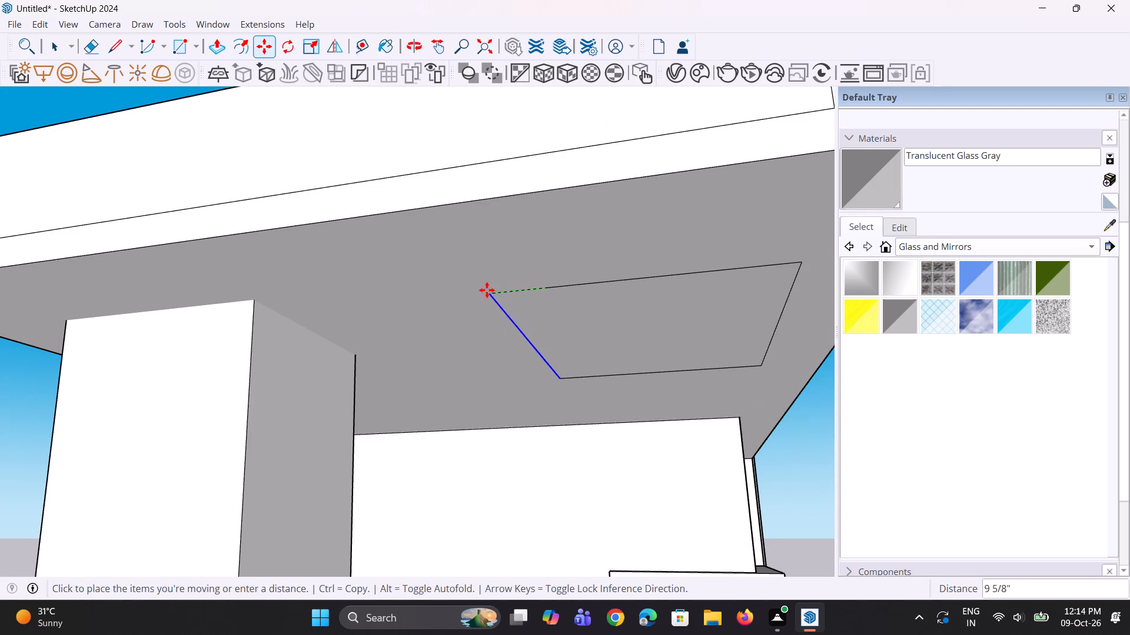
pyautogui.click(467, 289)
pyautogui.scroll(-4, 471, 302)
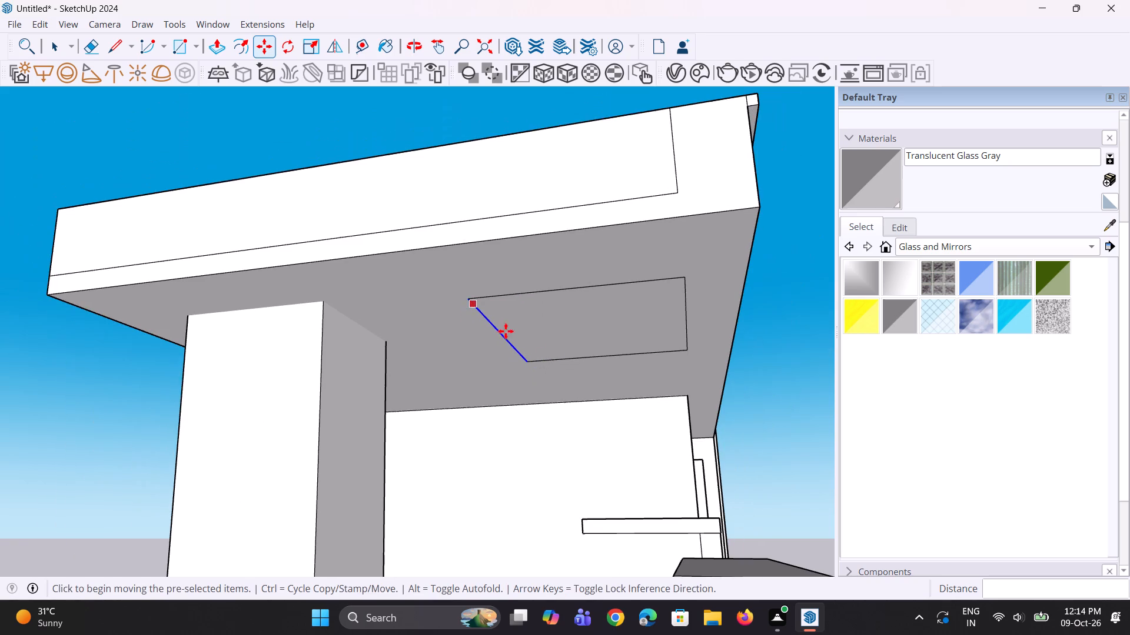
pyautogui.press('space')
pyautogui.click(776, 393)
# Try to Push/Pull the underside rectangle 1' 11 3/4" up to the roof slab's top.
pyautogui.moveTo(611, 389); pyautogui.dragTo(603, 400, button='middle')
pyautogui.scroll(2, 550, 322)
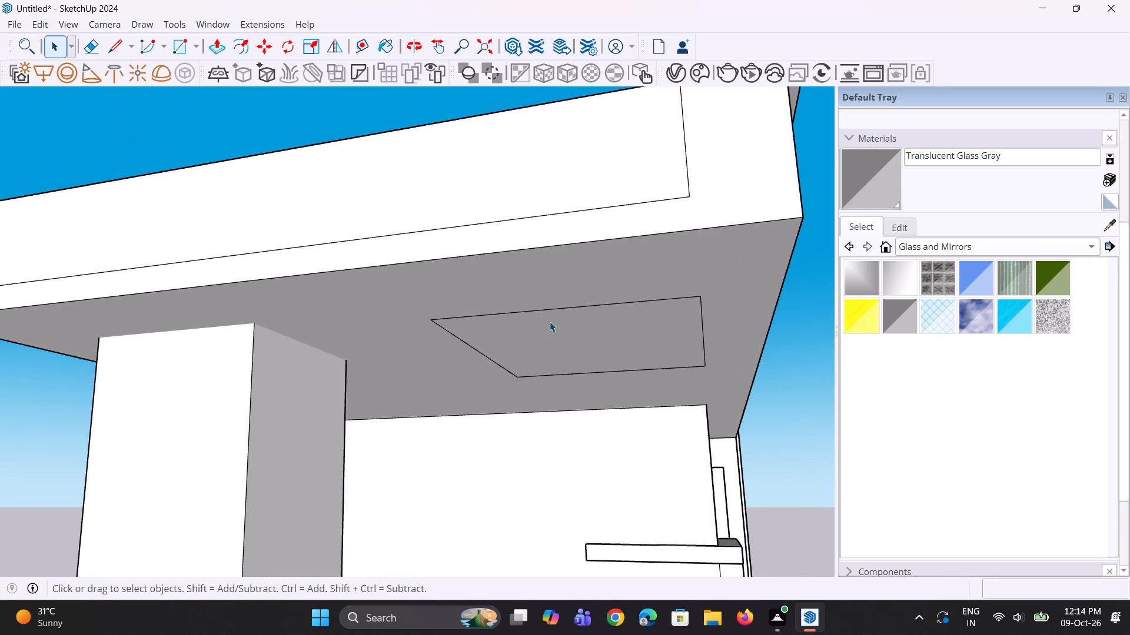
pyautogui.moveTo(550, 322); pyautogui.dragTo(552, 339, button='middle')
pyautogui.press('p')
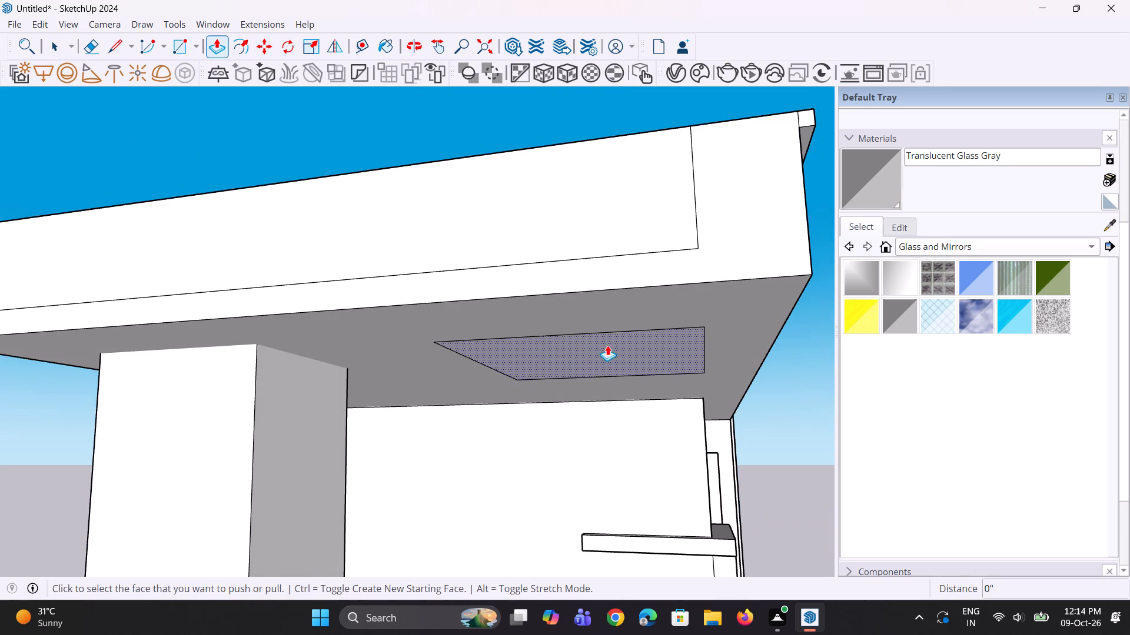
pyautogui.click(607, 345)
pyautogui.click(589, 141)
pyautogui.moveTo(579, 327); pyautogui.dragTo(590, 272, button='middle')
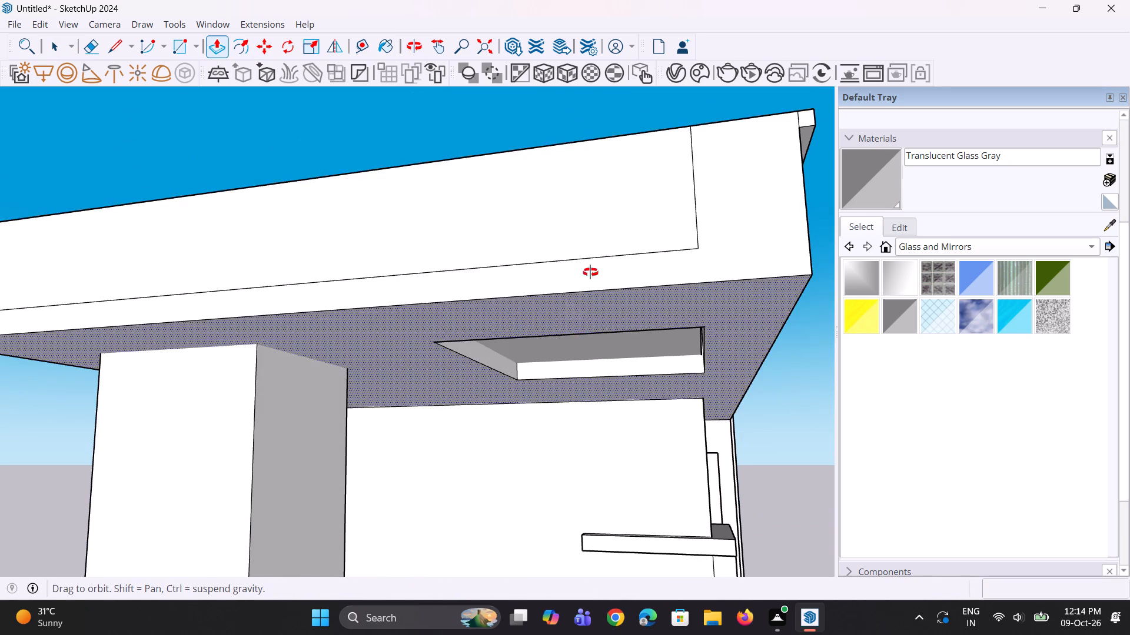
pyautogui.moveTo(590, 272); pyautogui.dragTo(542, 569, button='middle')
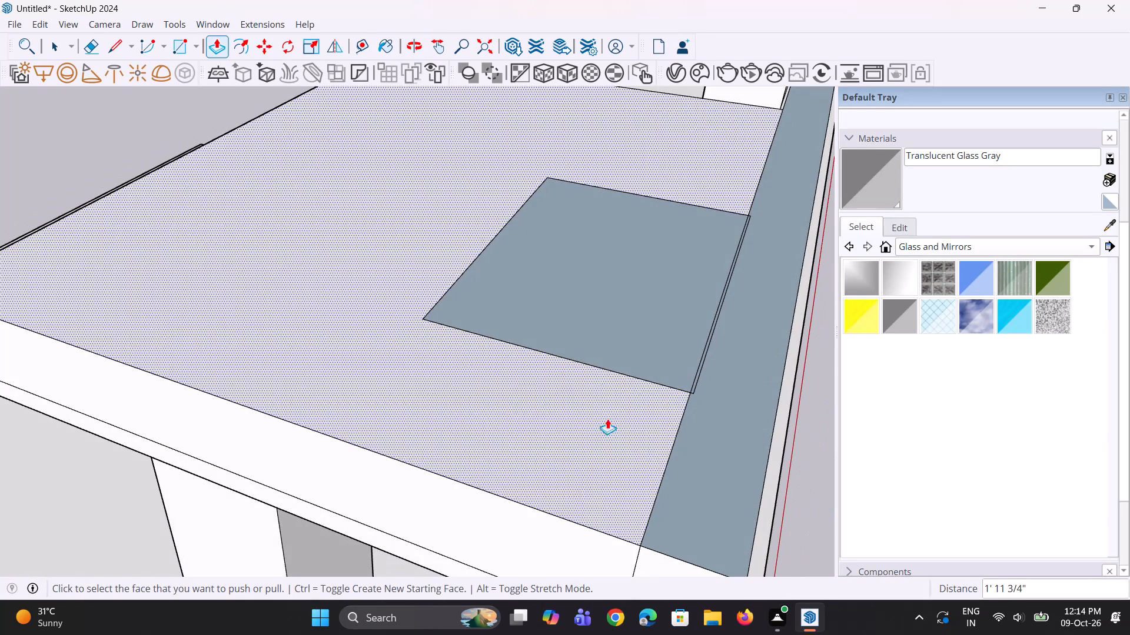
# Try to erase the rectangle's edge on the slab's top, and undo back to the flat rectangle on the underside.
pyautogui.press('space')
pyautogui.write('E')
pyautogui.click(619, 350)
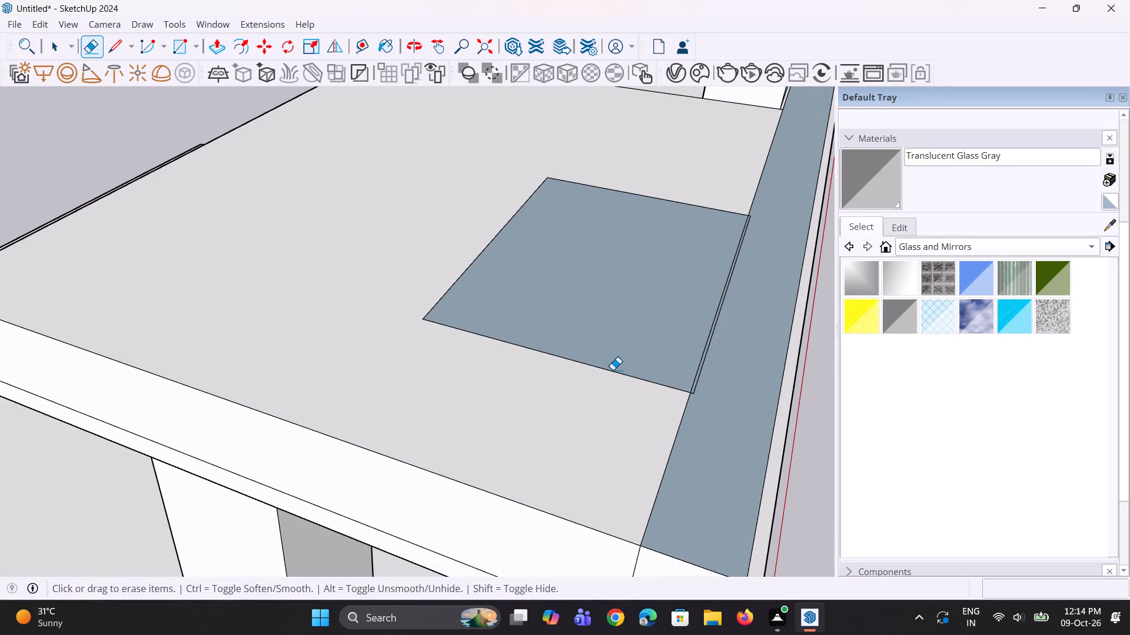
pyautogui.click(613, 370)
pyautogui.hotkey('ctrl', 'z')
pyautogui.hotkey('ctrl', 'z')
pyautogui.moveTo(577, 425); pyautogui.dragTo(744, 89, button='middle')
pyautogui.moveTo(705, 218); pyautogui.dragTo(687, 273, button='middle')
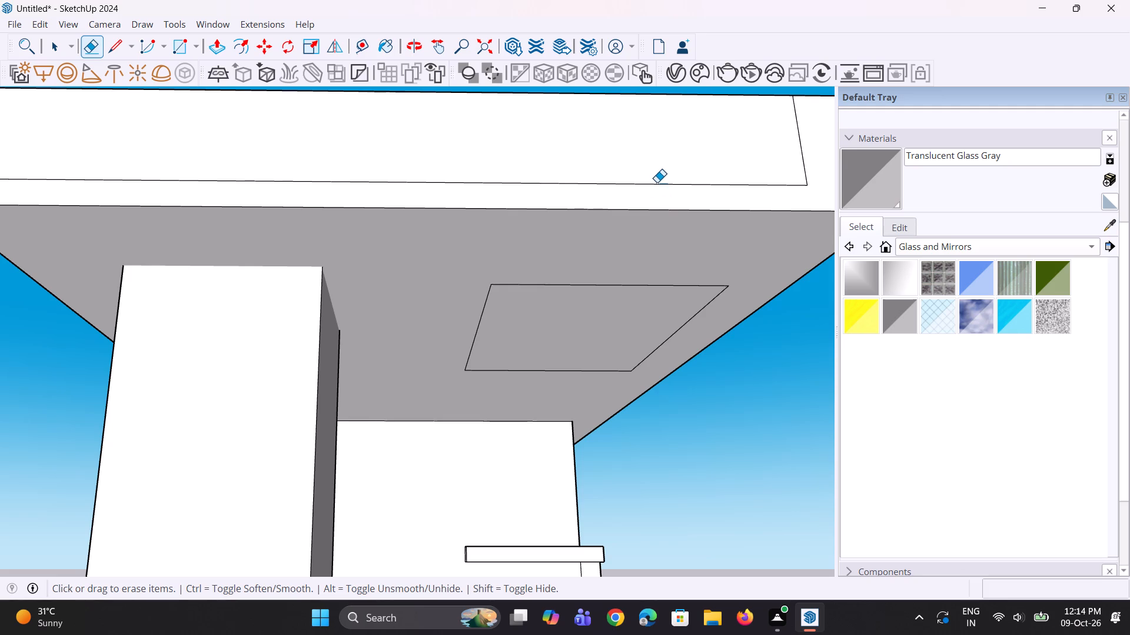
# Erase the leftover horizontal and vertical lines on the roof slab's side face.
pyautogui.click(657, 182)
pyautogui.click(801, 156)
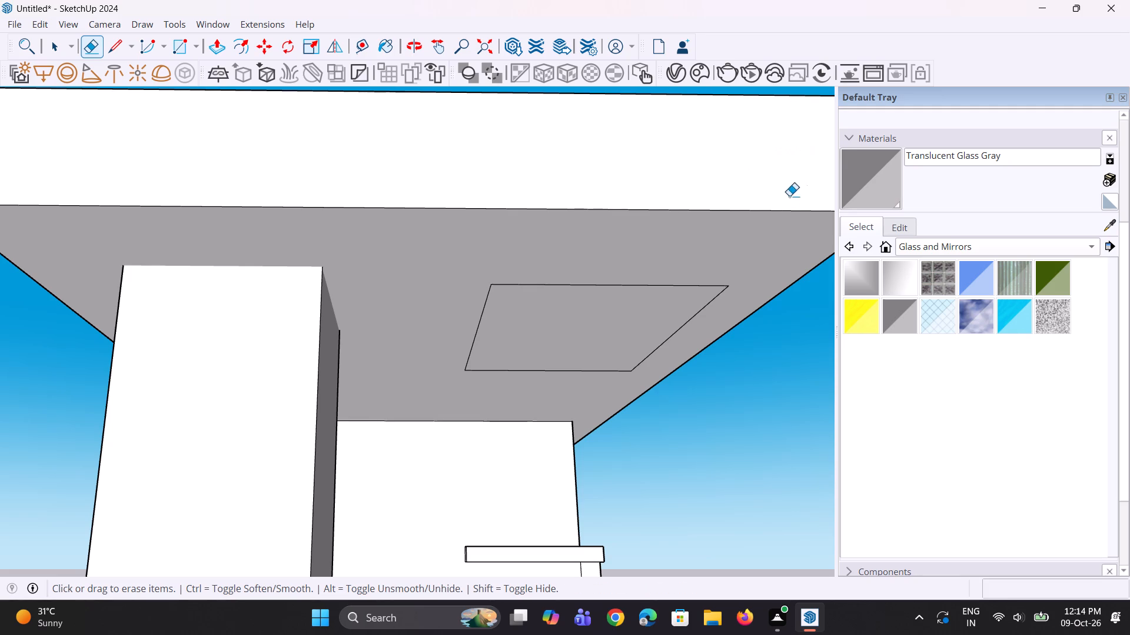
# Push/Pull the underside rectangle 5/8" up into the roof slab as a shallow recess.
pyautogui.scroll(-4, 785, 216)
pyautogui.moveTo(660, 287); pyautogui.dragTo(603, 336, button='middle')
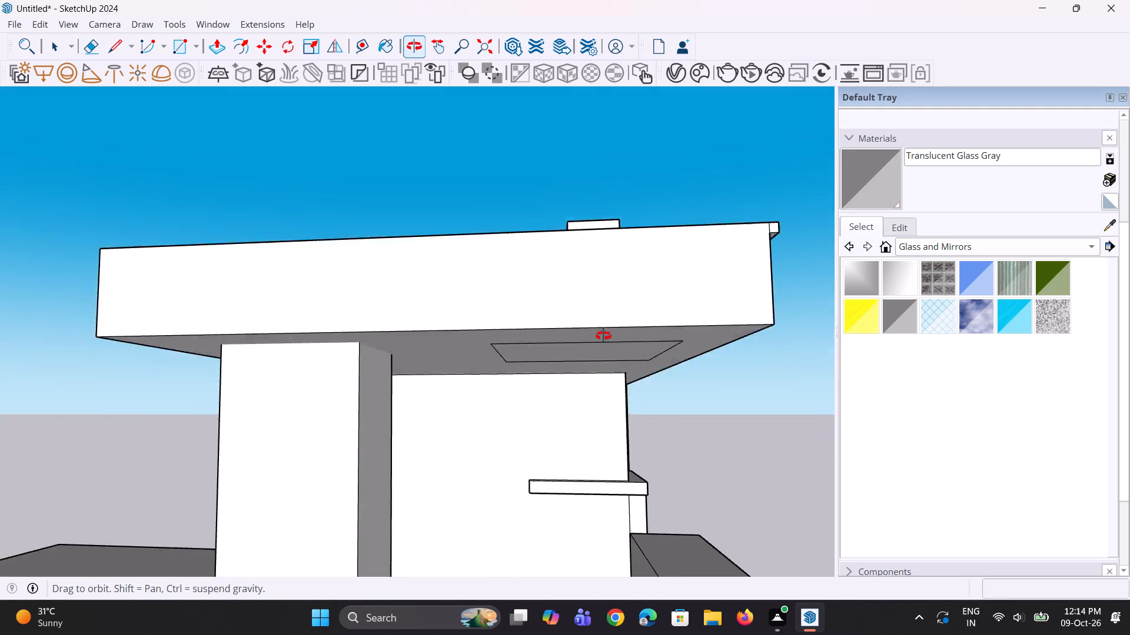
pyautogui.moveTo(603, 336); pyautogui.dragTo(610, 349, button='middle')
pyautogui.press('p')
pyautogui.moveTo(604, 359); pyautogui.dragTo(609, 303, button='middle')
pyautogui.click(609, 308)
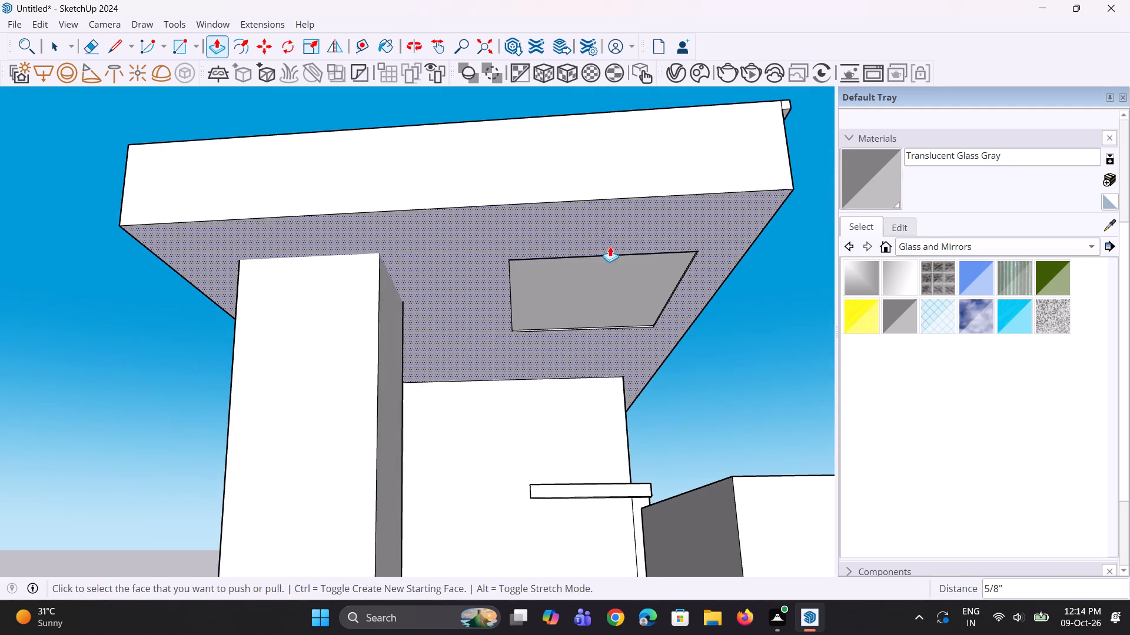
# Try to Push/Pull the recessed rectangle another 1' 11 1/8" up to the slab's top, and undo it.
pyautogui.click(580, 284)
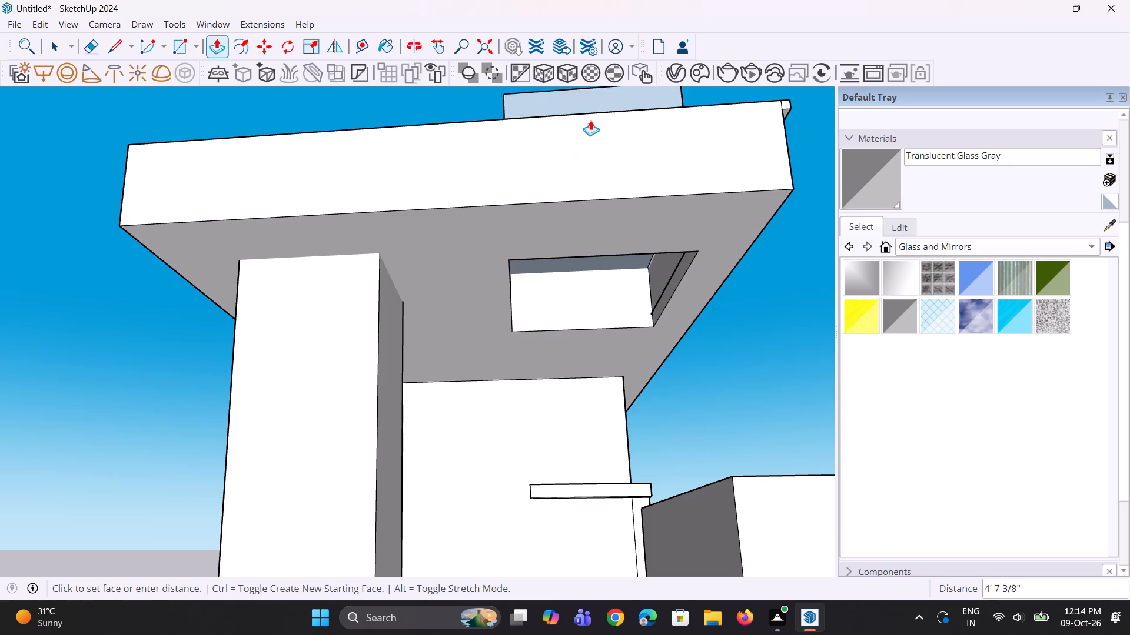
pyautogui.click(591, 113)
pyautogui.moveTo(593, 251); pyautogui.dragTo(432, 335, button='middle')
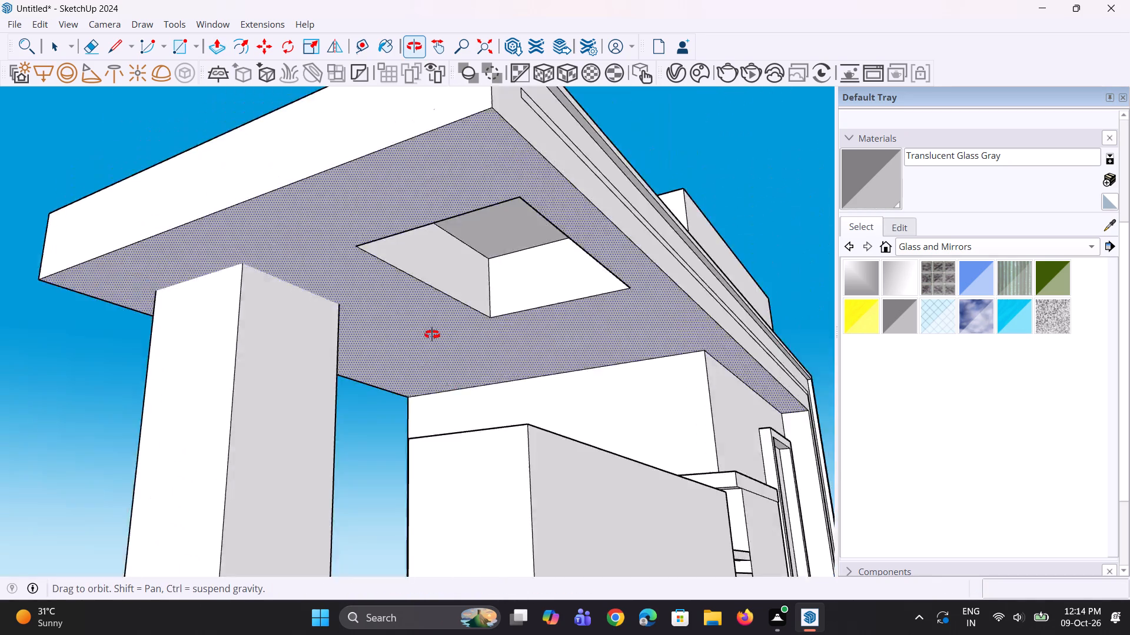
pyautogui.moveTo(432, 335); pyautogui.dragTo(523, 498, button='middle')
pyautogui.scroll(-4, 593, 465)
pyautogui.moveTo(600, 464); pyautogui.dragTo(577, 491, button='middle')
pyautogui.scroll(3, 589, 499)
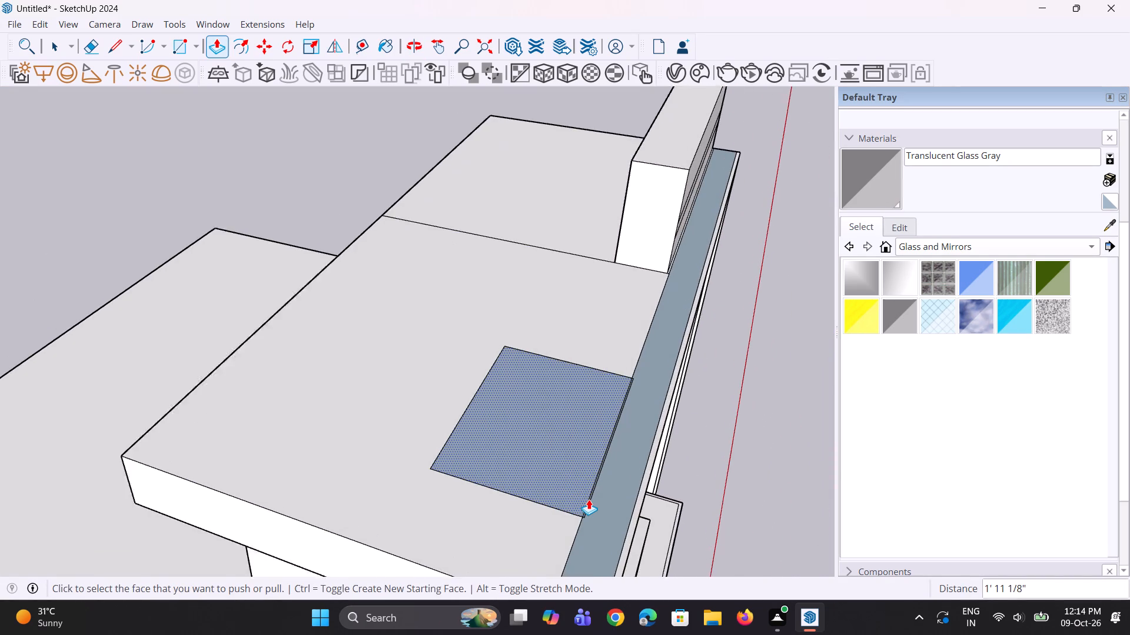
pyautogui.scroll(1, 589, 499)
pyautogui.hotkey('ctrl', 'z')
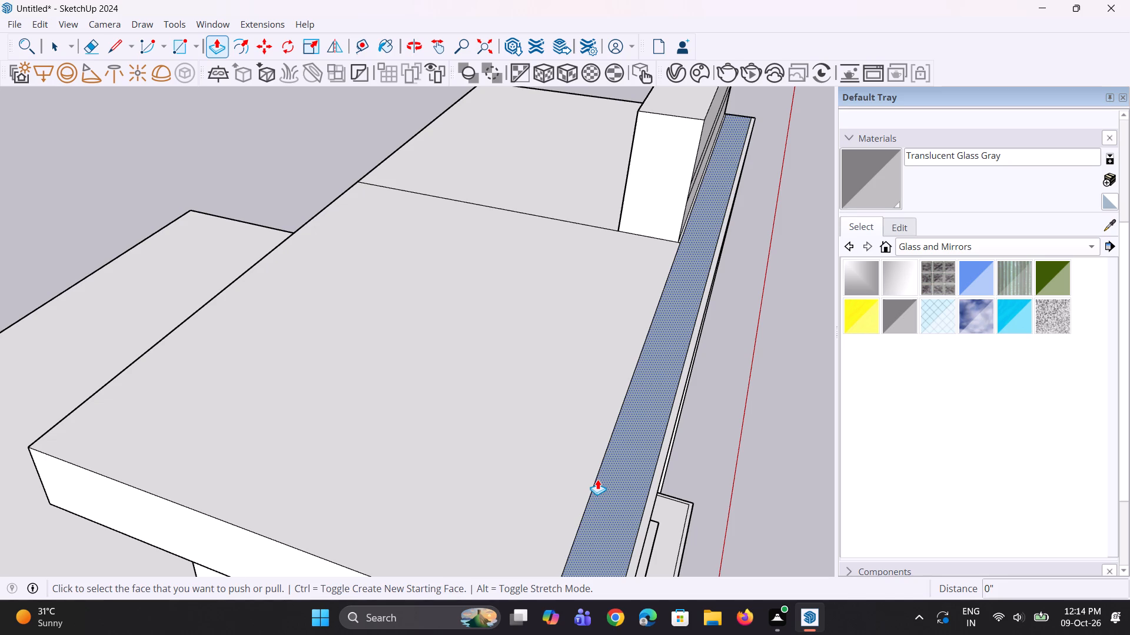
# Examine the roof slab's top, front lip and the shallow underside recess from several angles.
pyautogui.press('e')
pyautogui.scroll(-3, 623, 436)
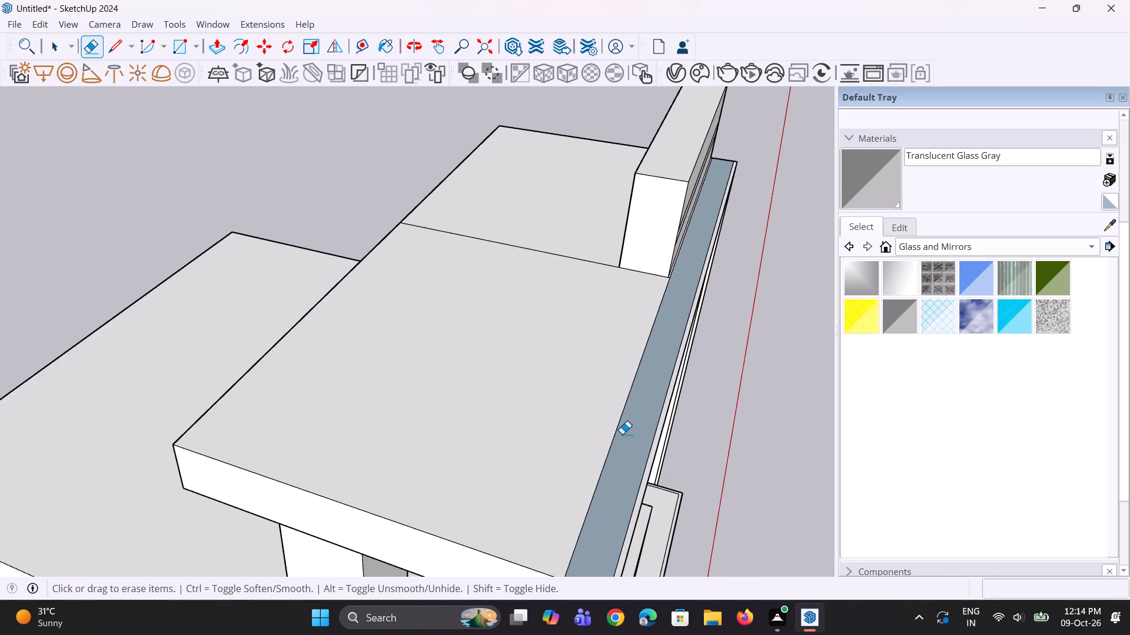
pyautogui.scroll(-1, 629, 430)
pyautogui.moveTo(630, 429); pyautogui.dragTo(377, 342, button='middle')
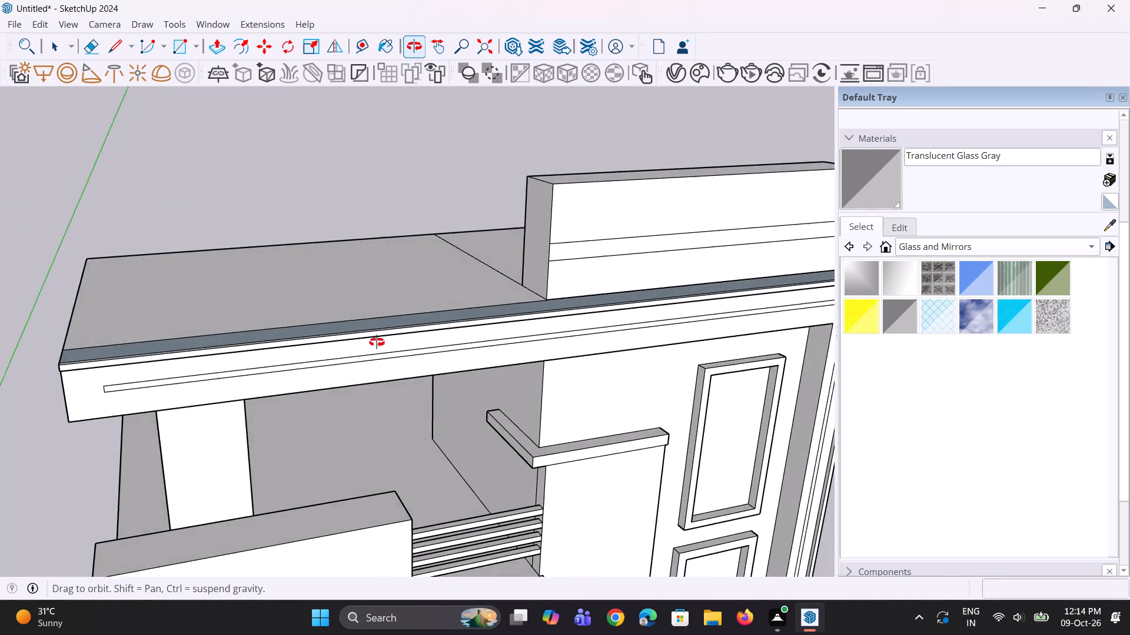
pyautogui.moveTo(377, 342); pyautogui.dragTo(576, 193, button='middle')
pyautogui.scroll(5, 531, 216)
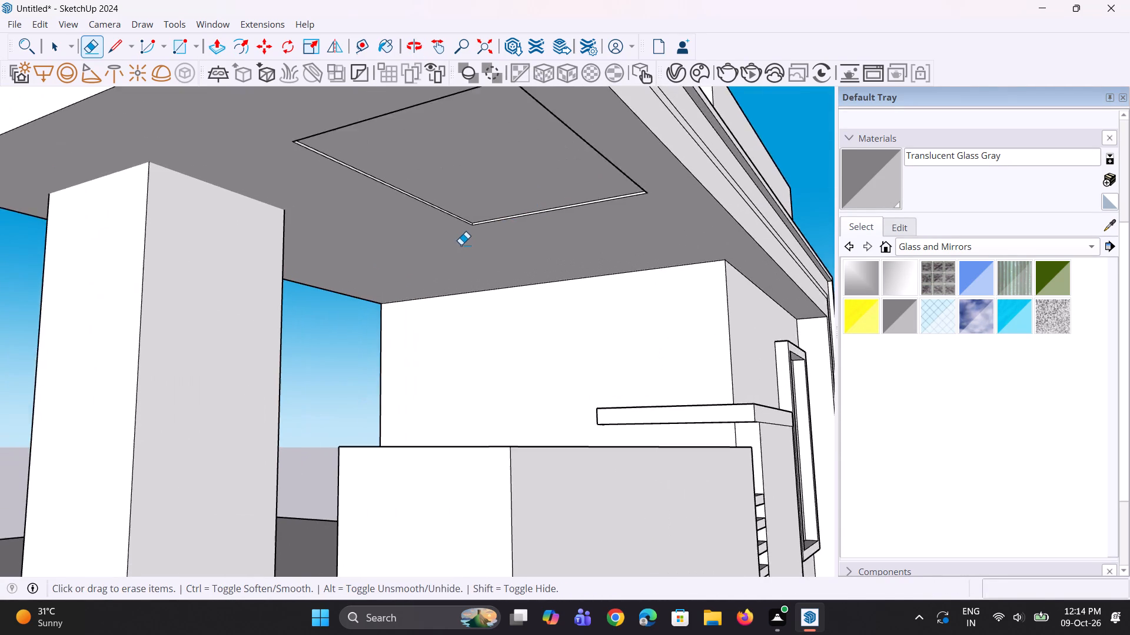
pyautogui.scroll(1, 462, 248)
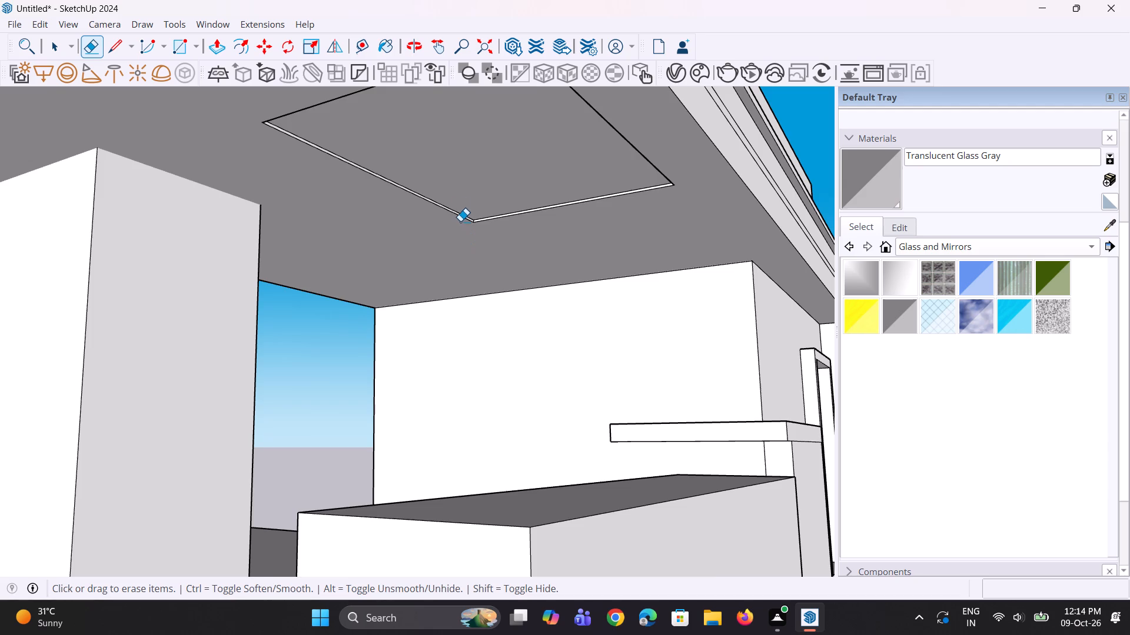
pyautogui.scroll(-4, 457, 202)
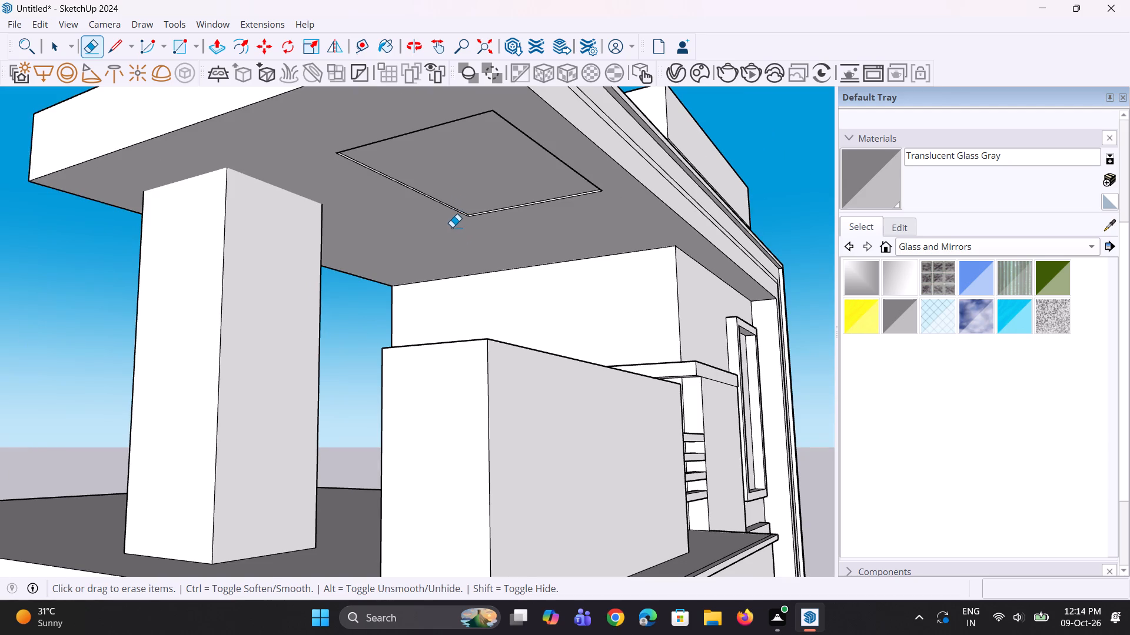
pyautogui.scroll(-4, 581, 184)
pyautogui.moveTo(578, 216); pyautogui.dragTo(544, 316, button='middle')
pyautogui.scroll(1, 508, 263)
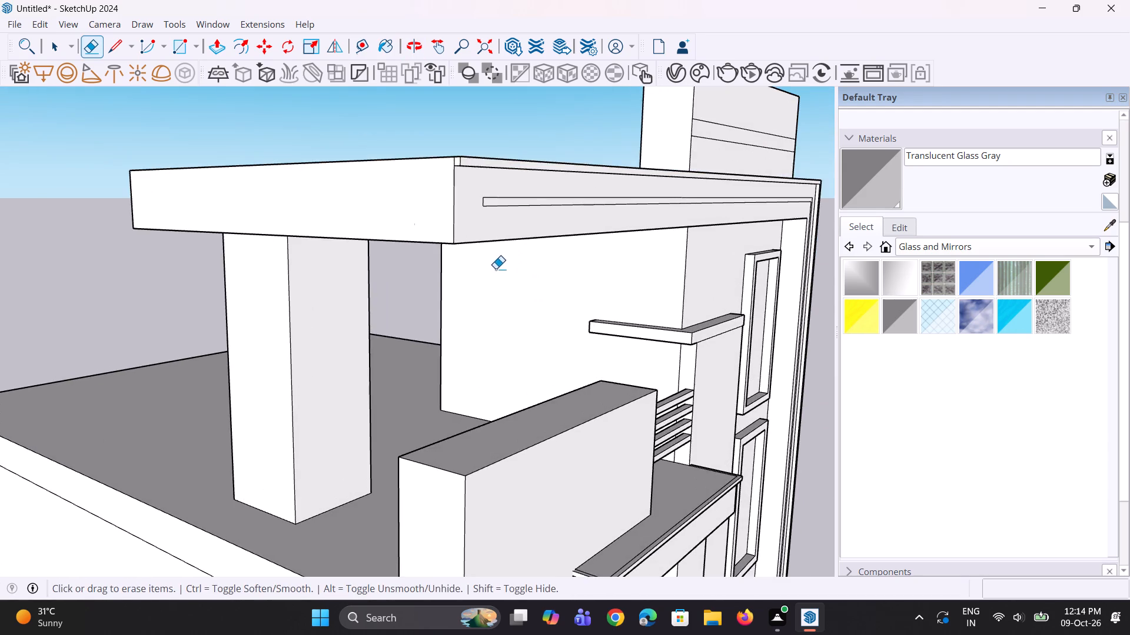
# Erase the line separating the front strip from the rest of the roof slab's top face.
pyautogui.moveTo(496, 272); pyautogui.dragTo(609, 371, button='middle')
pyautogui.click(639, 327)
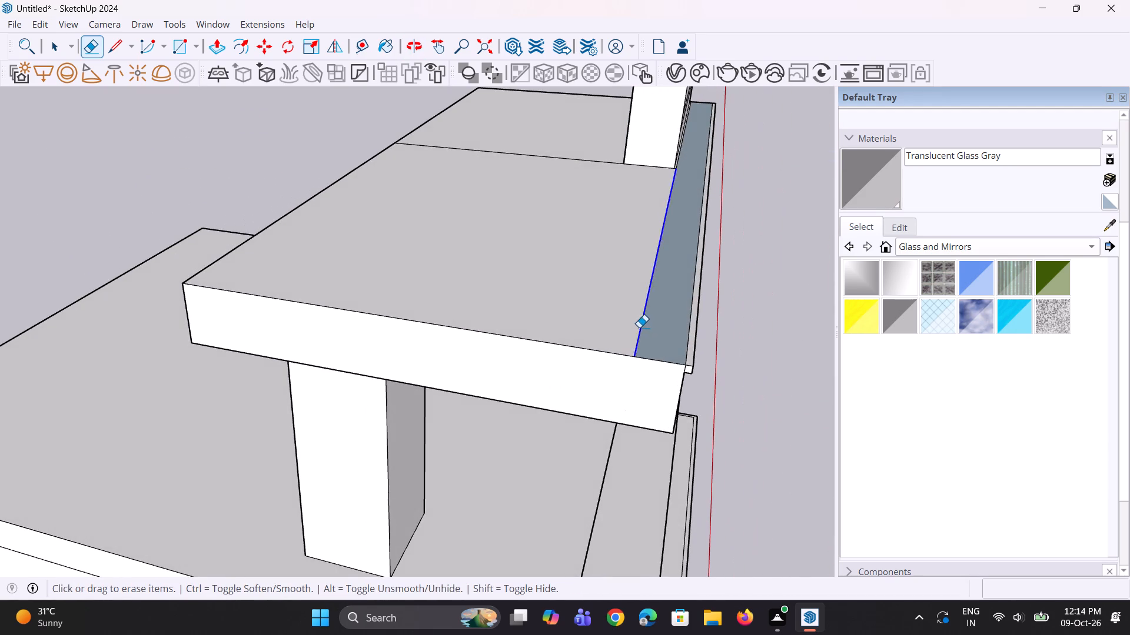
pyautogui.scroll(-3, 623, 340)
pyautogui.moveTo(623, 362); pyautogui.dragTo(508, 259, button='middle')
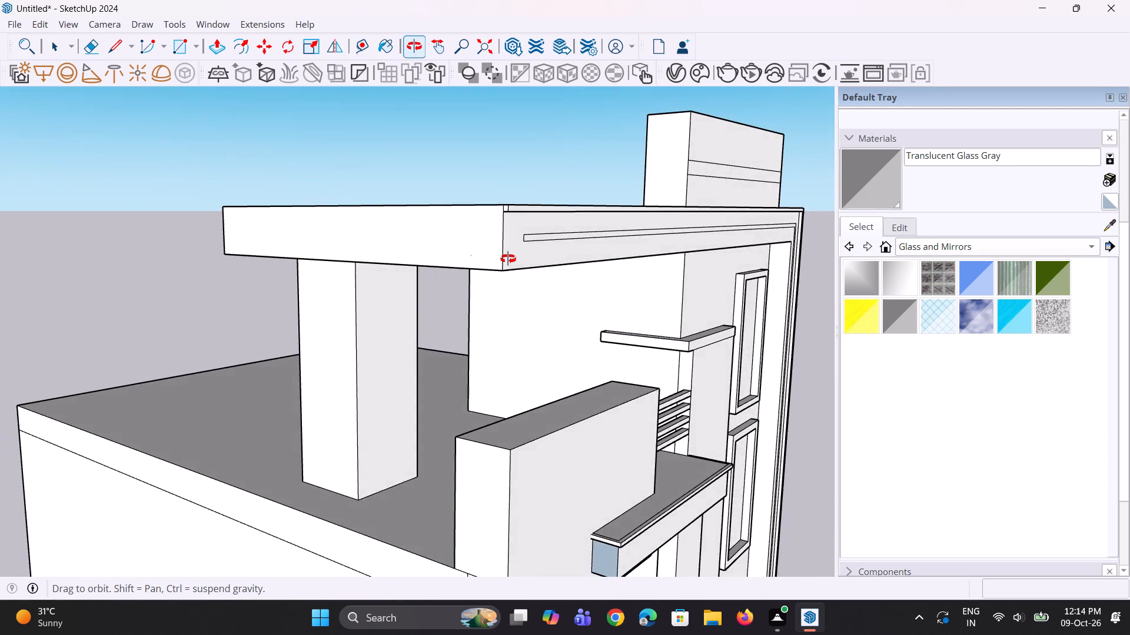
# Push/Pull the recessed underside rectangle 1' 11 1/8" up to the slab's top to cut an opening through the roof slab.
pyautogui.moveTo(508, 259); pyautogui.dragTo(650, 176, button='middle')
pyautogui.moveTo(584, 216); pyautogui.dragTo(586, 201, button='middle')
pyautogui.press('space')
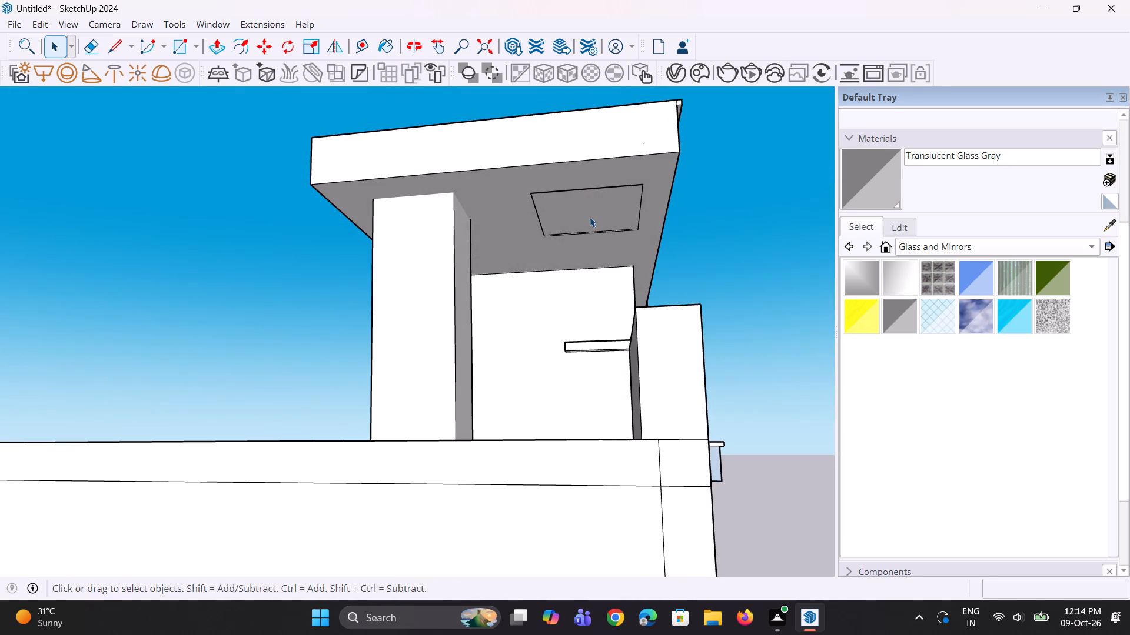
pyautogui.press('p')
pyautogui.click(590, 216)
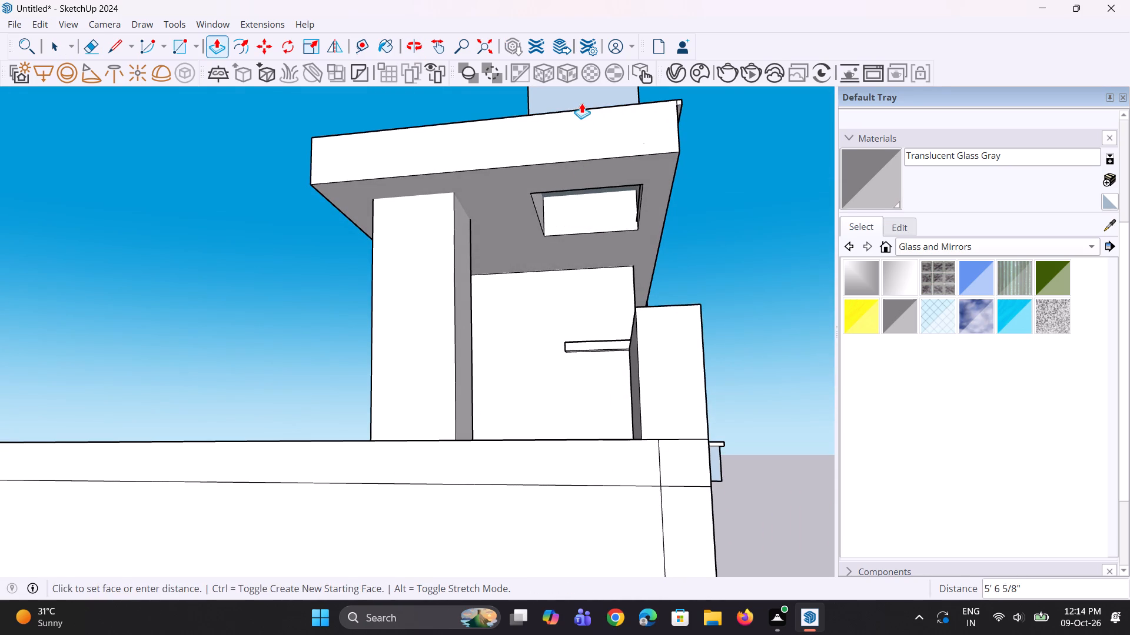
pyautogui.click(320, 139)
pyautogui.moveTo(629, 223); pyautogui.dragTo(557, 442, button='middle')
pyautogui.scroll(-4, 549, 415)
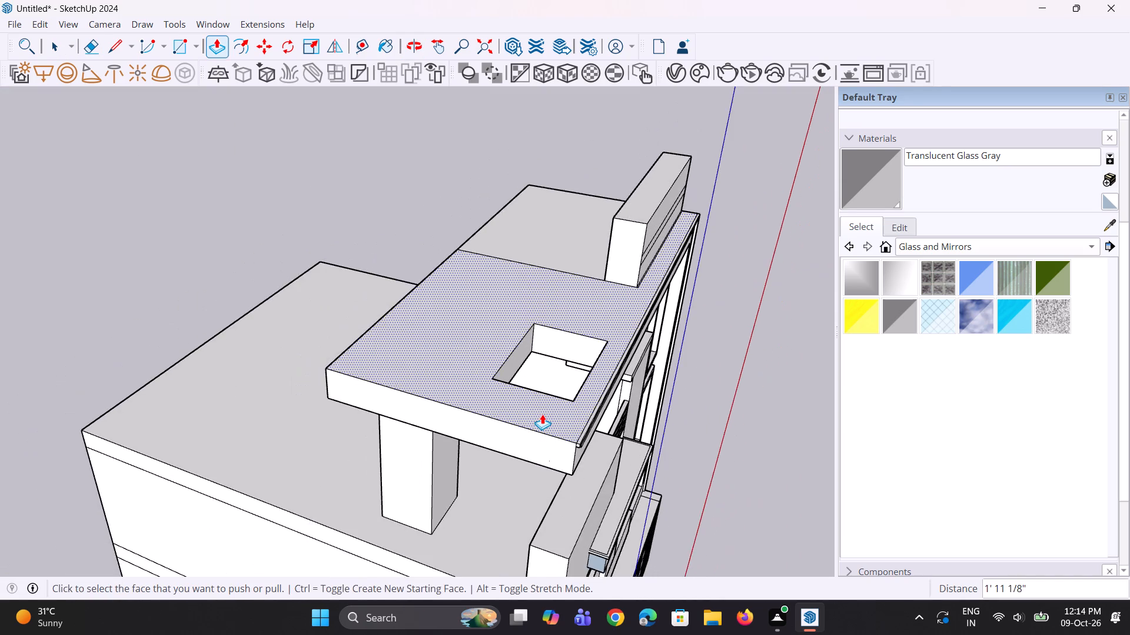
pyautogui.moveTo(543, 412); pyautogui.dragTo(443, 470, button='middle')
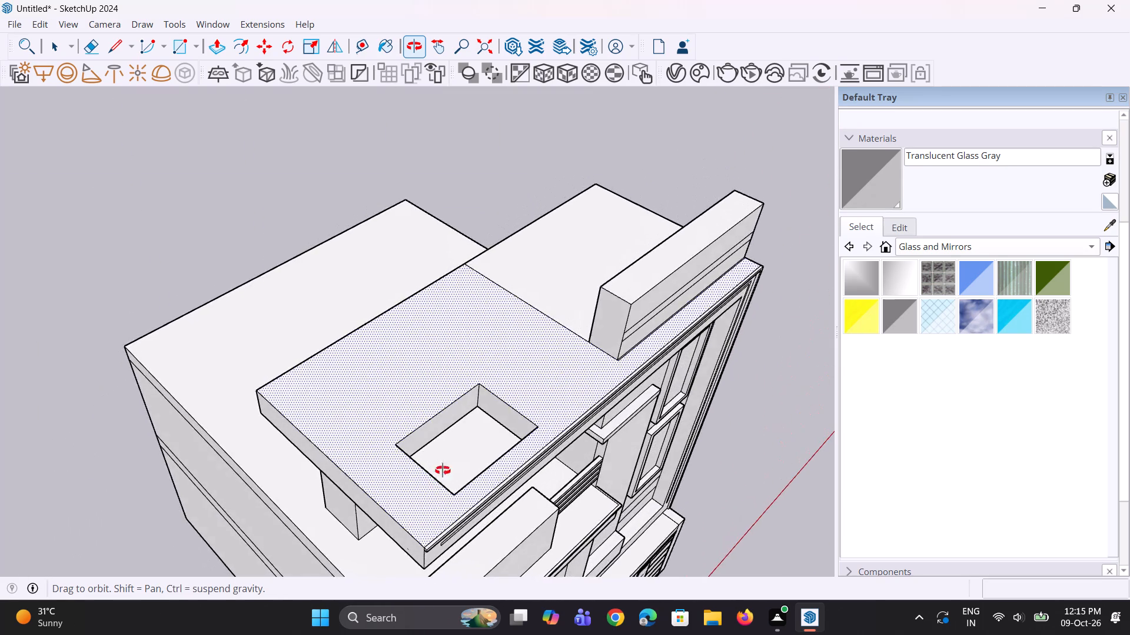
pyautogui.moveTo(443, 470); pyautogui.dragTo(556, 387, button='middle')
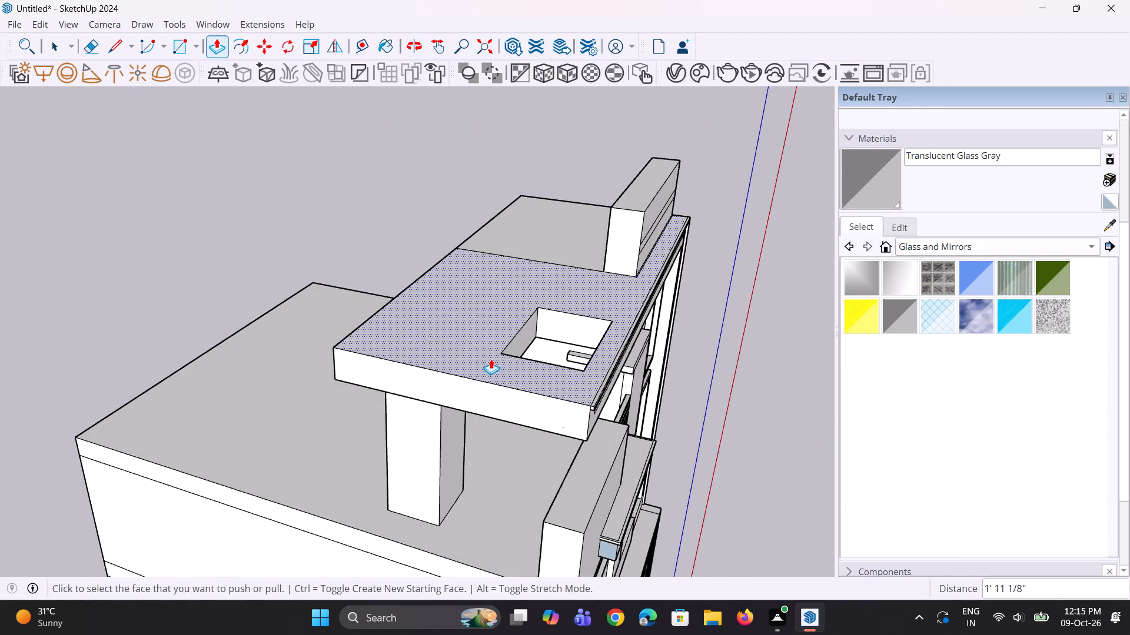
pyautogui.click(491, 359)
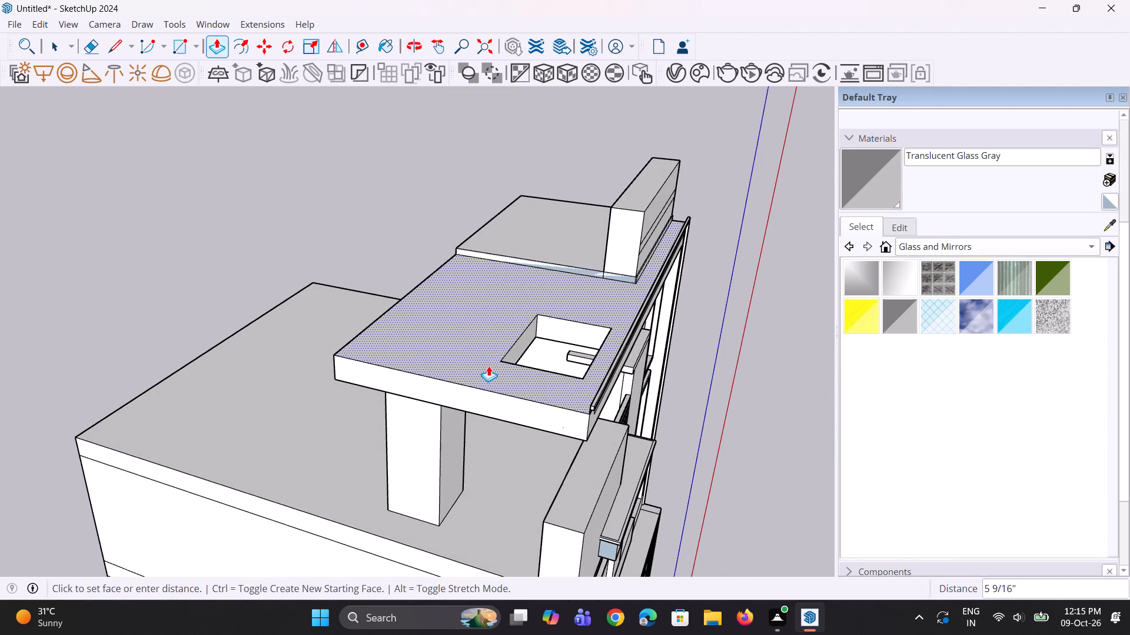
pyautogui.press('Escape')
# Examine the roof slab and its new opening from above and from underneath.
pyautogui.moveTo(548, 365); pyautogui.dragTo(446, 411, button='middle')
pyautogui.scroll(-3, 528, 326)
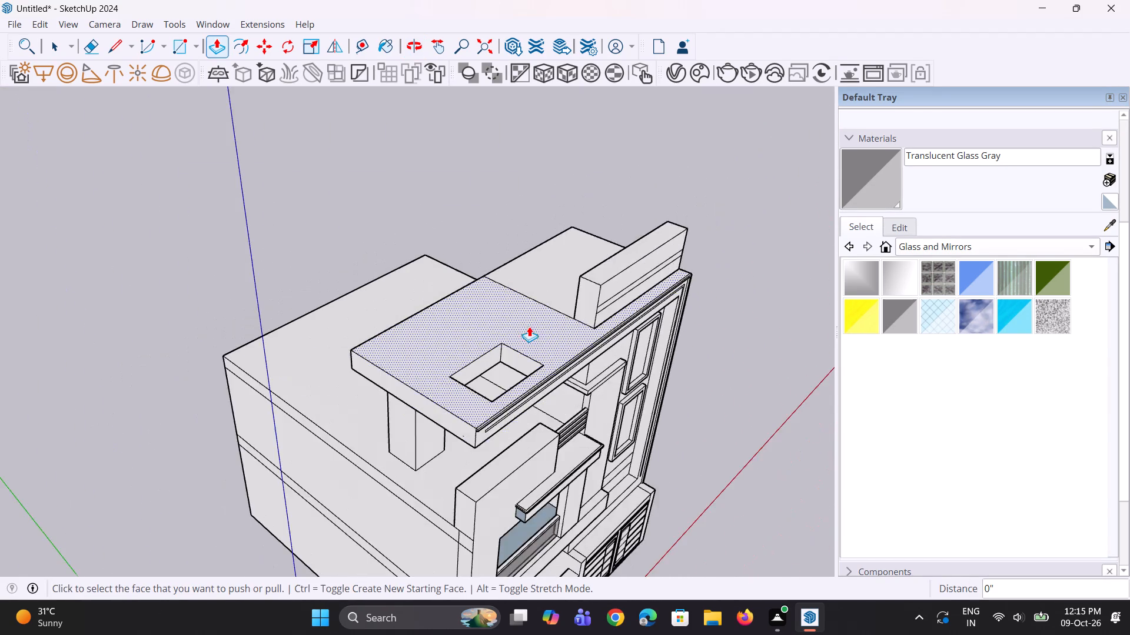
pyautogui.scroll(-6, 529, 326)
pyautogui.moveTo(480, 416); pyautogui.dragTo(519, 75, button='middle')
pyautogui.scroll(1, 491, 365)
pyautogui.scroll(4, 493, 187)
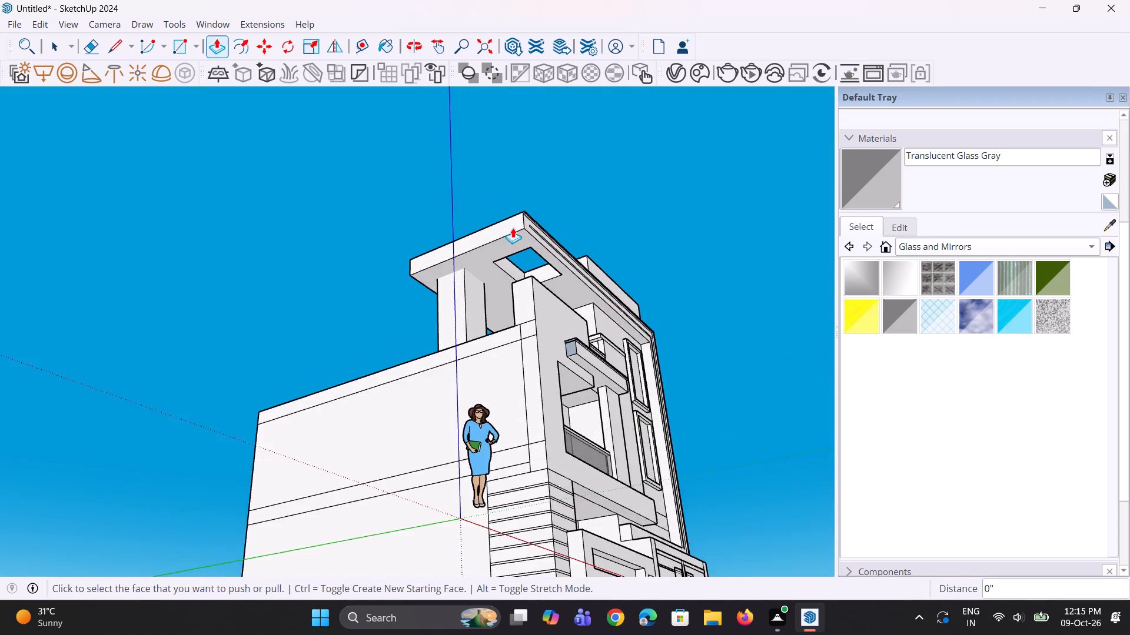
pyautogui.scroll(9, 513, 228)
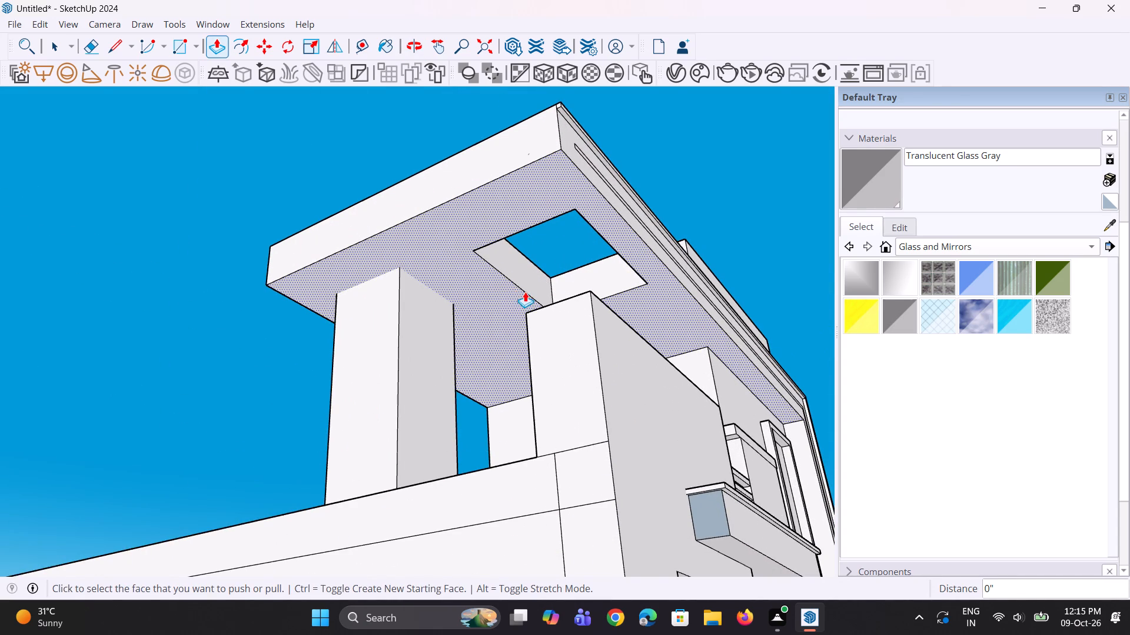
pyautogui.moveTo(525, 292); pyautogui.dragTo(466, 444, button='middle')
pyautogui.scroll(-4, 540, 296)
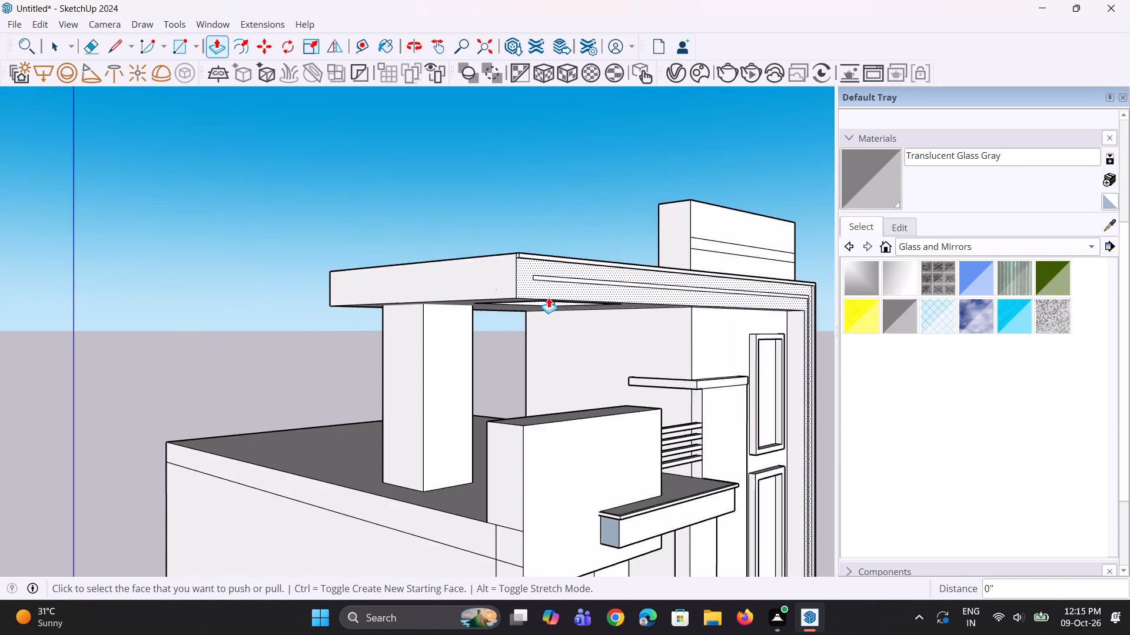
pyautogui.moveTo(539, 311); pyautogui.dragTo(703, 456, button='middle')
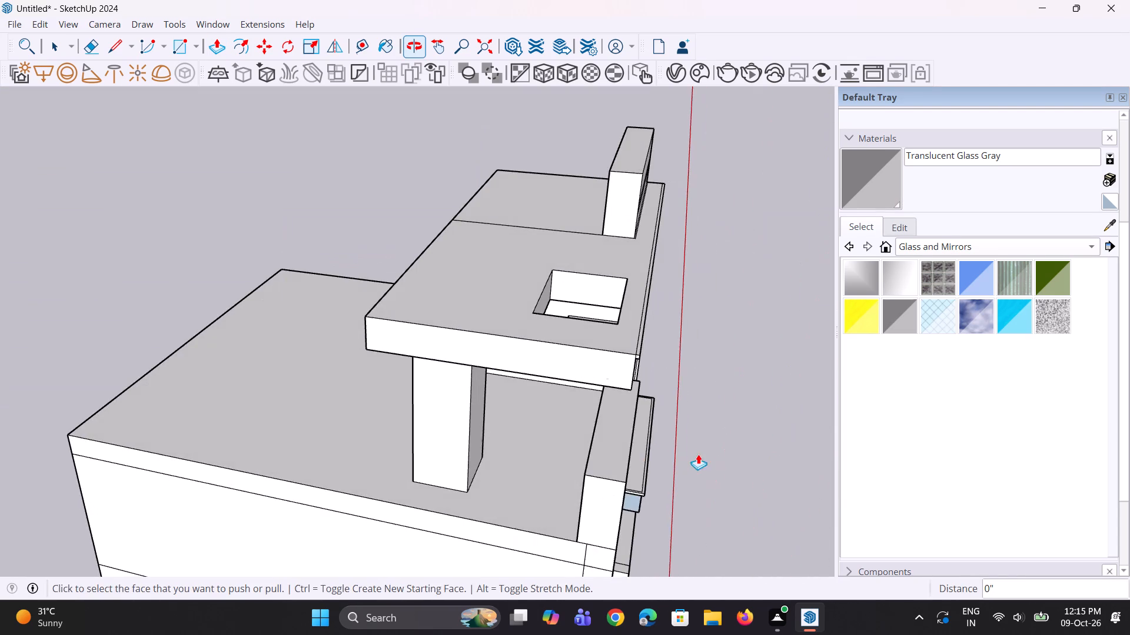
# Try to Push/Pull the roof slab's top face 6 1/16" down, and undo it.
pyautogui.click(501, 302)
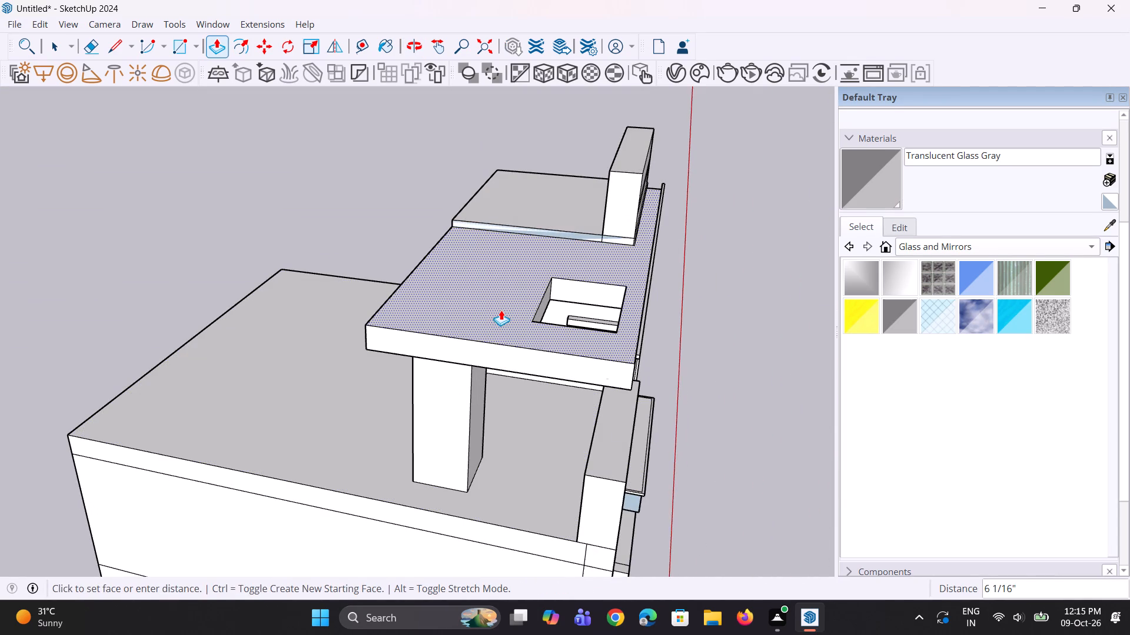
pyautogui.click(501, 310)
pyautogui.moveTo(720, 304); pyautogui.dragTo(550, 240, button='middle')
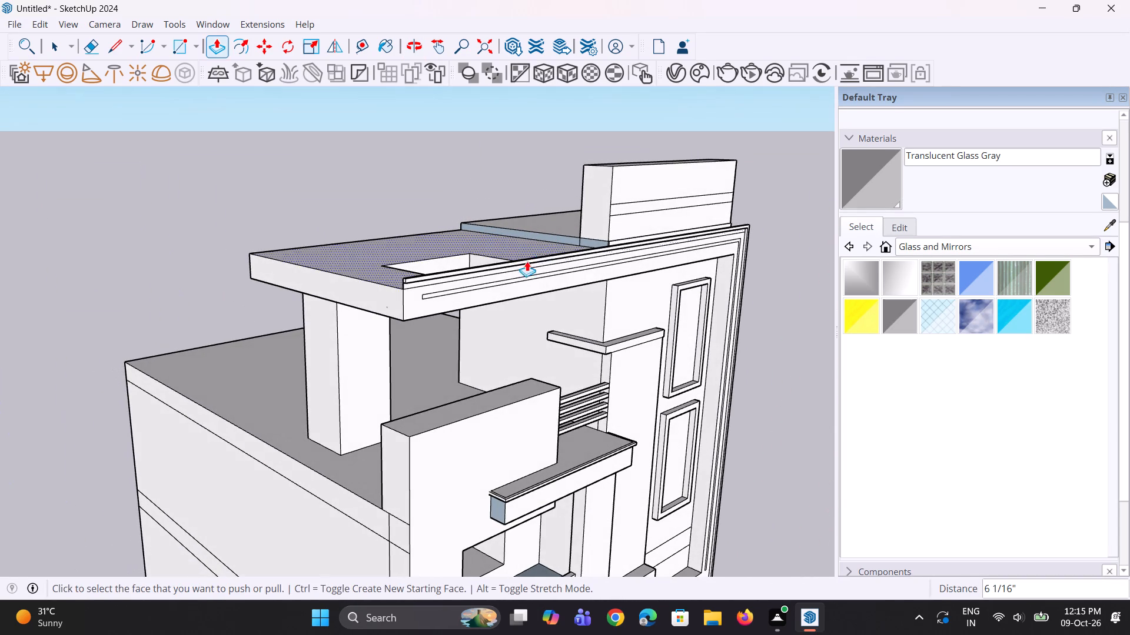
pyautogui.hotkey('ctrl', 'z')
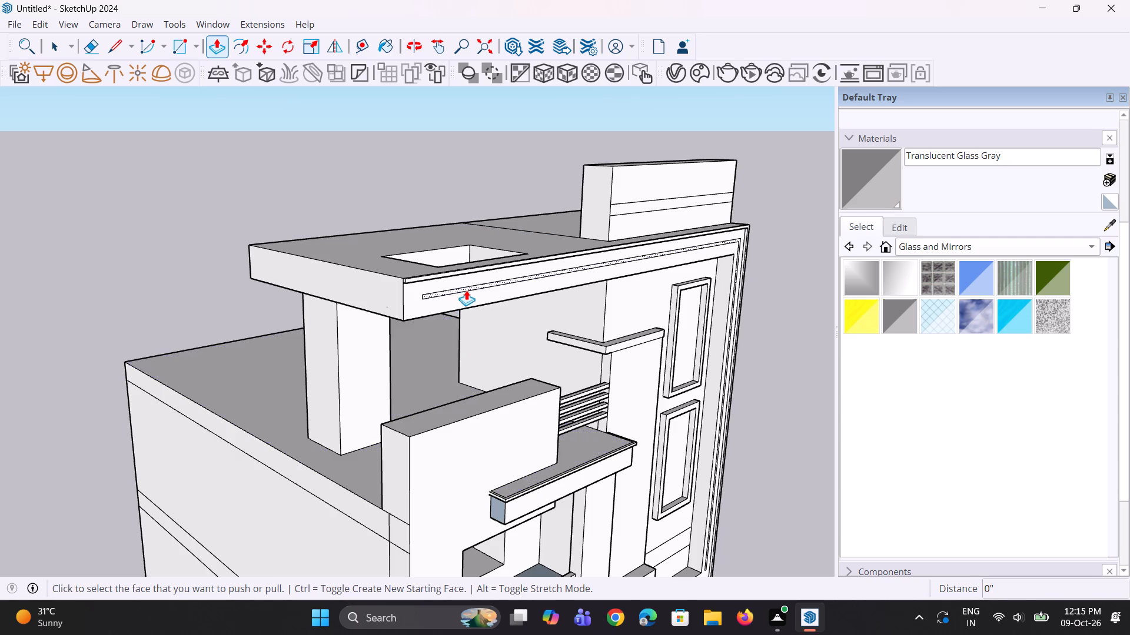
# Push/Pull the opening's rear inner wall 11 5/16" back to deepen the opening in the roof slab.
pyautogui.moveTo(471, 284); pyautogui.dragTo(614, 156, button='middle')
pyautogui.scroll(3, 496, 263)
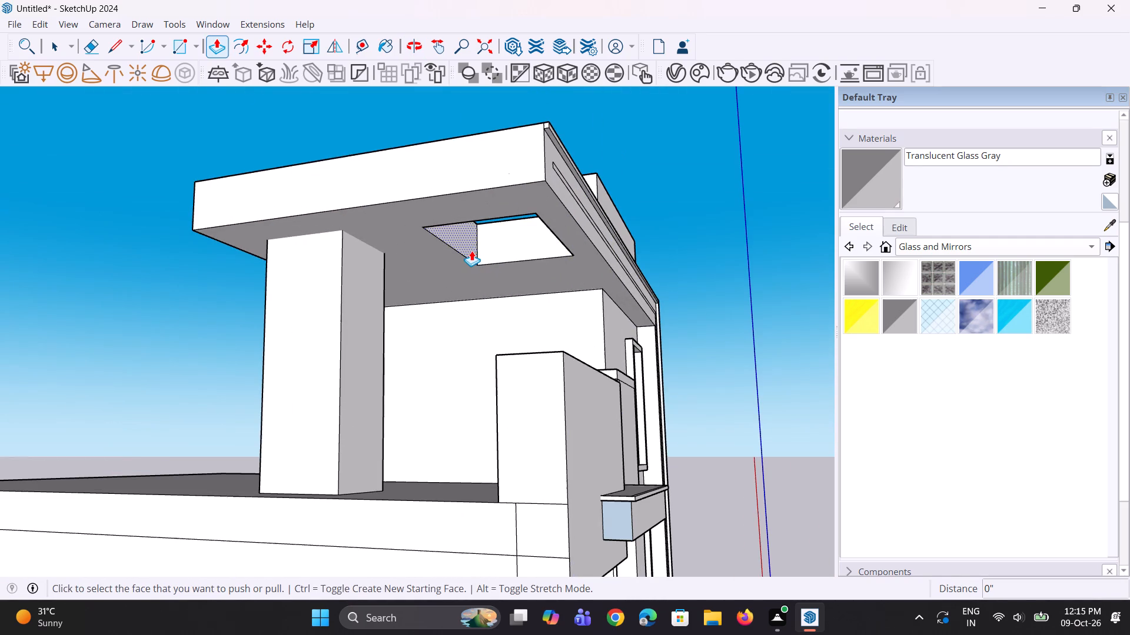
pyautogui.click(471, 250)
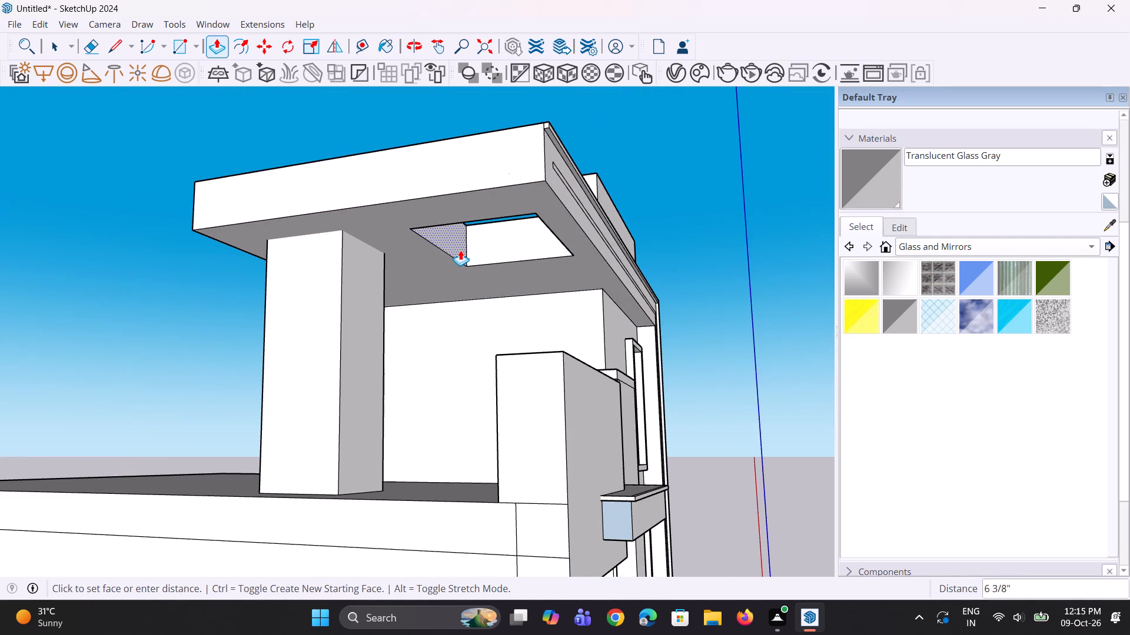
pyautogui.click(453, 252)
pyautogui.moveTo(460, 263); pyautogui.dragTo(437, 280, button='middle')
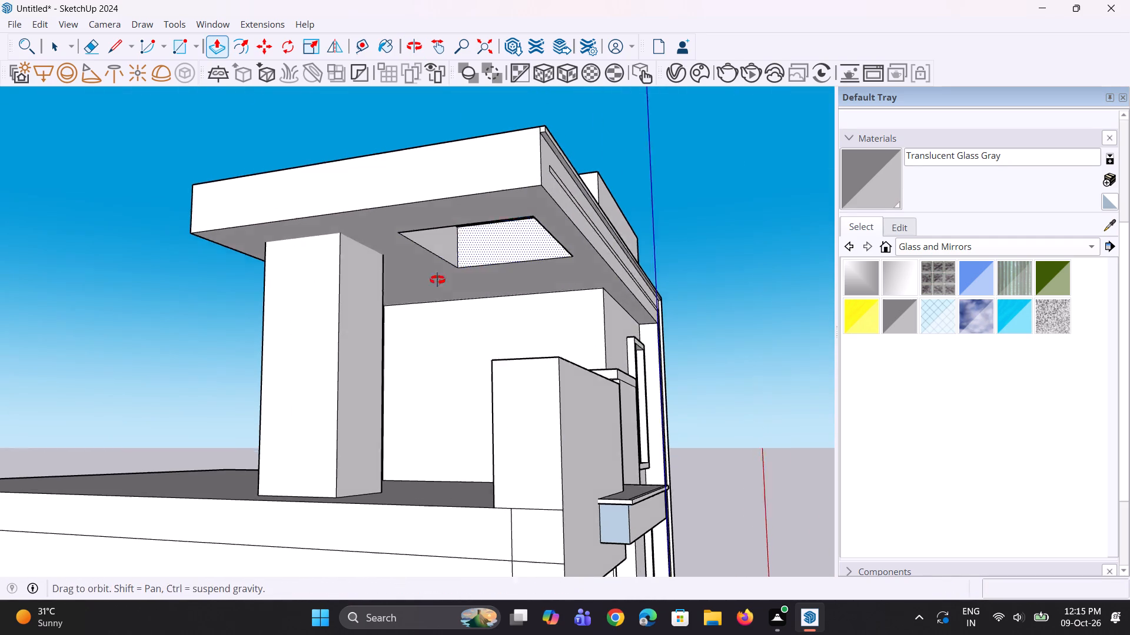
pyautogui.moveTo(437, 280); pyautogui.dragTo(413, 288, button='middle')
# Examine the enlarged roof opening, the slab's top and the adjoining parapet from the back, above and front.
pyautogui.scroll(-8, 415, 280)
pyautogui.moveTo(443, 250); pyautogui.dragTo(818, 514, button='middle')
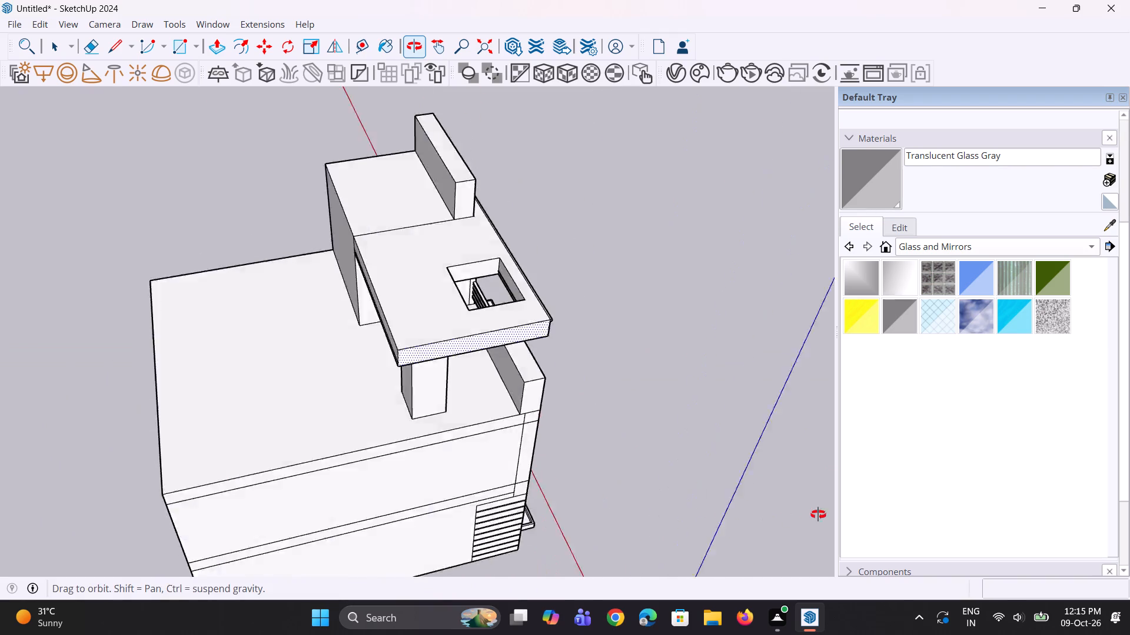
pyautogui.moveTo(818, 514); pyautogui.dragTo(827, 510, button='middle')
pyautogui.moveTo(280, 368); pyautogui.dragTo(876, 373, button='middle')
pyautogui.scroll(5, 321, 161)
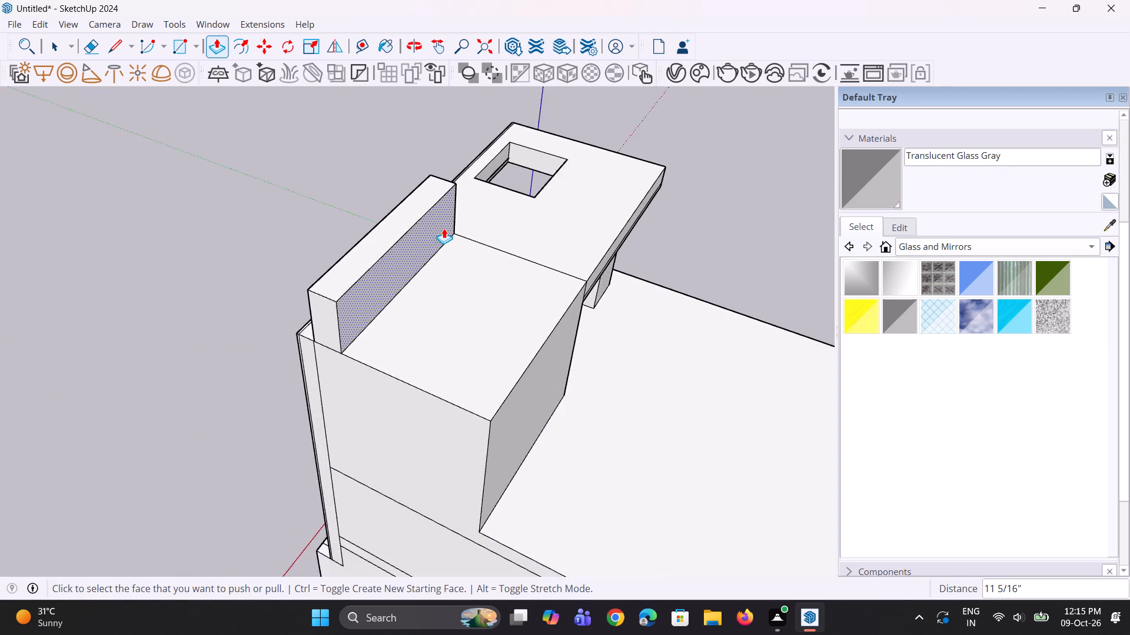
pyautogui.scroll(2, 444, 228)
pyautogui.moveTo(450, 236); pyautogui.dragTo(549, 213, button='middle')
pyautogui.scroll(4, 544, 197)
pyautogui.moveTo(535, 215); pyautogui.dragTo(599, 305, button='middle')
pyautogui.scroll(-1, 586, 314)
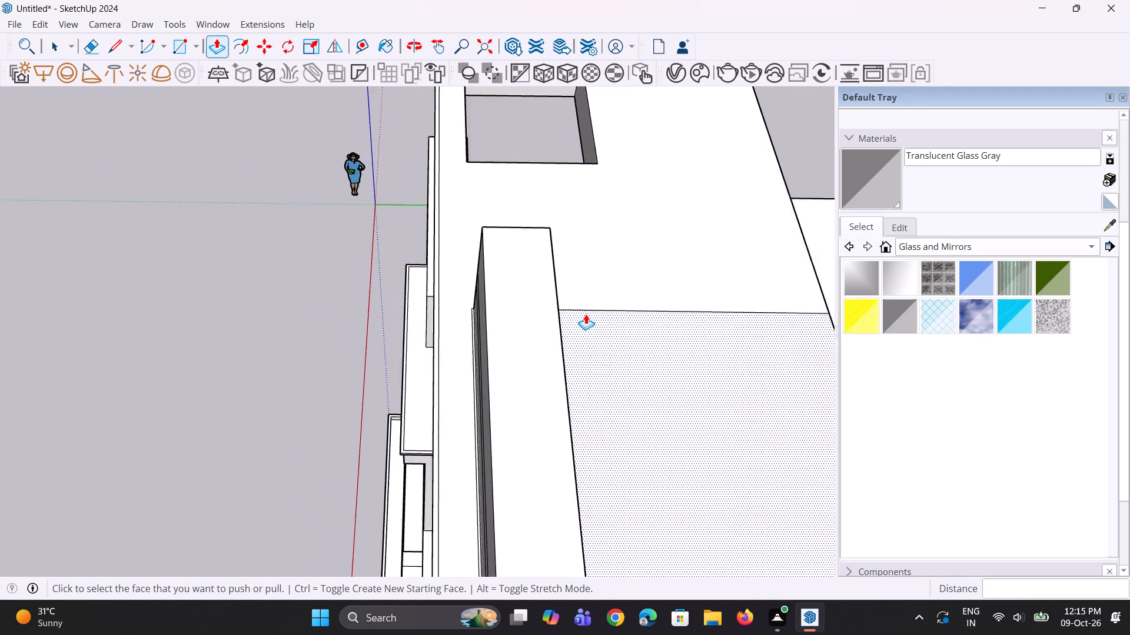
pyautogui.scroll(-7, 586, 314)
pyautogui.moveTo(589, 215); pyautogui.dragTo(601, 163, button='middle')
pyautogui.scroll(7, 569, 145)
pyautogui.moveTo(570, 221); pyautogui.dragTo(578, 223, button='middle')
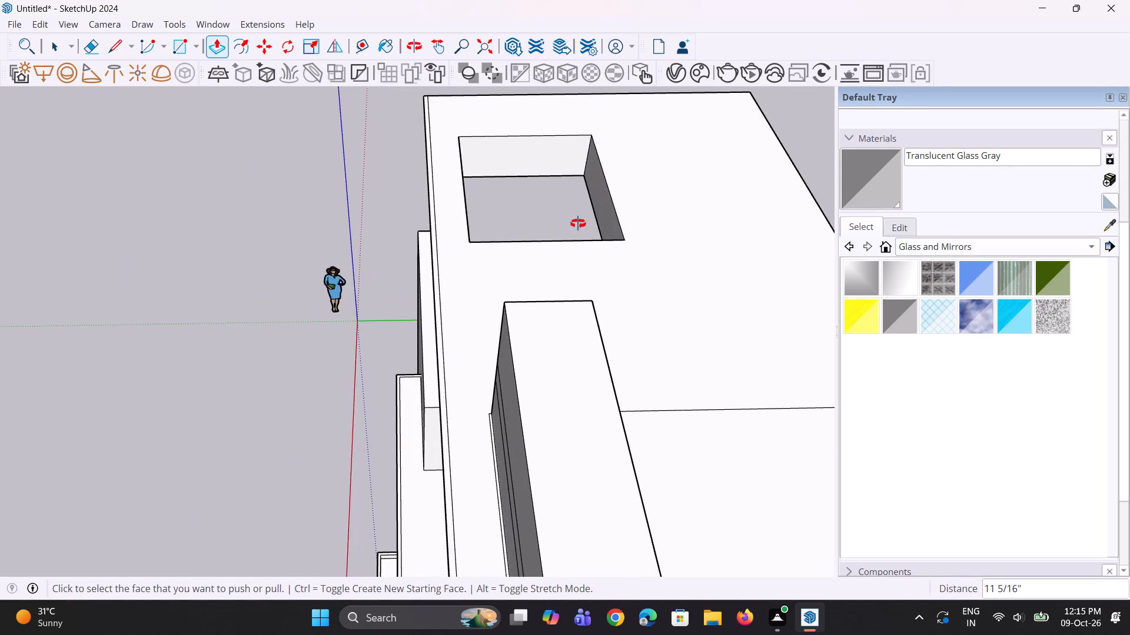
pyautogui.moveTo(578, 223); pyautogui.dragTo(722, 243, button='middle')
pyautogui.scroll(-4, 495, 320)
pyautogui.moveTo(634, 392); pyautogui.dragTo(782, 351, button='middle')
pyautogui.scroll(3, 534, 148)
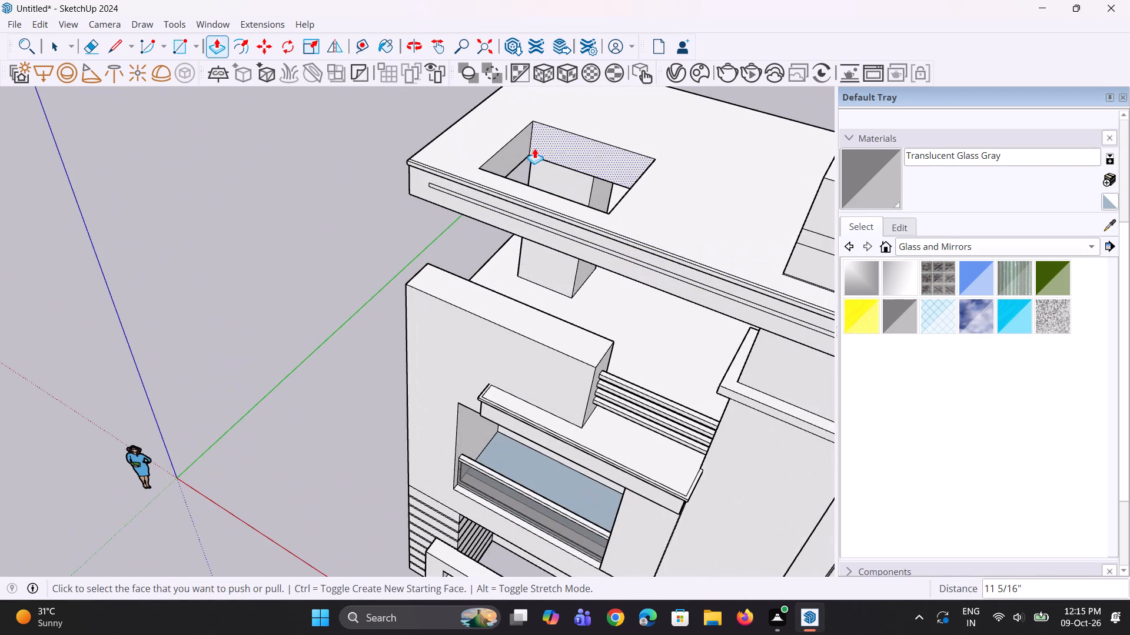
pyautogui.press('space')
pyautogui.click(364, 305)
pyautogui.scroll(1, 385, 326)
pyautogui.moveTo(427, 352); pyautogui.dragTo(640, 363, button='middle')
pyautogui.scroll(-4, 563, 379)
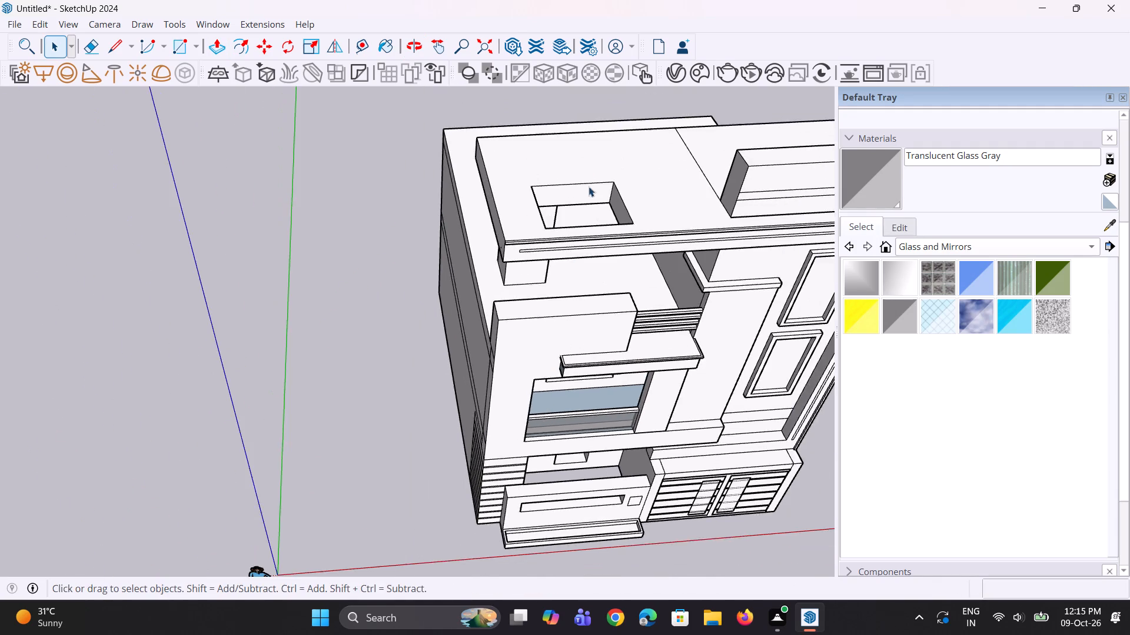
# Draw a small rectangle near one end of the opening's rear inner wall, just below the slab's top.
pyautogui.moveTo(589, 172); pyautogui.dragTo(477, 173, button='middle')
pyautogui.scroll(6, 541, 222)
pyautogui.press('r')
pyautogui.moveTo(542, 258); pyautogui.dragTo(536, 215, button='middle')
pyautogui.scroll(6, 534, 196)
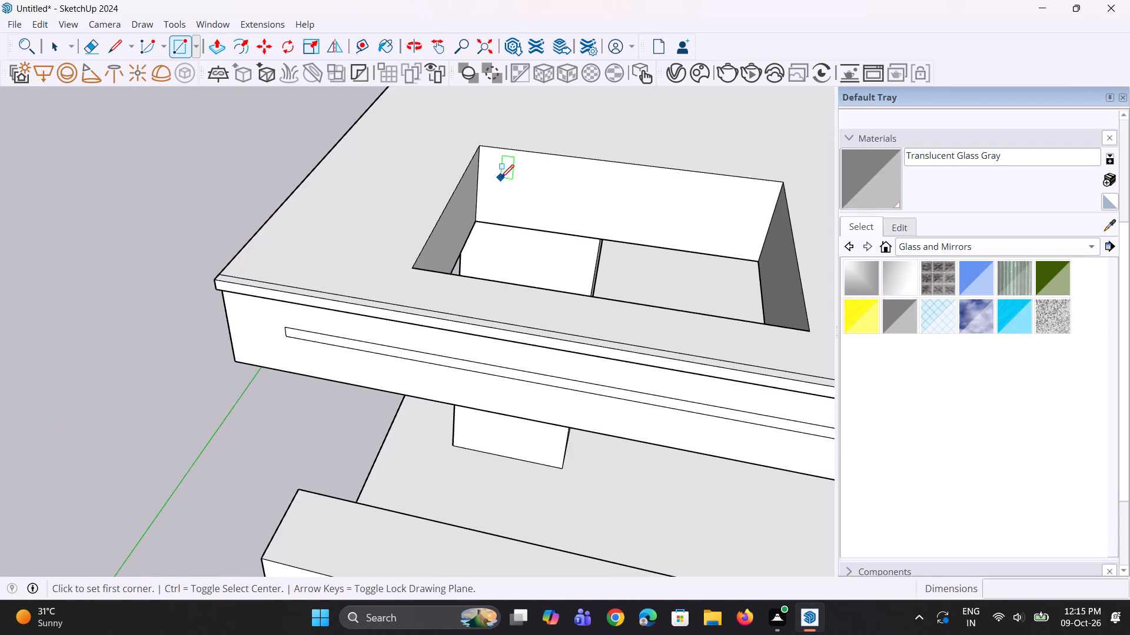
pyautogui.click(501, 178)
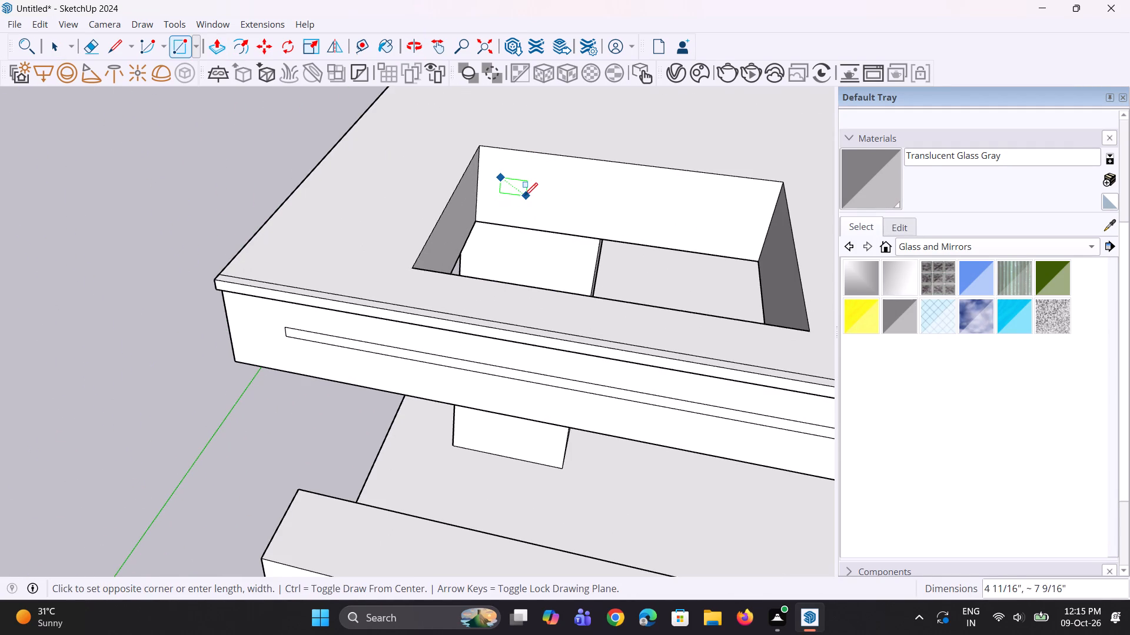
pyautogui.click(519, 196)
pyautogui.moveTo(508, 240); pyautogui.dragTo(511, 221, button='middle')
pyautogui.press('space')
pyautogui.press('space')
# Narrow the small rectangle by moving its inner vertical edge 2" toward the opposite edge.
pyautogui.scroll(6, 501, 189)
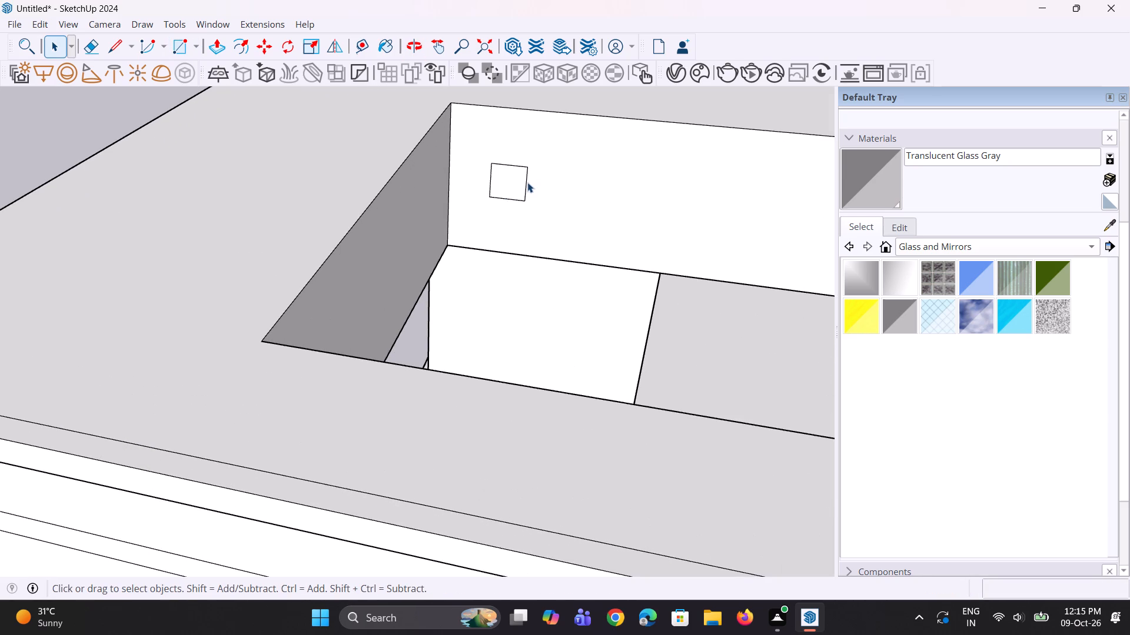
pyautogui.click(527, 182)
pyautogui.scroll(3, 520, 213)
pyautogui.press('m')
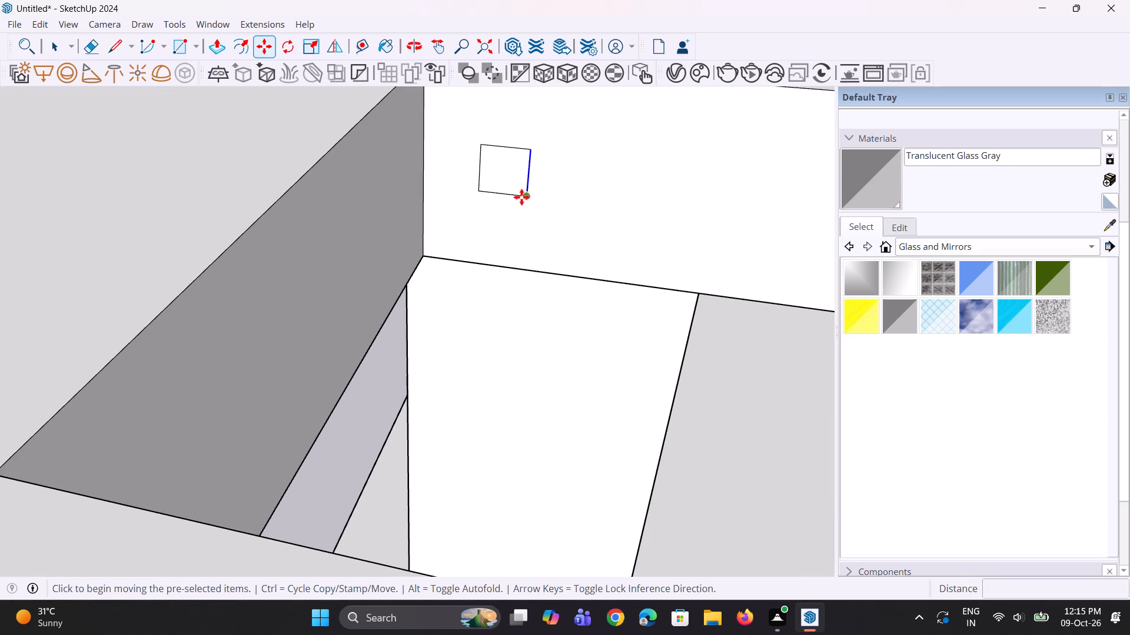
pyautogui.click(521, 197)
pyautogui.click(517, 195)
pyautogui.scroll(-3, 523, 240)
pyautogui.moveTo(509, 242); pyautogui.dragTo(513, 256, button='middle')
pyautogui.scroll(2, 501, 210)
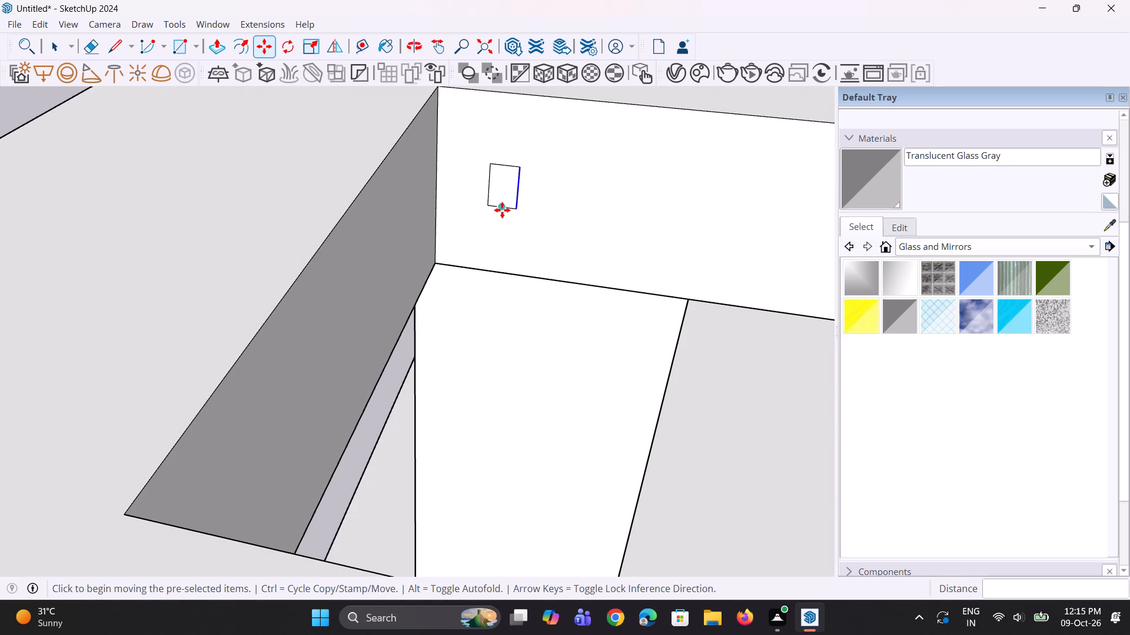
# Copy the small rectangle 7 11/16" along the opening's rear inner wall and repeat it as an array of 8 copies.
pyautogui.press('space')
pyautogui.click(510, 200)
pyautogui.press('m')
pyautogui.scroll(-6, 489, 240)
pyautogui.click(500, 224)
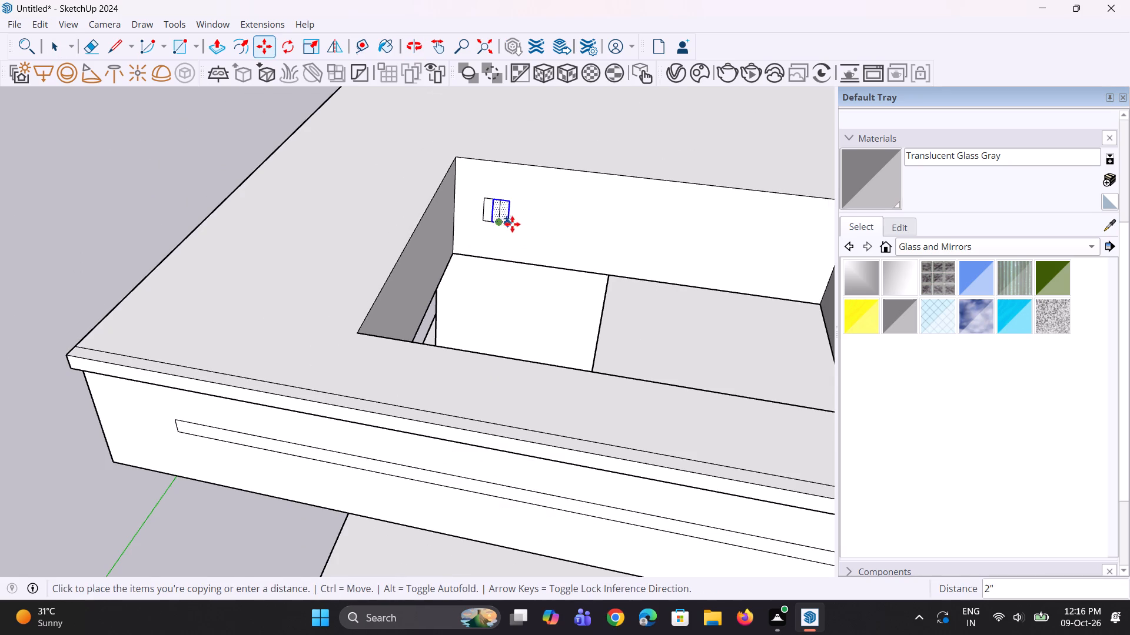
pyautogui.click(533, 229)
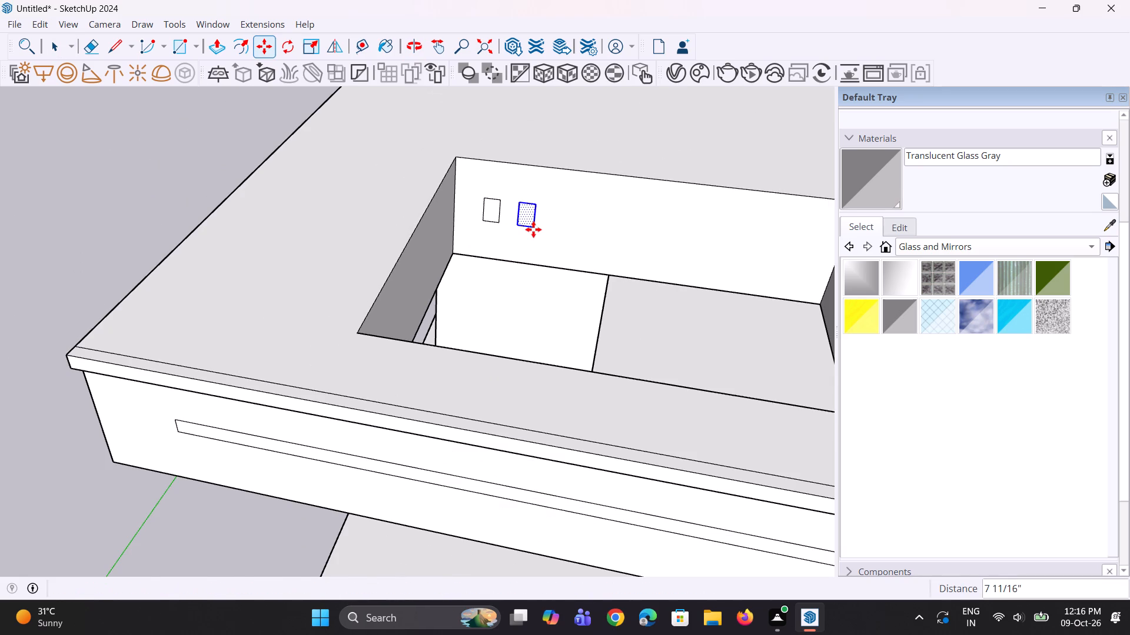
pyautogui.write('*8')
pyautogui.press('Return')
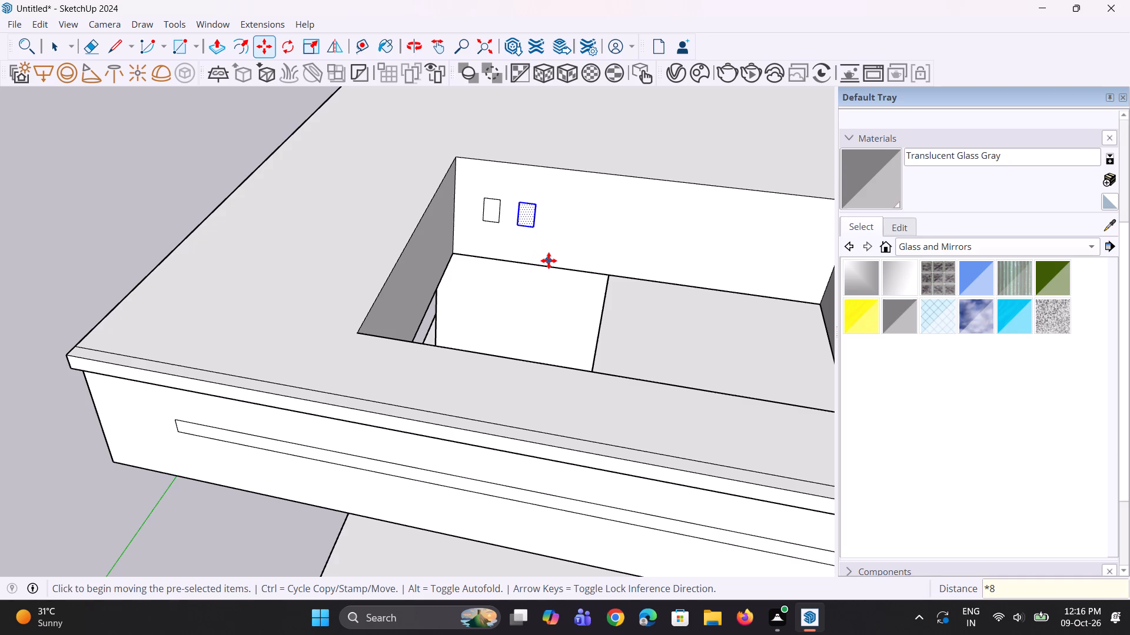
pyautogui.scroll(-7, 549, 260)
pyautogui.moveTo(601, 268); pyautogui.dragTo(592, 250, button='middle')
pyautogui.press('space')
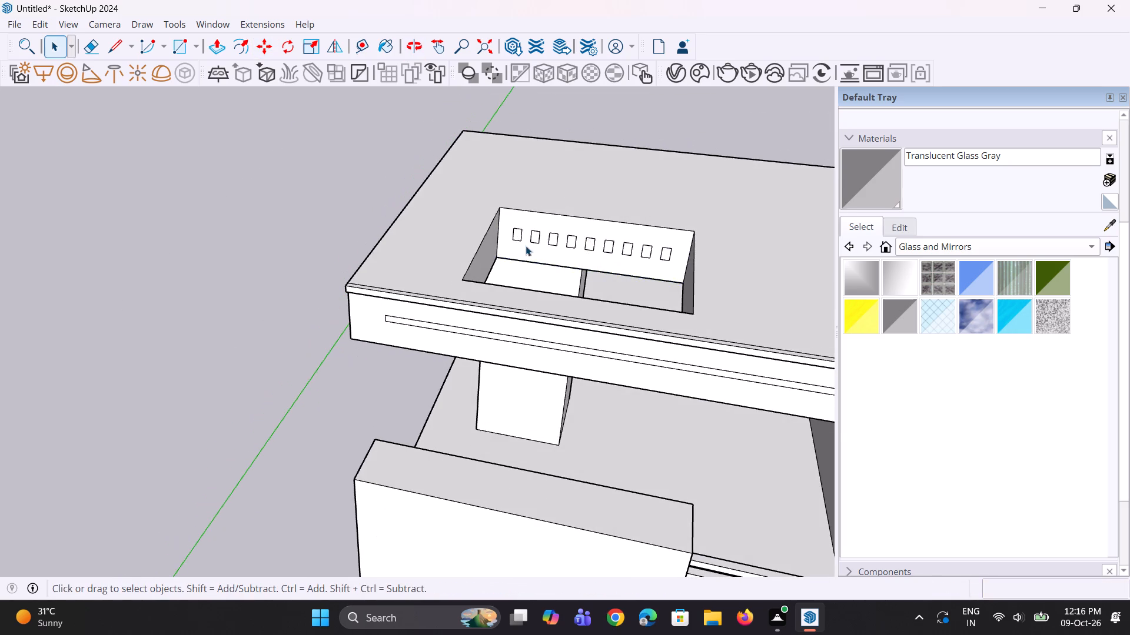
# Push/Pull the first small rectangle about 5' 4 15/16" across the roof opening to its front wall, forming a bar.
pyautogui.scroll(4, 523, 246)
pyautogui.press('space')
pyautogui.moveTo(512, 256); pyautogui.dragTo(516, 264, button='middle')
pyautogui.press('p')
pyautogui.scroll(2, 533, 250)
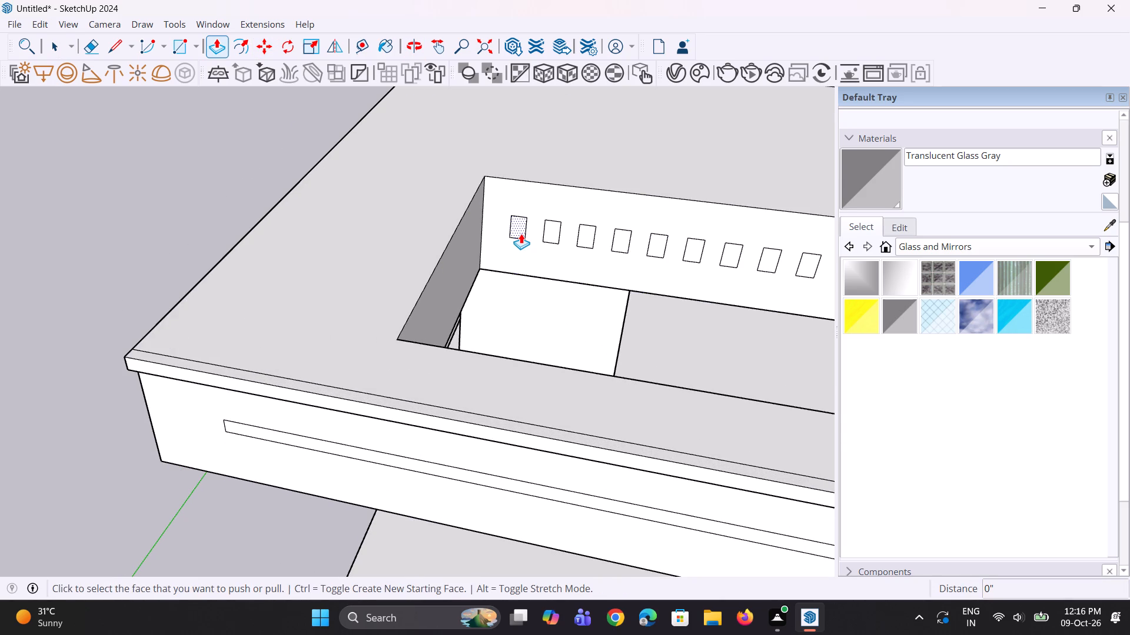
pyautogui.click(521, 233)
pyautogui.click(465, 356)
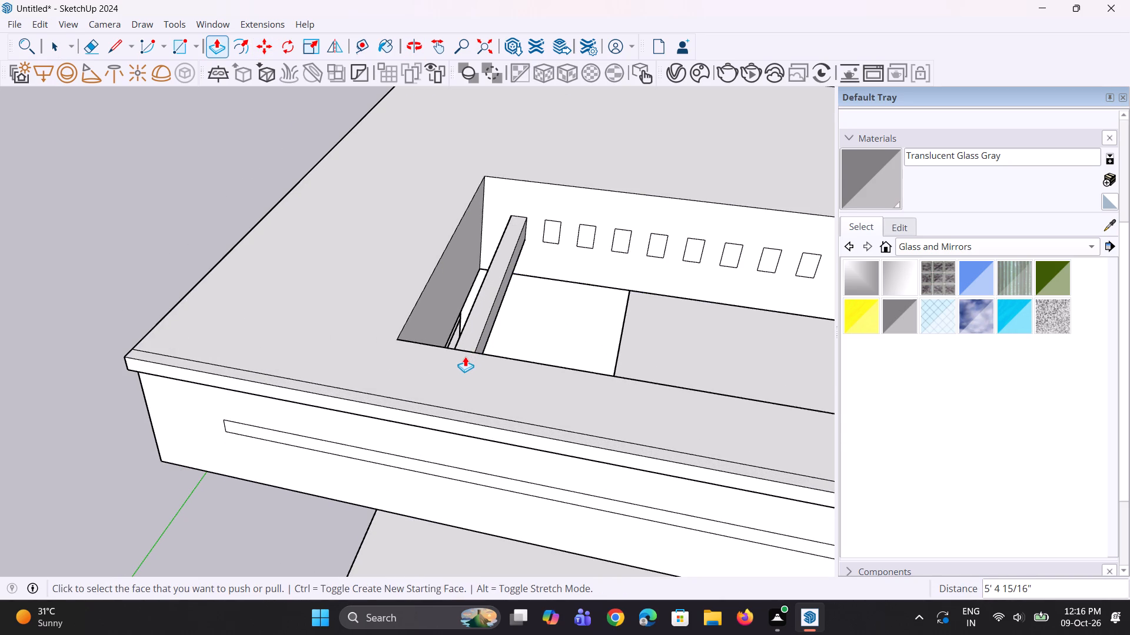
# Extrude the next seven rectangles by the same 5' 4 15/16" to form matching bars across the opening.
pyautogui.doubleClick(553, 236)
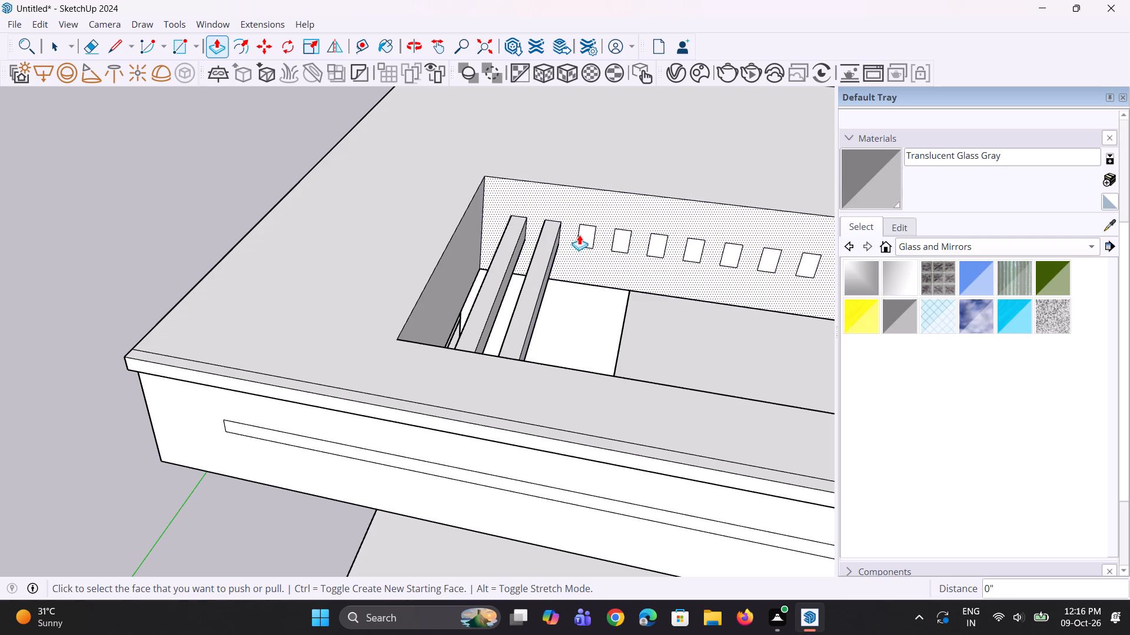
pyautogui.doubleClick(587, 234)
pyautogui.doubleClick(617, 243)
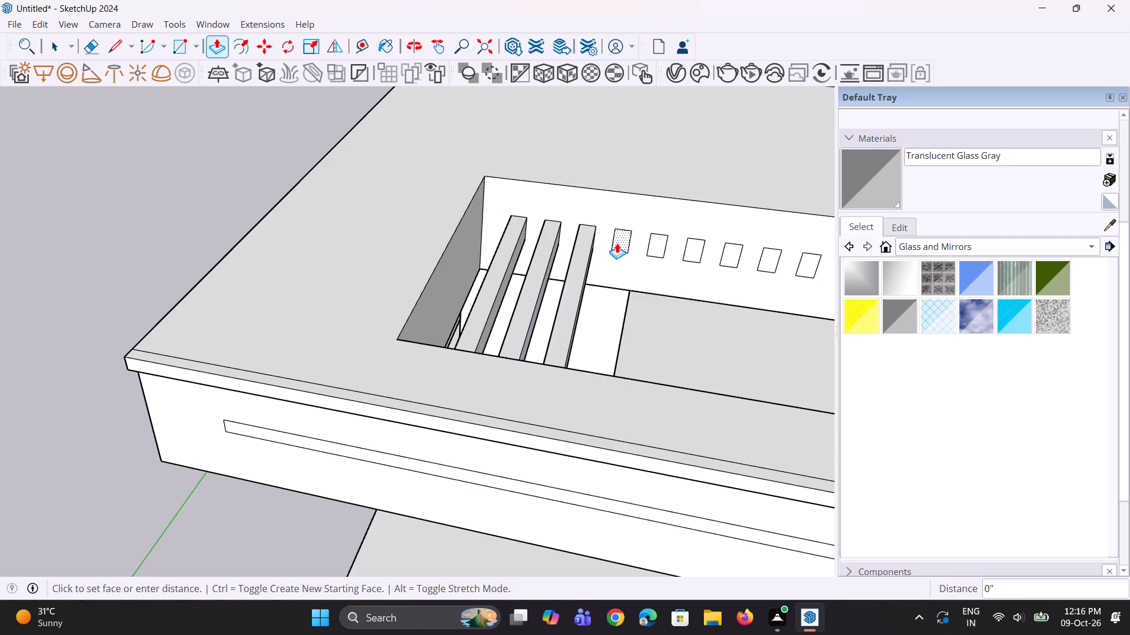
pyautogui.doubleClick(657, 245)
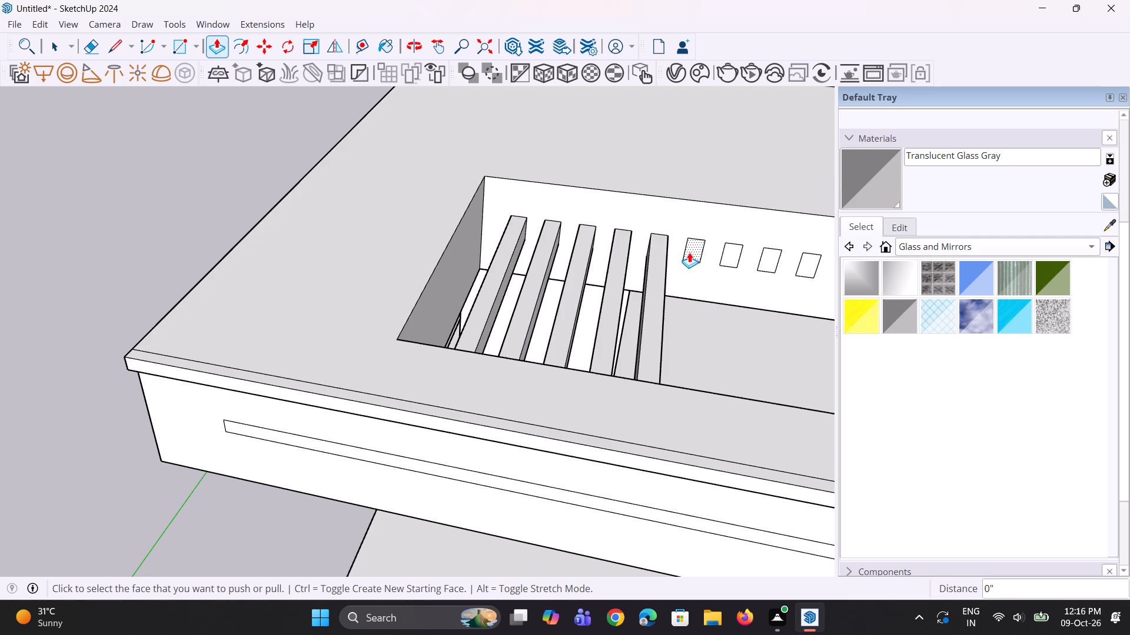
pyautogui.doubleClick(689, 252)
pyautogui.scroll(-2, 543, 307)
pyautogui.scroll(2, 638, 292)
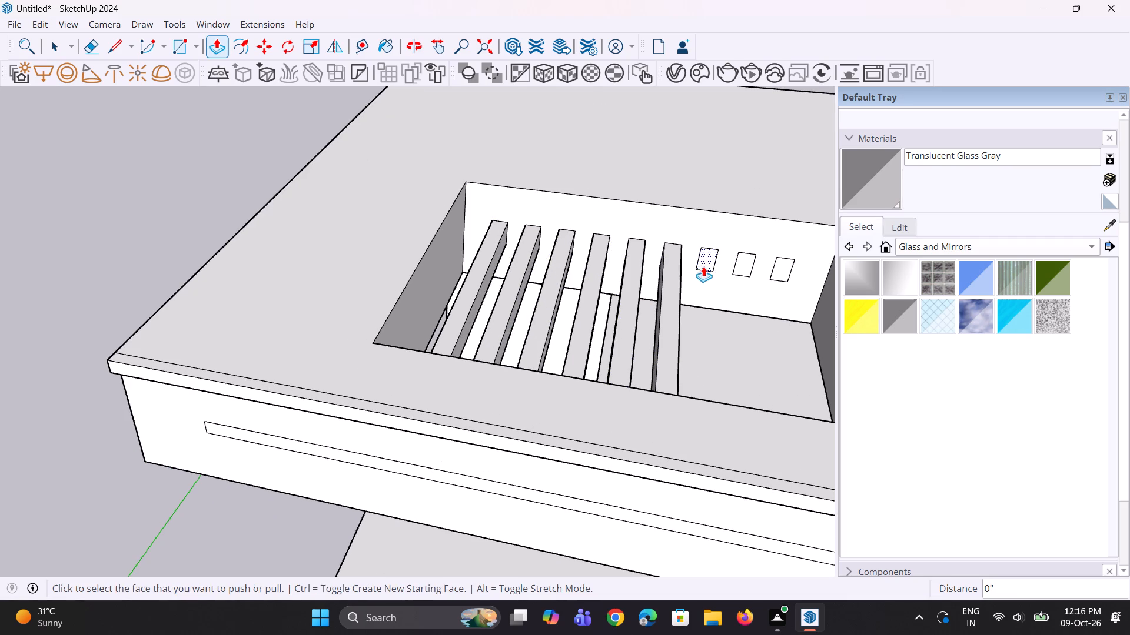
pyautogui.doubleClick(704, 265)
pyautogui.click(739, 265)
pyautogui.click(739, 265)
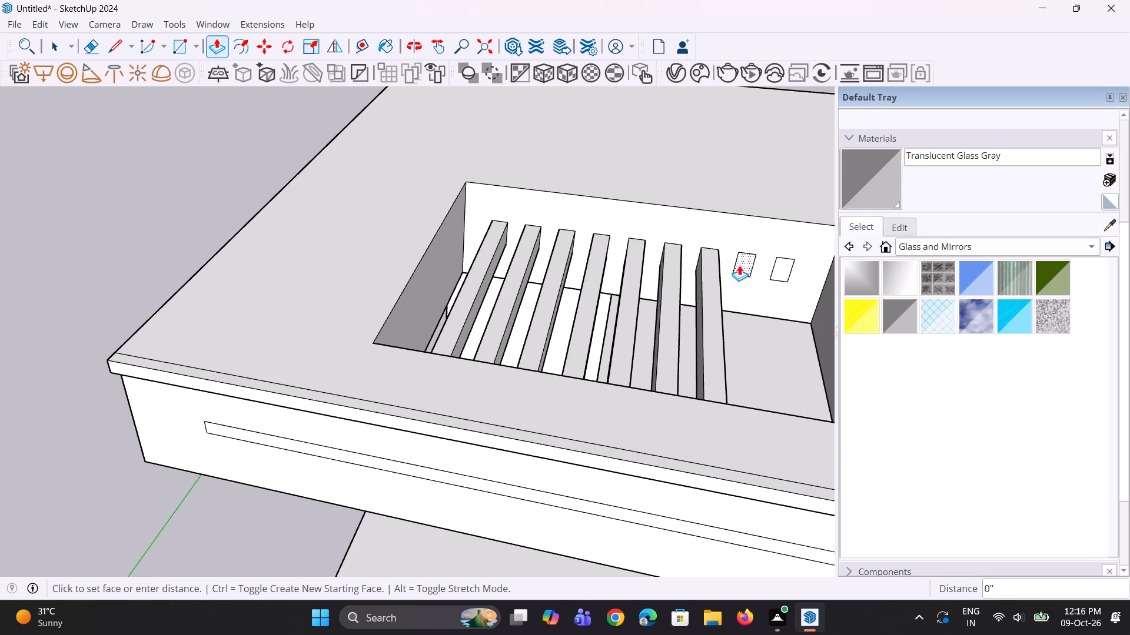
pyautogui.click(732, 406)
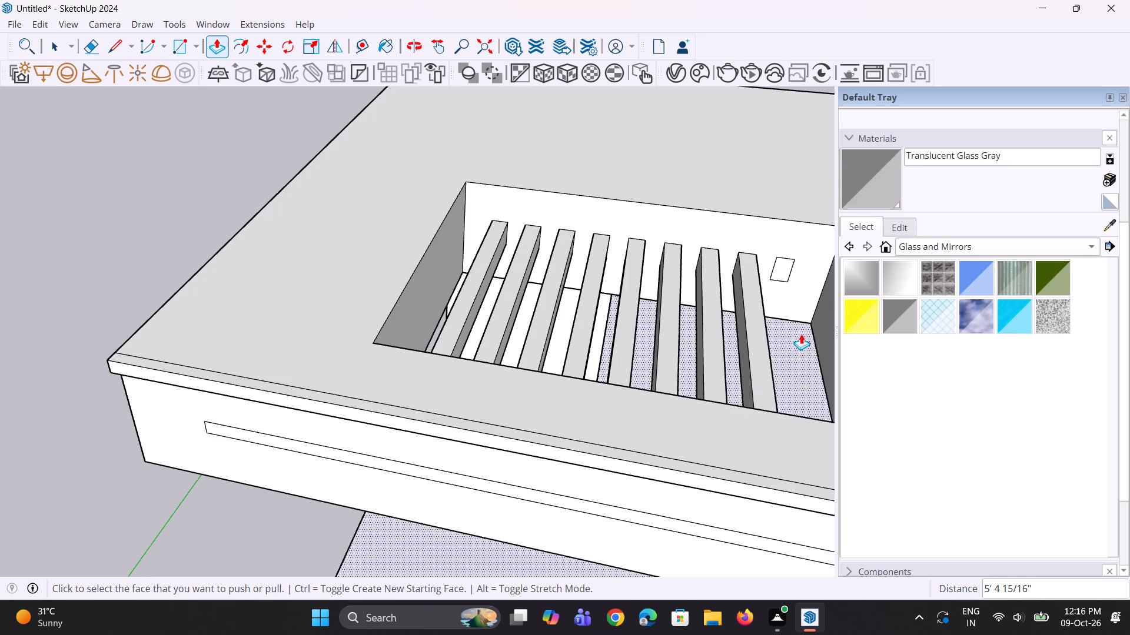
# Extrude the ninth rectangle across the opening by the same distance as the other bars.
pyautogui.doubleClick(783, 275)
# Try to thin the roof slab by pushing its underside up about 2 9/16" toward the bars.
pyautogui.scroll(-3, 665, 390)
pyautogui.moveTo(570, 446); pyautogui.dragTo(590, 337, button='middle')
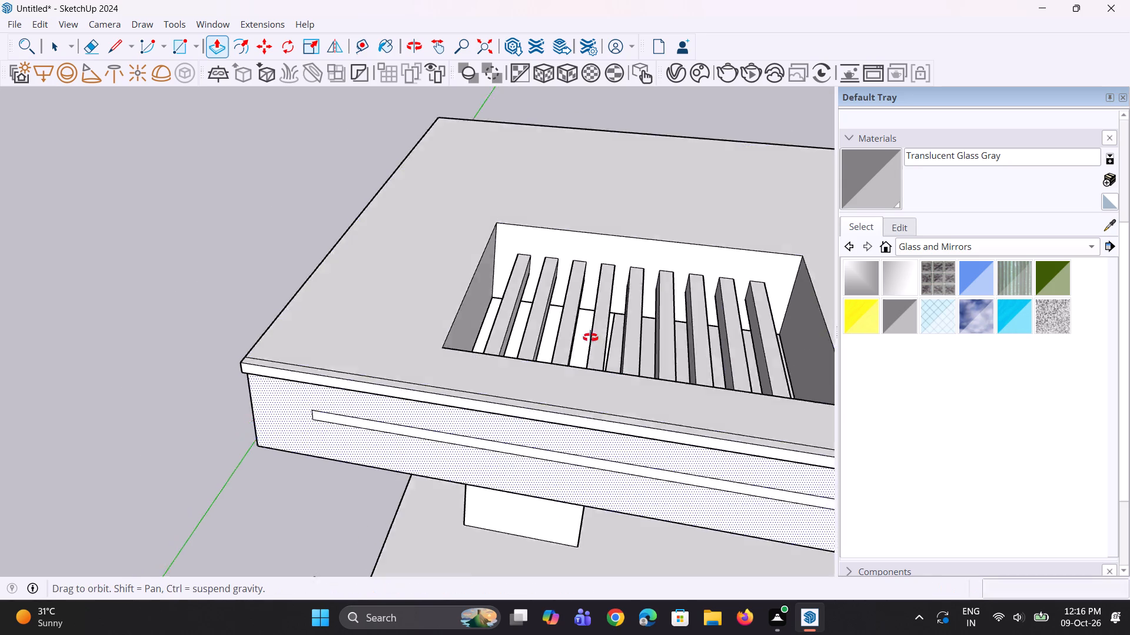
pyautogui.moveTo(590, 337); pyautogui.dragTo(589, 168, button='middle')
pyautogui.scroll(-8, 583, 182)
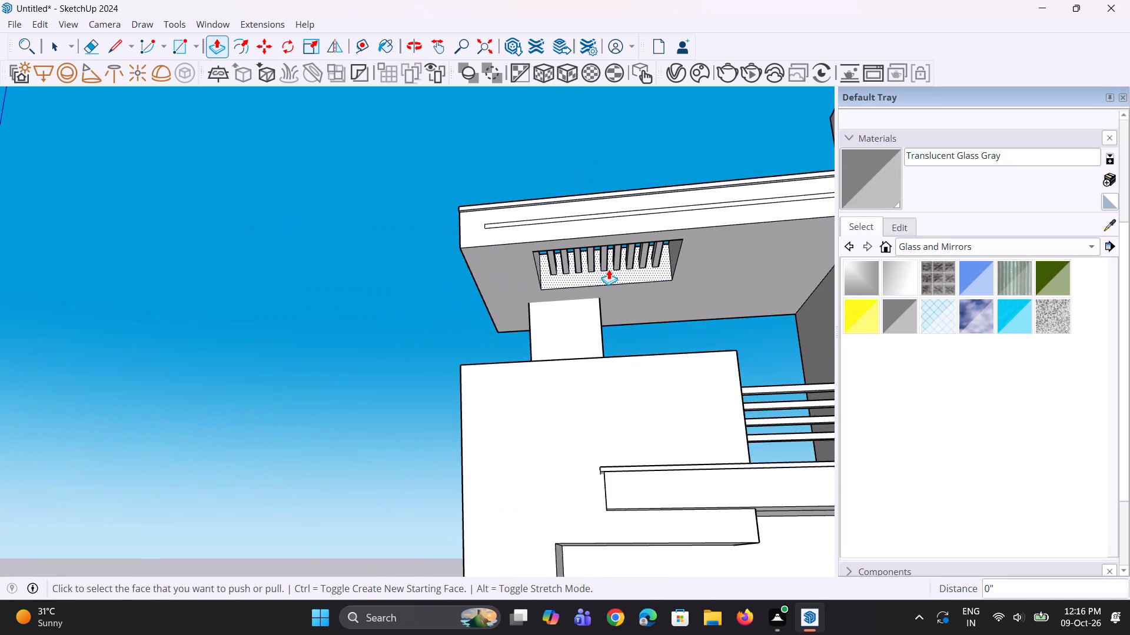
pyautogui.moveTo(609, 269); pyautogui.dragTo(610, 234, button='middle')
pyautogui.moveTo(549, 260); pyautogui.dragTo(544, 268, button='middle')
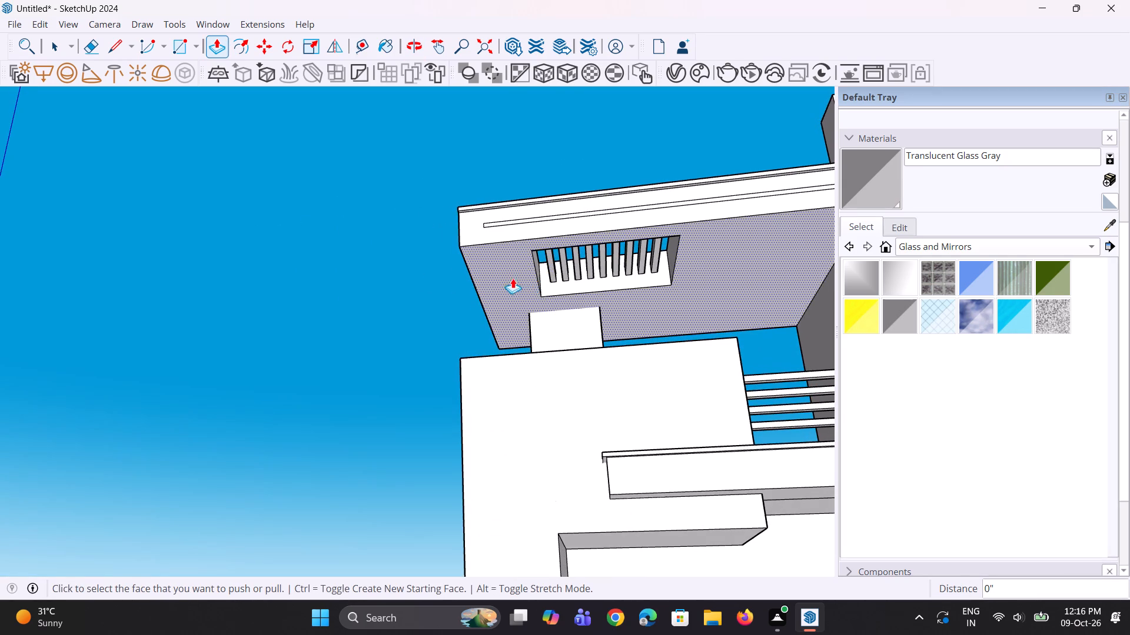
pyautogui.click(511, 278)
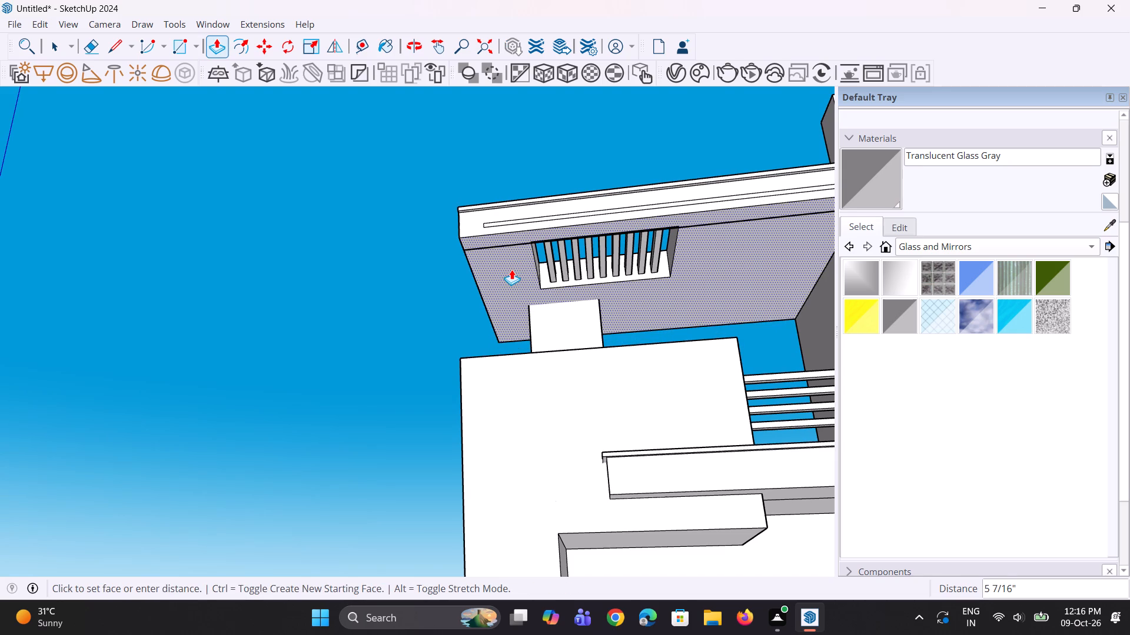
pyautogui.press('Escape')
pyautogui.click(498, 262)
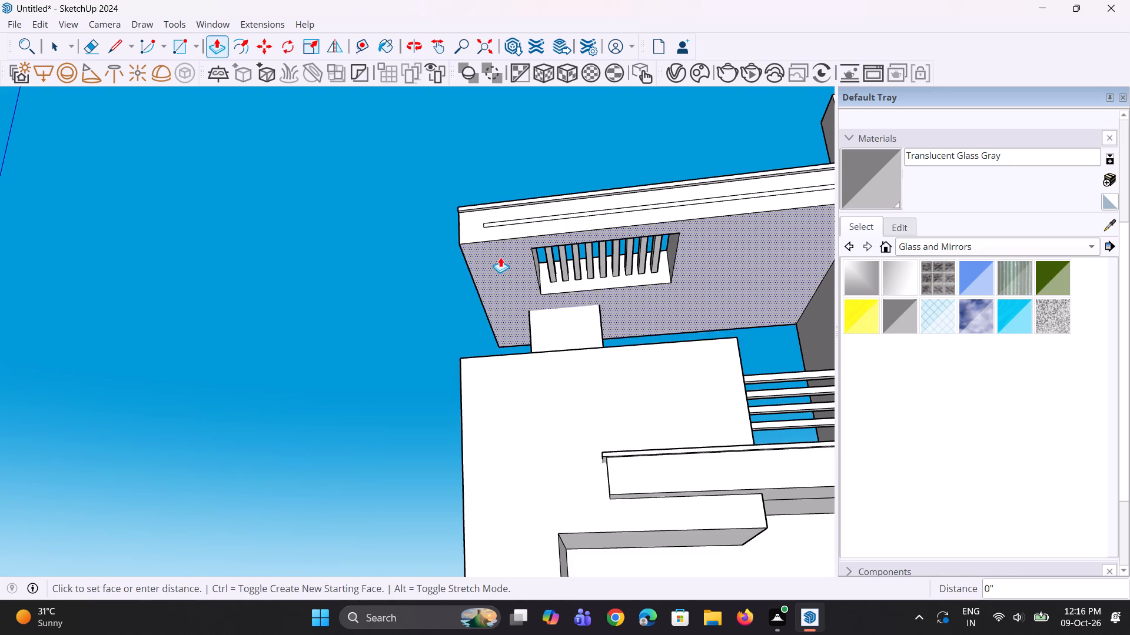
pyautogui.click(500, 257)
# Examine the barred opening and the slab's underside against the whole front elevation.
pyautogui.scroll(-4, 515, 270)
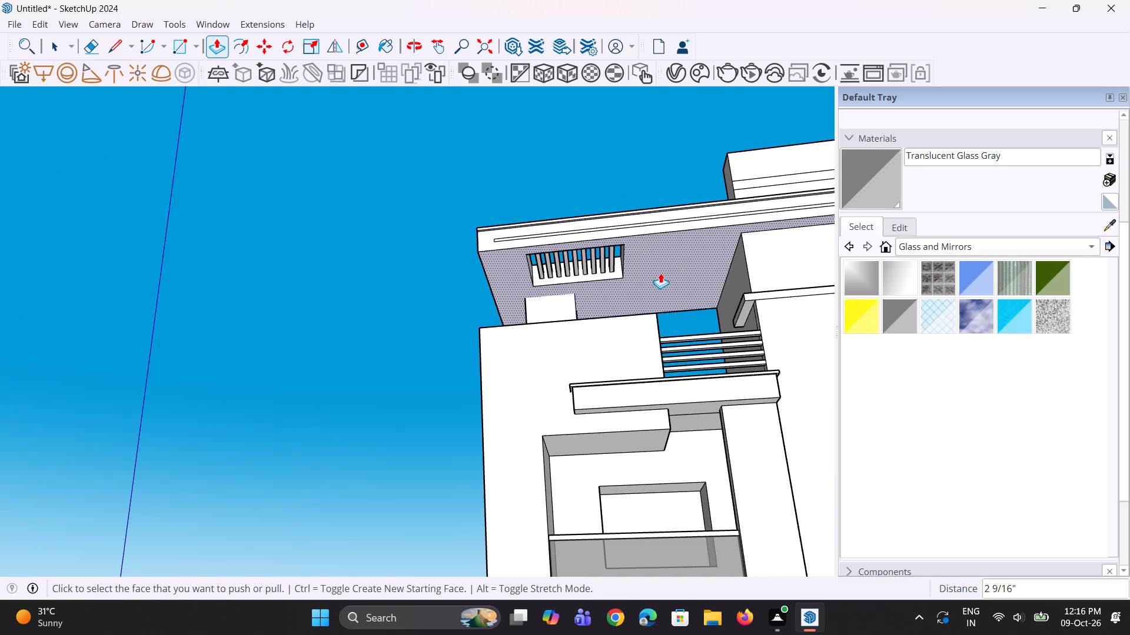
pyautogui.moveTo(590, 273); pyautogui.dragTo(604, 362, button='middle')
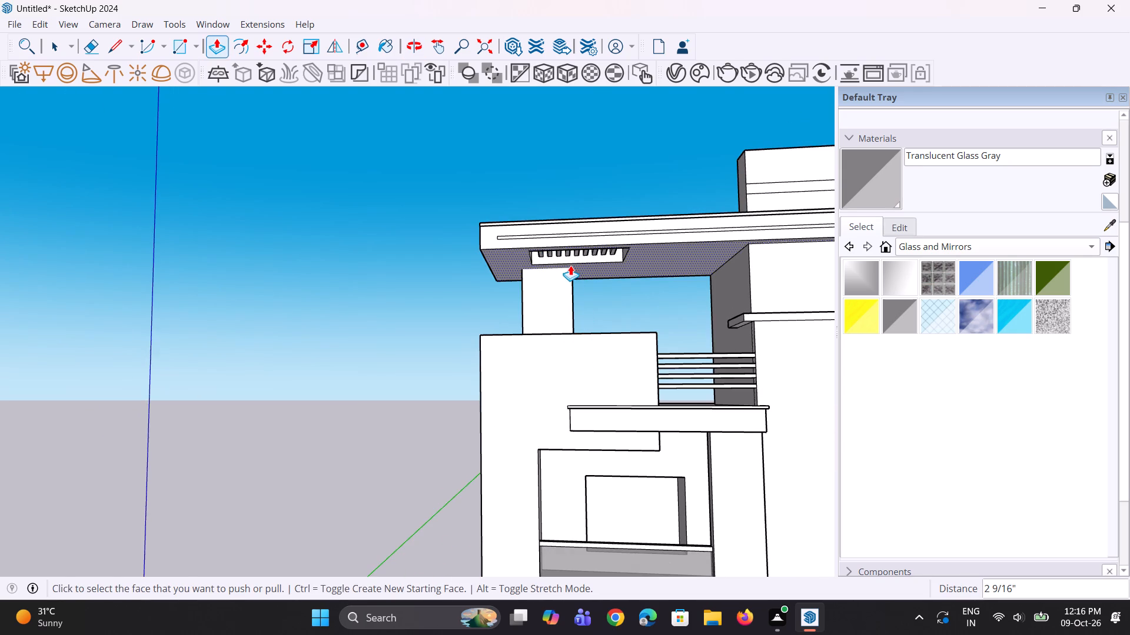
pyautogui.scroll(-3, 570, 265)
pyautogui.moveTo(570, 270); pyautogui.dragTo(587, 249, button='middle')
pyautogui.scroll(-7, 587, 249)
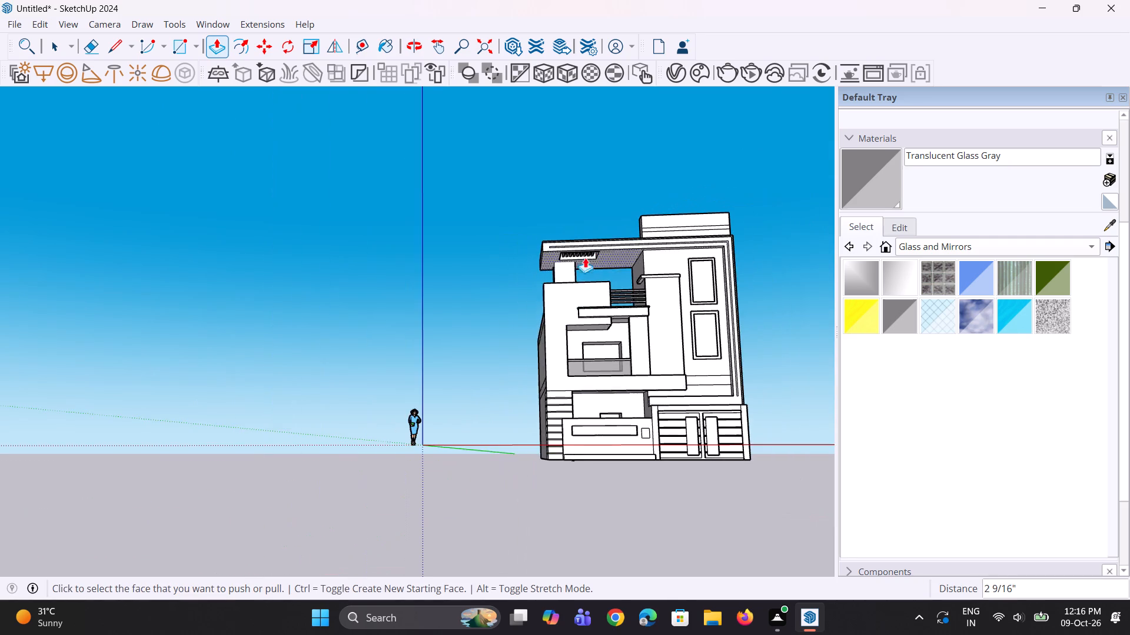
pyautogui.moveTo(581, 305); pyautogui.dragTo(583, 328, button='middle')
pyautogui.scroll(5, 631, 243)
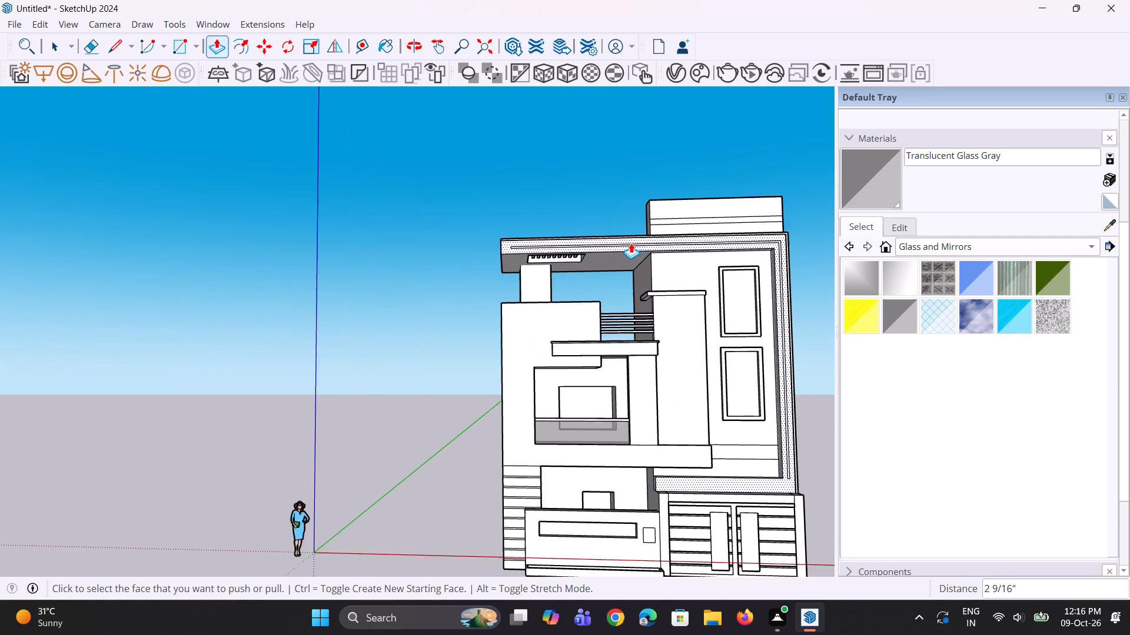
pyautogui.moveTo(630, 258); pyautogui.dragTo(647, 253, button='middle')
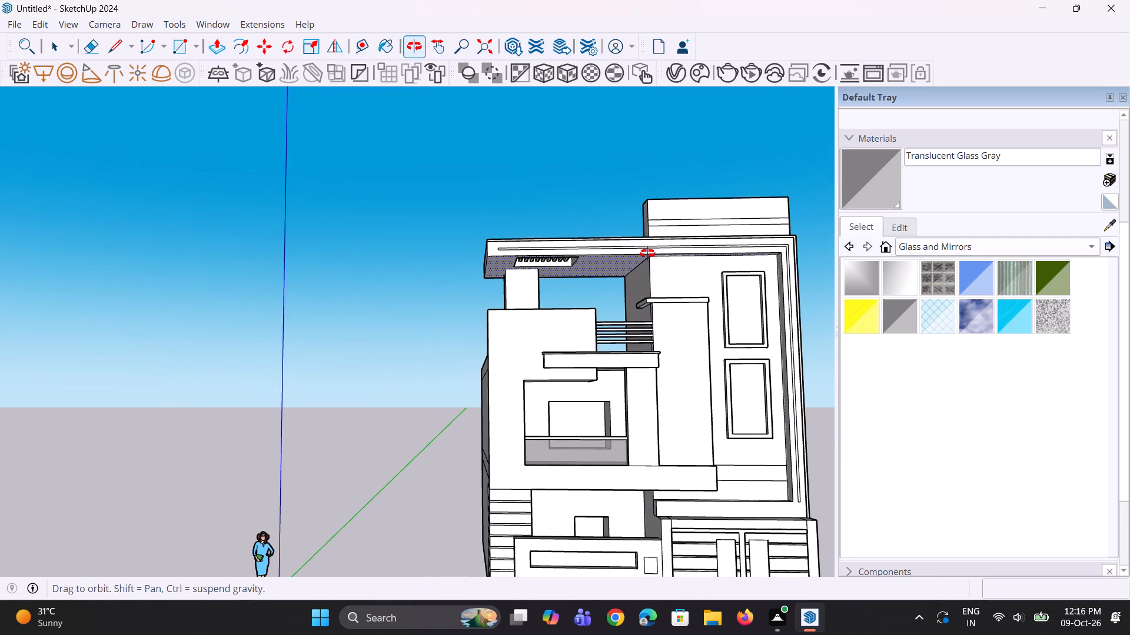
pyautogui.moveTo(647, 253); pyautogui.dragTo(647, 253, button='middle')
pyautogui.scroll(2, 625, 270)
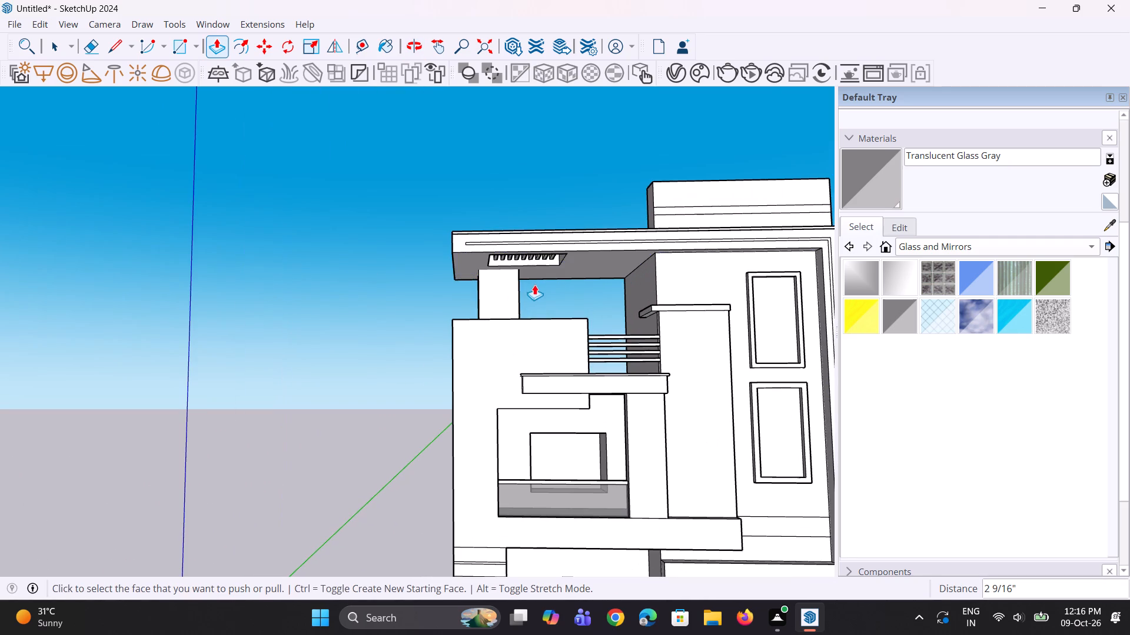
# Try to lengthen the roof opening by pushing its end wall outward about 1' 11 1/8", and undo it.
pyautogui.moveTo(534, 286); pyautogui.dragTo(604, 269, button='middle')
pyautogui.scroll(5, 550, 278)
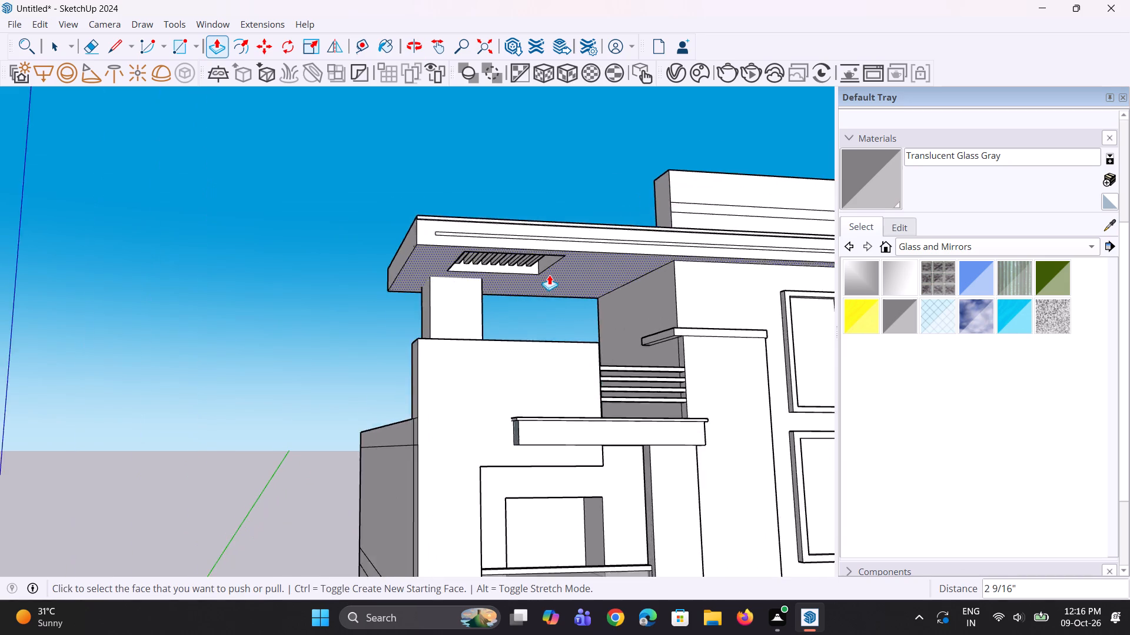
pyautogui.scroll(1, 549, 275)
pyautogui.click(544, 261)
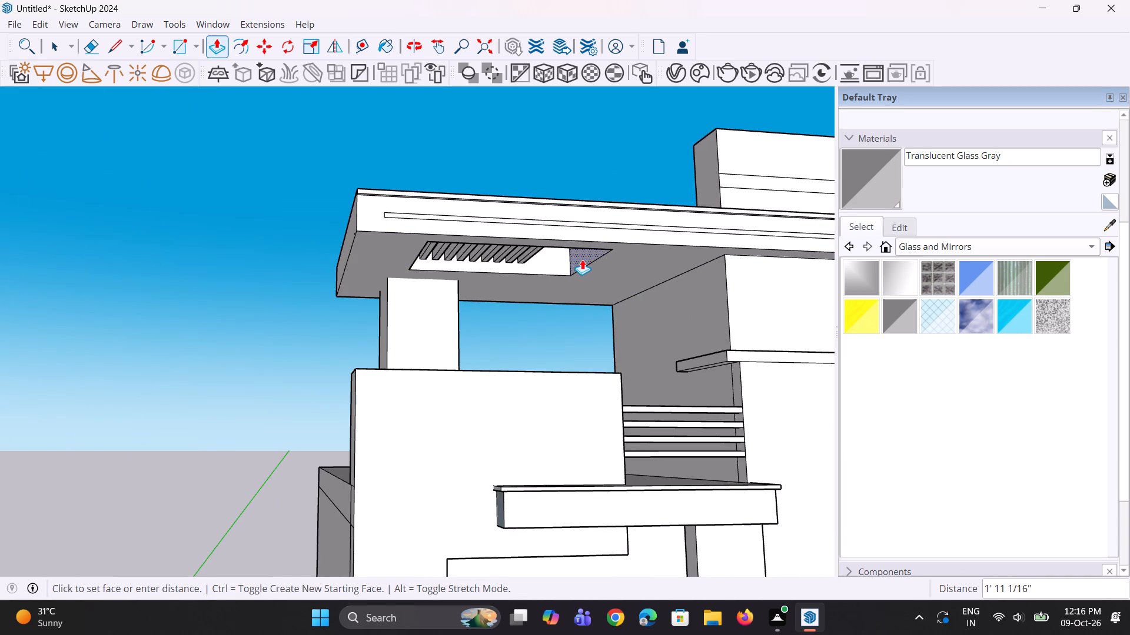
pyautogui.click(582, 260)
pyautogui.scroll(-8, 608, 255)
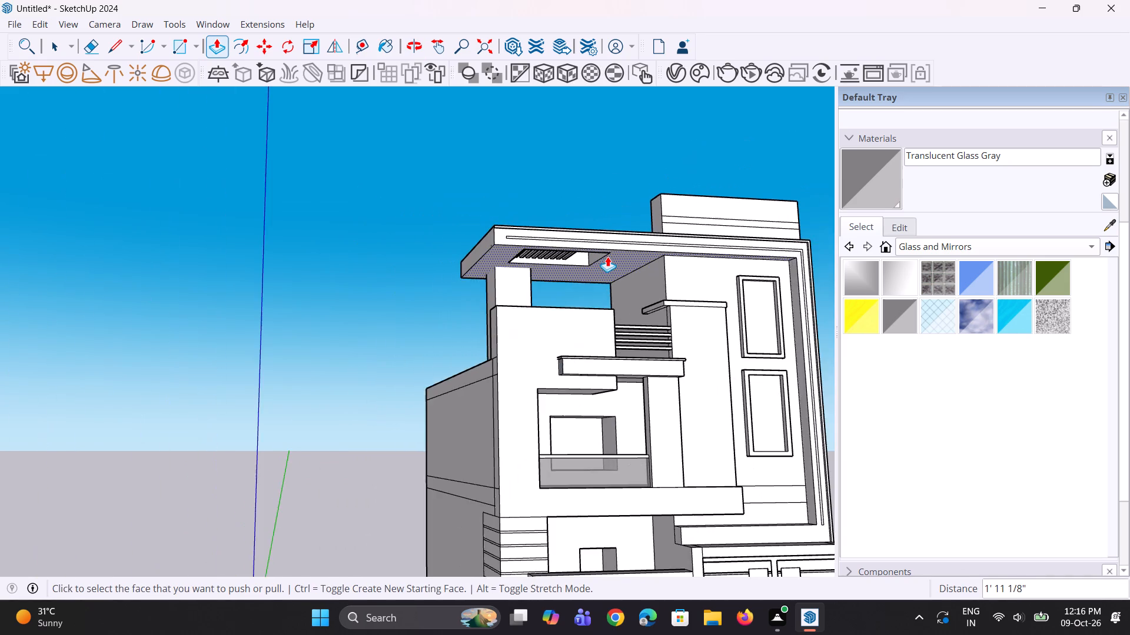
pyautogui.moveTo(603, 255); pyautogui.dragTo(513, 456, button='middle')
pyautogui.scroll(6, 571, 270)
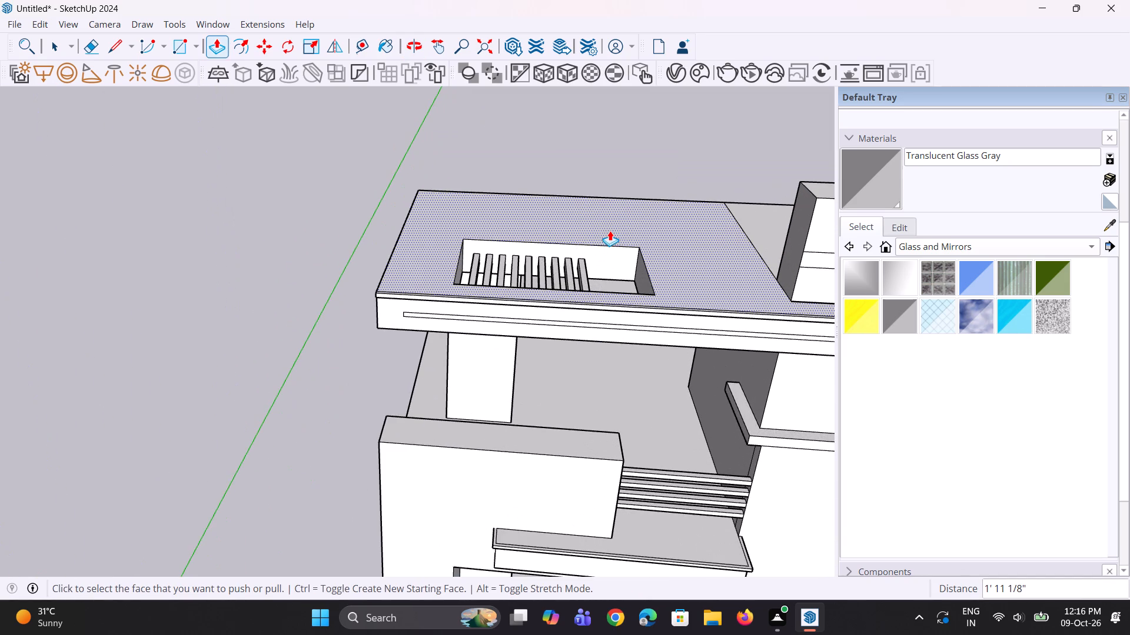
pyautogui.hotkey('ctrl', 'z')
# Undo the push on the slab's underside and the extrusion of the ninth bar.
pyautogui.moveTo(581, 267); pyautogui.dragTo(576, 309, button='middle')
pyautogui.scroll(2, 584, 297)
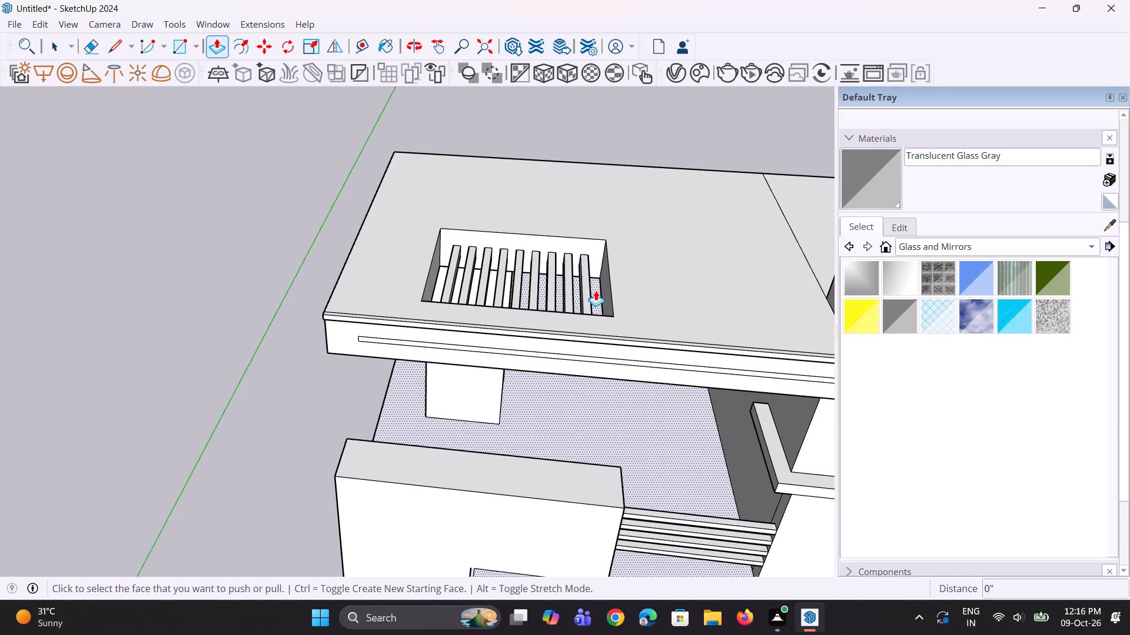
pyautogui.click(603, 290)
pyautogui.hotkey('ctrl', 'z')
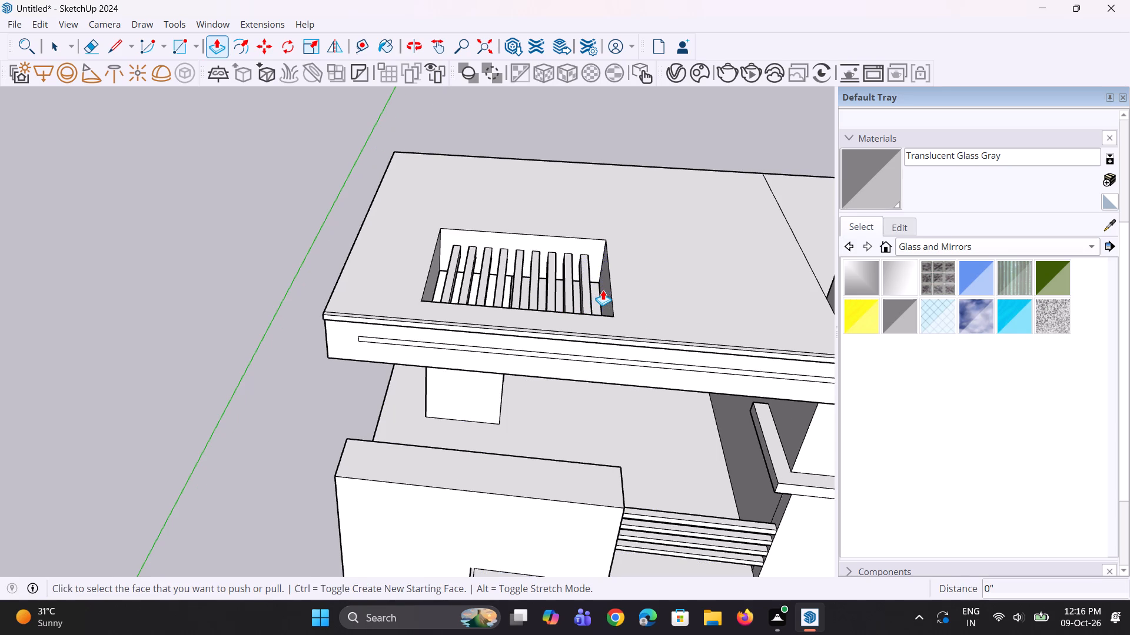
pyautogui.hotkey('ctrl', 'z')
# Lengthen the roof opening by pushing its end wall beyond the last rectangle outward about 5' 2 11/16".
pyautogui.click(601, 289)
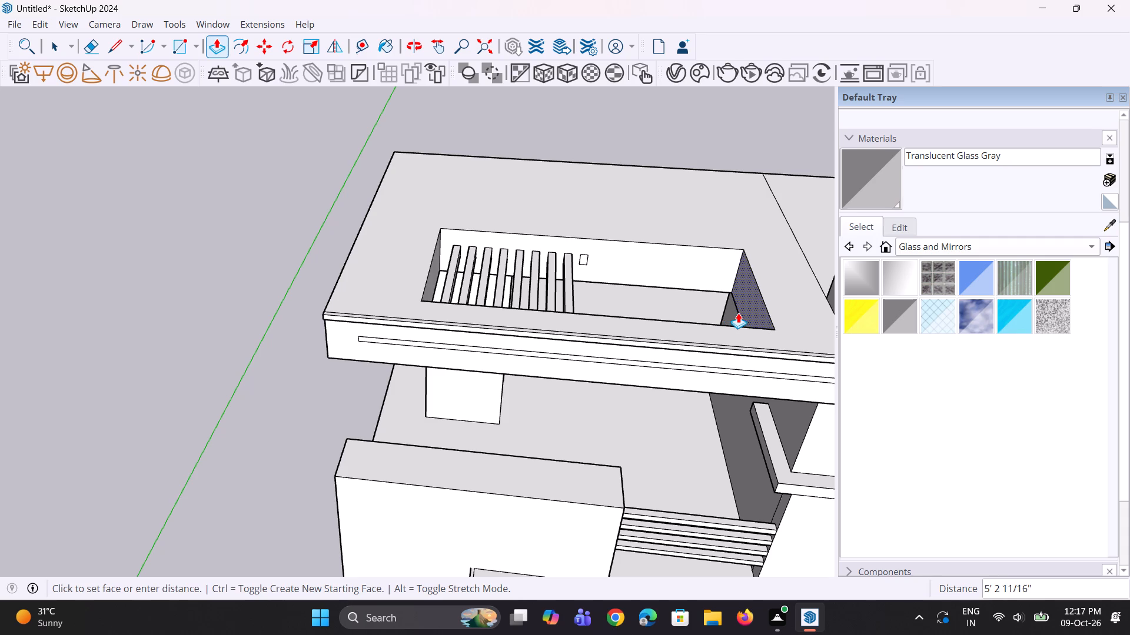
pyautogui.click(738, 313)
# Thin the roof slab by pushing its underside up about 4 1/2" toward the bars.
pyautogui.scroll(1, 630, 373)
pyautogui.moveTo(630, 373); pyautogui.dragTo(652, 180, button='middle')
pyautogui.moveTo(543, 279); pyautogui.dragTo(592, 190, button='middle')
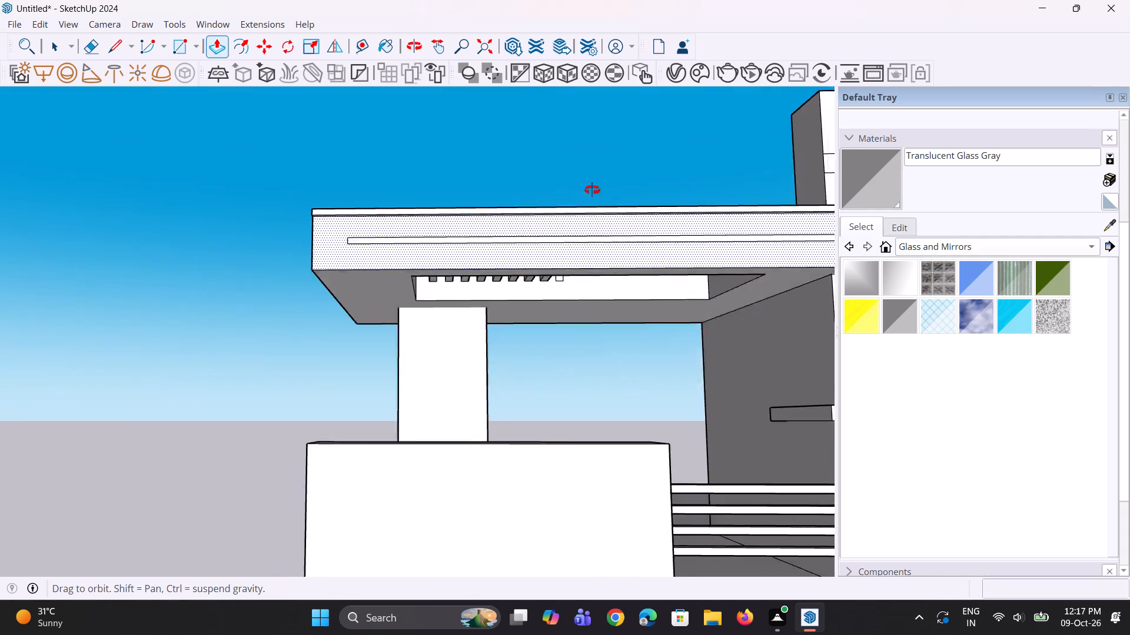
pyautogui.moveTo(592, 190); pyautogui.dragTo(644, 140, button='middle')
pyautogui.click(436, 255)
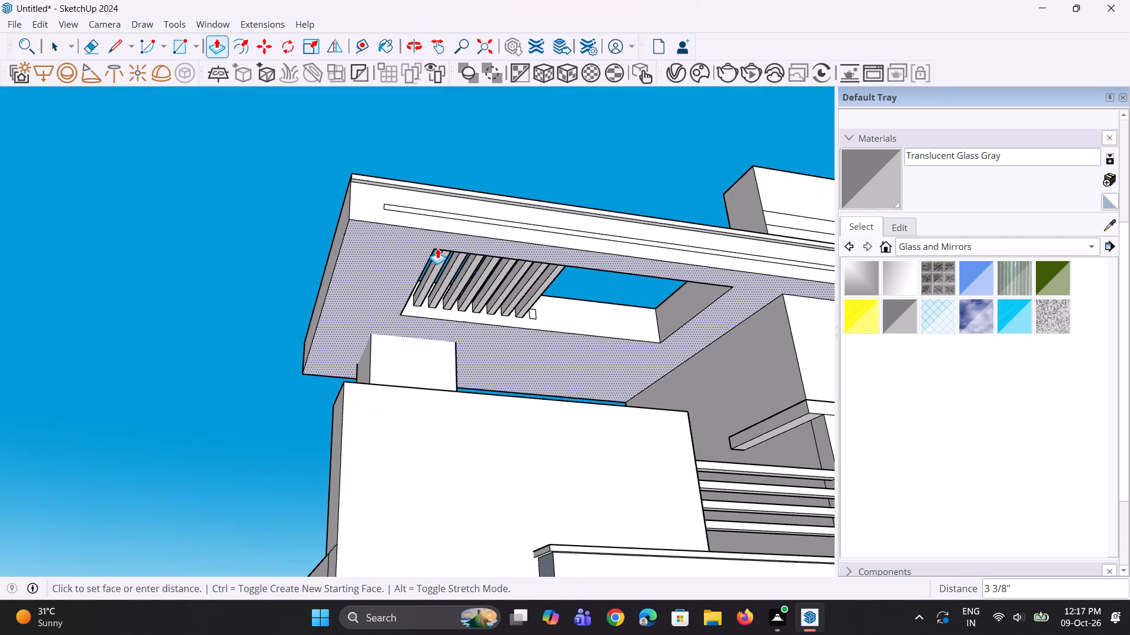
pyautogui.click(439, 246)
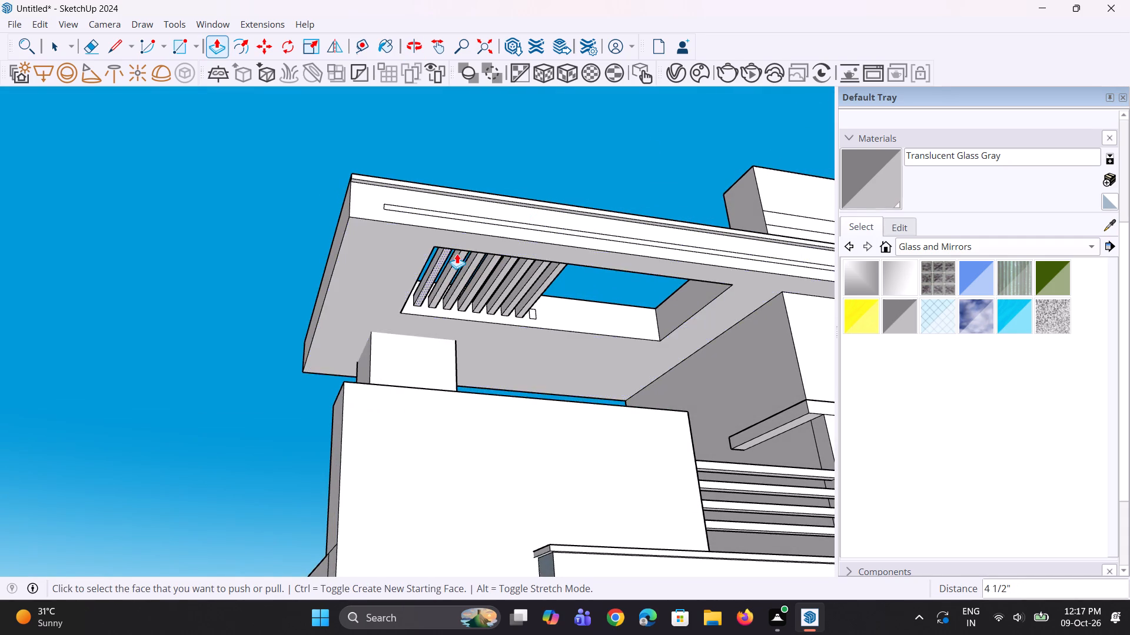
# Examine the slab's underside, the bars and the lengthened opening from below.
pyautogui.scroll(-8, 463, 255)
pyautogui.moveTo(508, 252); pyautogui.dragTo(493, 327, button='middle')
pyautogui.scroll(1, 426, 288)
pyautogui.moveTo(426, 278); pyautogui.dragTo(431, 230, button='middle')
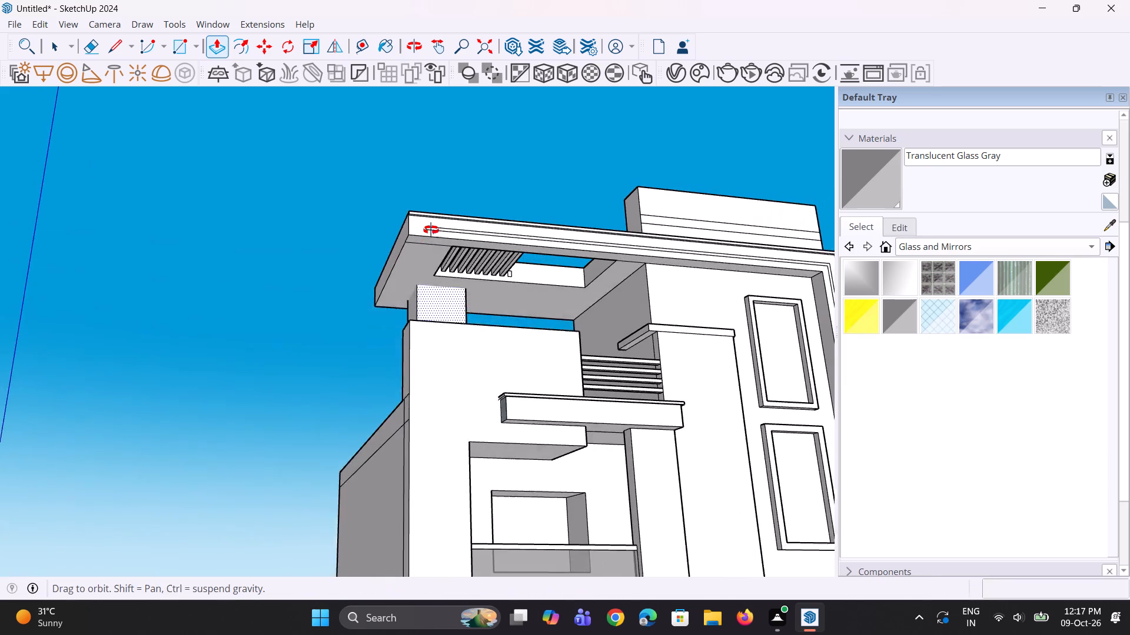
pyautogui.moveTo(431, 230); pyautogui.dragTo(431, 229, button='middle')
pyautogui.scroll(4, 423, 235)
pyautogui.press('e')
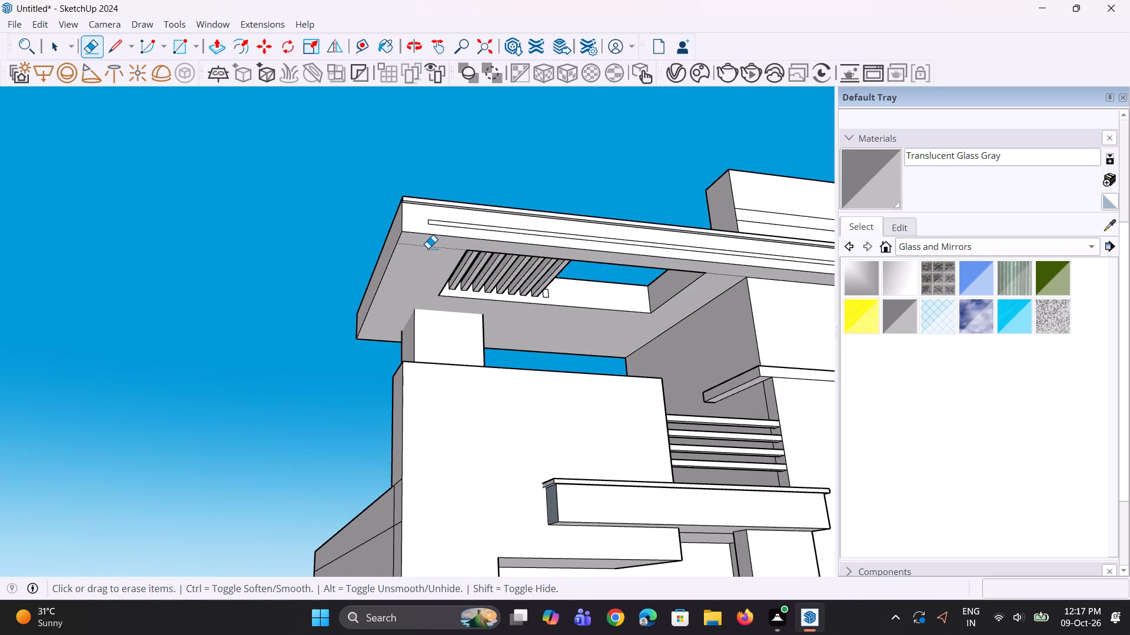
pyautogui.click(428, 248)
pyautogui.press('space')
pyautogui.press('space')
pyautogui.click(510, 164)
# Push the roof slab's underside up slightly further with Push/Pull.
pyautogui.scroll(3, 418, 276)
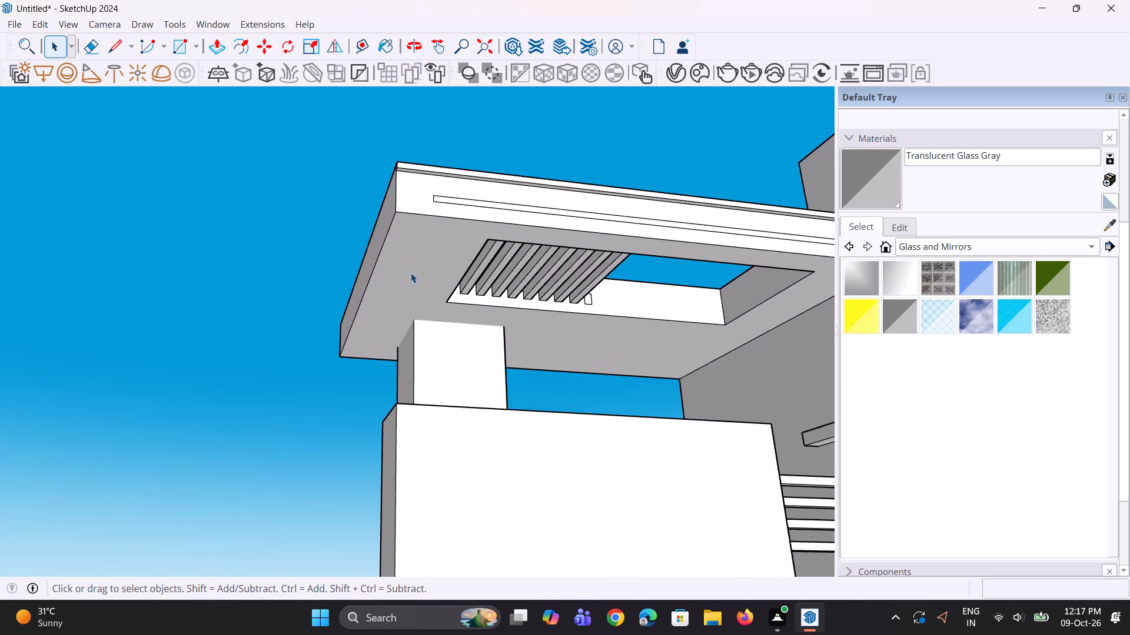
pyautogui.moveTo(411, 271); pyautogui.dragTo(411, 240, button='middle')
pyautogui.press('p')
pyautogui.click(417, 264)
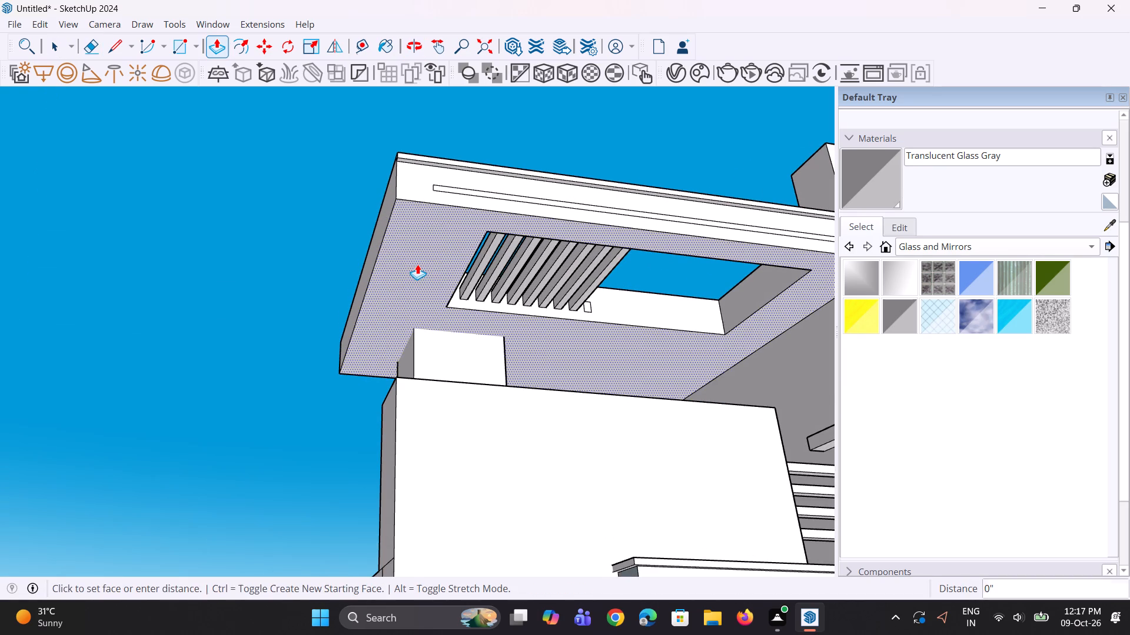
pyautogui.click(422, 259)
# Erase the leftover line running across the slab's underside near its front edge.
pyautogui.scroll(2, 420, 212)
pyautogui.press('e')
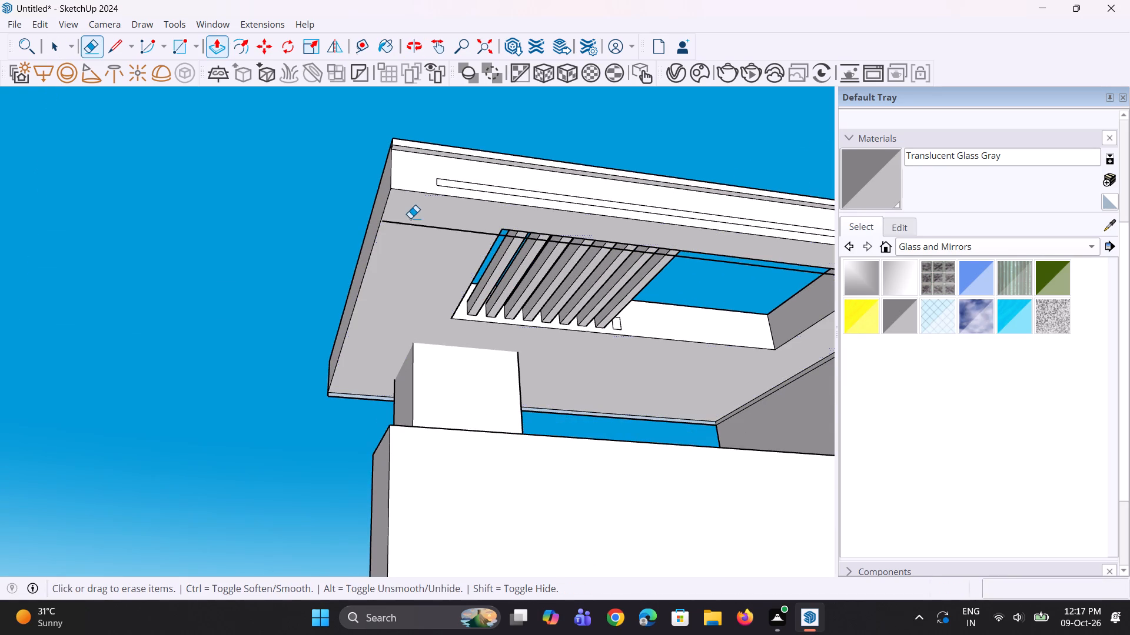
pyautogui.click(413, 224)
pyautogui.scroll(-3, 413, 264)
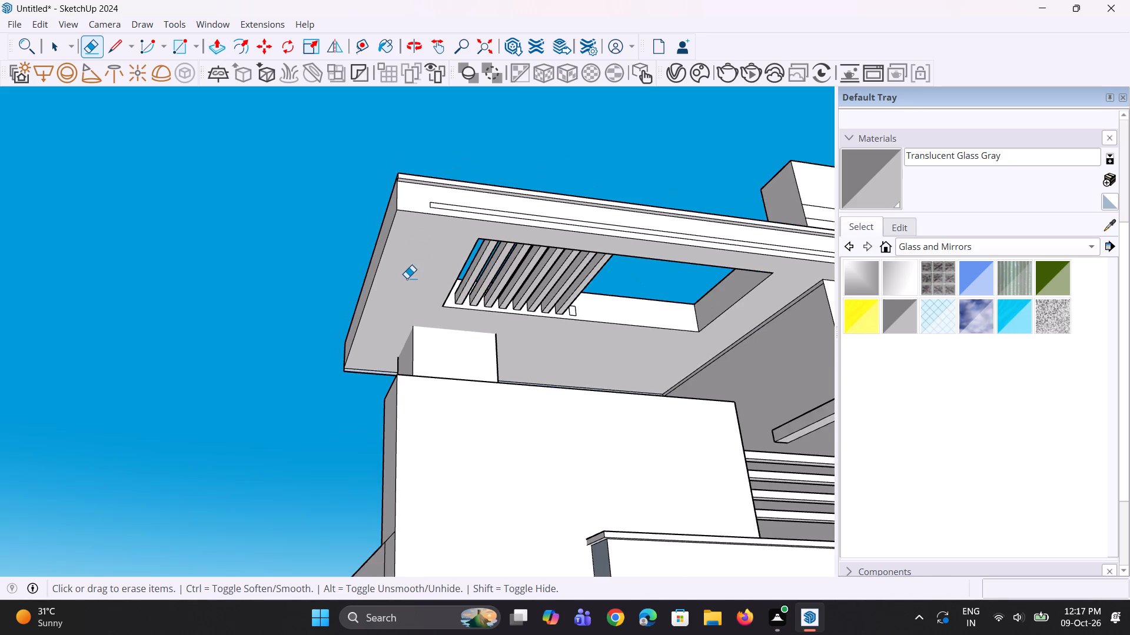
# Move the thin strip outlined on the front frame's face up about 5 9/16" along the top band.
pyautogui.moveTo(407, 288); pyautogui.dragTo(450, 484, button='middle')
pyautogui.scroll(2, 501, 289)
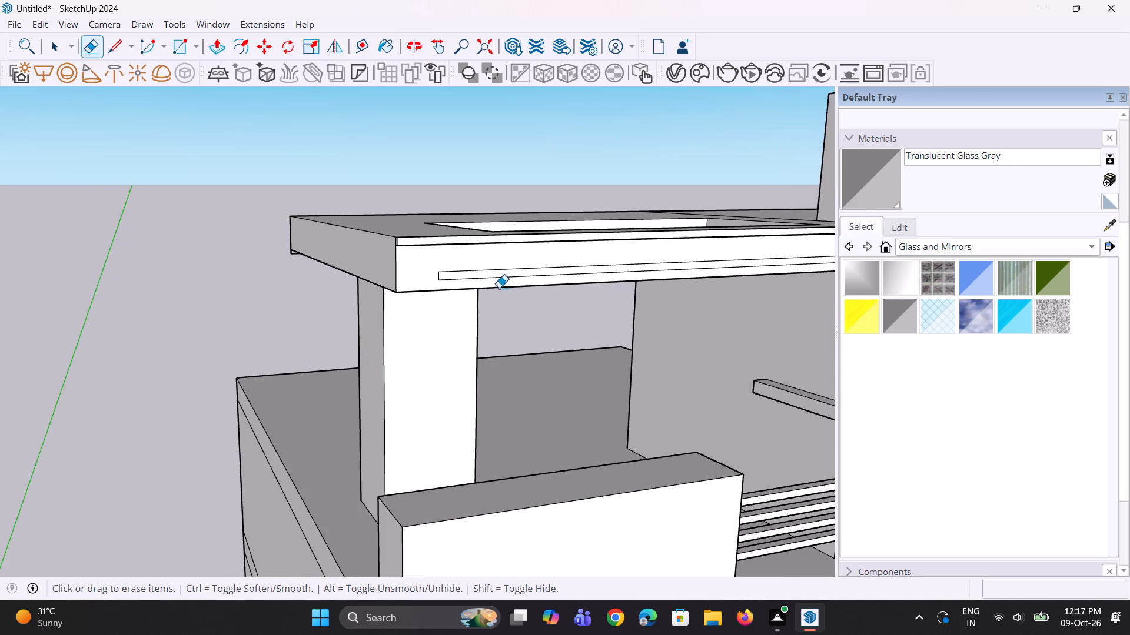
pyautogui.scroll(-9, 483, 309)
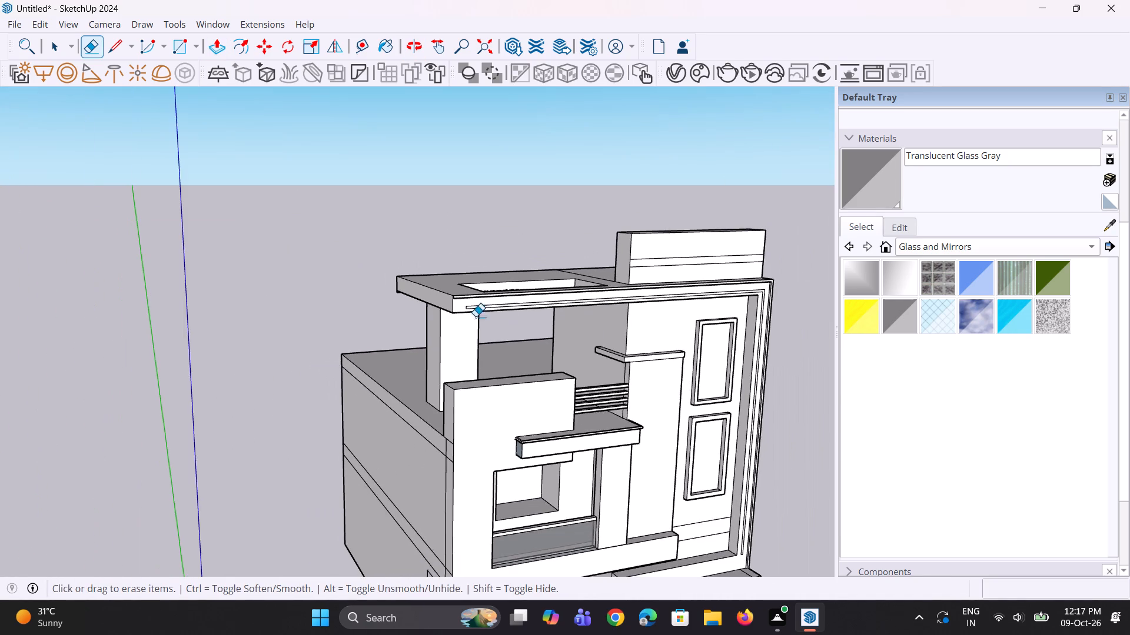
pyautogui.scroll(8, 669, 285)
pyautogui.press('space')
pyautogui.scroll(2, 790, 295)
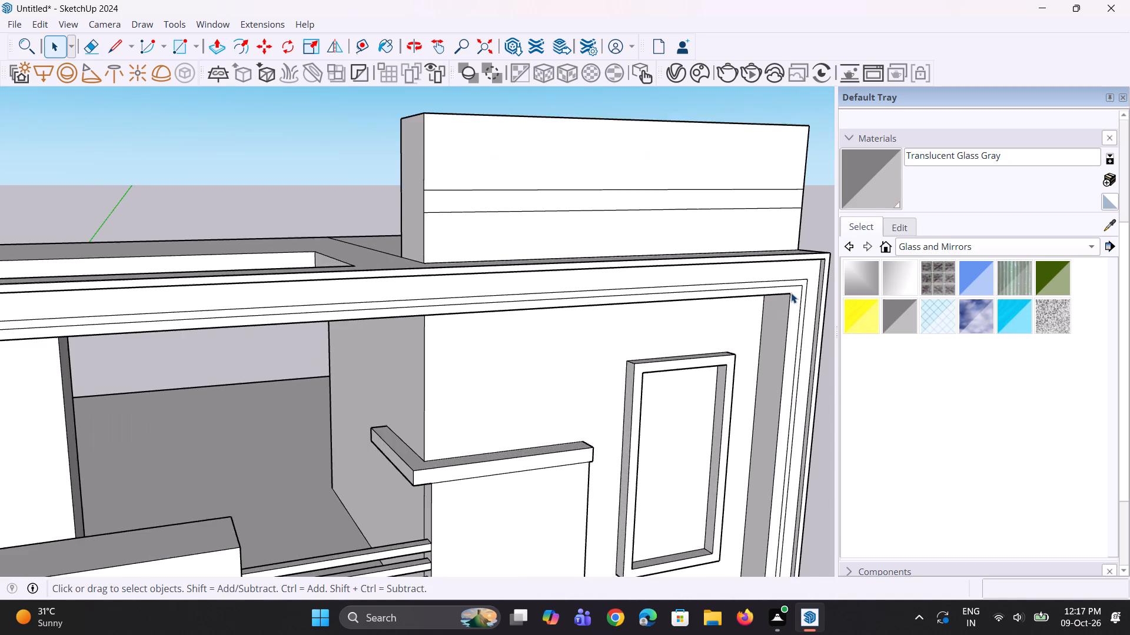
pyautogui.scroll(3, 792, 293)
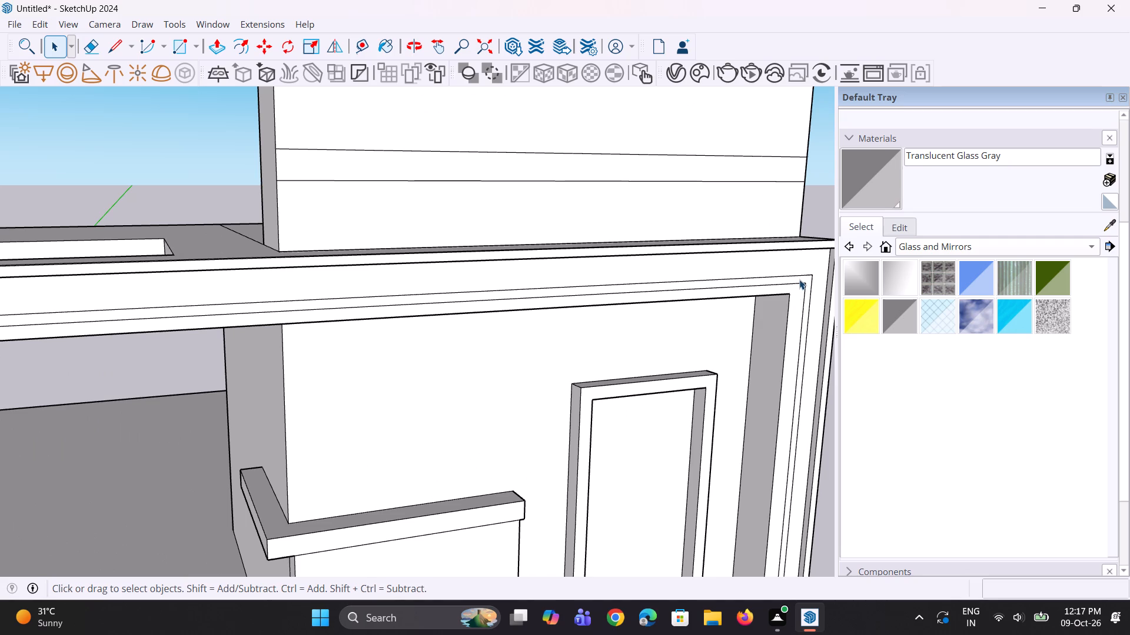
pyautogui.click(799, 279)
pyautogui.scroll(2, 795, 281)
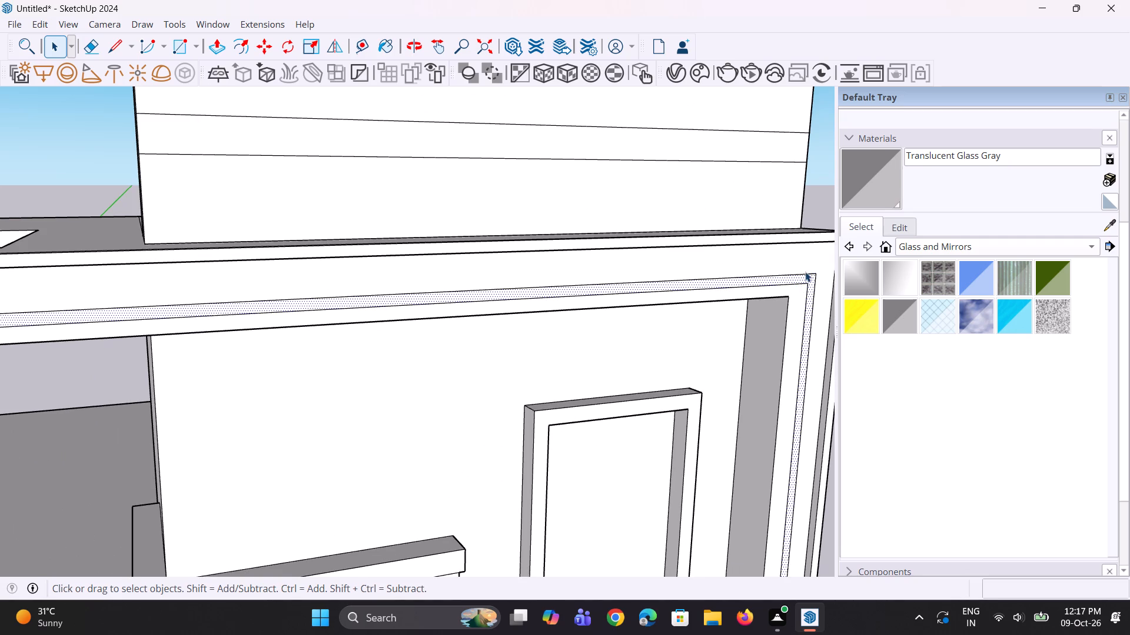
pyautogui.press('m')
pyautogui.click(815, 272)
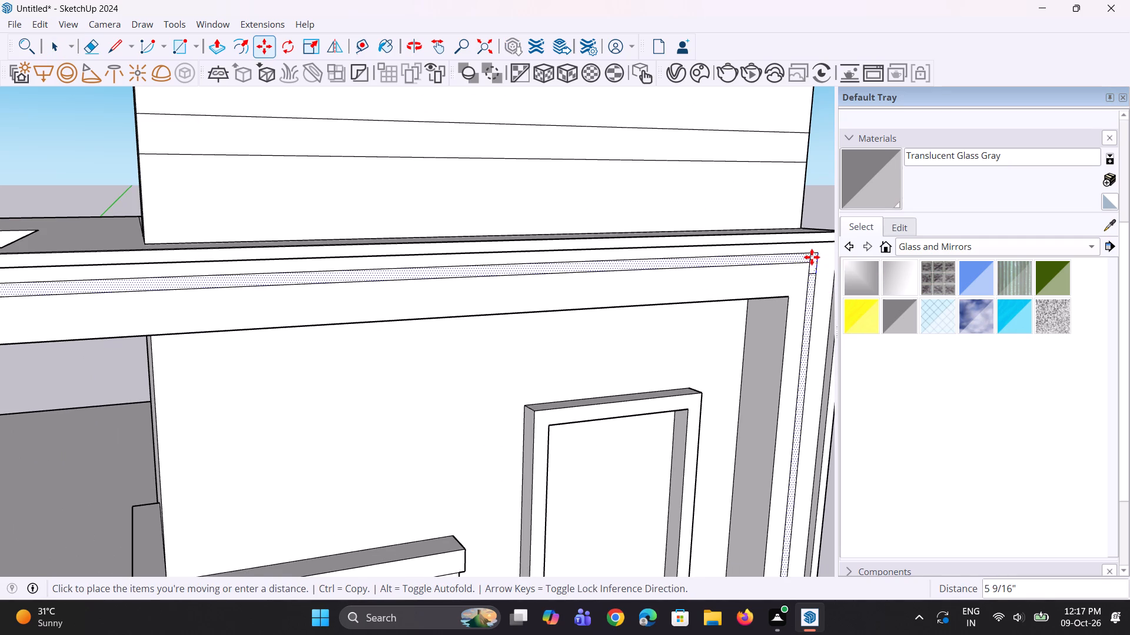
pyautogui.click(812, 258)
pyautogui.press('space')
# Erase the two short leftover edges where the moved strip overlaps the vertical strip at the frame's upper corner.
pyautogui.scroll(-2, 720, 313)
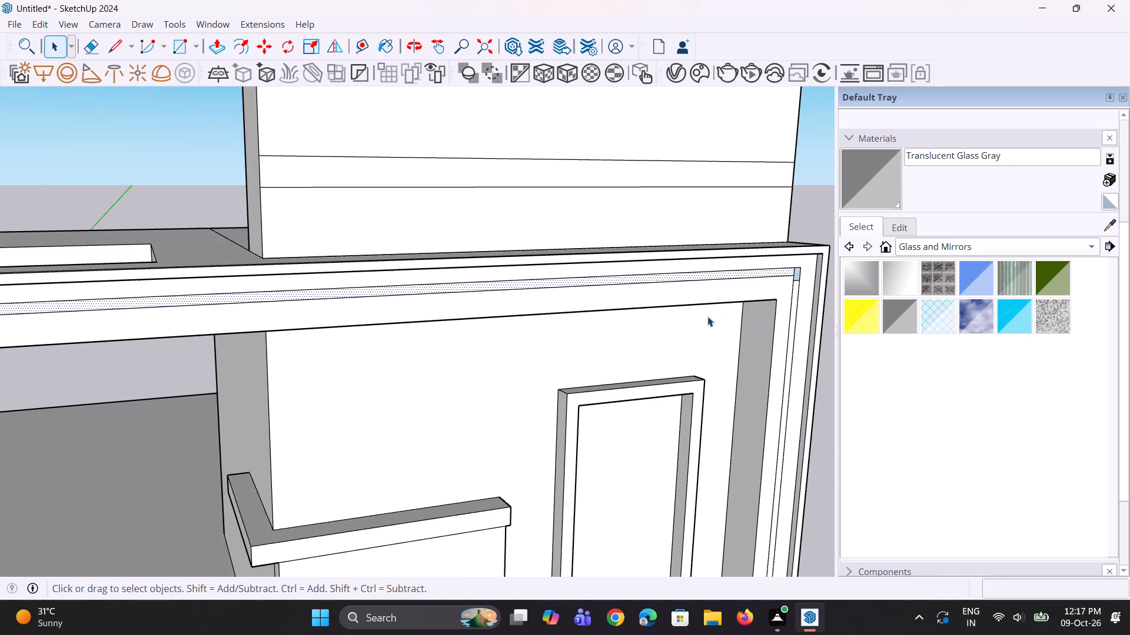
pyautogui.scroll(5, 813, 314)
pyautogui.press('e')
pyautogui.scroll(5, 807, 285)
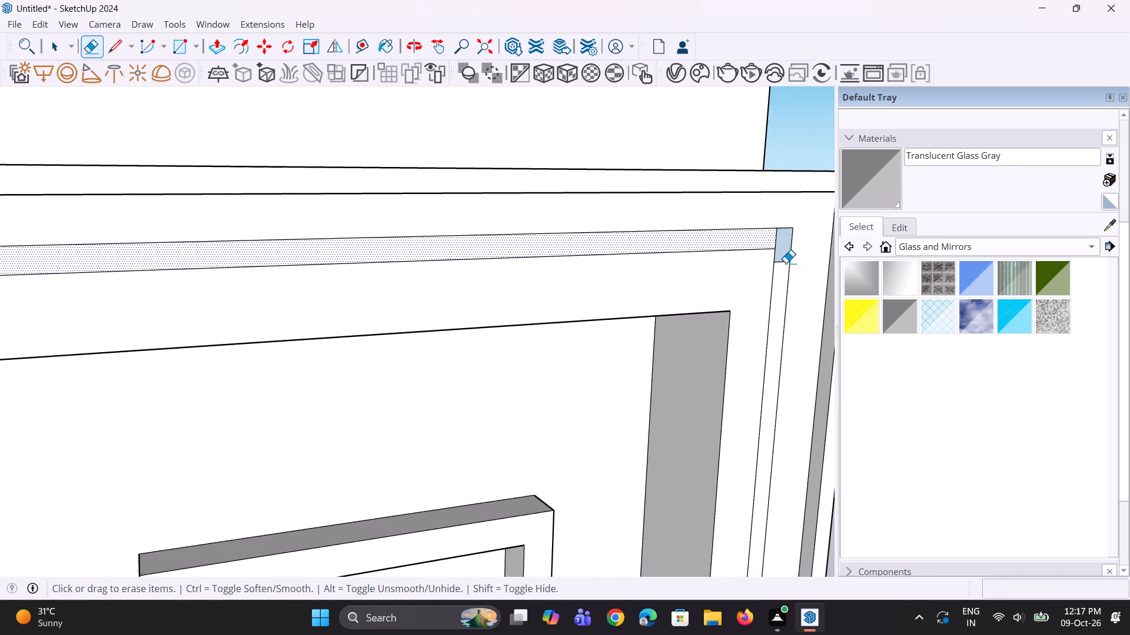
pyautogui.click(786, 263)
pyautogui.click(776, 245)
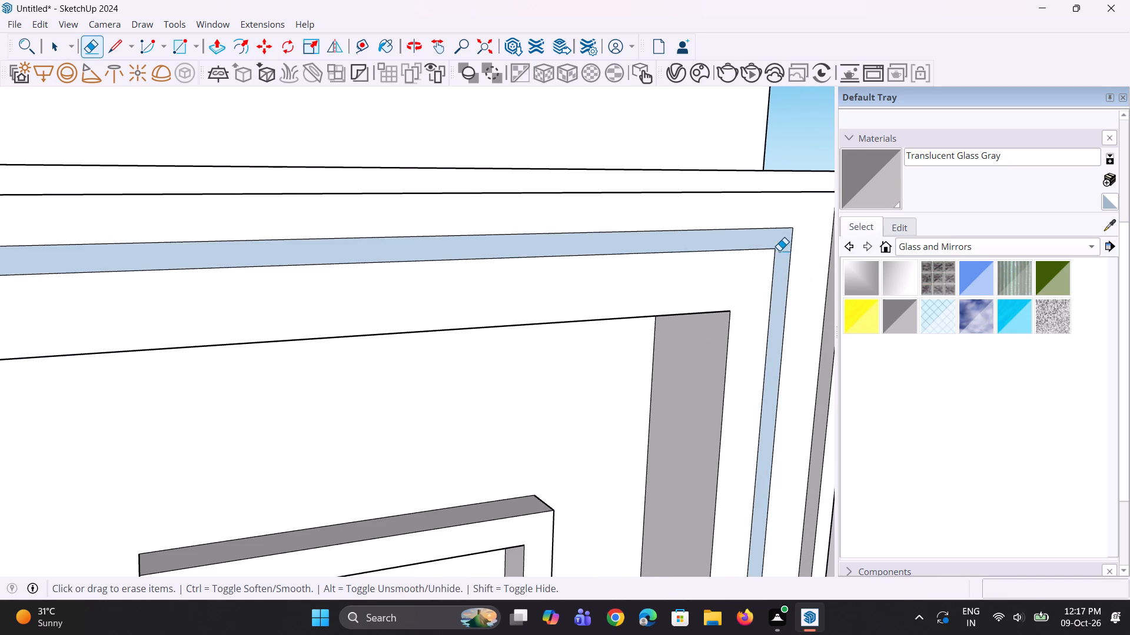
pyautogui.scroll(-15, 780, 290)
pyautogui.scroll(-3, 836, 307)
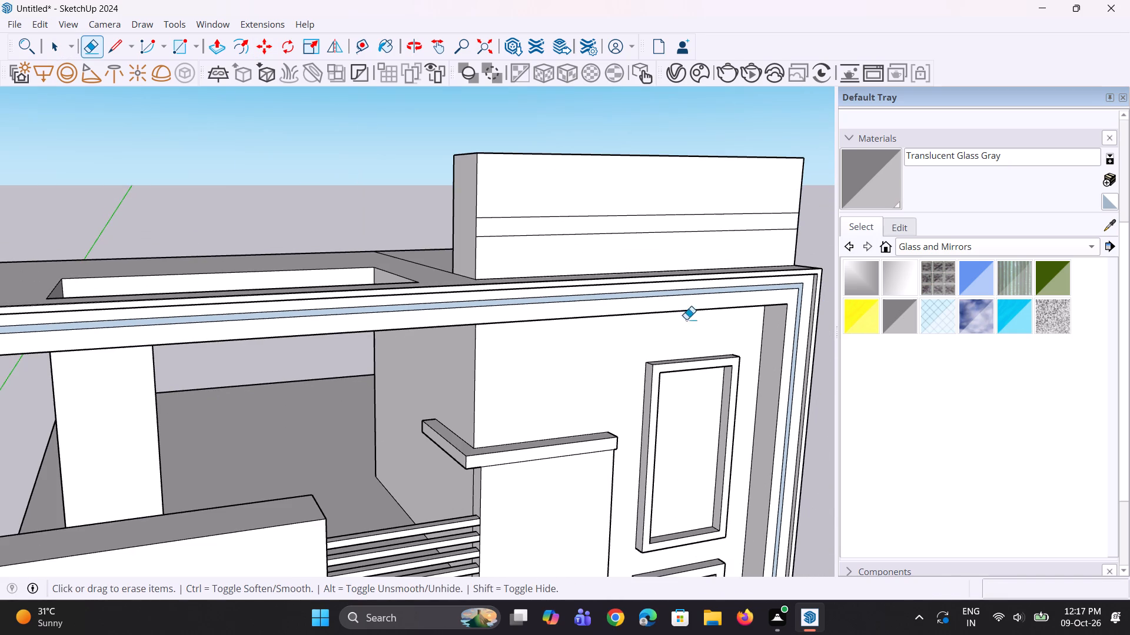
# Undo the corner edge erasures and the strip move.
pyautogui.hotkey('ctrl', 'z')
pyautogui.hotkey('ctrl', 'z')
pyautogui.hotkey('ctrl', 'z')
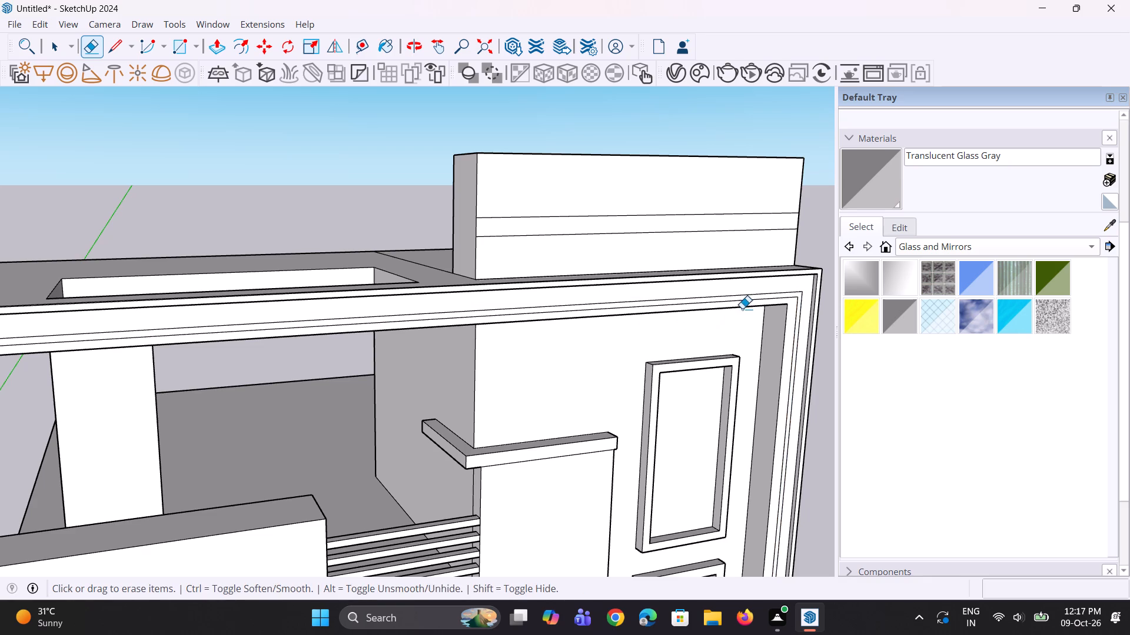
# Erase the long inner strip outlines along the top band and vertical side of the front frame's face.
pyautogui.press('space')
pyautogui.write('E')
pyautogui.click(743, 296)
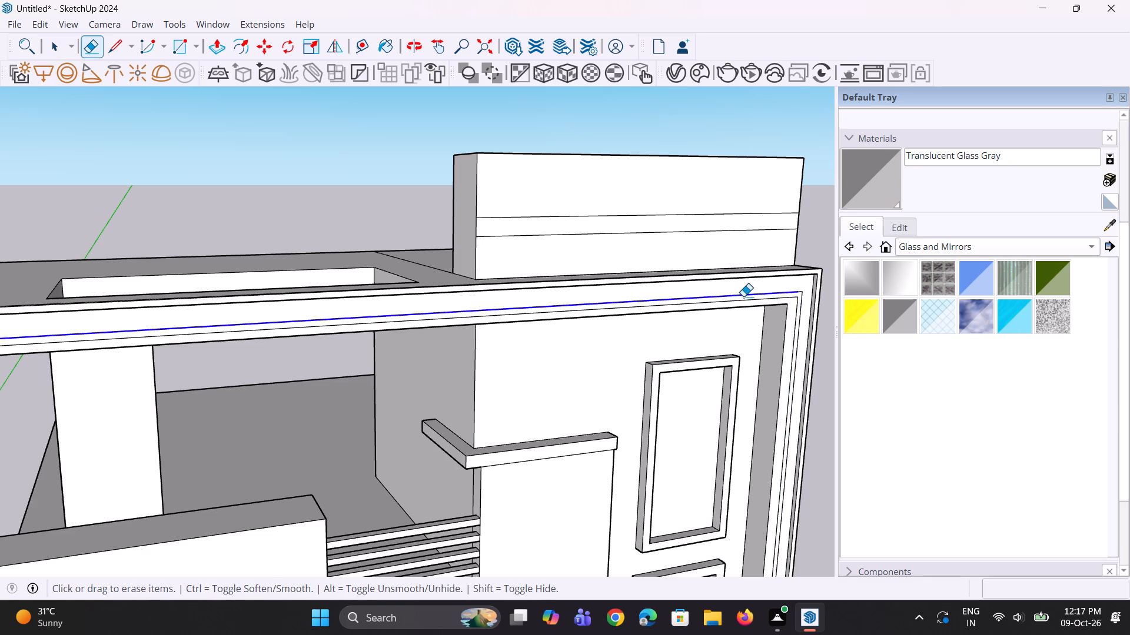
pyautogui.click(743, 300)
pyautogui.scroll(-5, 688, 301)
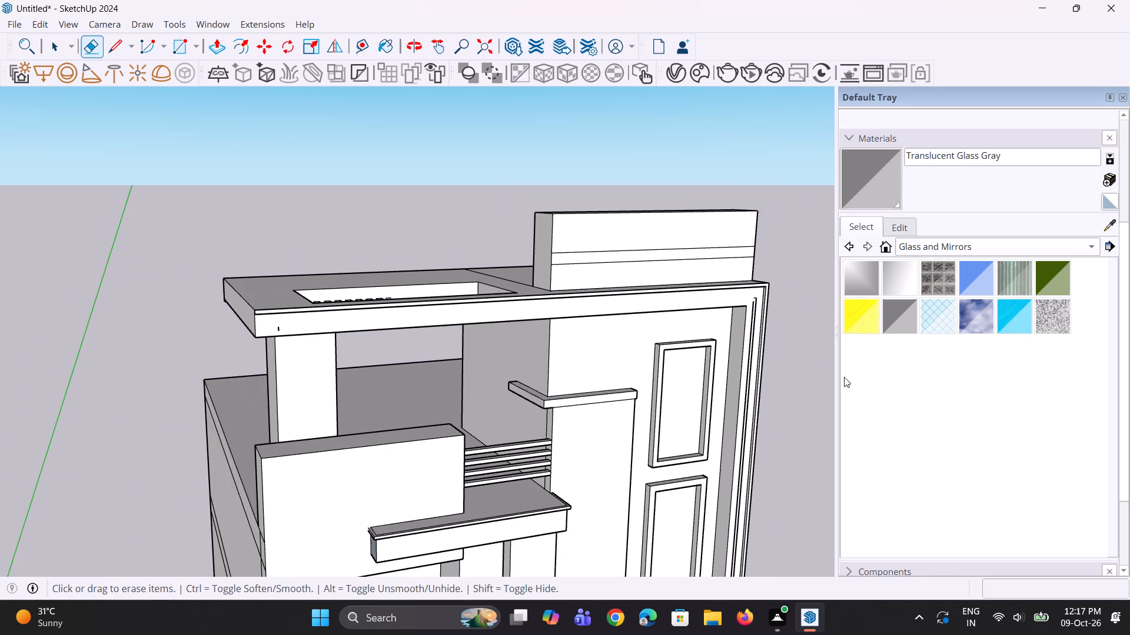
pyautogui.scroll(2, 796, 360)
pyautogui.scroll(5, 726, 321)
pyautogui.moveTo(760, 276); pyautogui.dragTo(754, 302)
pyautogui.click(757, 272)
pyautogui.scroll(-3, 766, 278)
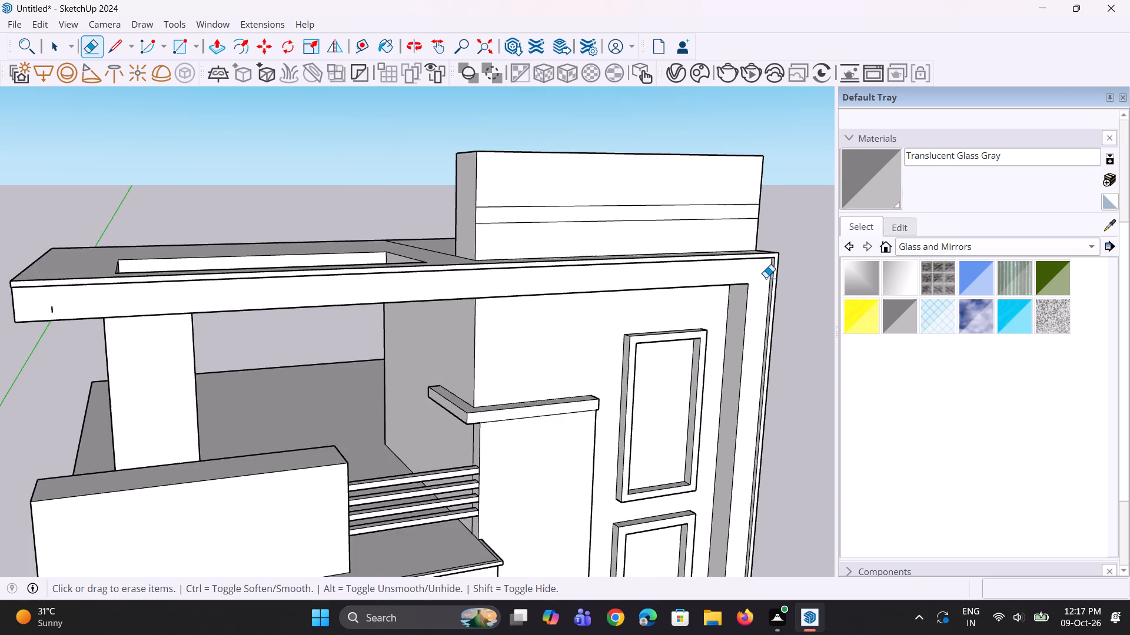
# Copy the small rectangle on the roof opening's back wall about 7 5/8" along the wall, multiplied to 6 copies.
pyautogui.scroll(-12, 766, 278)
pyautogui.moveTo(539, 303); pyautogui.dragTo(561, 293, button='middle')
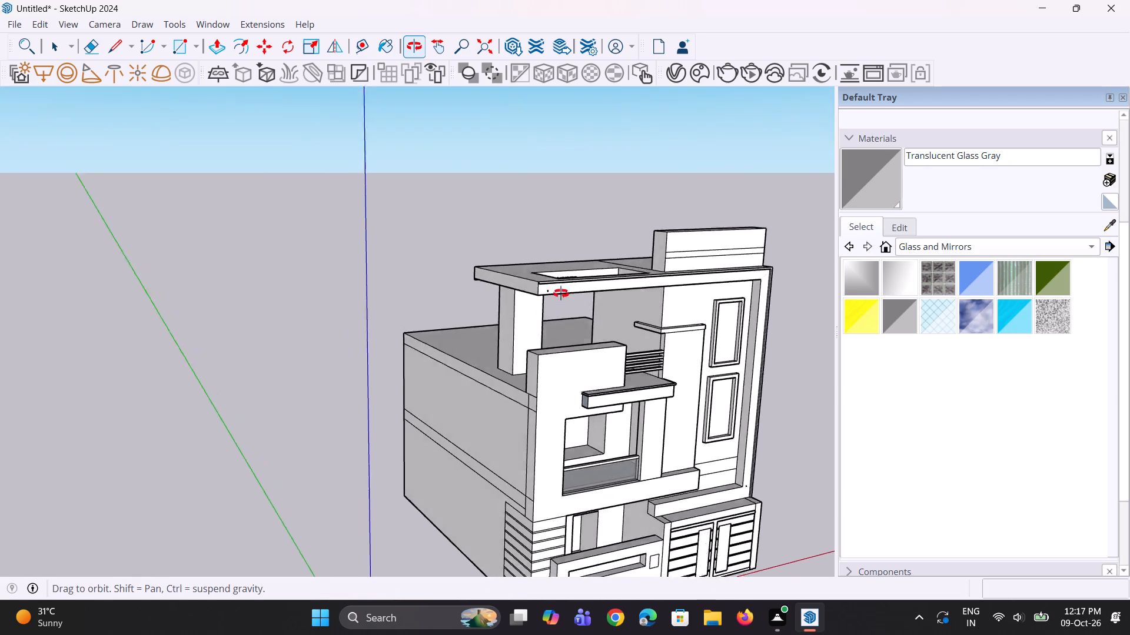
pyautogui.moveTo(561, 293); pyautogui.dragTo(443, 446, button='middle')
pyautogui.scroll(3, 610, 356)
pyautogui.moveTo(610, 354); pyautogui.dragTo(517, 371, button='middle')
pyautogui.press('space')
pyautogui.scroll(2, 569, 348)
pyautogui.press('space')
pyautogui.scroll(2, 569, 348)
pyautogui.doubleClick(561, 327)
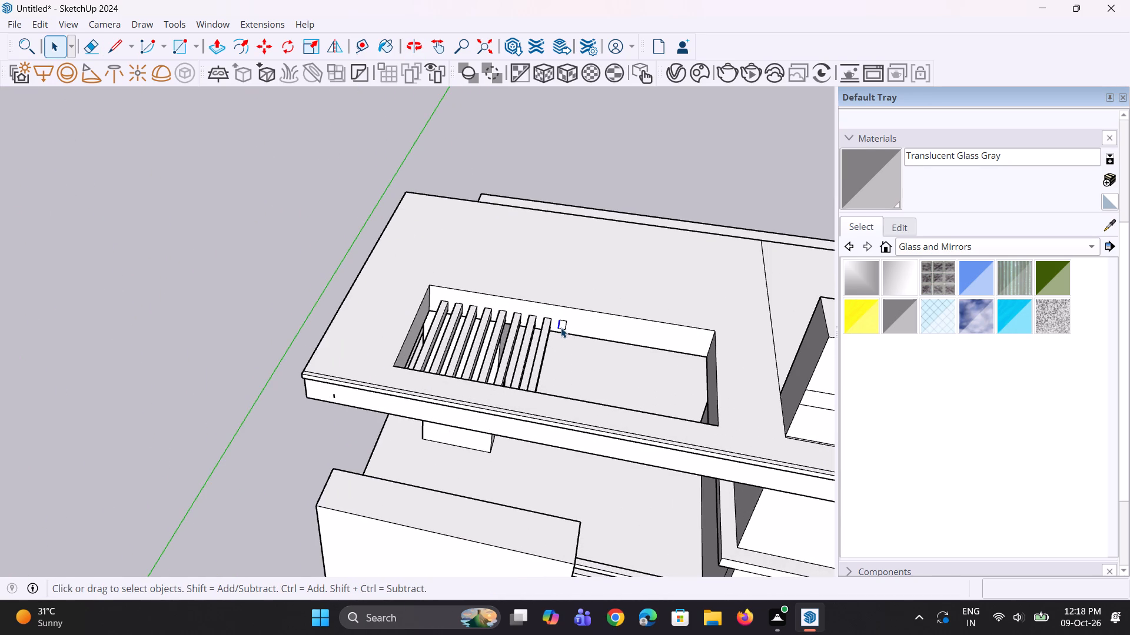
pyautogui.scroll(3, 562, 327)
pyautogui.click(564, 326)
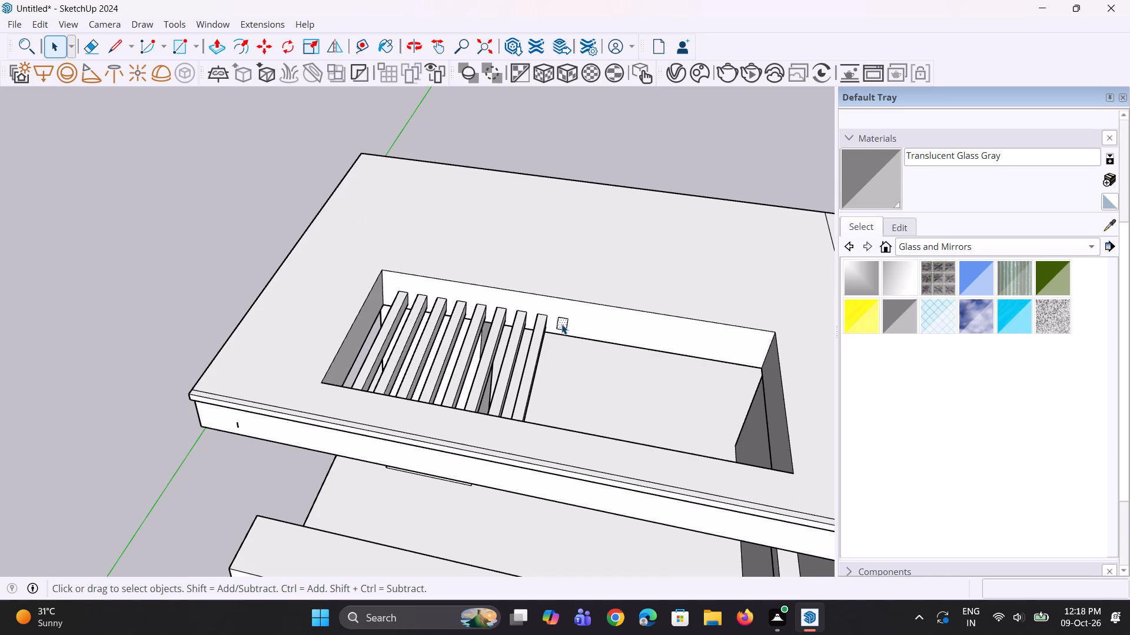
pyautogui.click(561, 324)
pyautogui.press('m')
pyautogui.scroll(3, 558, 353)
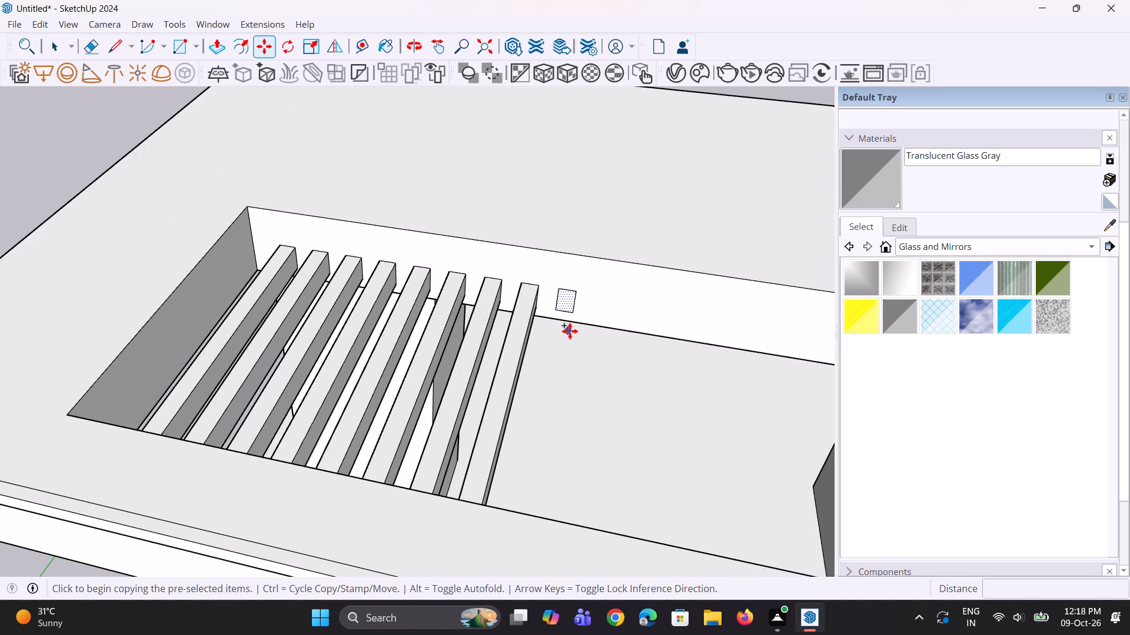
pyautogui.click(574, 315)
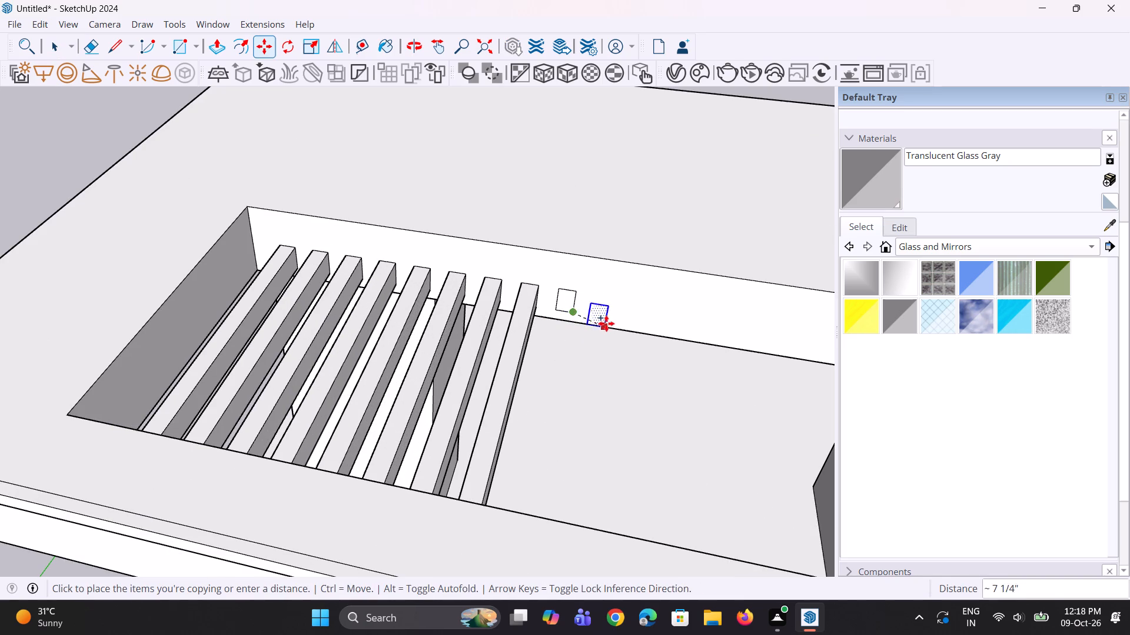
pyautogui.click(610, 320)
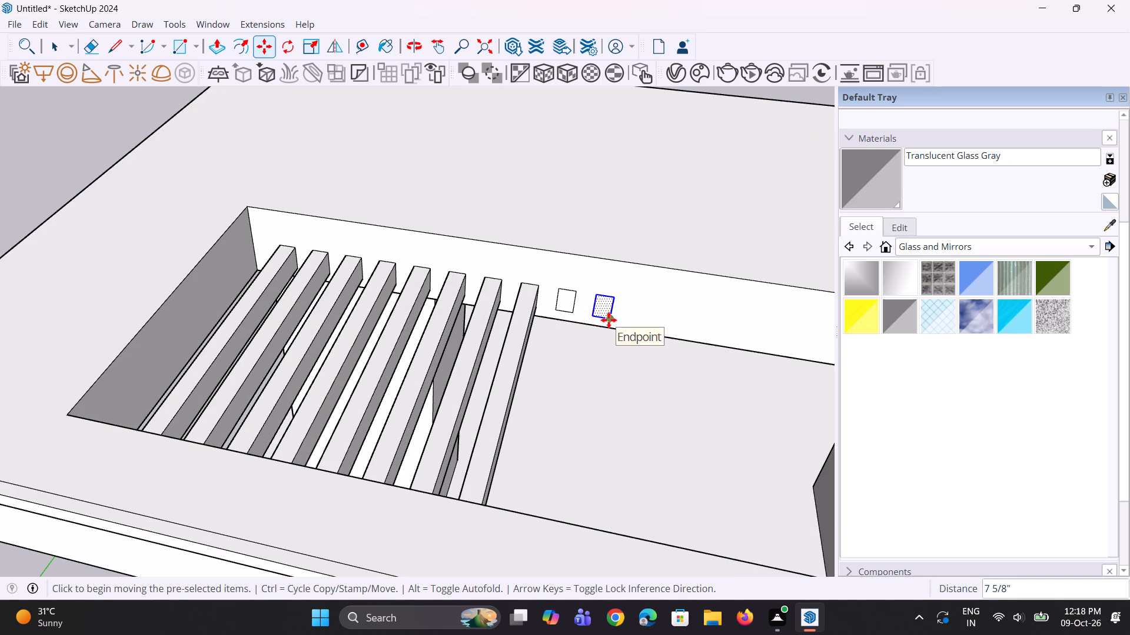
pyautogui.press('*')
pyautogui.press('6')
pyautogui.press('Return')
# Copy the last rectangle in the row about 6 9/16" further along the wall, multiplied to 3 copies.
pyautogui.scroll(-3, 569, 332)
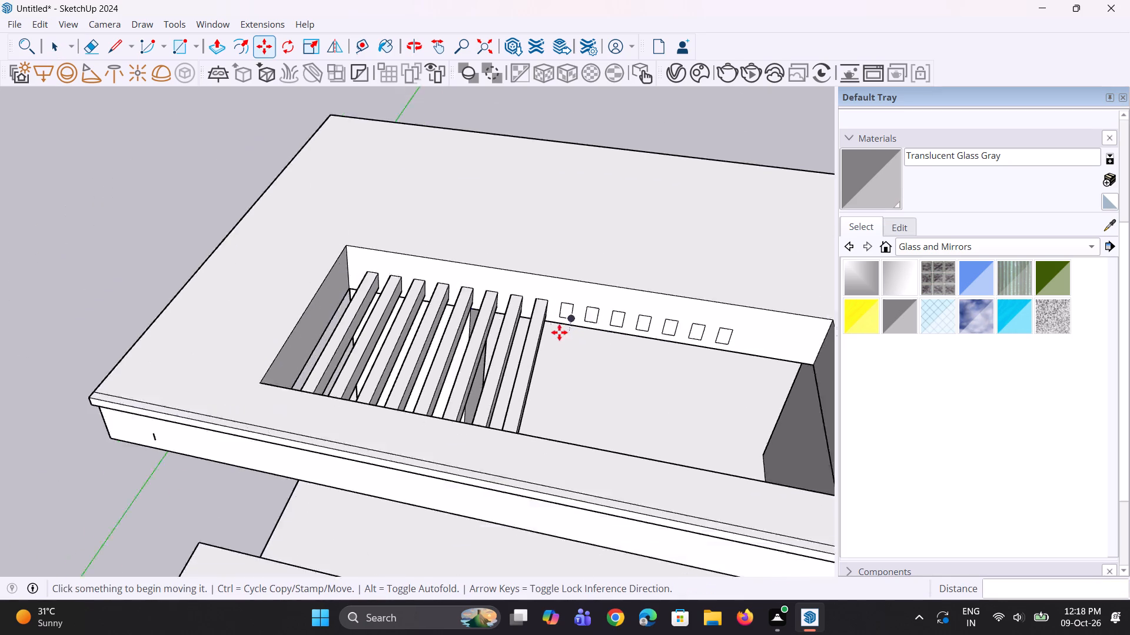
pyautogui.scroll(-5, 559, 332)
pyautogui.scroll(7, 607, 345)
pyautogui.press('space')
pyautogui.press('space')
pyautogui.click(664, 309)
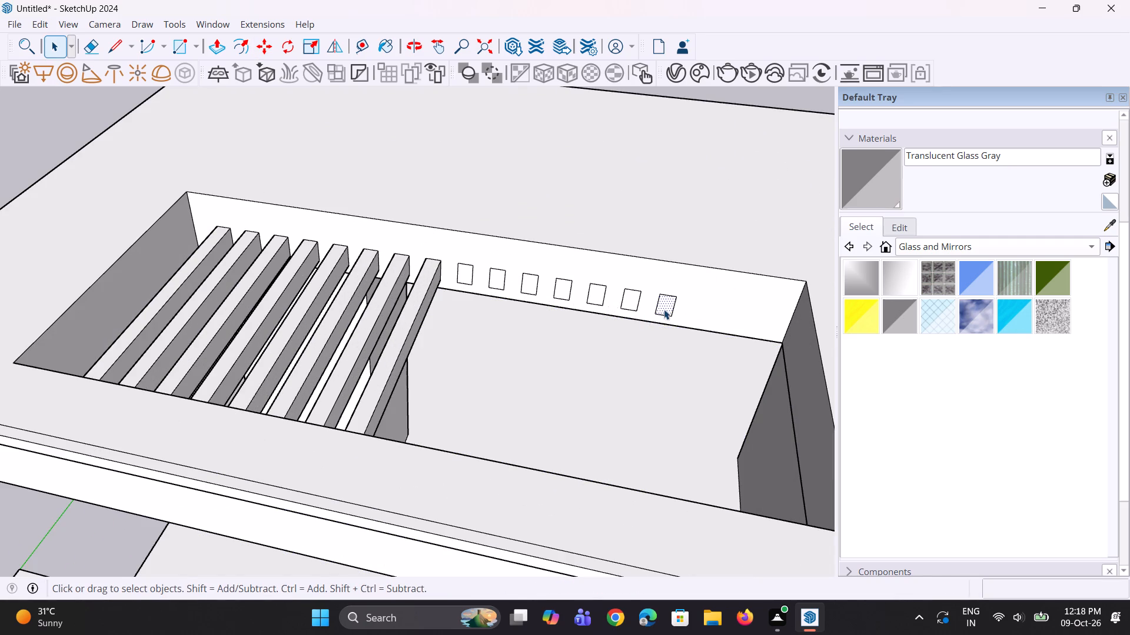
pyautogui.press('m')
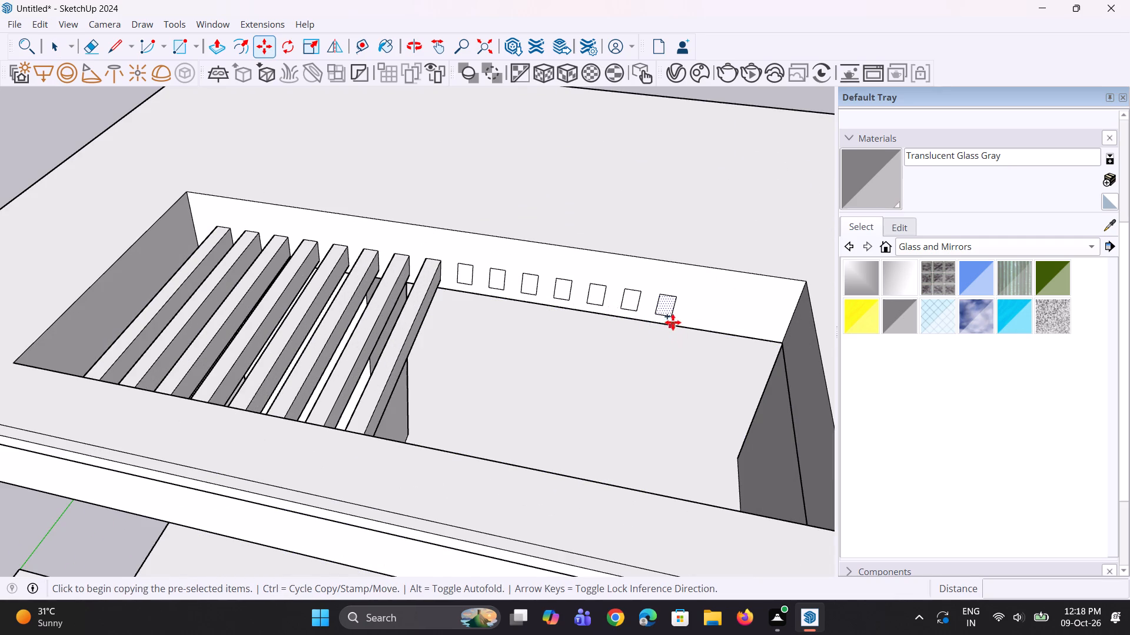
pyautogui.click(673, 319)
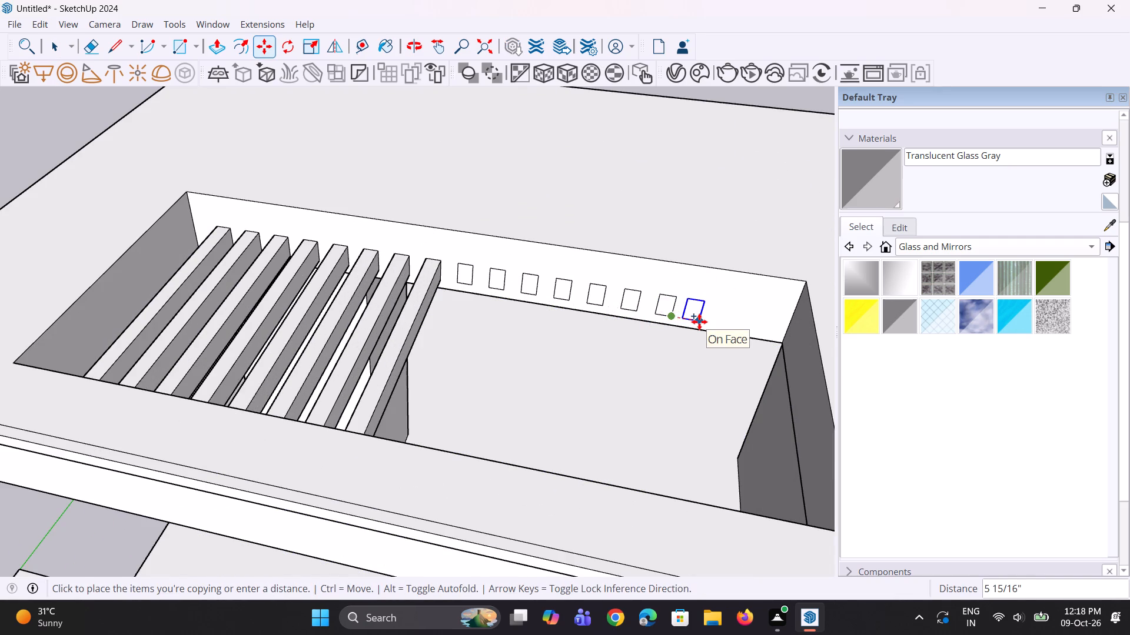
pyautogui.click(702, 322)
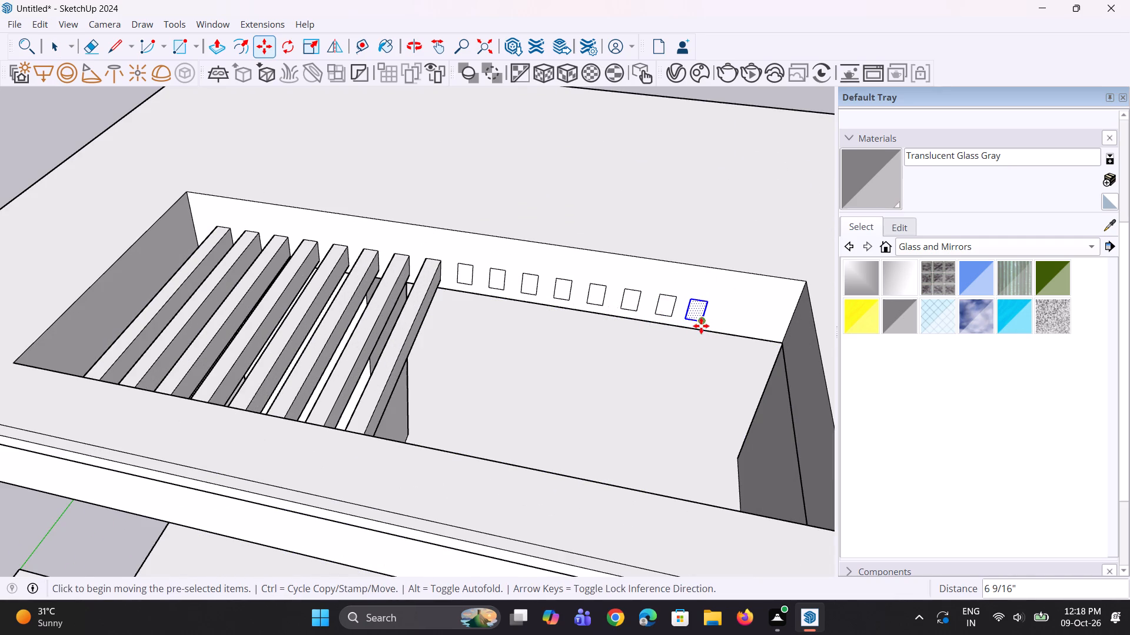
pyautogui.press('*')
pyautogui.press('3')
pyautogui.press('Return')
# Push/Pull the rectangle nearest the existing bars 5' 4 15/16" across the roof opening to form a bar.
pyautogui.scroll(-3, 698, 340)
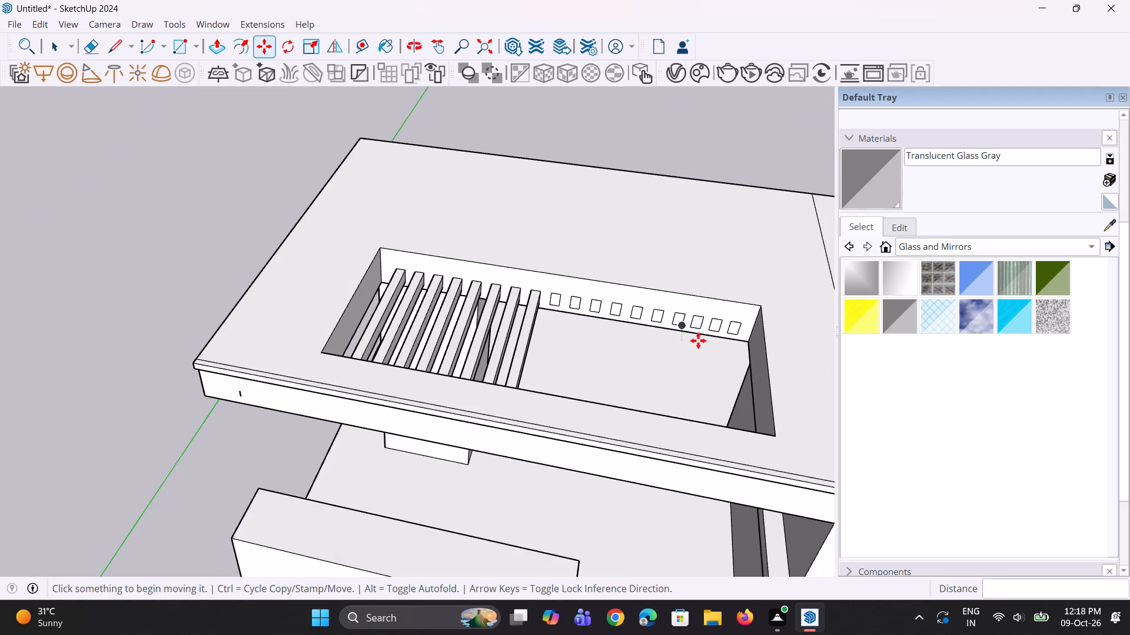
pyautogui.moveTo(700, 310); pyautogui.dragTo(693, 292, button='middle')
pyautogui.press('space')
pyautogui.press('space')
pyautogui.scroll(6, 570, 333)
pyautogui.press('p')
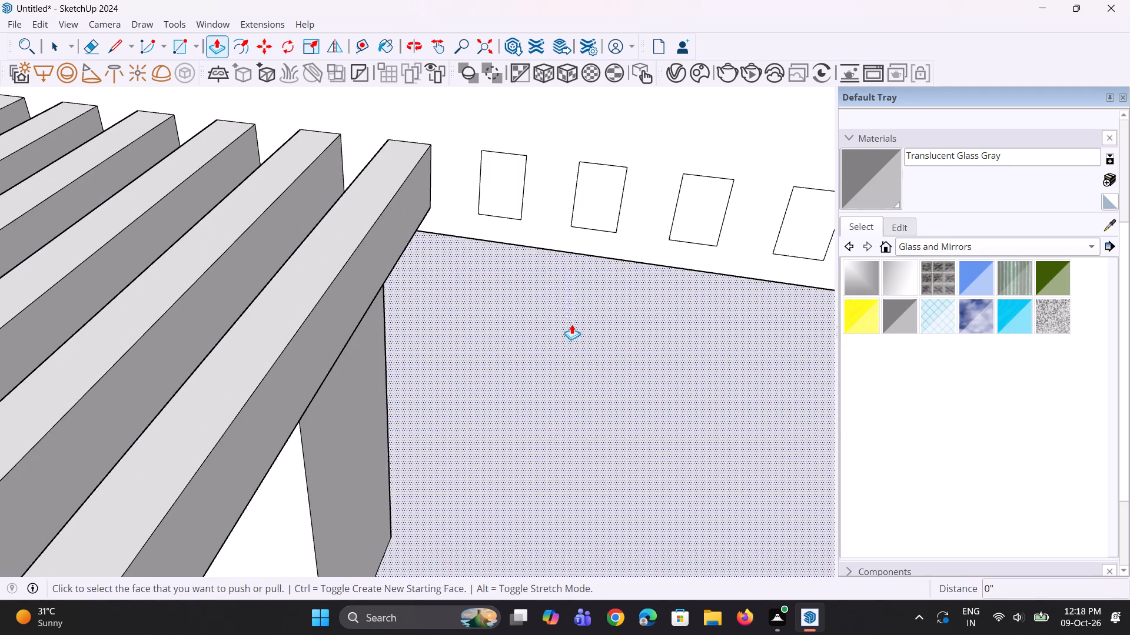
pyautogui.click(515, 209)
pyautogui.scroll(-10, 503, 254)
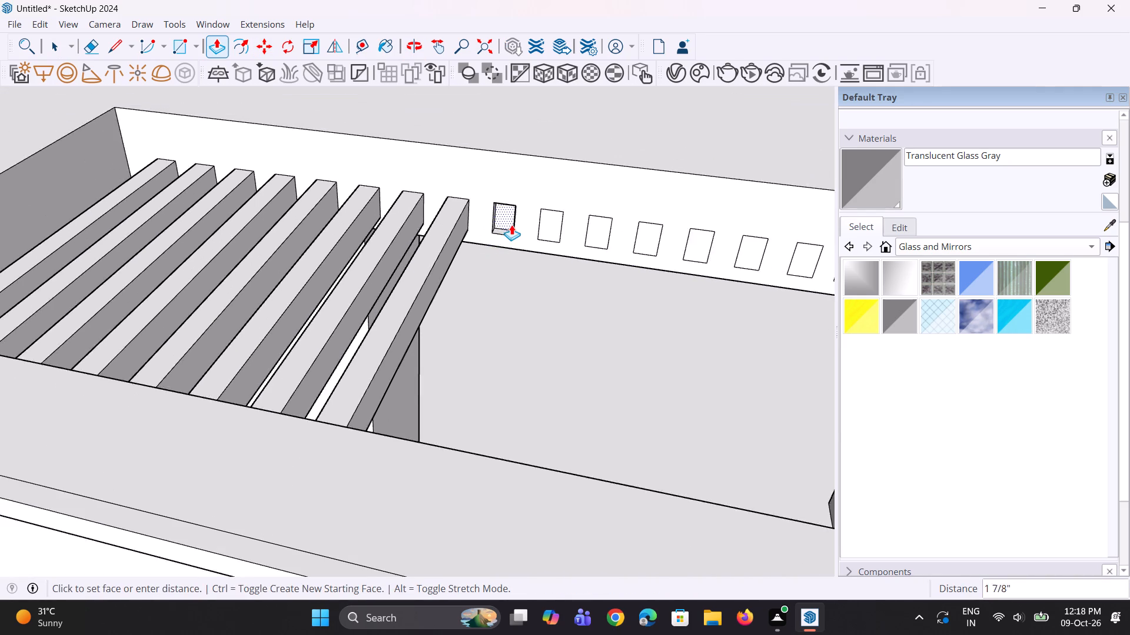
pyautogui.scroll(-1, 511, 225)
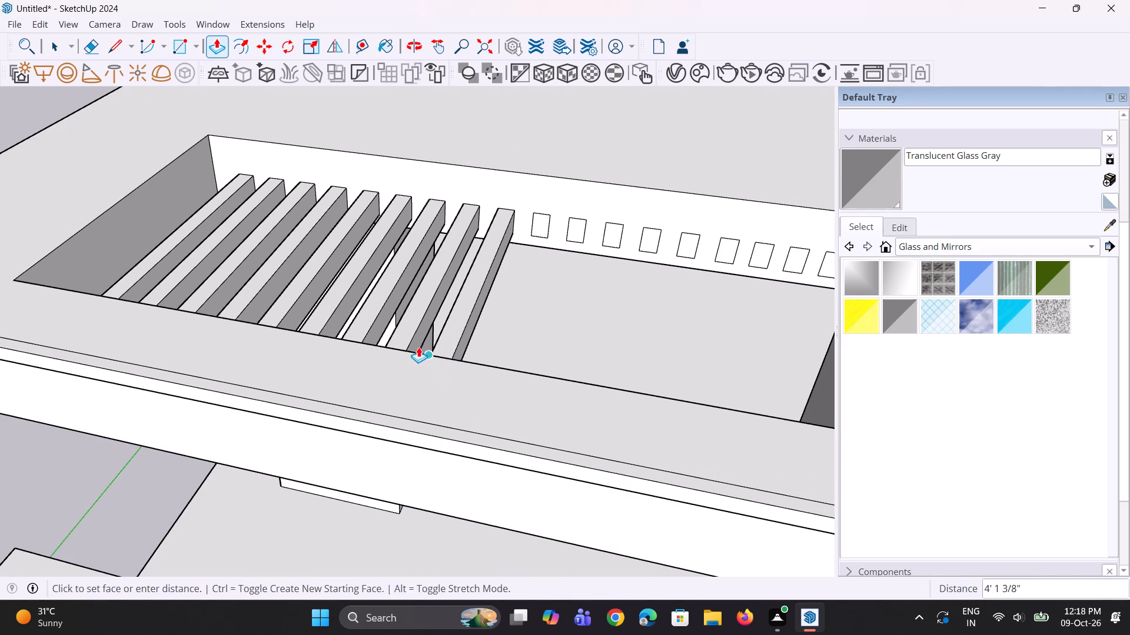
pyautogui.click(387, 347)
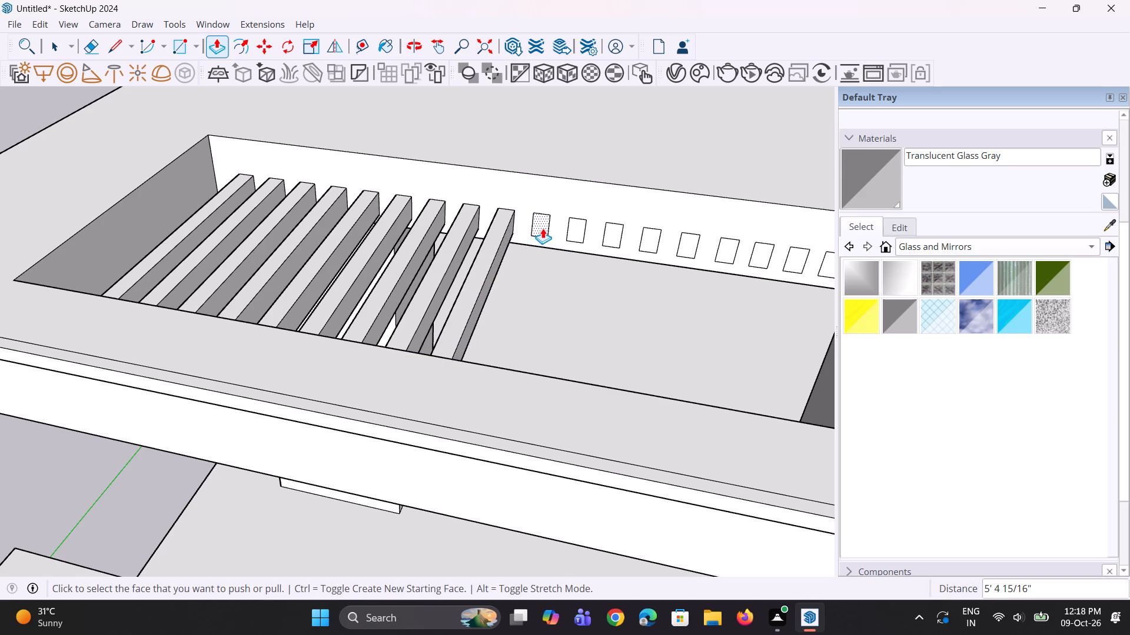
# Push/Pull the nine remaining rectangles on the back wall 5' 4 15/16" across the roof opening to form bars.
pyautogui.doubleClick(543, 228)
pyautogui.doubleClick(574, 232)
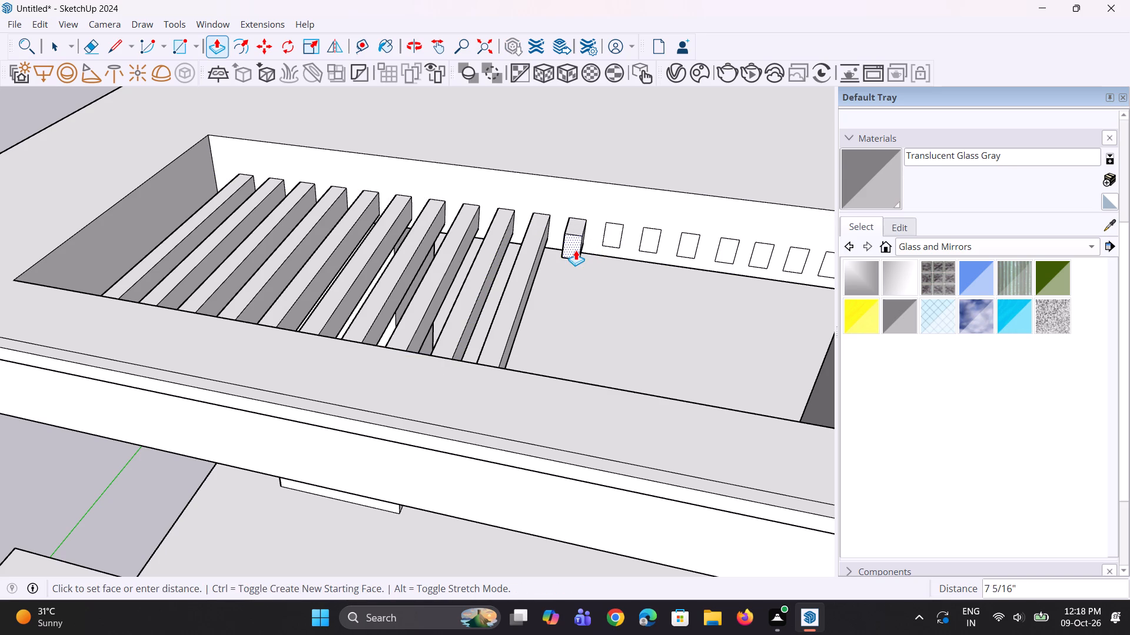
pyautogui.click(504, 371)
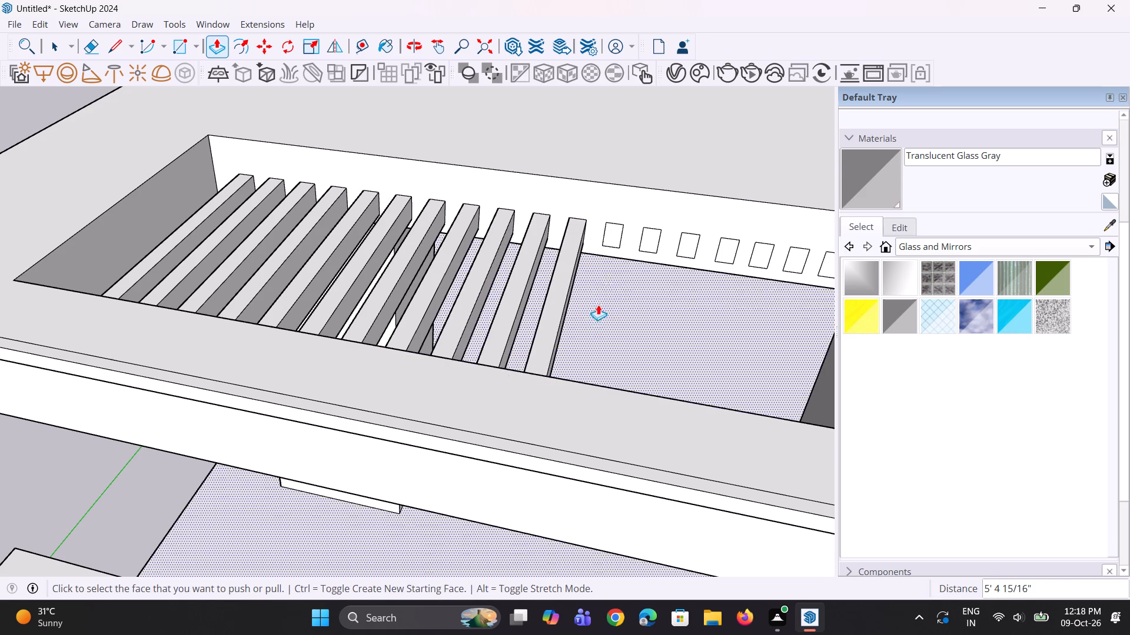
pyautogui.doubleClick(612, 245)
pyautogui.doubleClick(650, 240)
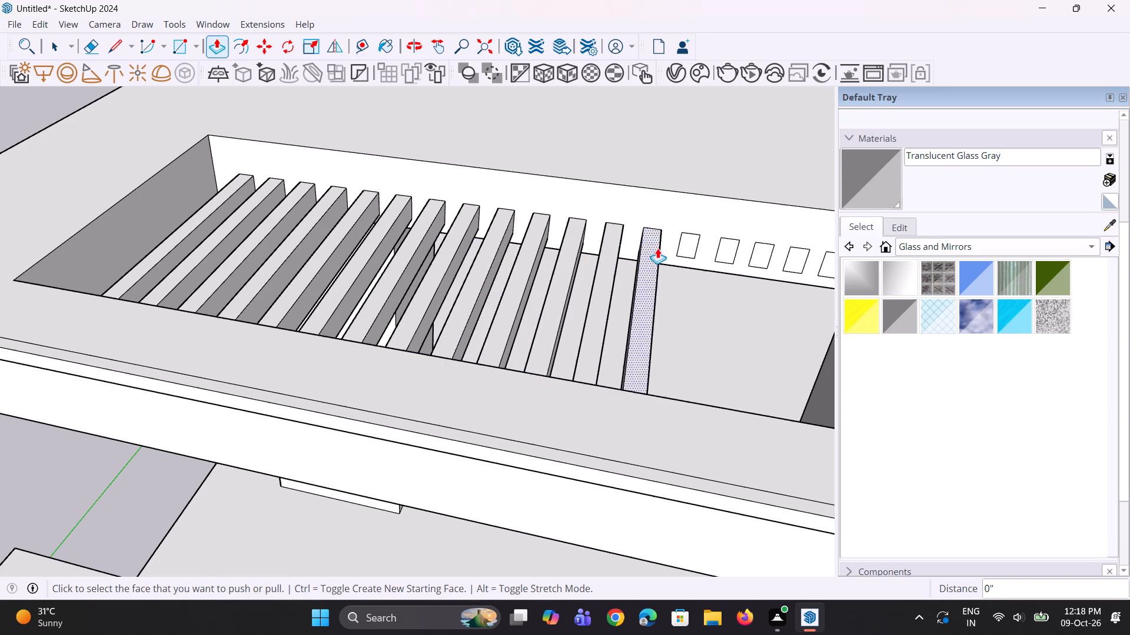
pyautogui.doubleClick(687, 251)
pyautogui.scroll(-5, 494, 316)
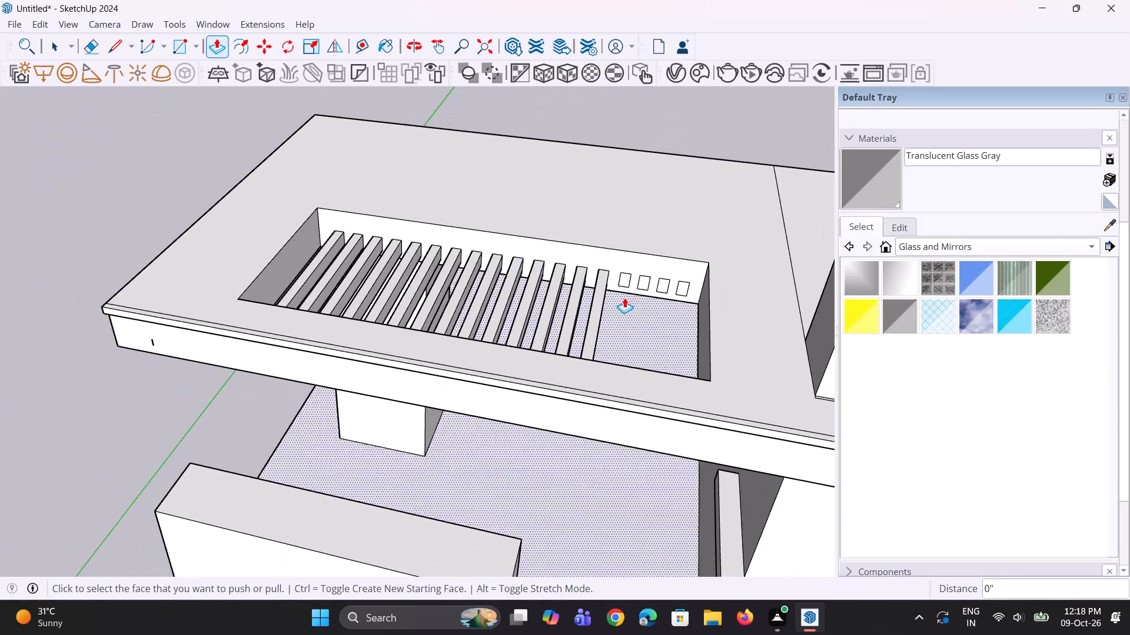
pyautogui.scroll(2, 627, 296)
pyautogui.doubleClick(629, 276)
pyautogui.doubleClick(650, 275)
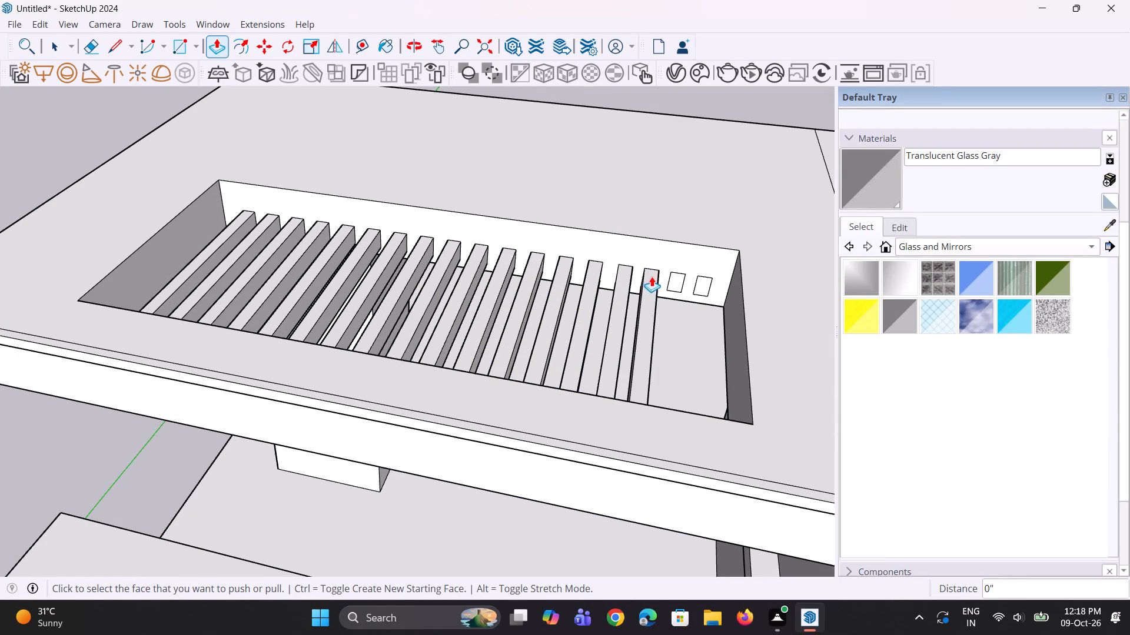
pyautogui.doubleClick(677, 286)
pyautogui.doubleClick(705, 289)
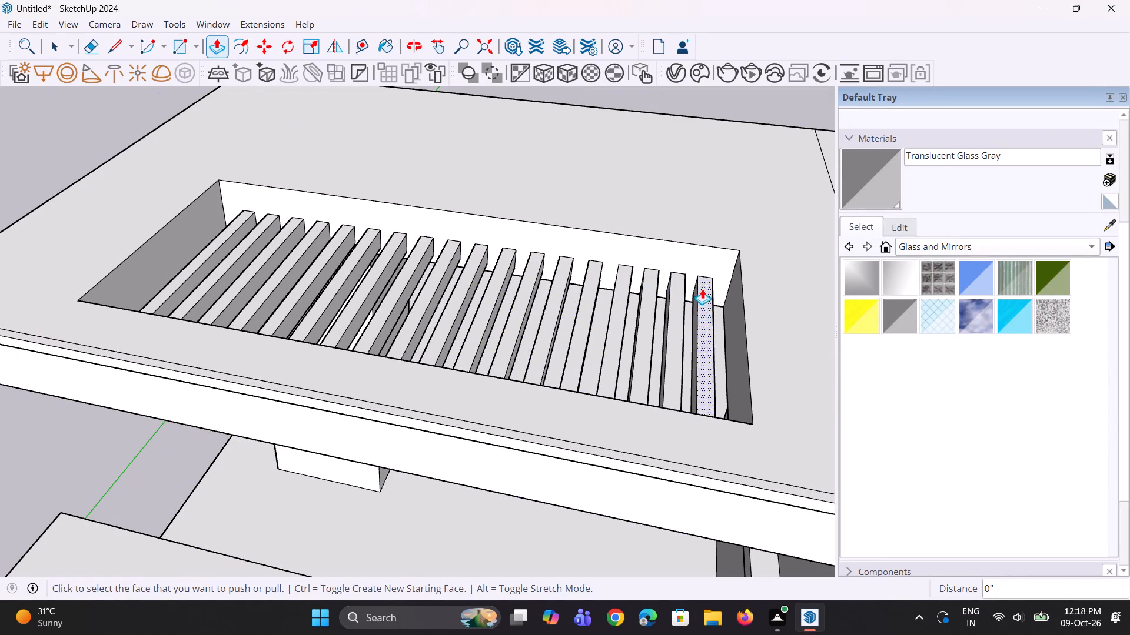
# Erase the short stray vertical line on the roof slab's front face near its free end.
pyautogui.scroll(-10, 684, 344)
pyautogui.moveTo(645, 417); pyautogui.dragTo(689, 278, button='middle')
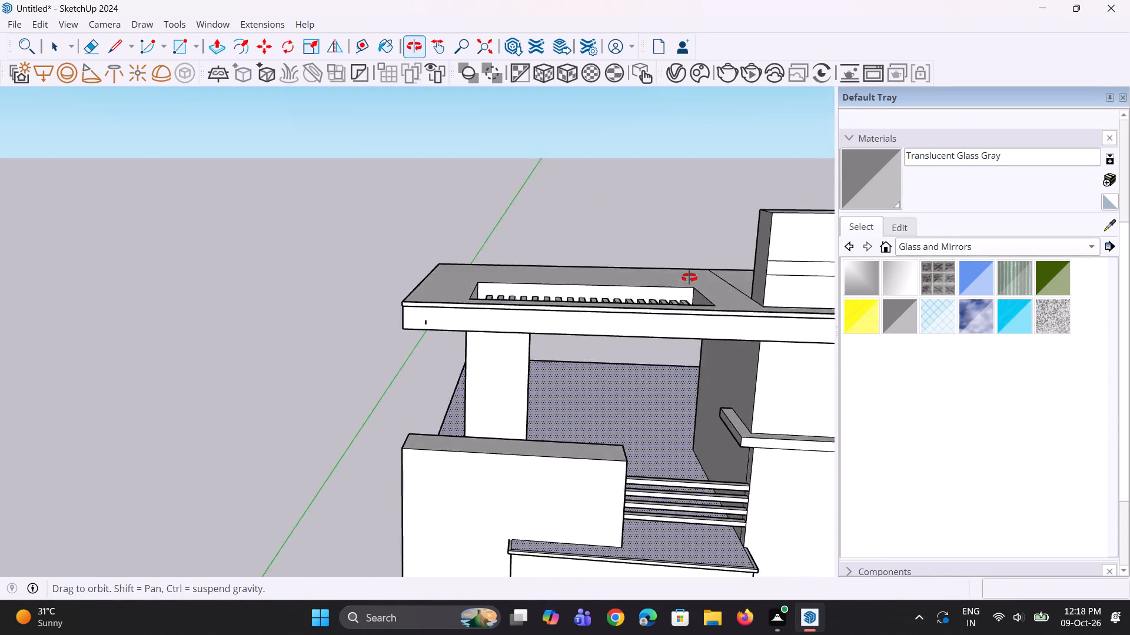
pyautogui.moveTo(689, 278); pyautogui.dragTo(689, 258, button='middle')
pyautogui.scroll(6, 447, 324)
pyautogui.press('space')
pyautogui.scroll(3, 352, 311)
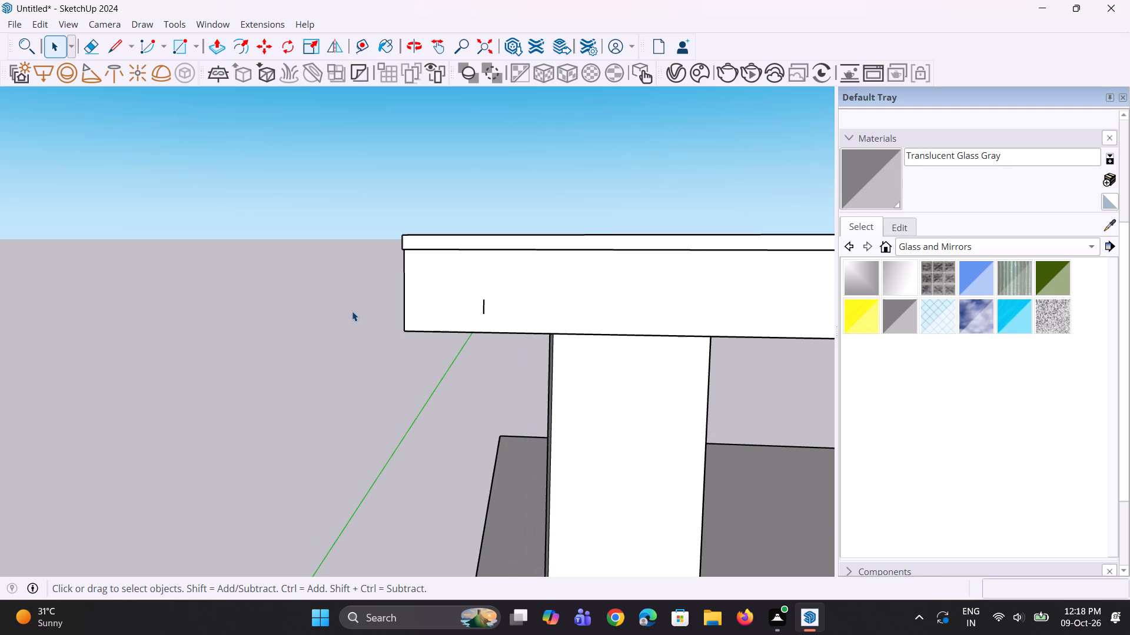
pyautogui.press('e')
pyautogui.click(483, 303)
pyautogui.scroll(-1, 450, 322)
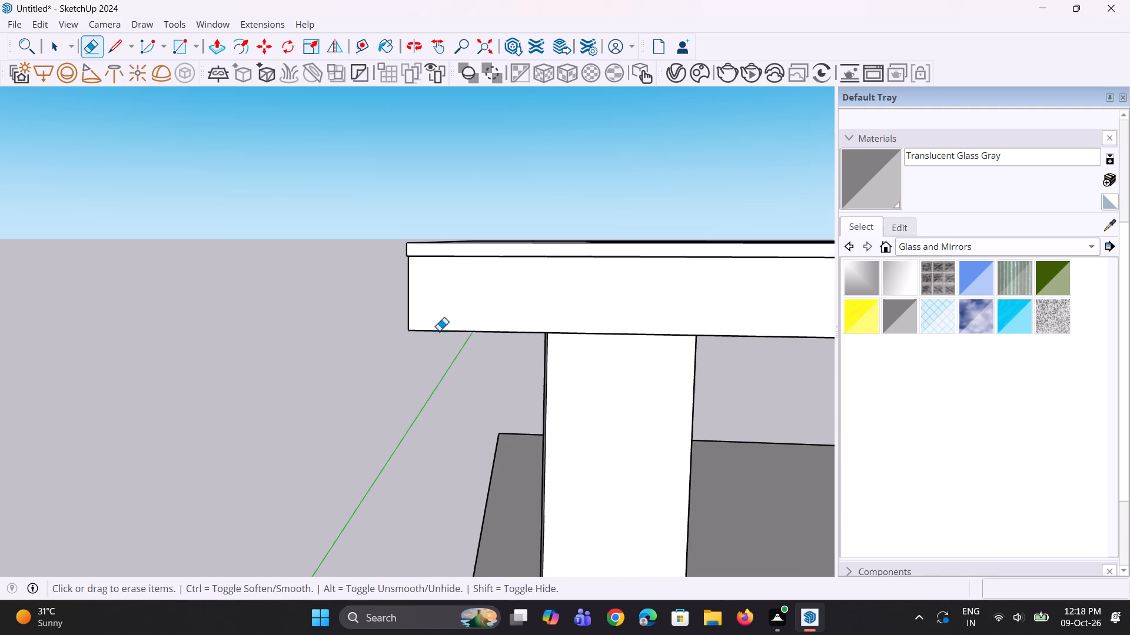
pyautogui.scroll(-6, 439, 330)
# Draw a long, thin rectangle about 29' by 8" along the front frame's top band.
pyautogui.press('r')
pyautogui.scroll(-10, 412, 339)
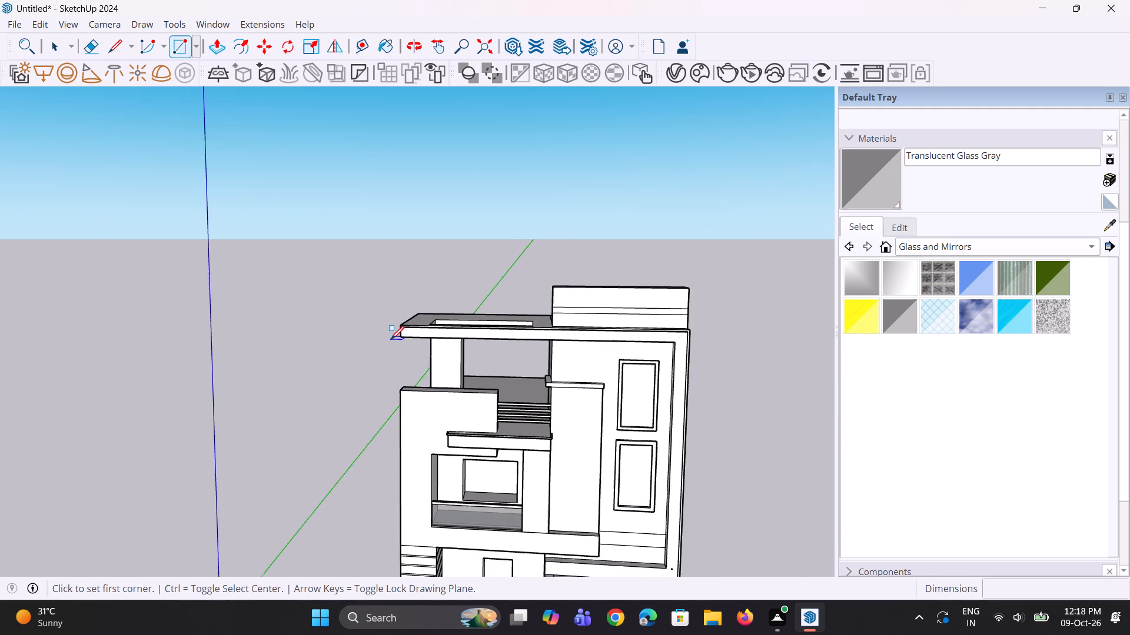
pyautogui.moveTo(430, 381); pyautogui.dragTo(456, 369, button='middle')
pyautogui.scroll(5, 454, 352)
pyautogui.moveTo(451, 356); pyautogui.dragTo(456, 356, button='middle')
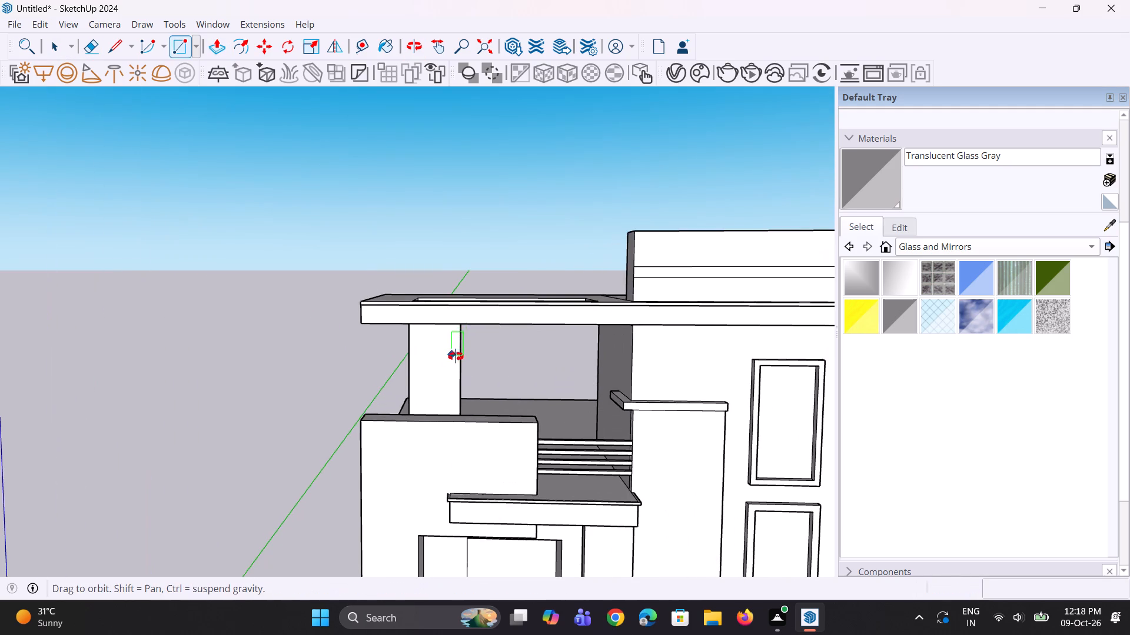
pyautogui.moveTo(456, 356); pyautogui.dragTo(457, 383, button='middle')
pyautogui.moveTo(457, 383); pyautogui.dragTo(471, 335, button='middle')
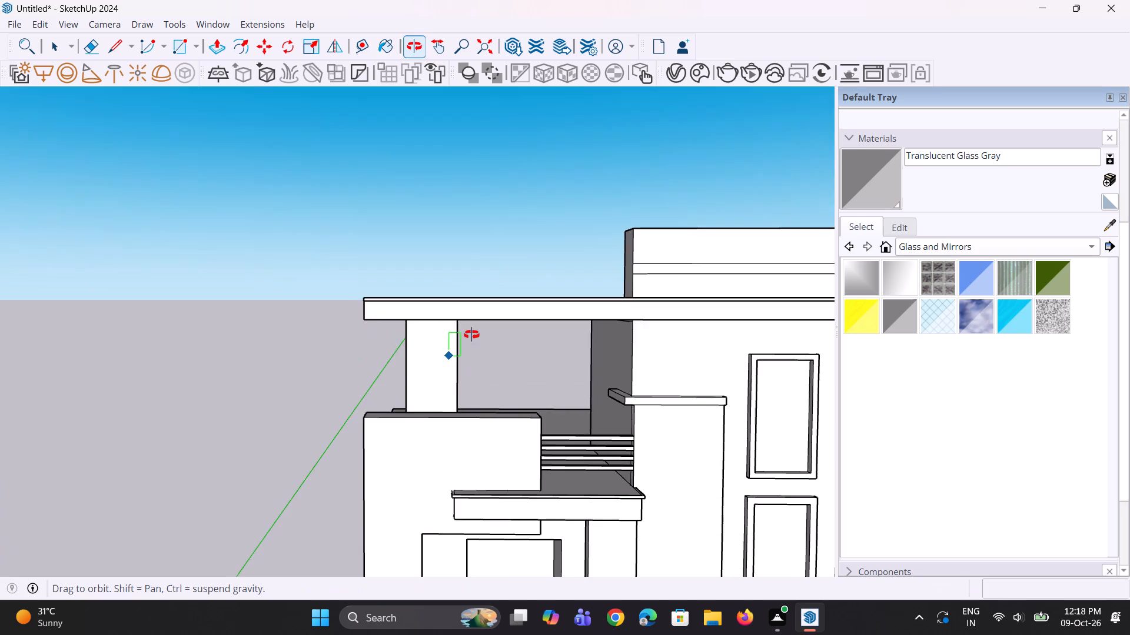
pyautogui.moveTo(471, 335); pyautogui.dragTo(473, 357, button='middle')
pyautogui.scroll(4, 395, 320)
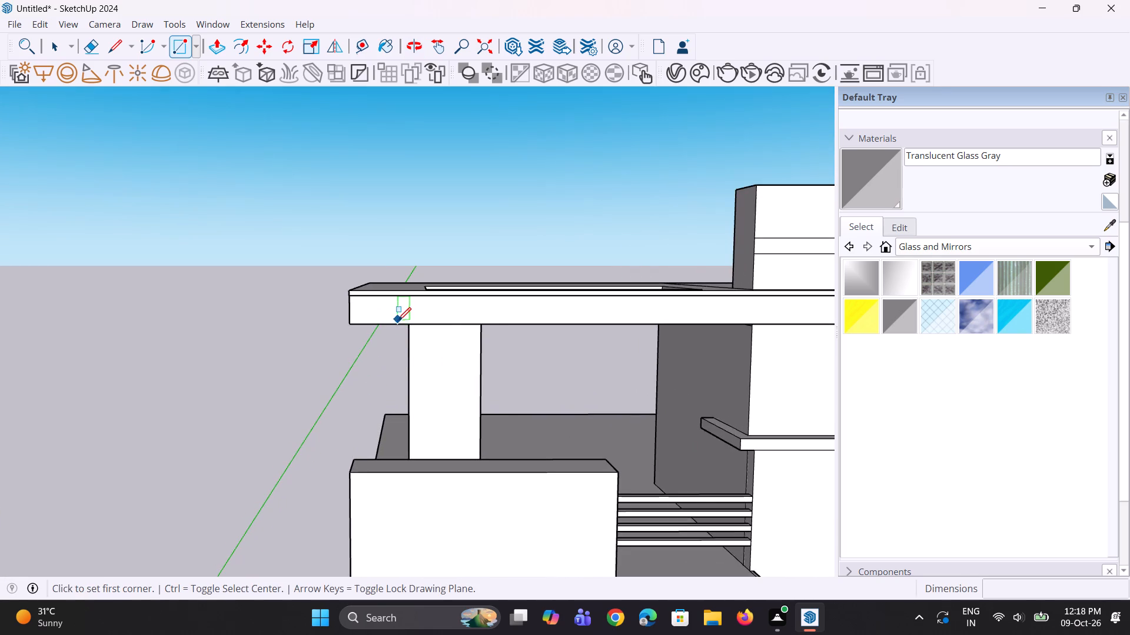
pyautogui.scroll(-5, 398, 326)
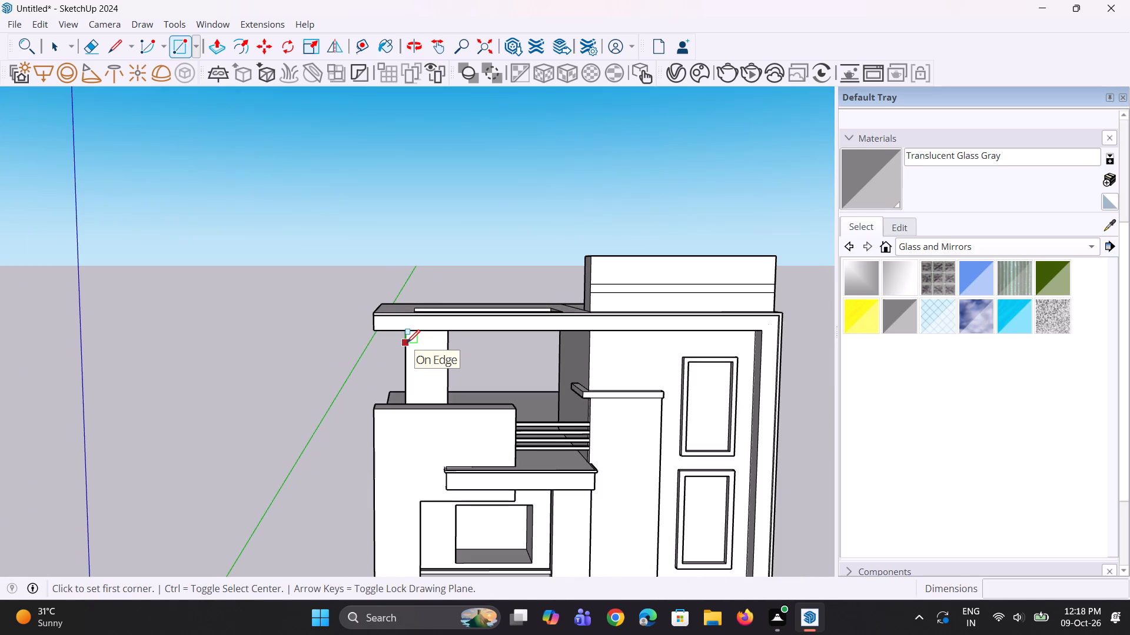
pyautogui.scroll(5, 403, 370)
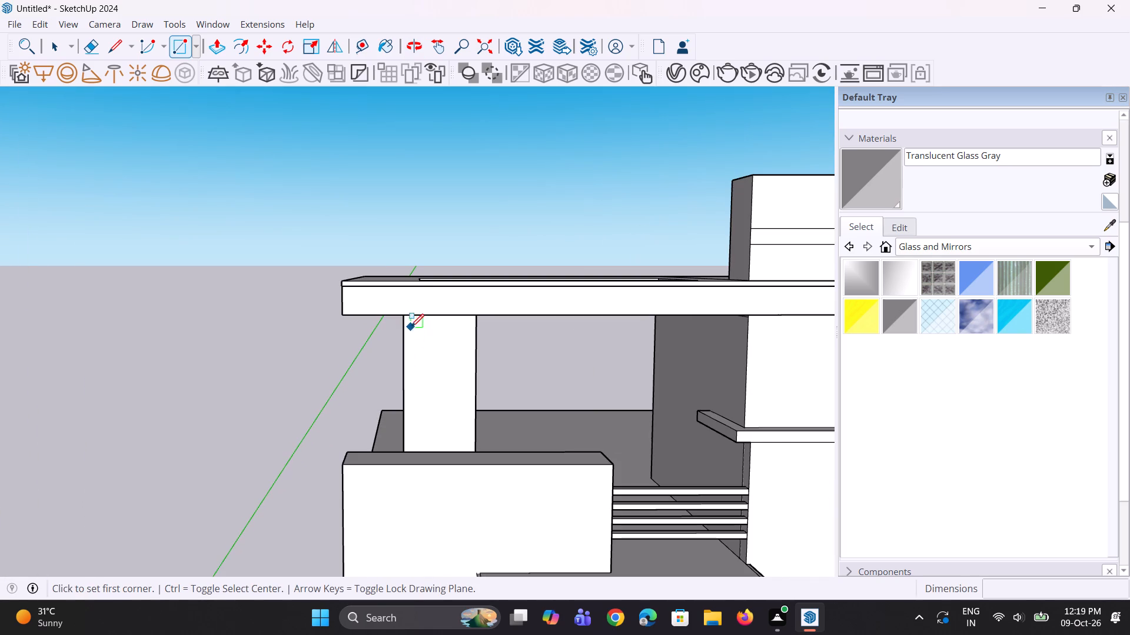
pyautogui.click(398, 295)
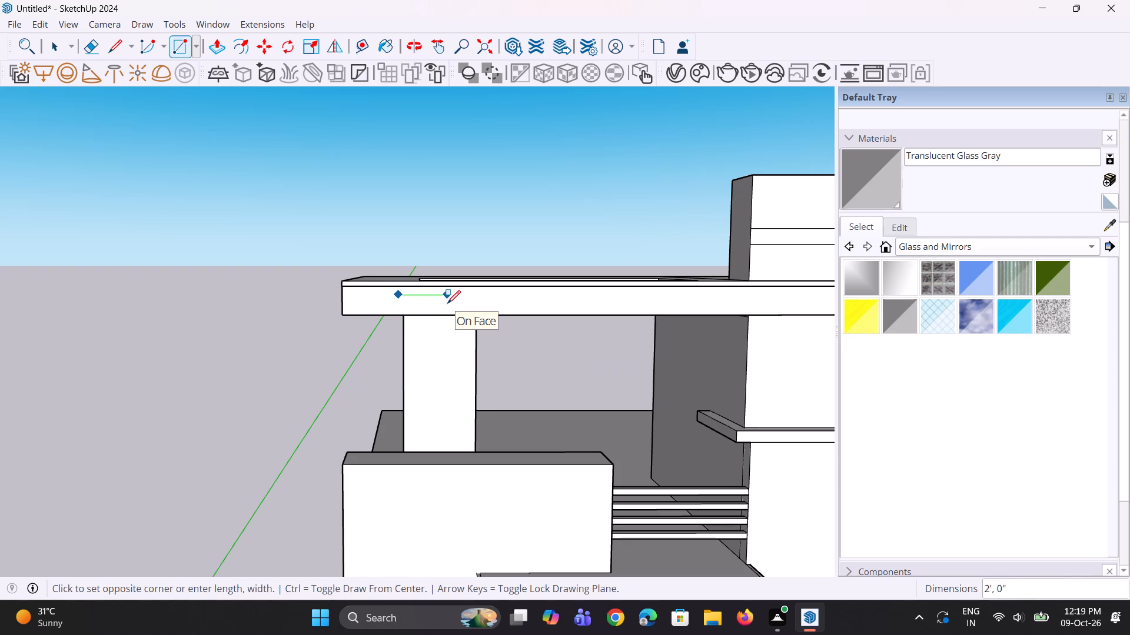
pyautogui.scroll(-4, 455, 308)
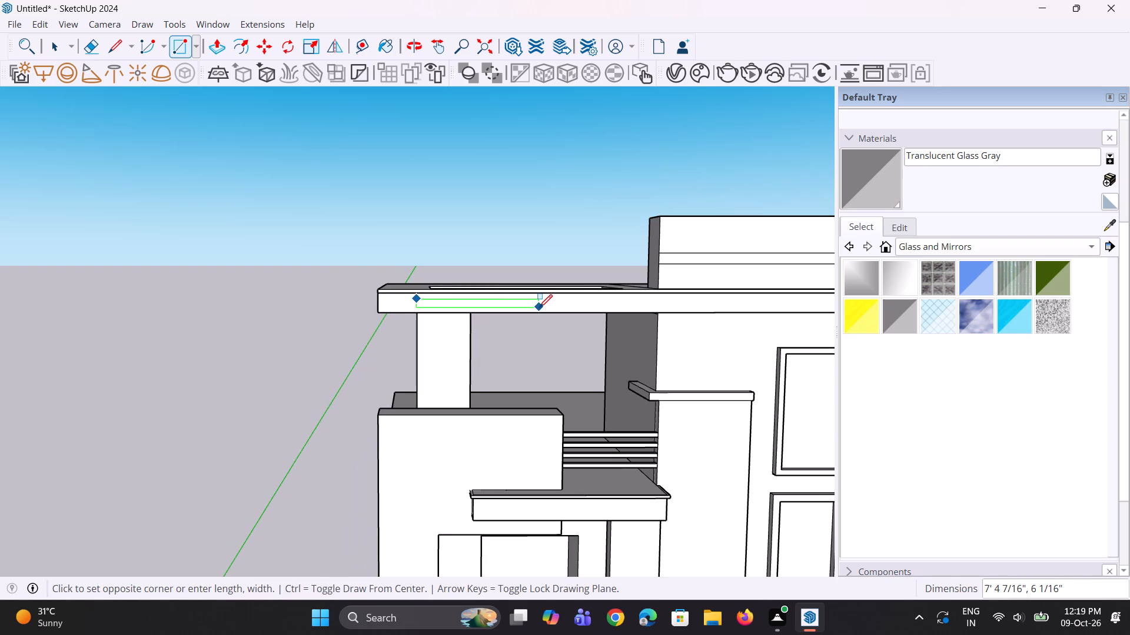
pyautogui.scroll(-5, 539, 308)
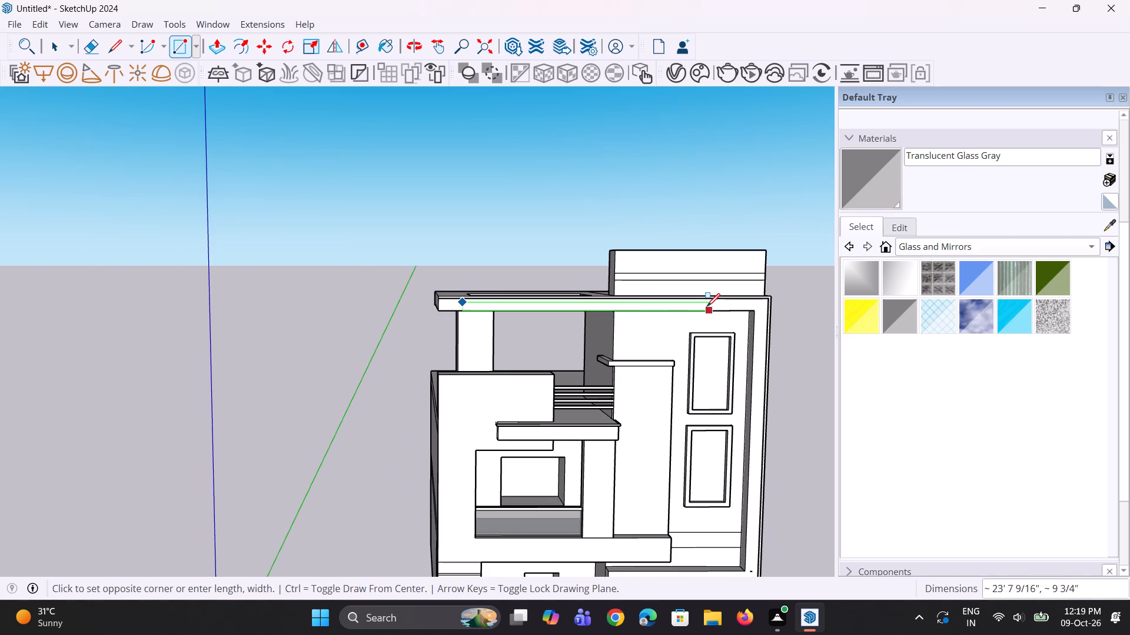
pyautogui.scroll(-4, 488, 312)
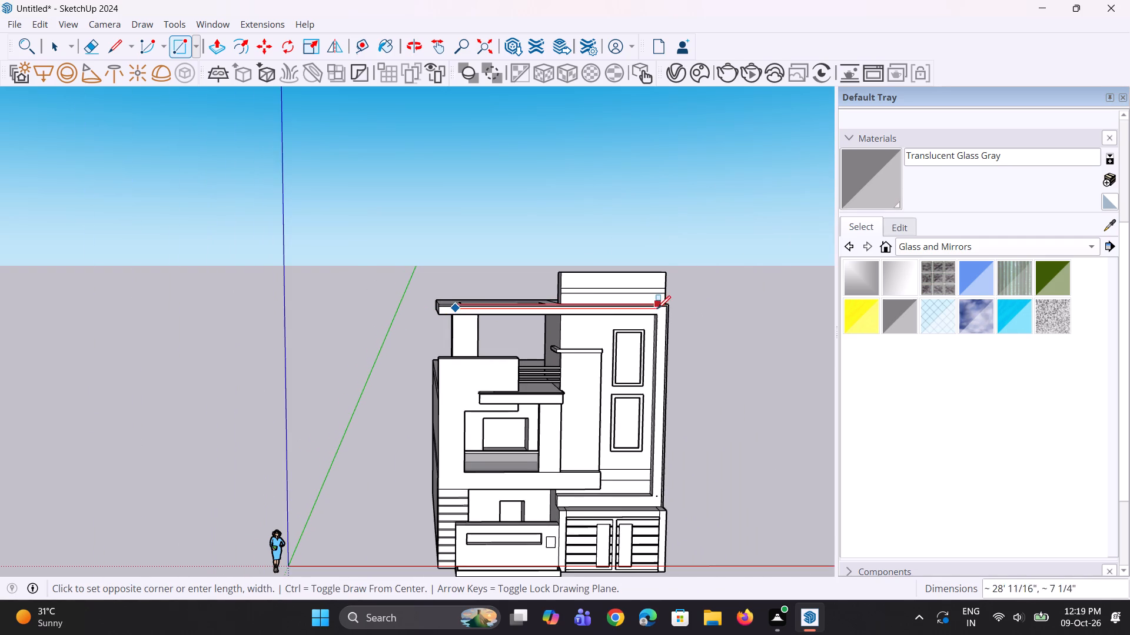
pyautogui.scroll(7, 661, 309)
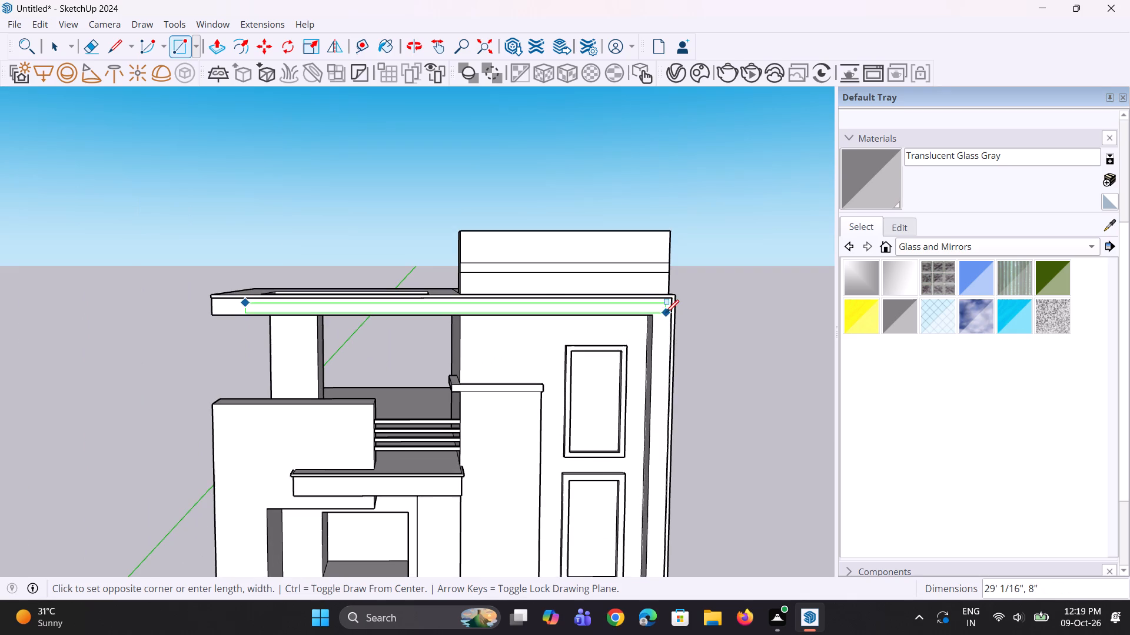
pyautogui.click(667, 312)
pyautogui.scroll(-3, 666, 330)
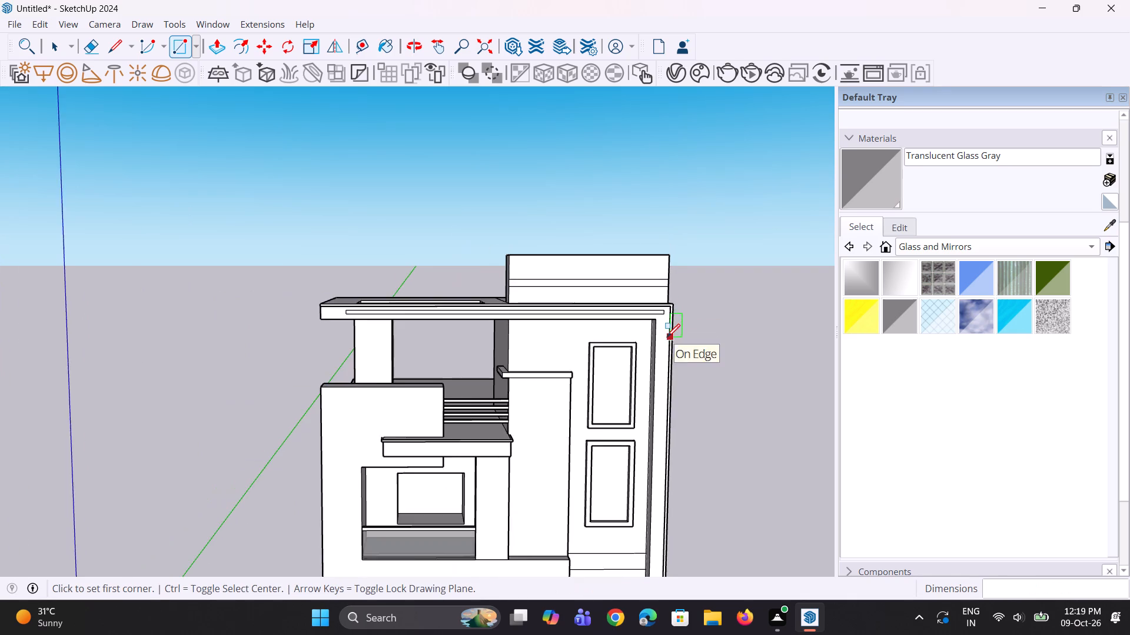
# Draw a narrow vertical rectangle about 5' 2 1/2" by 4 13/16" at the top of the front frame's vertical side.
pyautogui.scroll(-2, 667, 337)
pyautogui.moveTo(642, 348); pyautogui.dragTo(635, 343, button='middle')
pyautogui.scroll(7, 648, 321)
pyautogui.press('space')
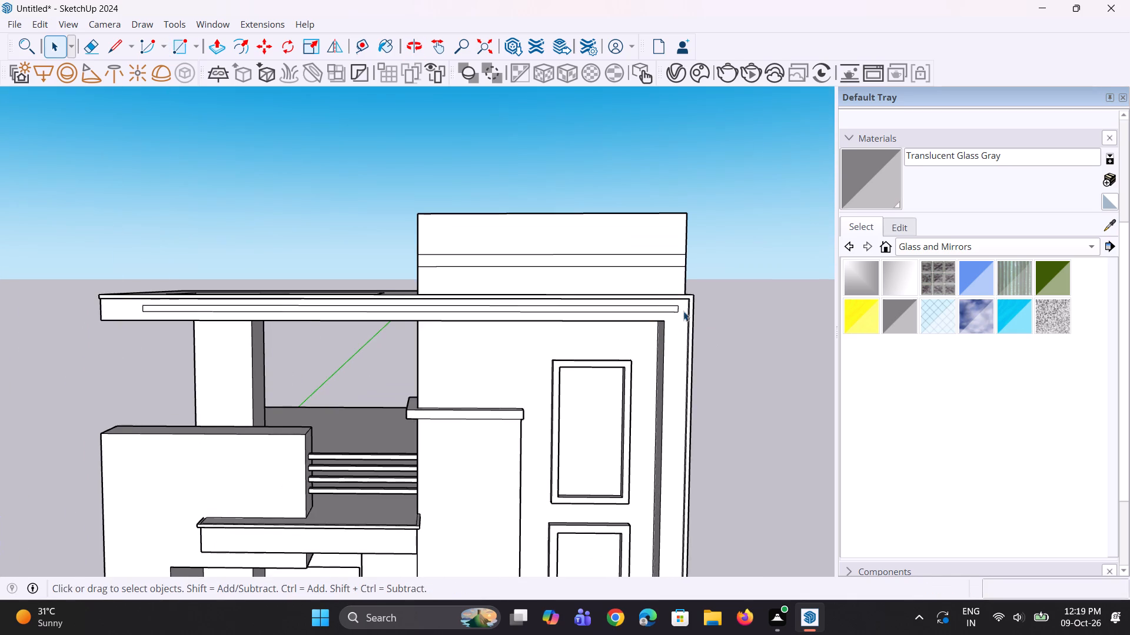
pyautogui.scroll(1, 665, 320)
pyautogui.press('r')
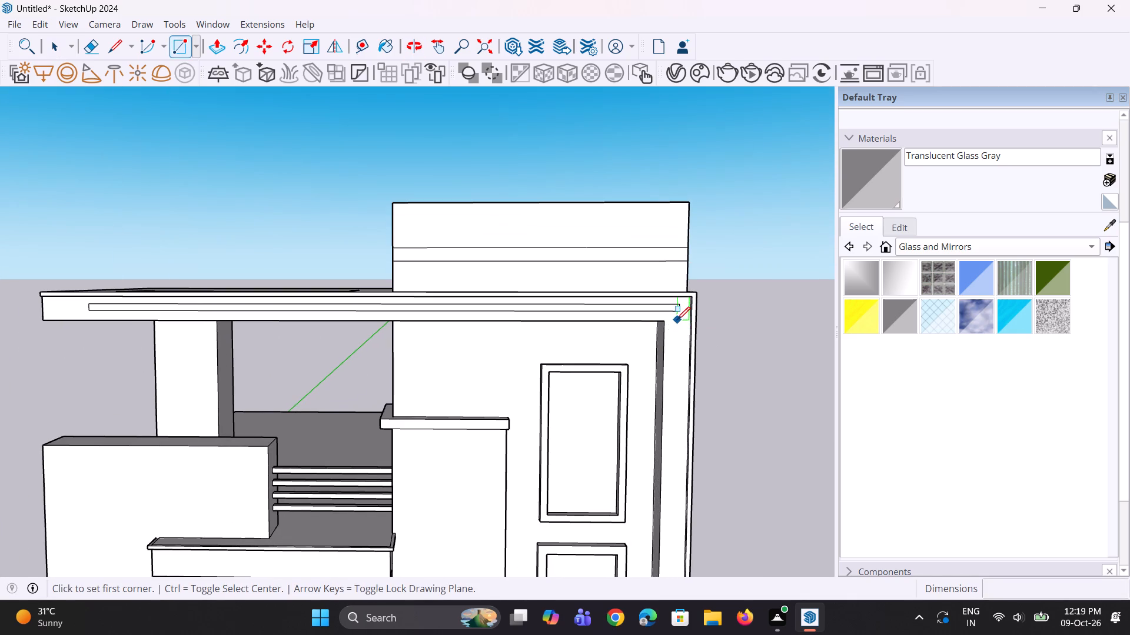
pyautogui.click(676, 320)
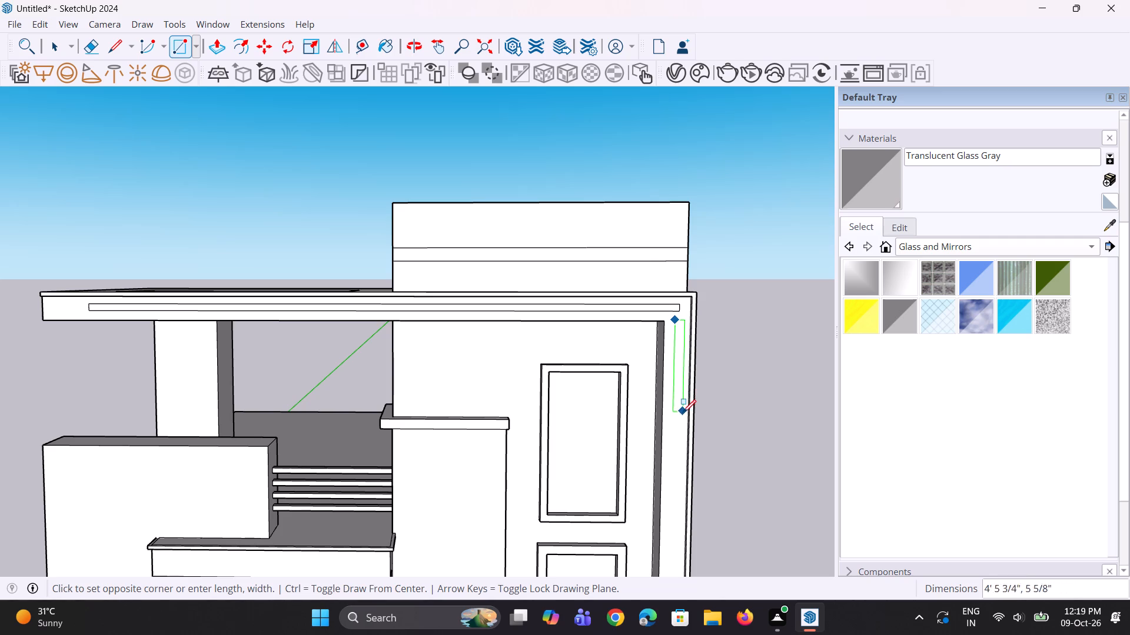
pyautogui.click(681, 427)
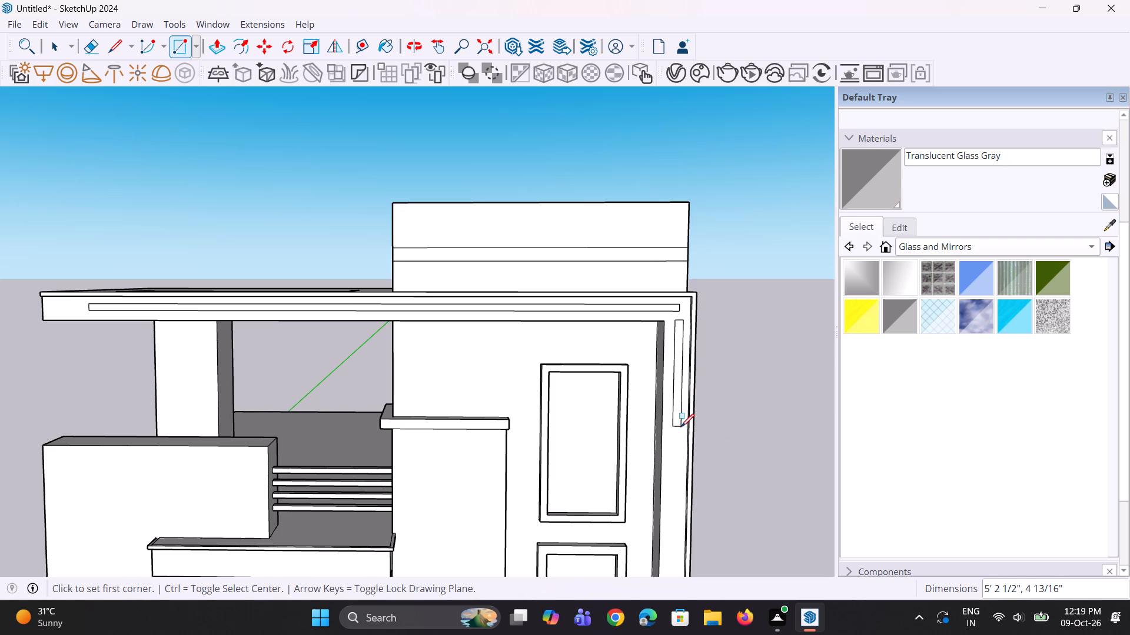
# Erase the tiny stray mark at the lower corner of the front frame's vertical side.
pyautogui.scroll(-6, 667, 444)
pyautogui.moveTo(676, 498); pyautogui.dragTo(690, 476, button='middle')
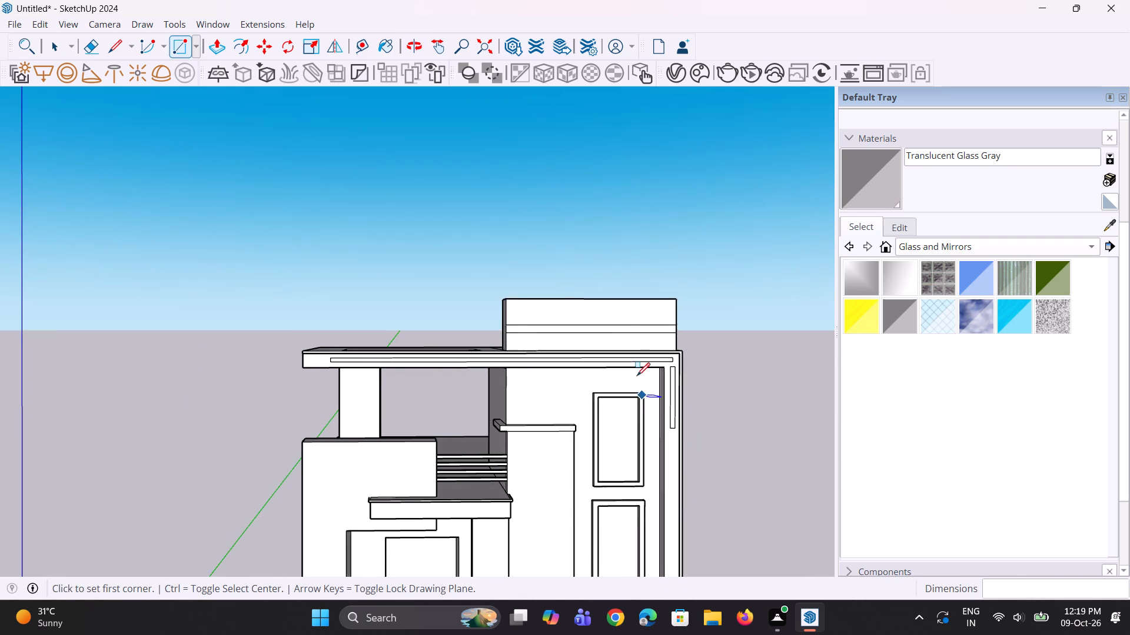
pyautogui.scroll(-7, 633, 360)
pyautogui.moveTo(641, 512); pyautogui.dragTo(649, 527, button='middle')
pyautogui.scroll(6, 663, 553)
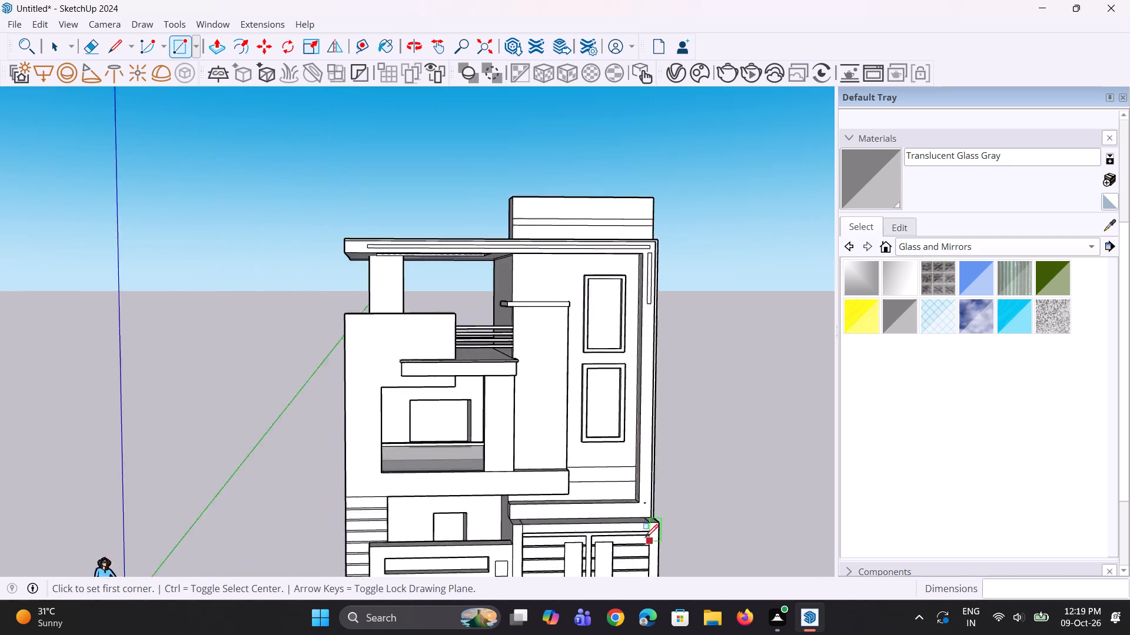
pyautogui.scroll(5, 645, 537)
pyautogui.press('space')
pyautogui.scroll(3, 643, 516)
pyautogui.press('e')
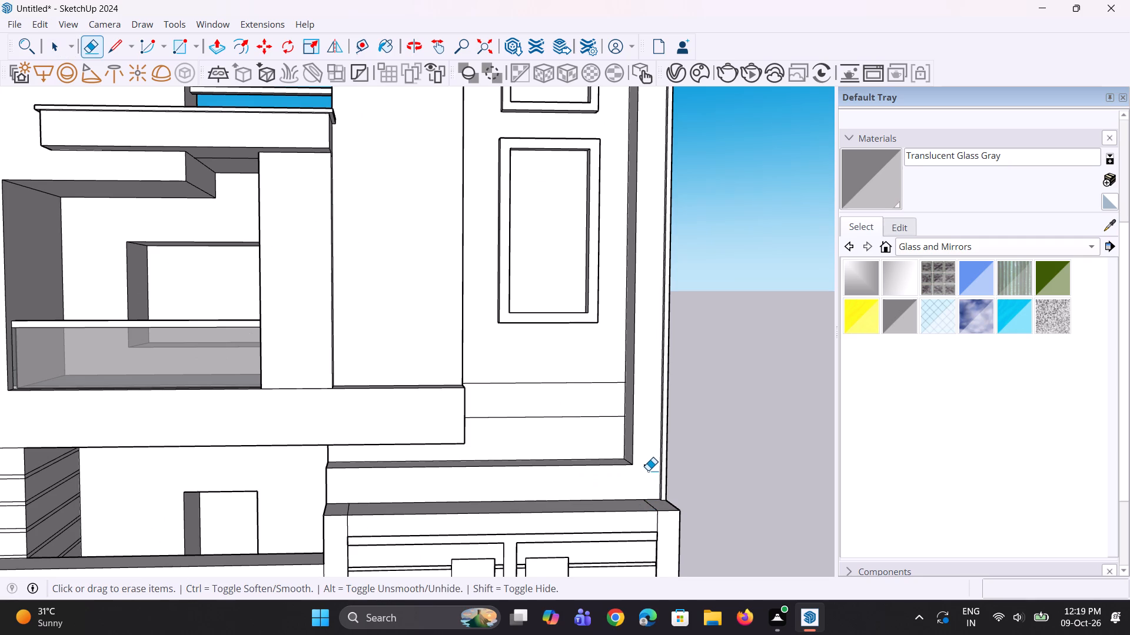
pyautogui.click(648, 469)
pyautogui.click(648, 466)
pyautogui.scroll(-5, 652, 493)
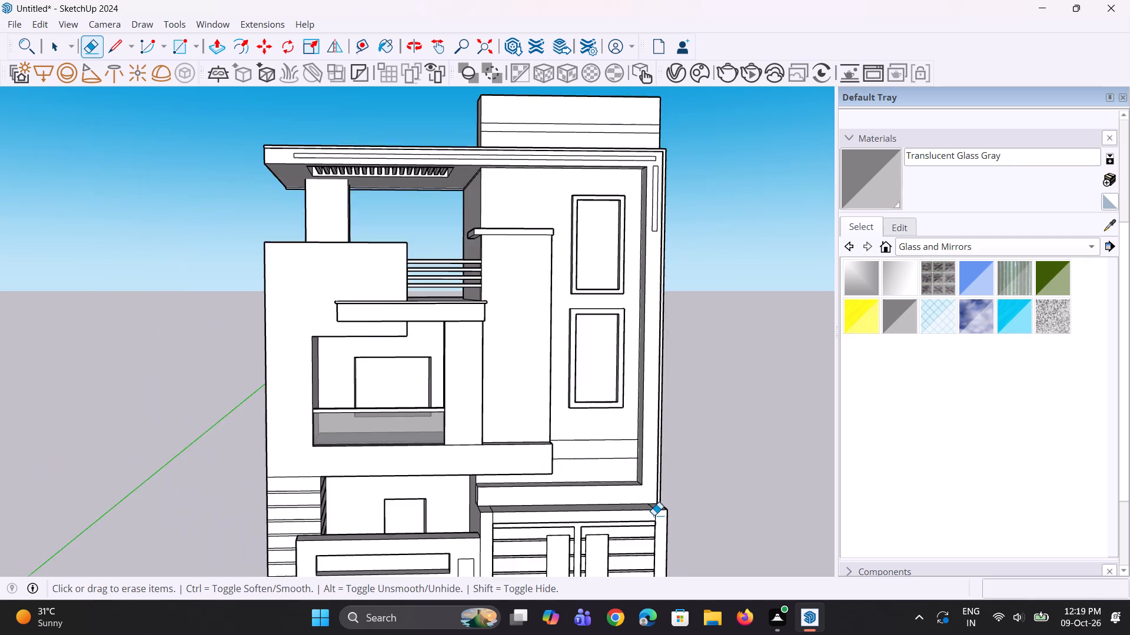
pyautogui.scroll(-4, 654, 515)
# Move the narrow vertical rectangle's bottom edge down about 20' 8 13/16" to the frame's lower corner.
pyautogui.scroll(6, 648, 282)
pyautogui.press('space')
pyautogui.scroll(4, 659, 270)
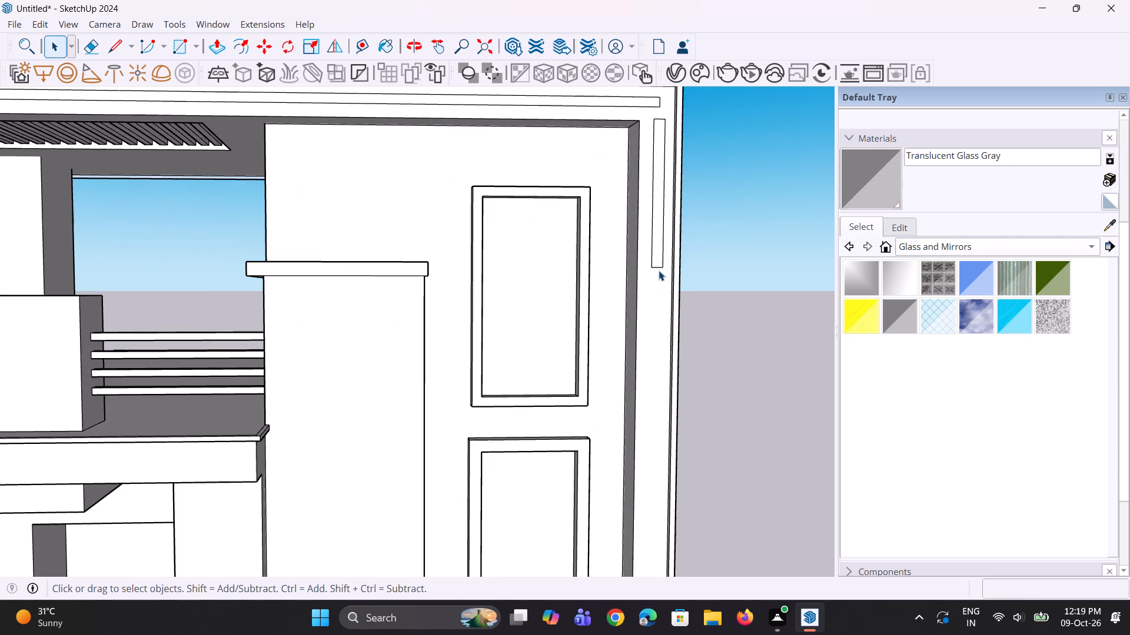
pyautogui.click(655, 267)
pyautogui.scroll(2, 653, 278)
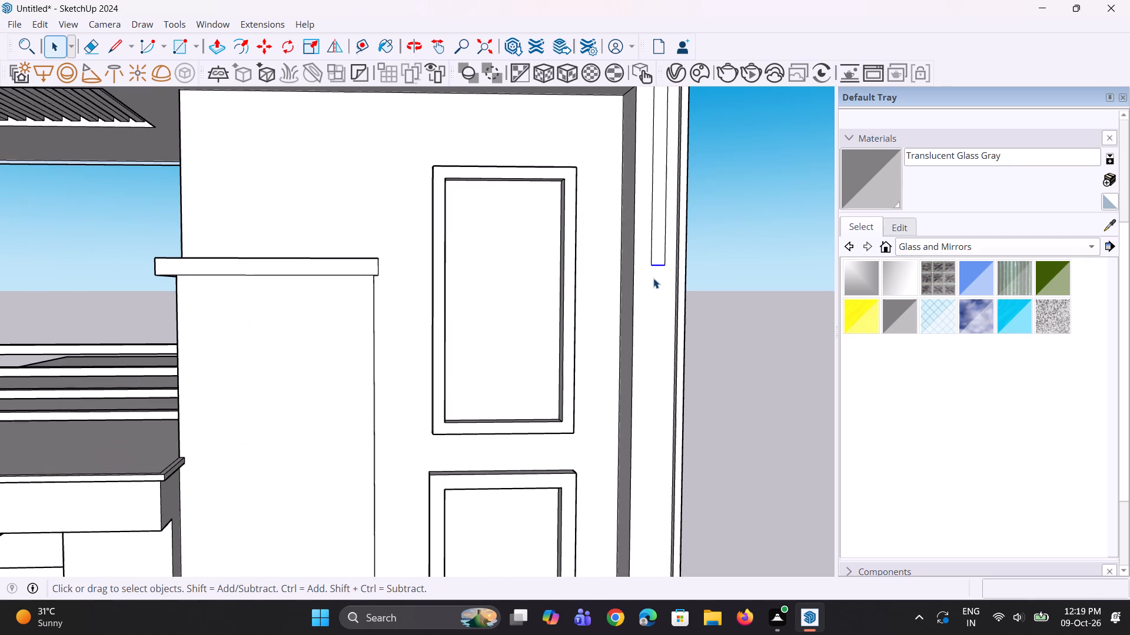
pyautogui.press('m')
pyautogui.click(664, 265)
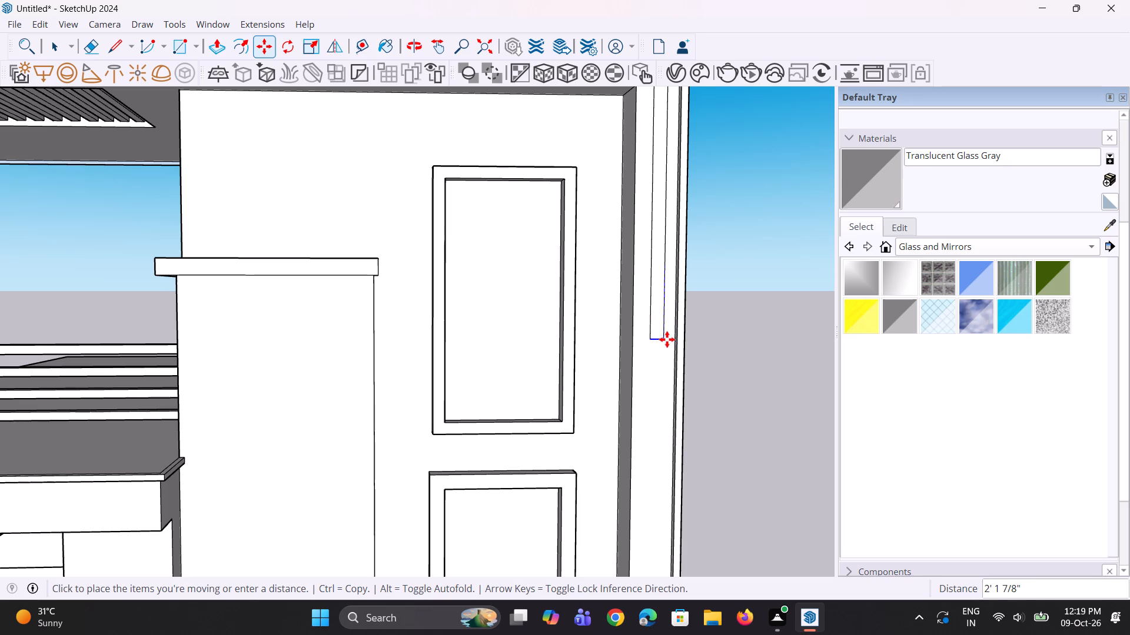
pyautogui.scroll(-13, 667, 339)
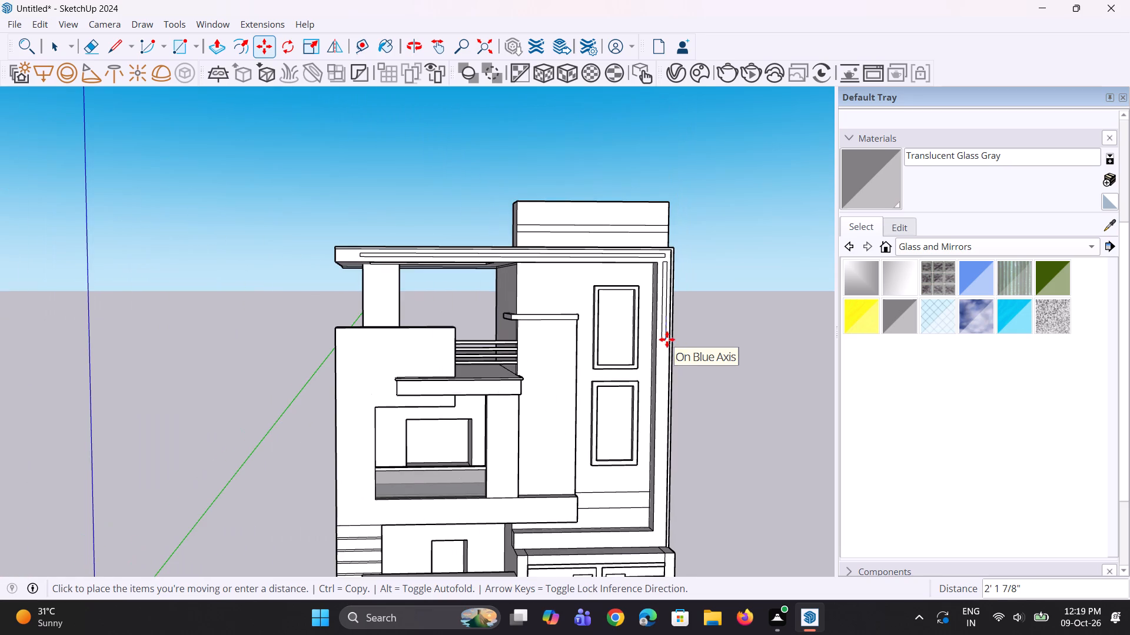
pyautogui.click(660, 529)
pyautogui.moveTo(664, 469); pyautogui.dragTo(668, 446, button='middle')
pyautogui.scroll(2, 667, 491)
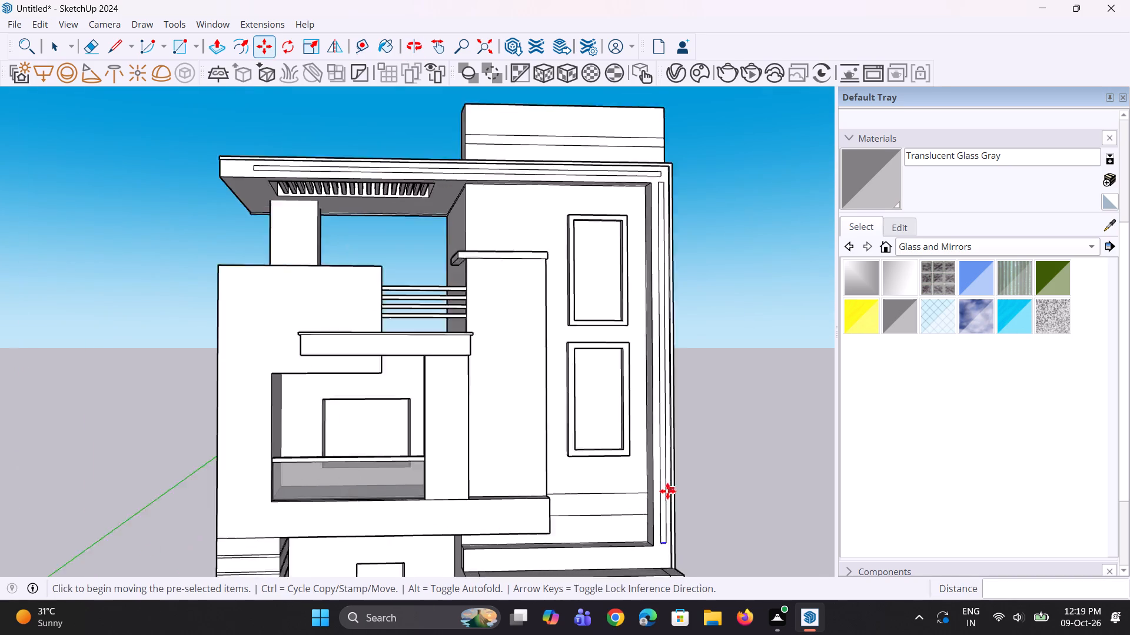
pyautogui.scroll(13, 667, 491)
pyautogui.scroll(-3, 663, 487)
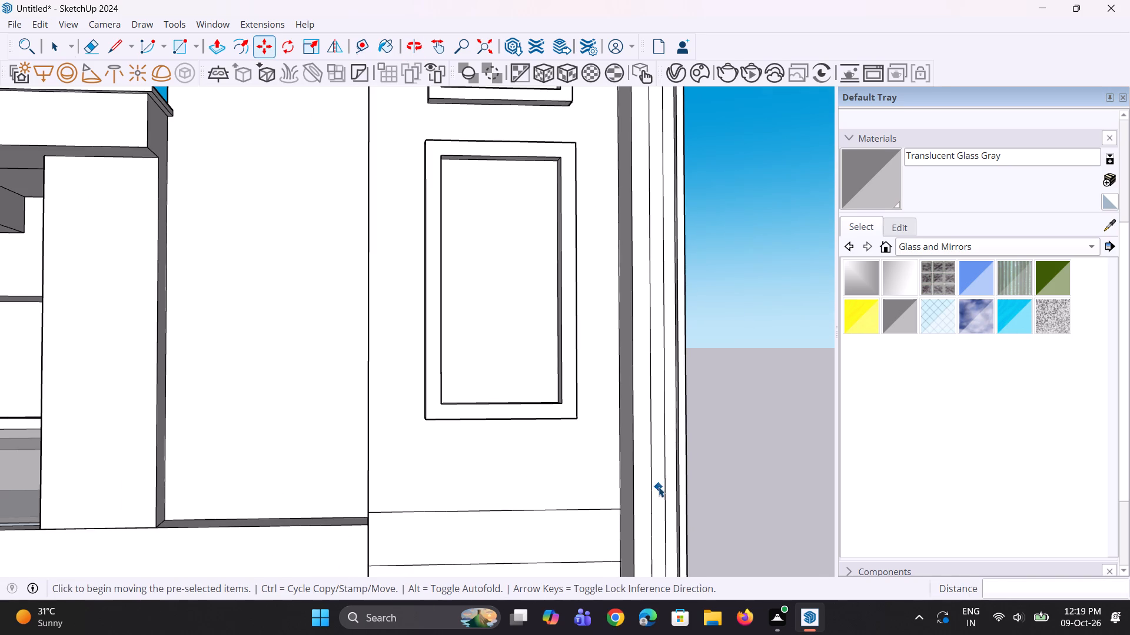
# Move the narrow vertical strip on the front frame's side about 2" toward the frame's inner edge.
pyautogui.press('space')
pyautogui.click(659, 487)
pyautogui.scroll(-7, 620, 431)
pyautogui.scroll(6, 642, 555)
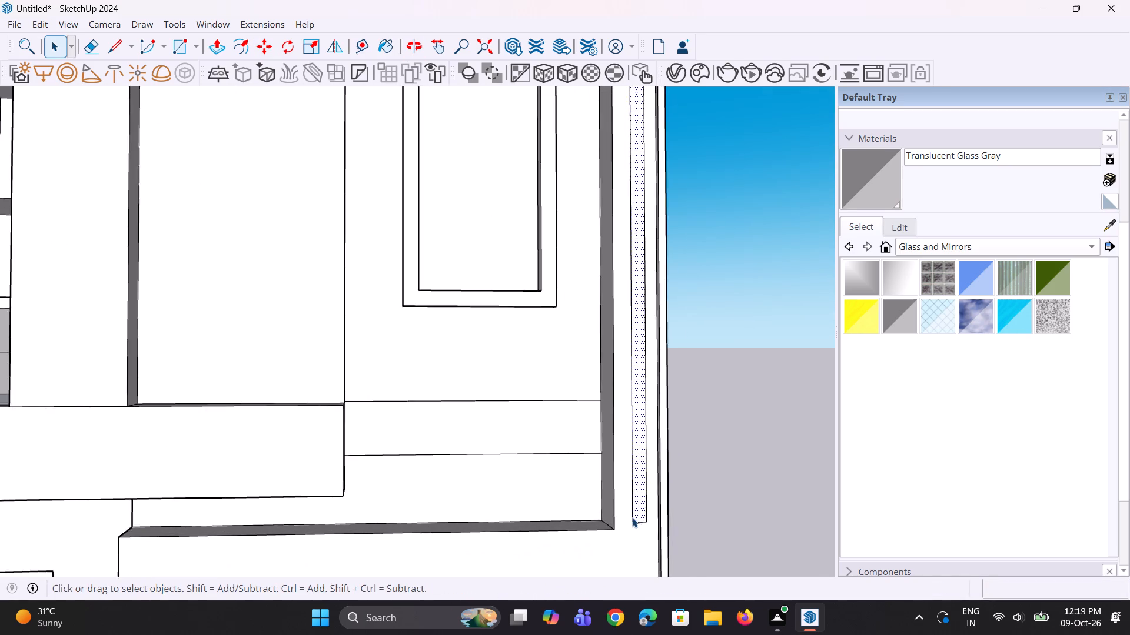
pyautogui.scroll(4, 632, 517)
pyautogui.press('m')
pyautogui.click(634, 524)
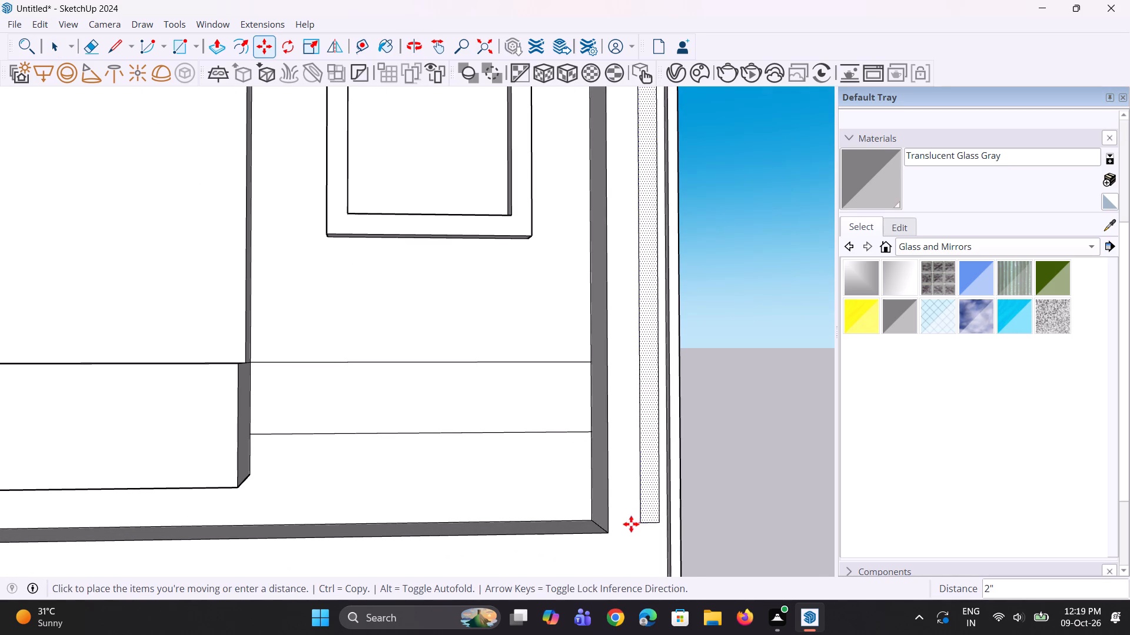
pyautogui.click(628, 524)
pyautogui.press('space')
pyautogui.press('space')
pyautogui.click(696, 505)
# Shift the vertical strip back slightly toward the frame's outer edge, along the red axis.
pyautogui.scroll(-3, 636, 563)
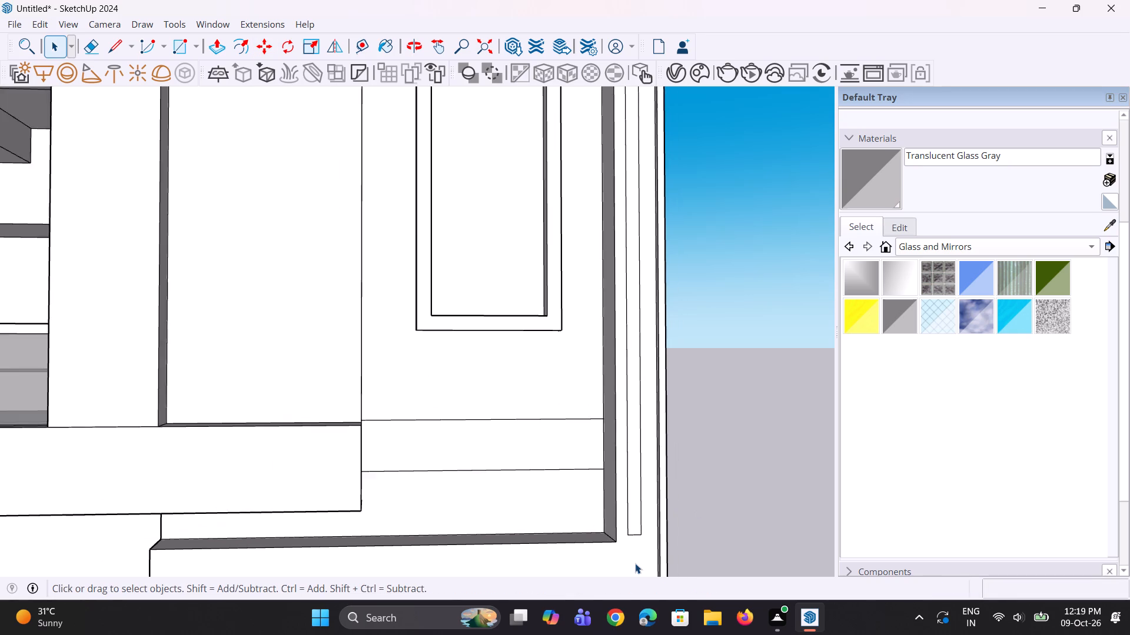
pyautogui.scroll(-3, 635, 563)
pyautogui.click(636, 533)
pyautogui.scroll(10, 636, 537)
pyautogui.press('m')
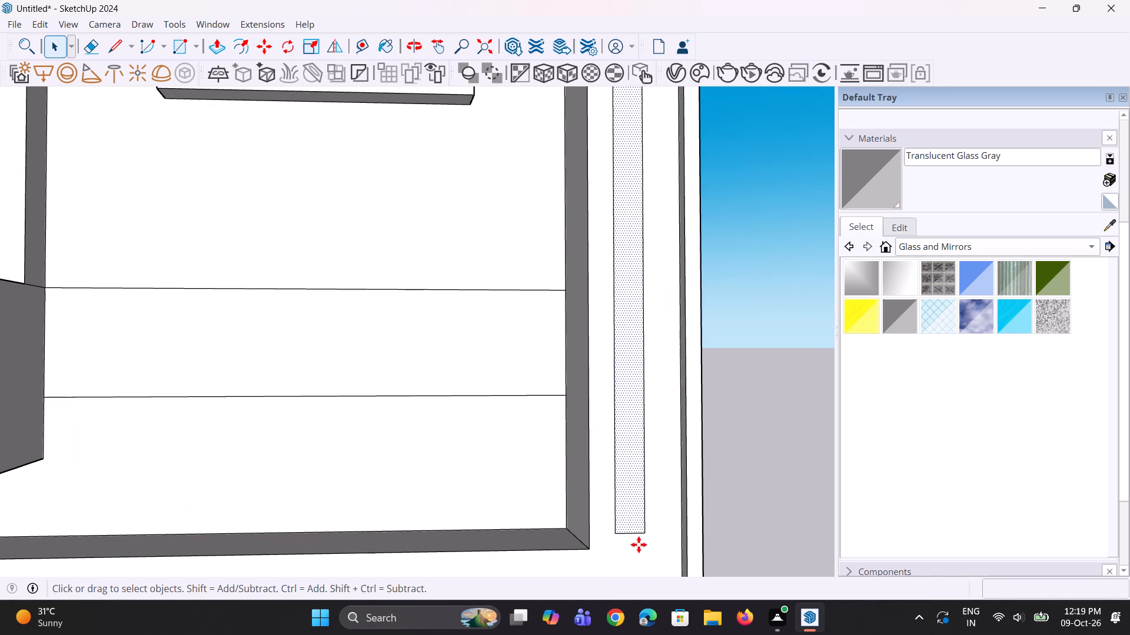
pyautogui.click(642, 533)
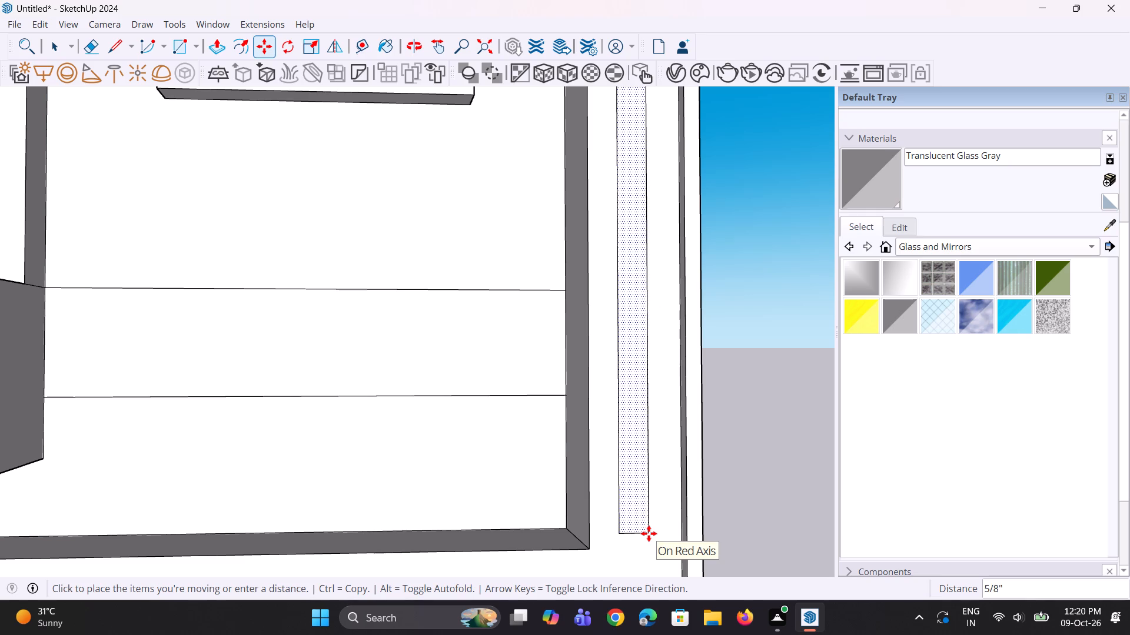
pyautogui.click(650, 533)
pyautogui.press('space')
pyautogui.click(737, 513)
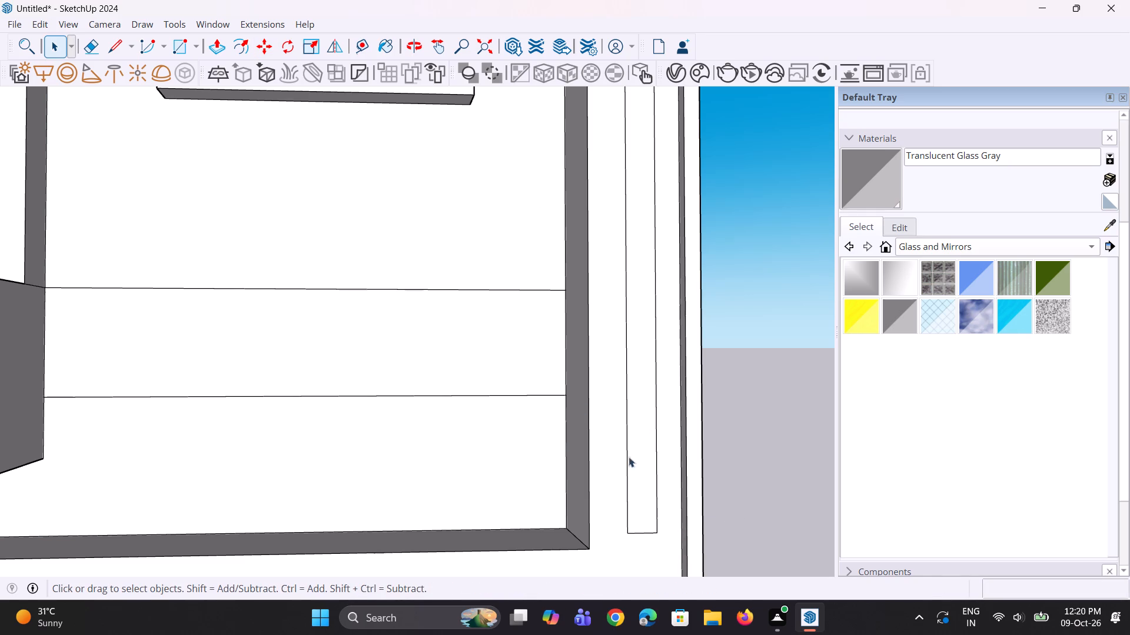
# Narrow the vertical strip by moving its outer long edge slightly inward.
pyautogui.click(657, 500)
pyautogui.scroll(2, 657, 531)
pyautogui.press('m')
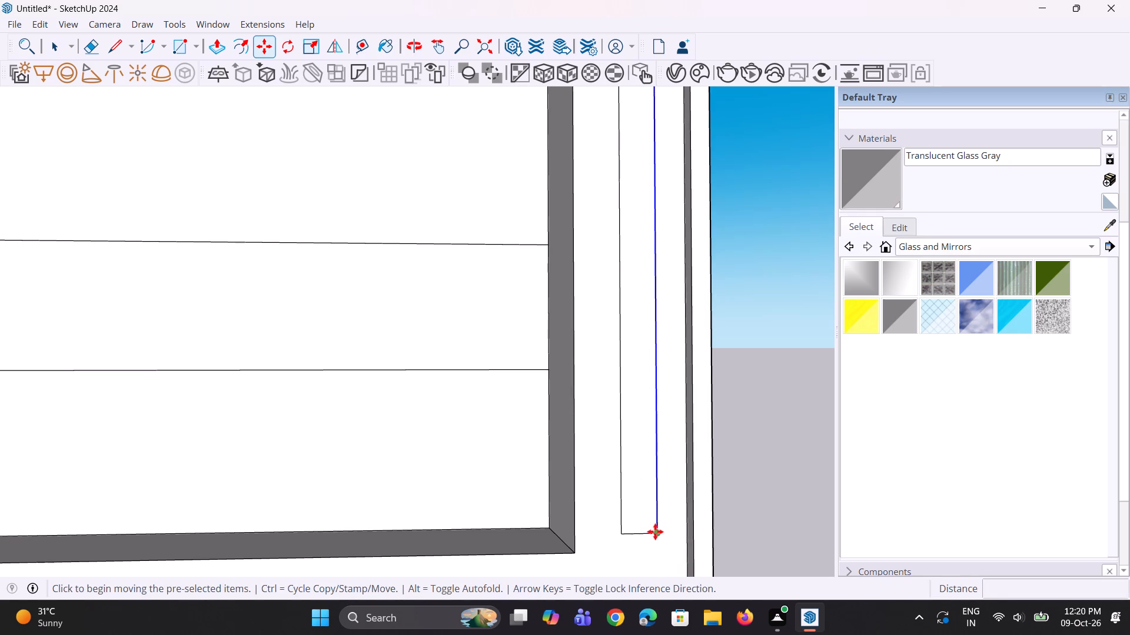
pyautogui.click(654, 532)
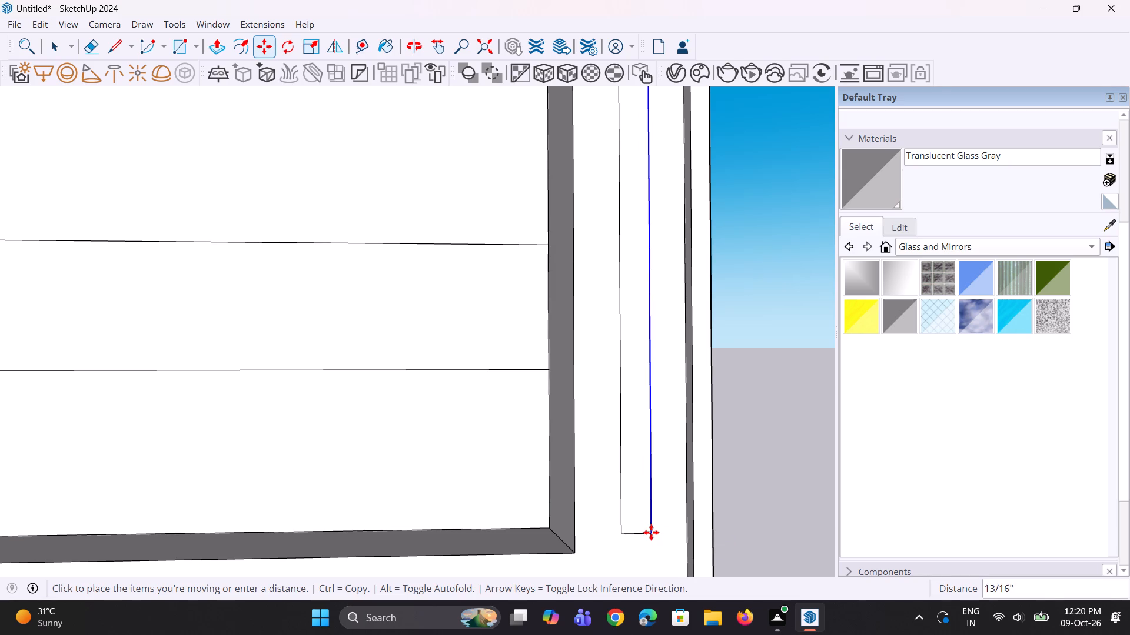
pyautogui.click(647, 532)
pyautogui.press('space')
pyautogui.click(727, 439)
# Thin the long horizontal strip on the frame's top band by moving its upper edge slightly down.
pyautogui.scroll(-3, 644, 524)
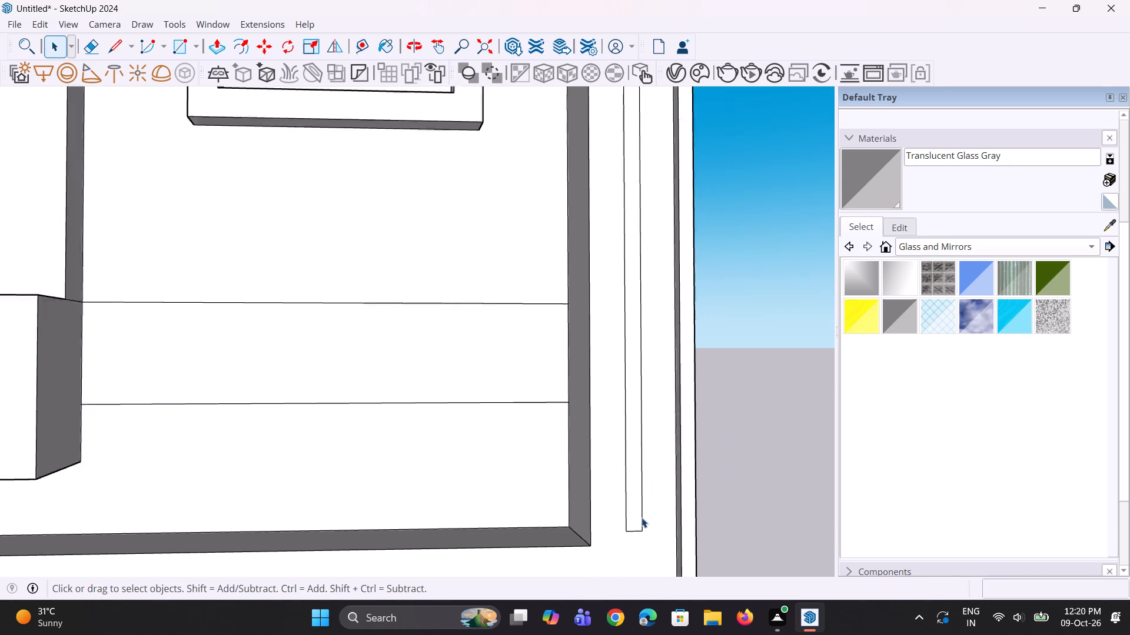
pyautogui.scroll(-20, 642, 517)
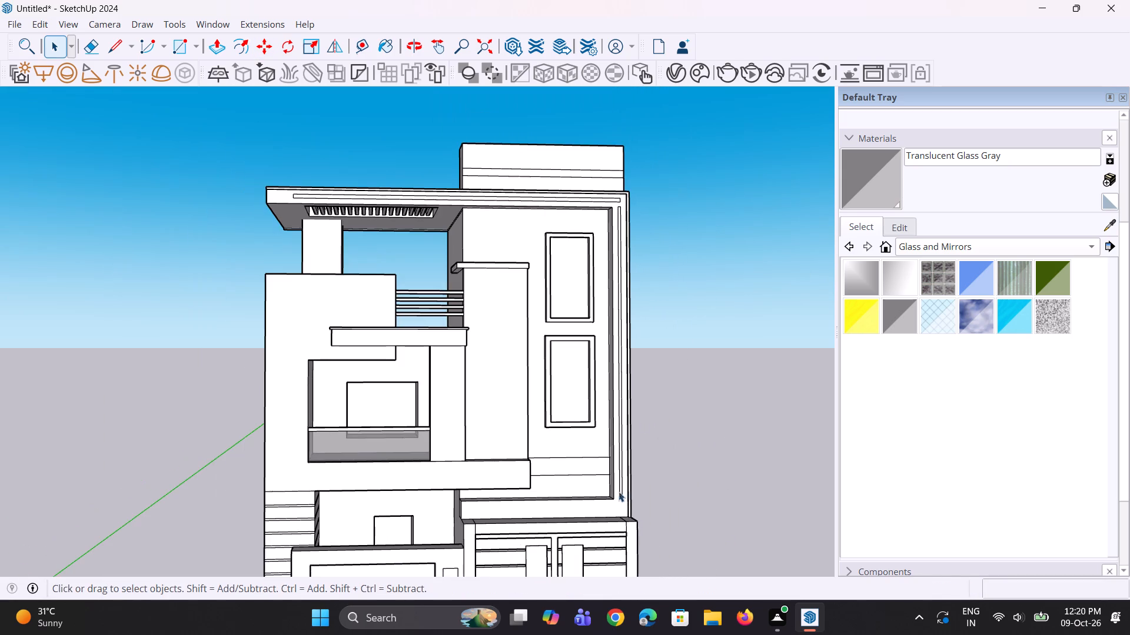
pyautogui.scroll(12, 600, 188)
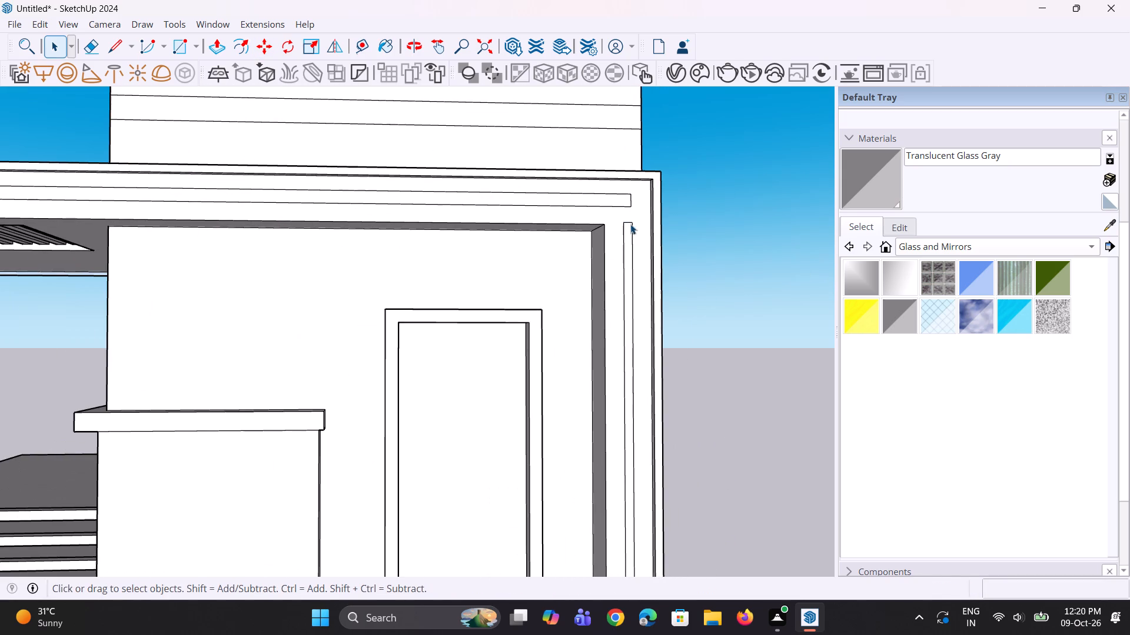
pyautogui.click(617, 196)
pyautogui.scroll(2, 622, 195)
pyautogui.click(623, 195)
pyautogui.scroll(1, 632, 196)
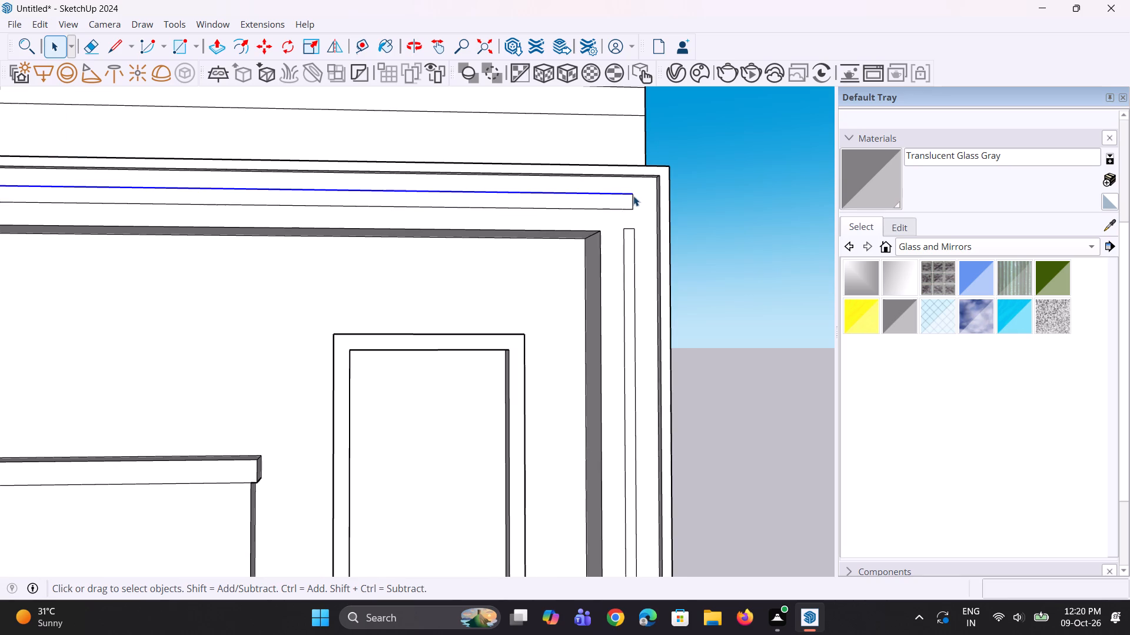
pyautogui.scroll(2, 633, 196)
pyautogui.press('m')
pyautogui.click(634, 196)
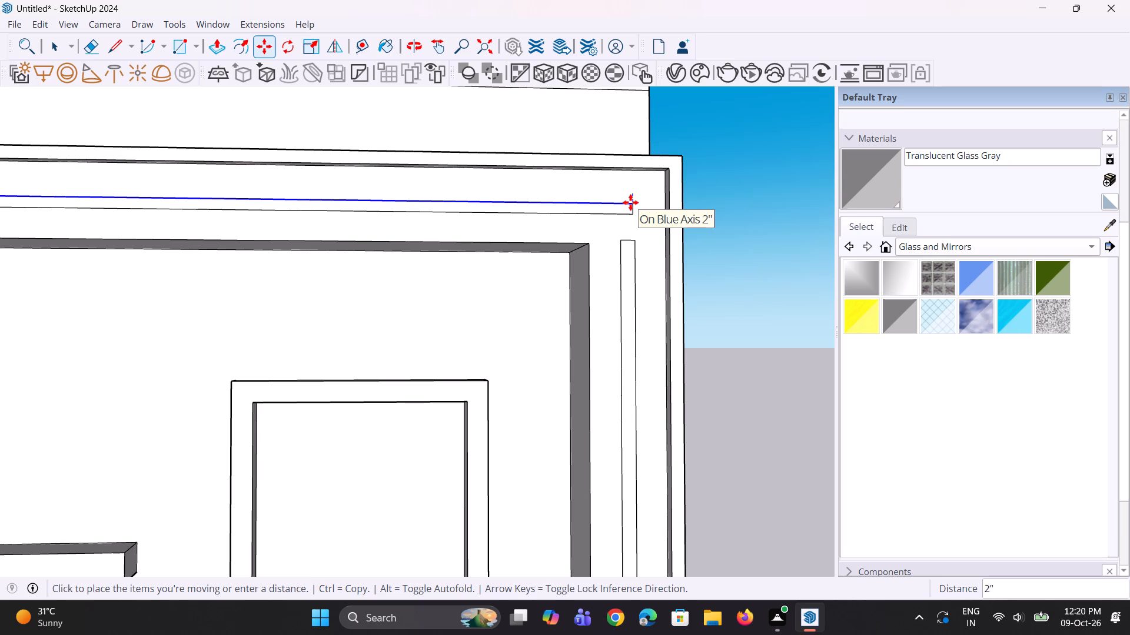
pyautogui.scroll(4, 630, 202)
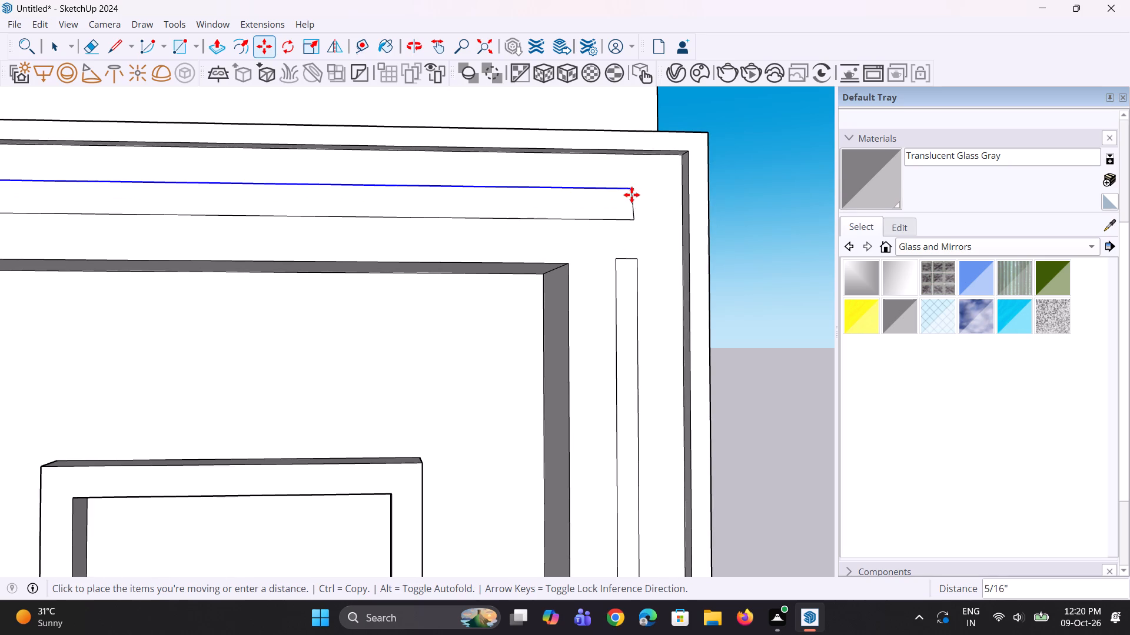
pyautogui.press('Escape')
pyautogui.scroll(5, 632, 198)
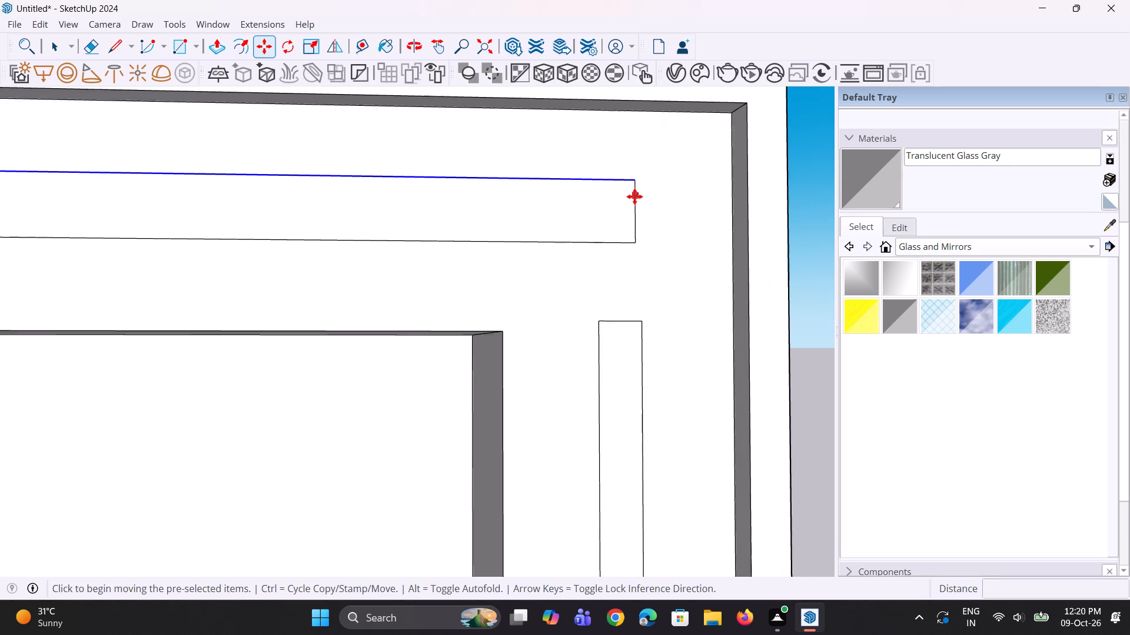
pyautogui.scroll(3, 634, 196)
pyautogui.click(636, 182)
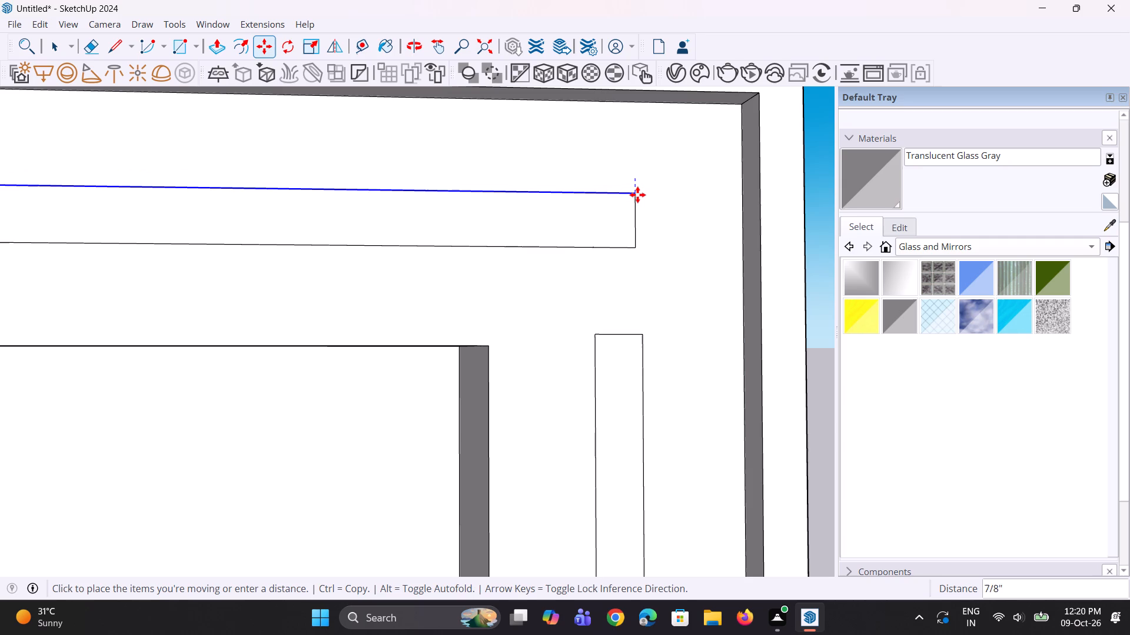
pyautogui.click(639, 203)
pyautogui.press('space')
pyautogui.press('space')
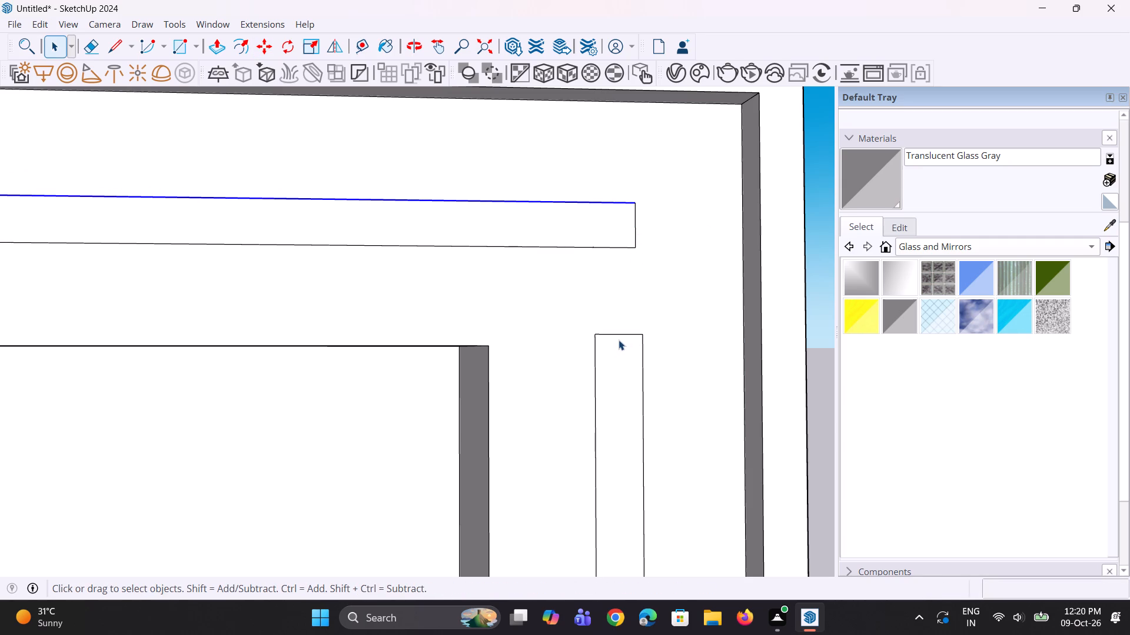
# Move the vertical strip's top edge up about 7 11/16", level with the horizontal strip's upper edge.
pyautogui.click(627, 336)
pyautogui.scroll(1, 629, 336)
pyautogui.press('m')
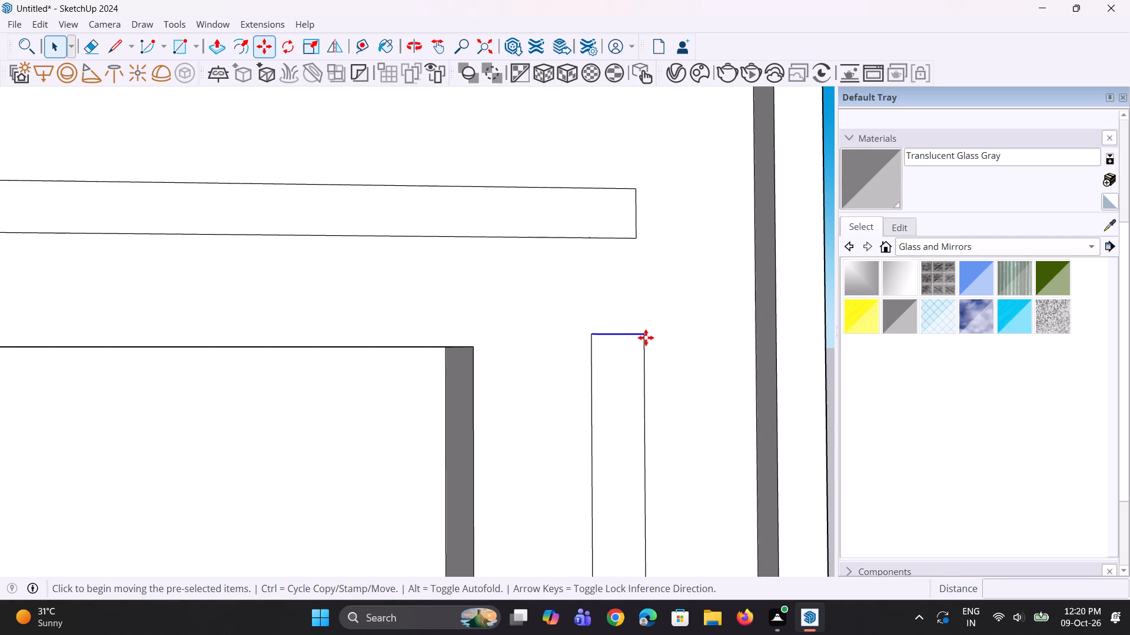
pyautogui.click(647, 337)
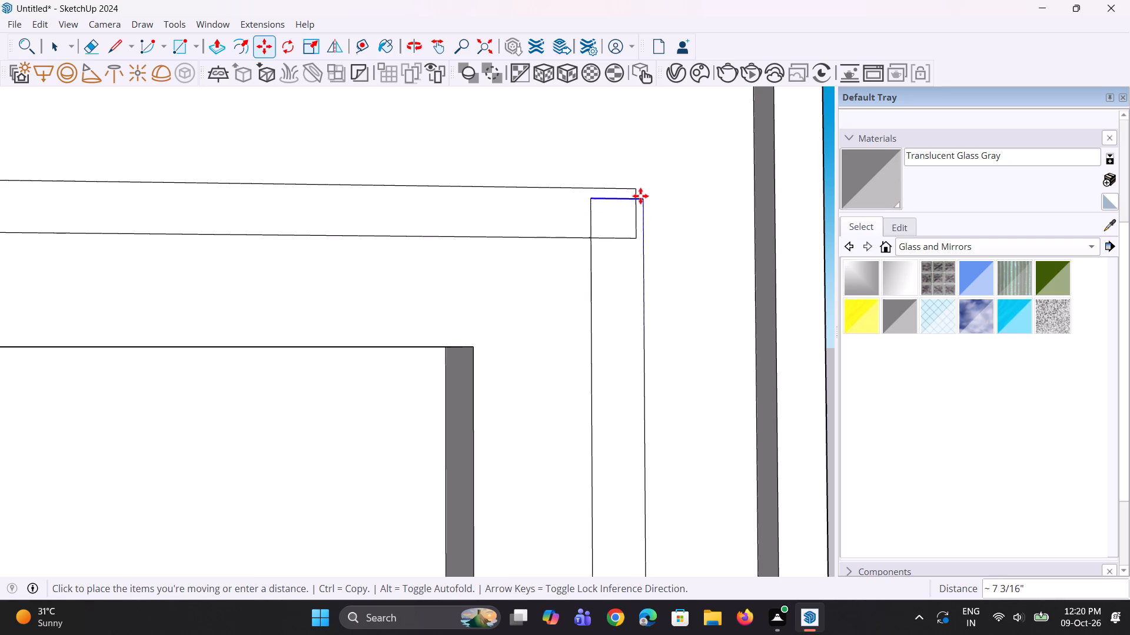
pyautogui.click(647, 195)
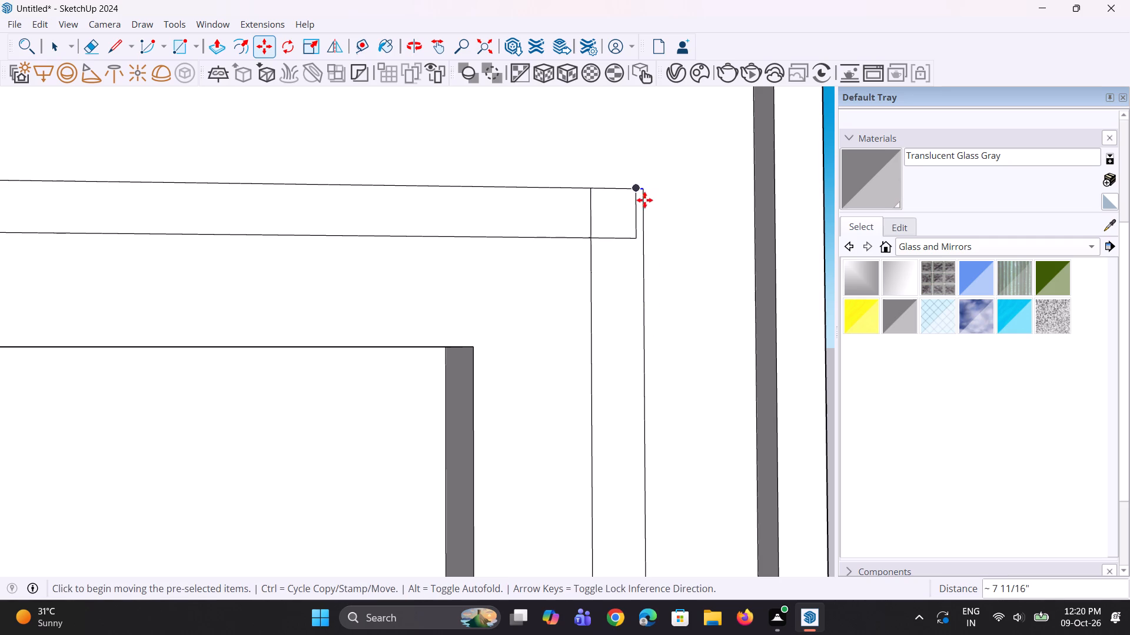
# Erase the overlapping inner edges at the frame's corner to join the horizontal and vertical strips into one outline.
pyautogui.press('space')
pyautogui.scroll(2, 625, 252)
pyautogui.press('e')
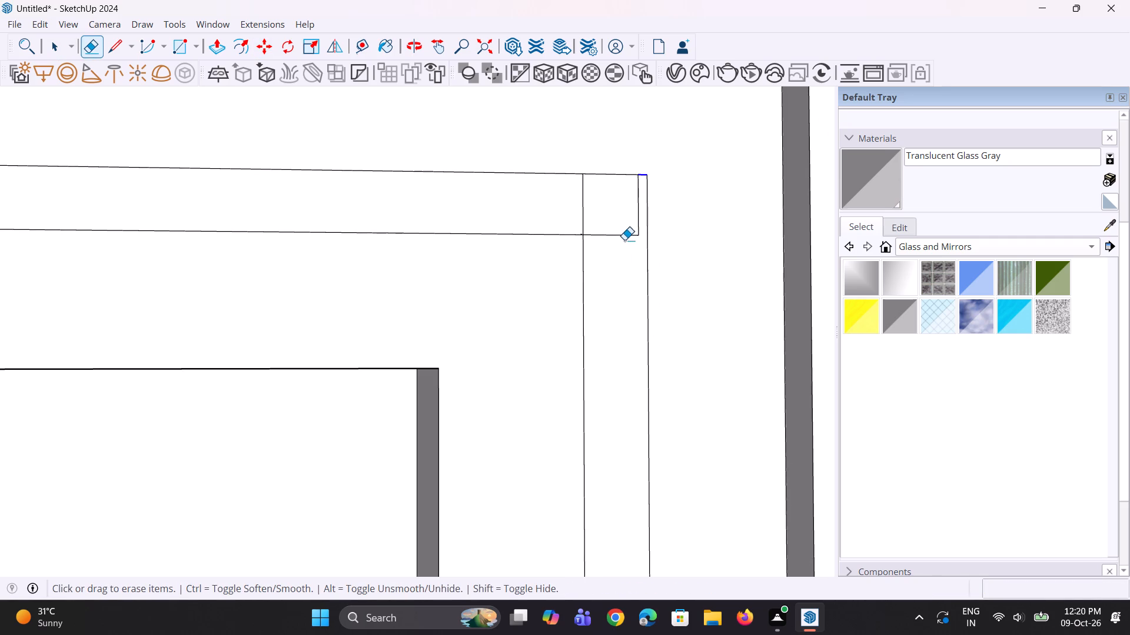
pyautogui.click(626, 235)
pyautogui.click(639, 215)
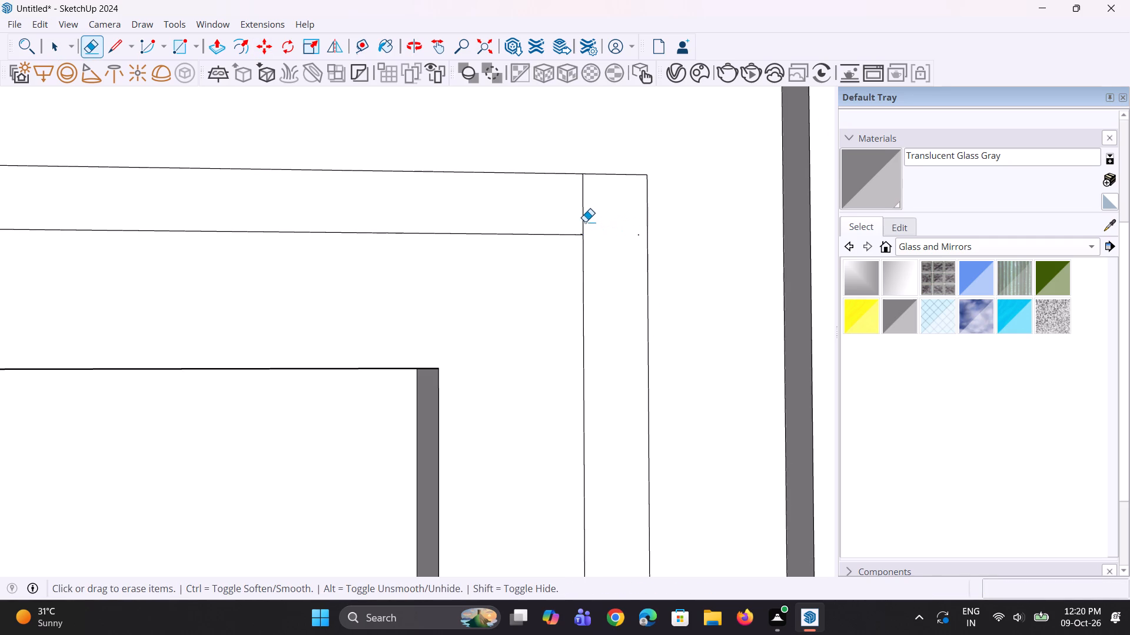
pyautogui.click(585, 221)
pyautogui.scroll(-14, 609, 242)
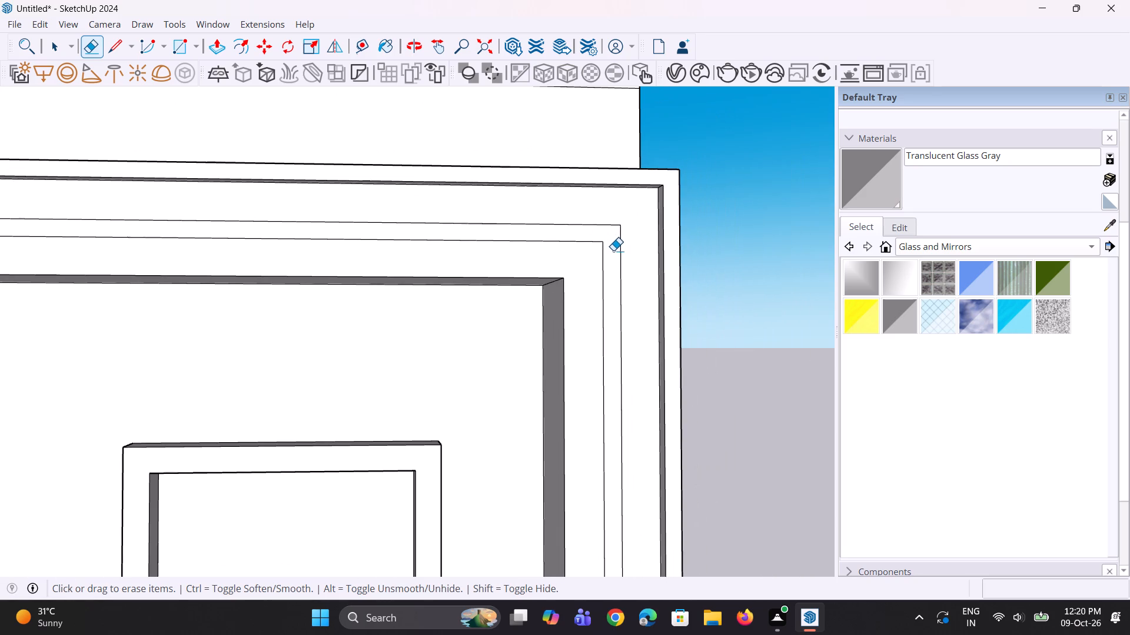
pyautogui.press('space')
pyautogui.press('space')
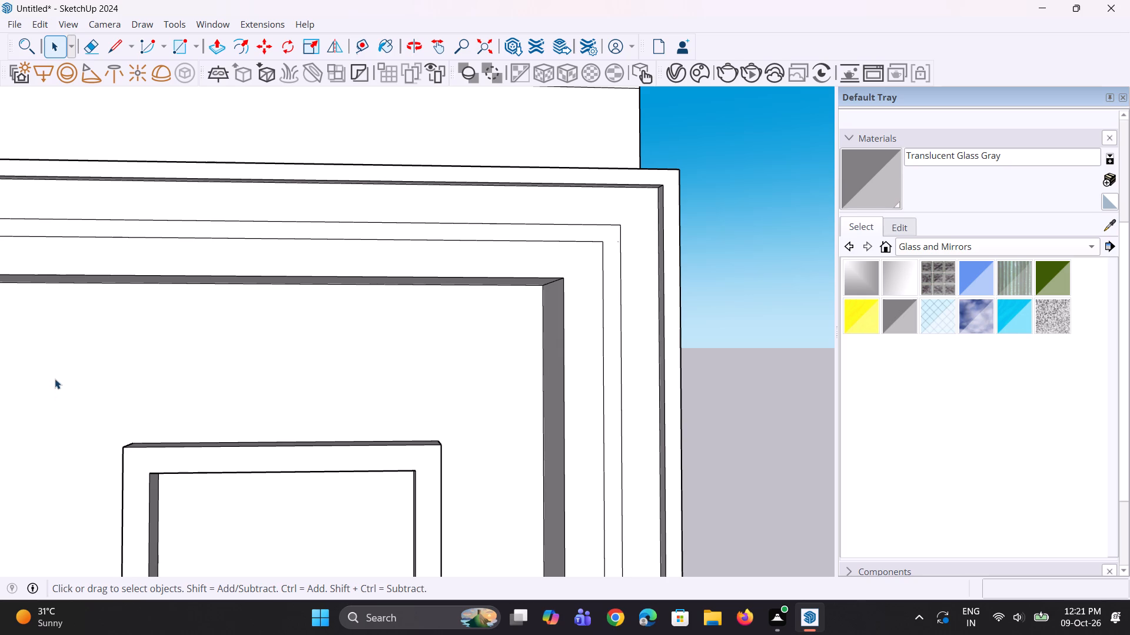
# Extend the horizontal strip by moving its short end edge about 1' 4" toward the roof's free end.
pyautogui.scroll(-1, 56, 379)
pyautogui.scroll(1, 73, 487)
pyautogui.scroll(-1, 11, 514)
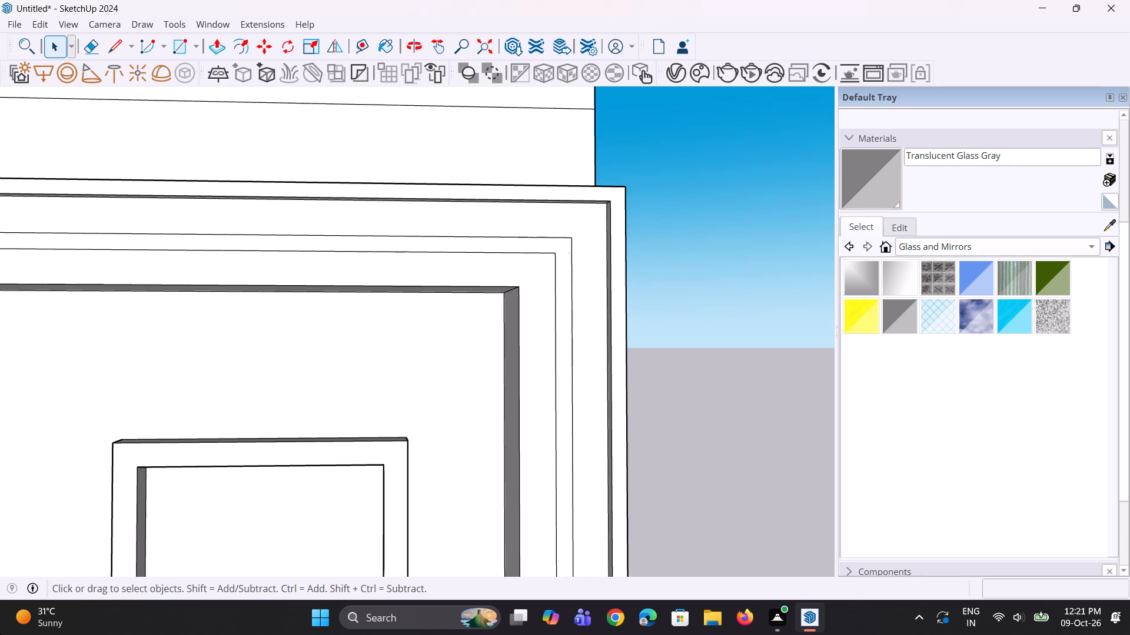
pyautogui.scroll(-13, 635, 429)
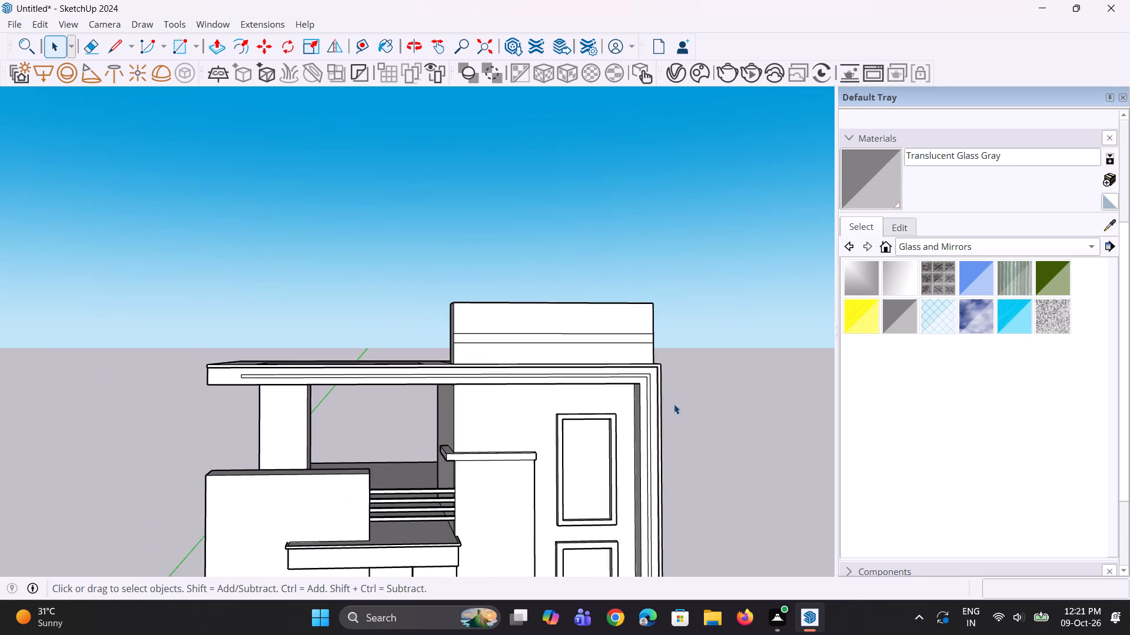
pyautogui.scroll(-3, 674, 404)
pyautogui.scroll(-10, 626, 392)
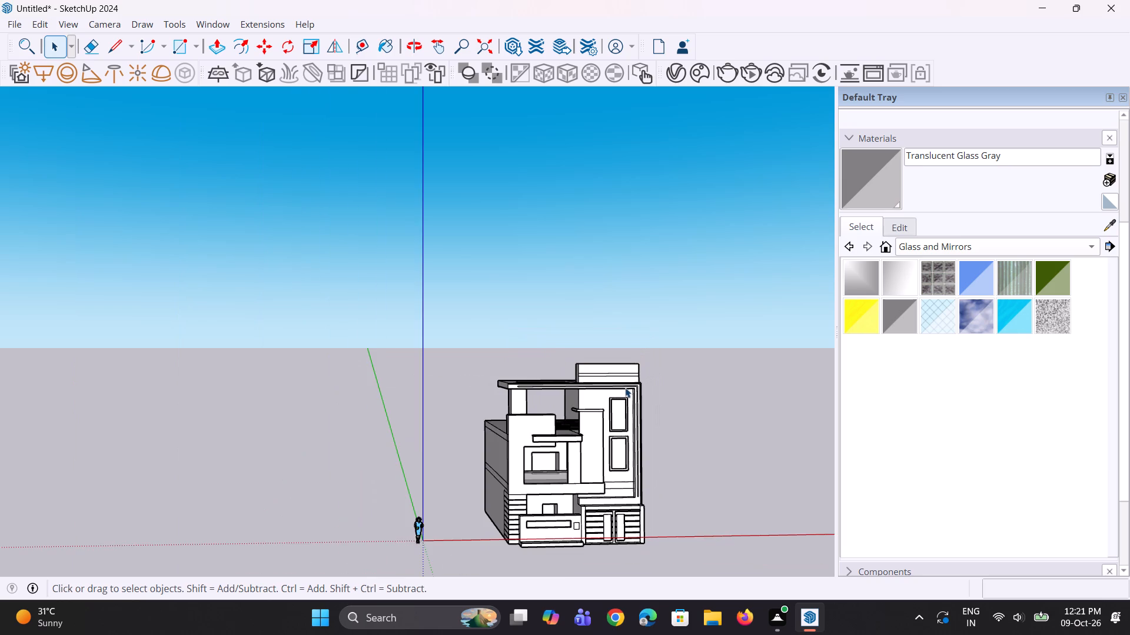
pyautogui.scroll(3, 423, 400)
pyautogui.scroll(15, 576, 375)
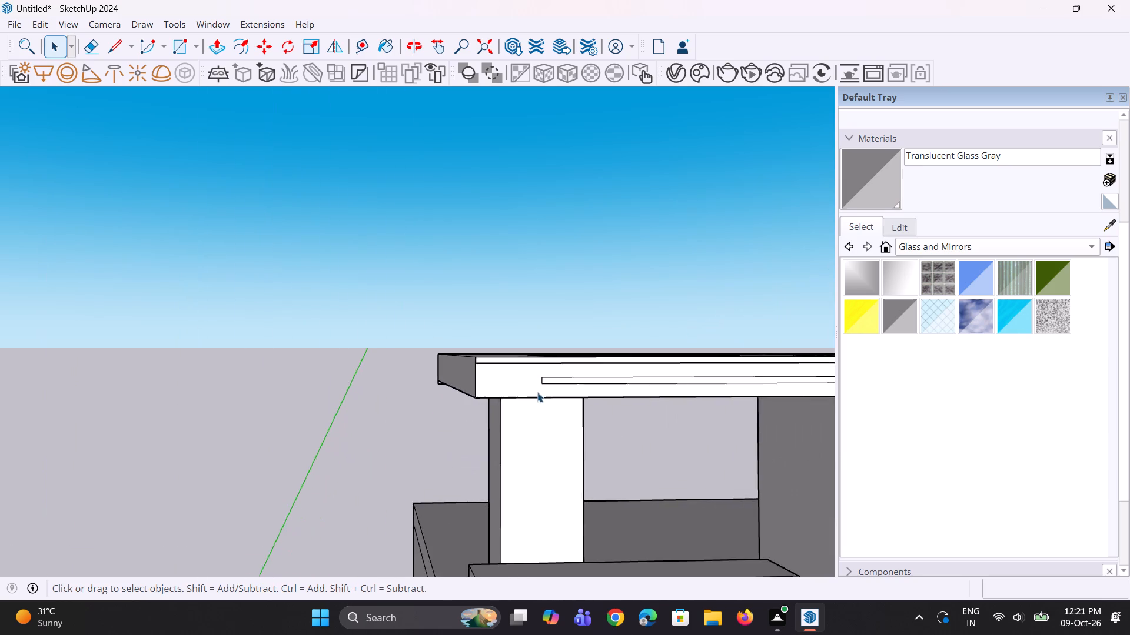
pyautogui.scroll(9, 537, 392)
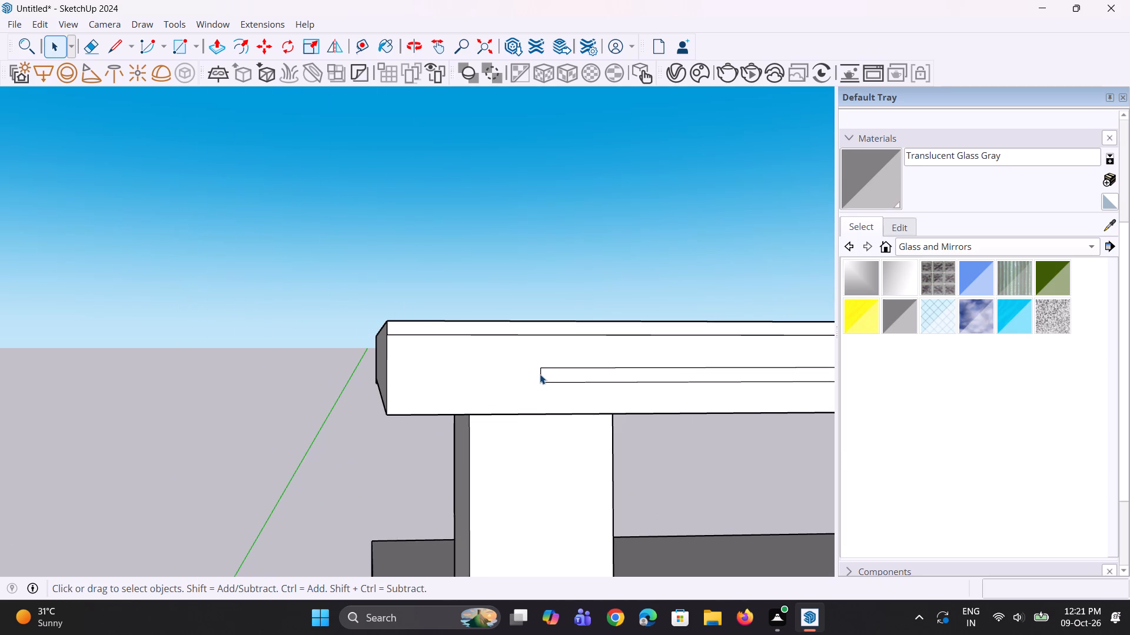
pyautogui.click(540, 374)
pyautogui.scroll(5, 542, 384)
pyautogui.press('m')
pyautogui.click(540, 380)
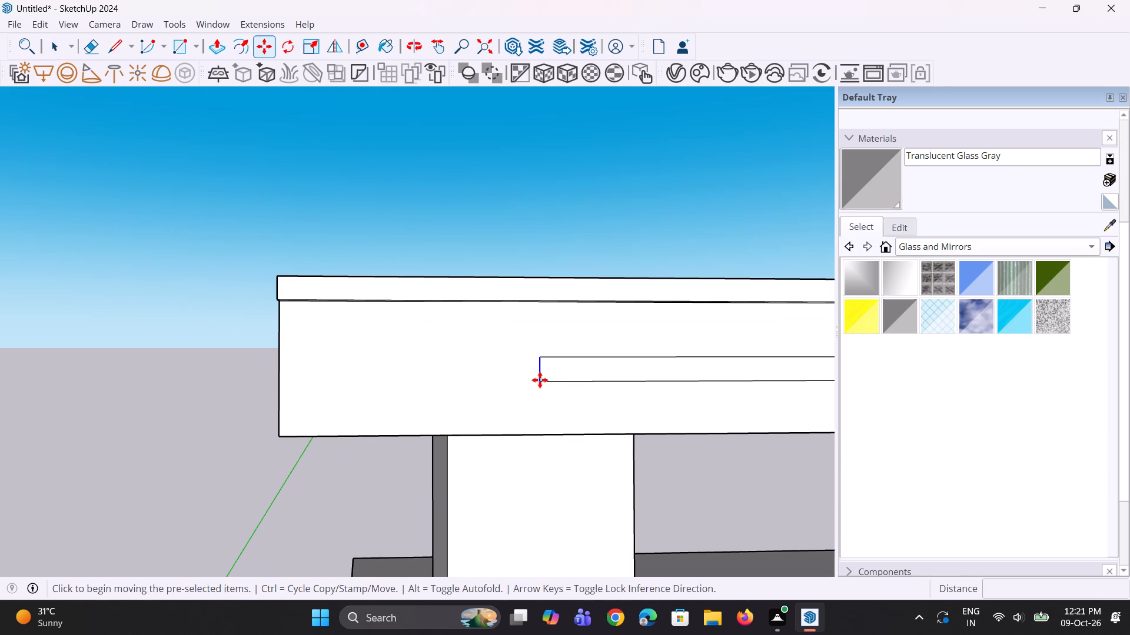
pyautogui.scroll(-5, 502, 383)
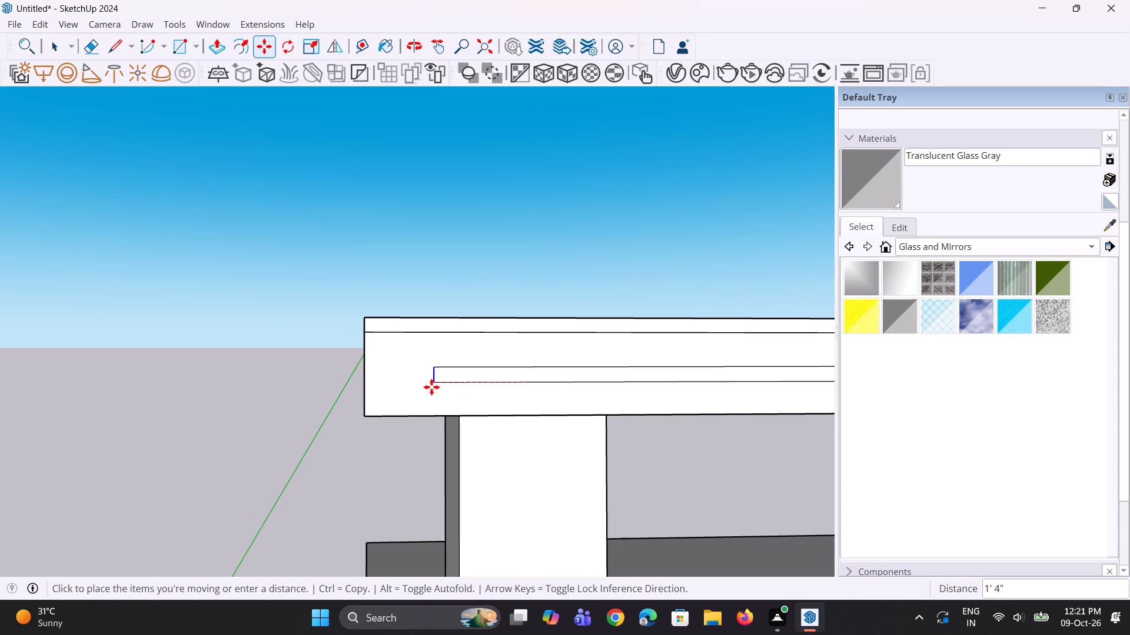
pyautogui.click(428, 387)
pyautogui.press('space')
pyautogui.press('space')
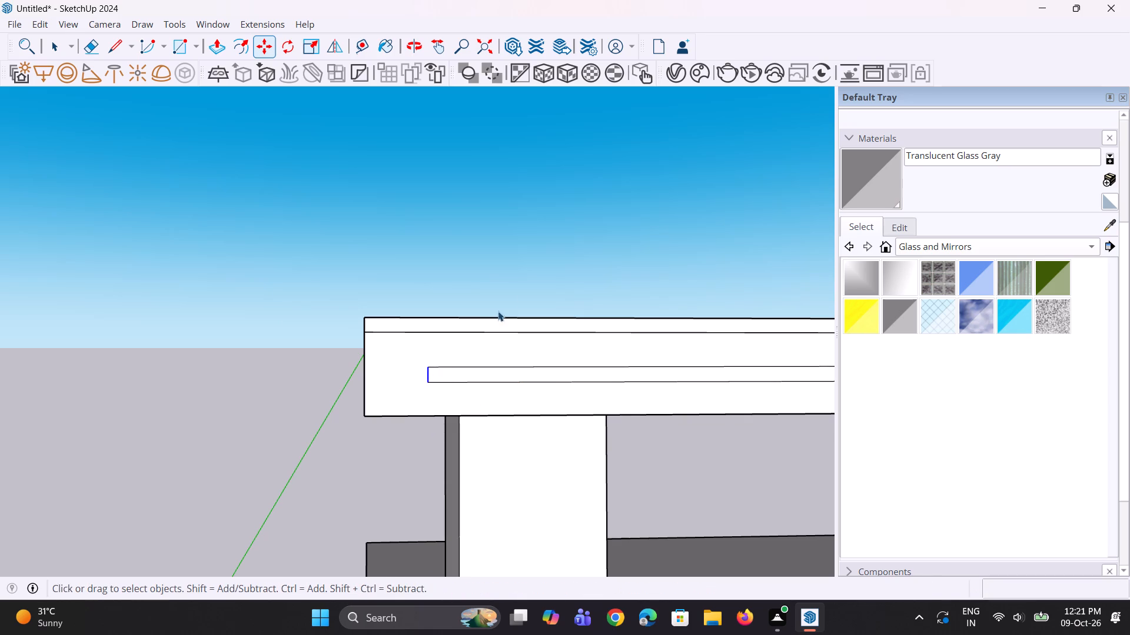
pyautogui.click(513, 289)
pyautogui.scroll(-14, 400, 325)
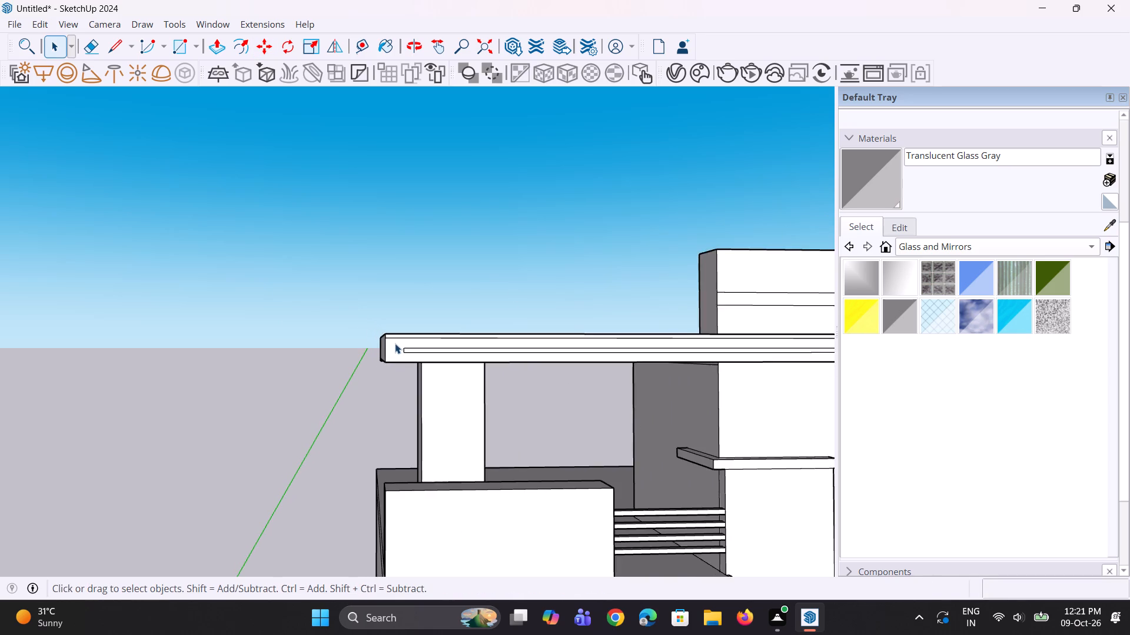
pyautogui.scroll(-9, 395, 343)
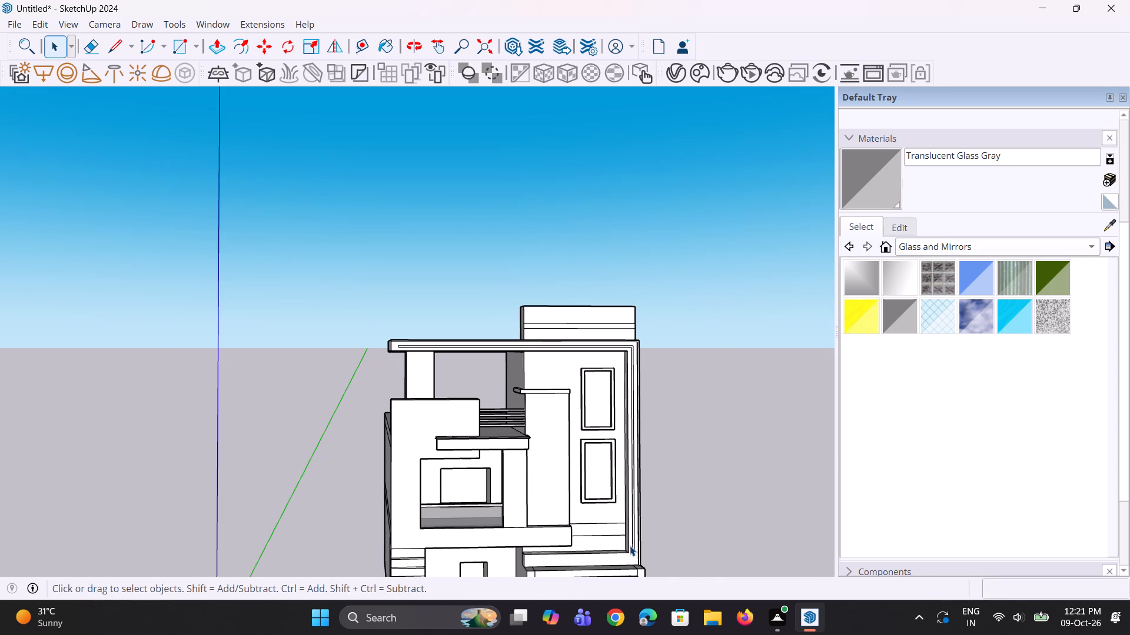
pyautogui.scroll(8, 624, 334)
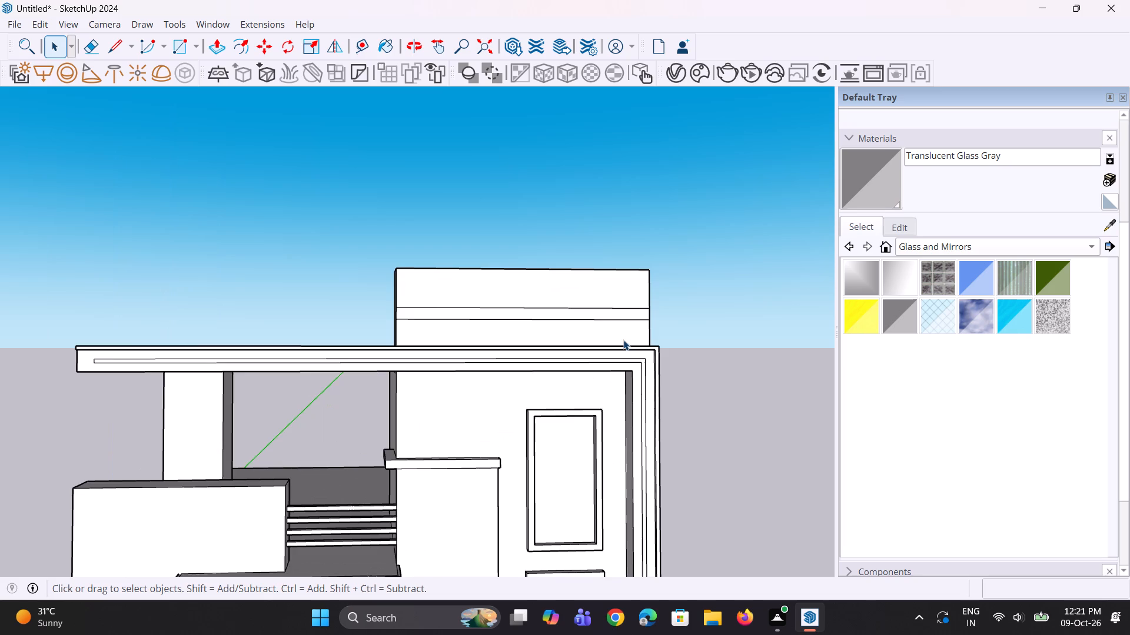
# Examine the house's front elevation from several angles, including the roof frame's strip outline and the wall around the two tall windows.
pyautogui.scroll(3, 623, 340)
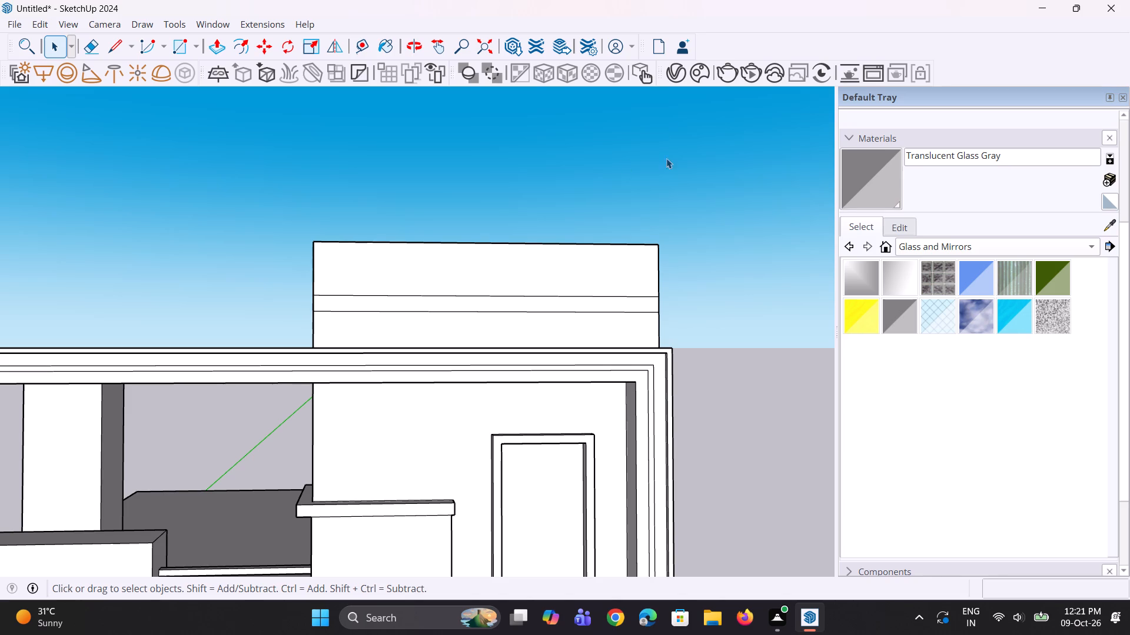
pyautogui.scroll(-5, 585, 329)
pyautogui.scroll(-1, 637, 350)
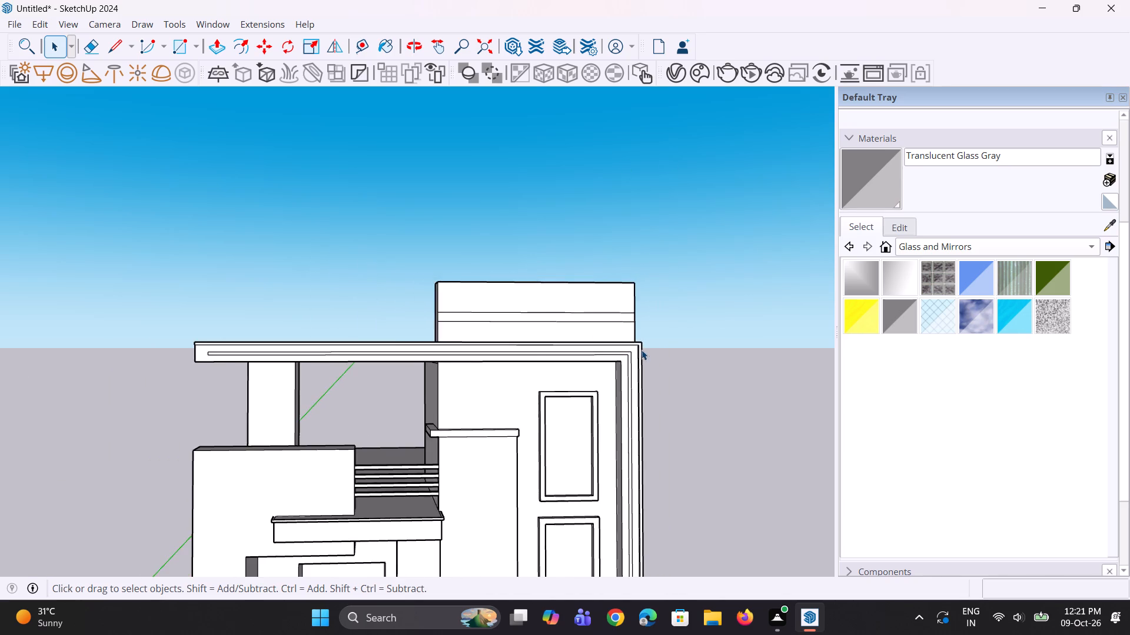
pyautogui.scroll(-5, 642, 350)
pyautogui.scroll(5, 566, 329)
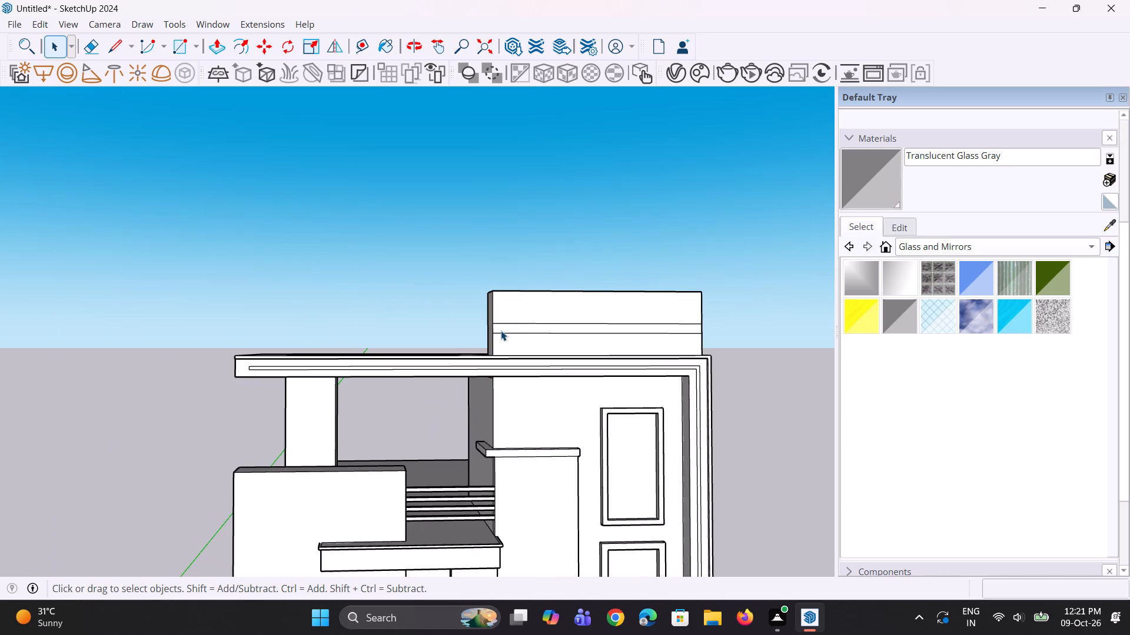
pyautogui.scroll(-8, 520, 337)
pyautogui.click(713, 400)
pyautogui.scroll(-3, 591, 397)
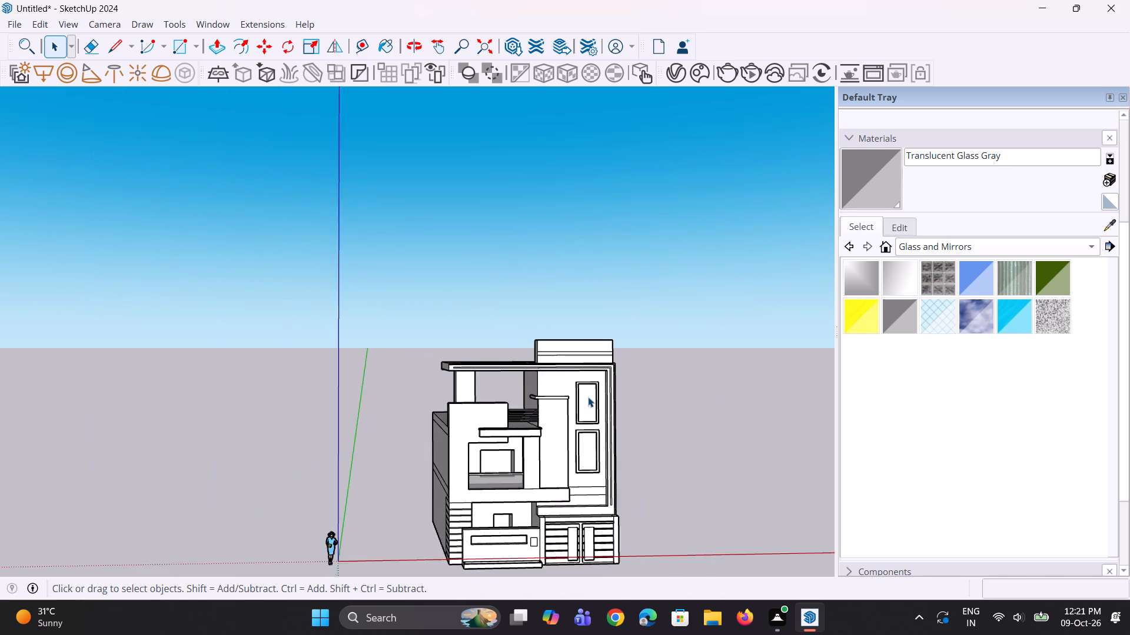
pyautogui.scroll(-1, 588, 397)
pyautogui.moveTo(577, 415); pyautogui.dragTo(576, 446, button='middle')
pyautogui.scroll(7, 490, 554)
pyautogui.moveTo(491, 556); pyautogui.dragTo(583, 544, button='middle')
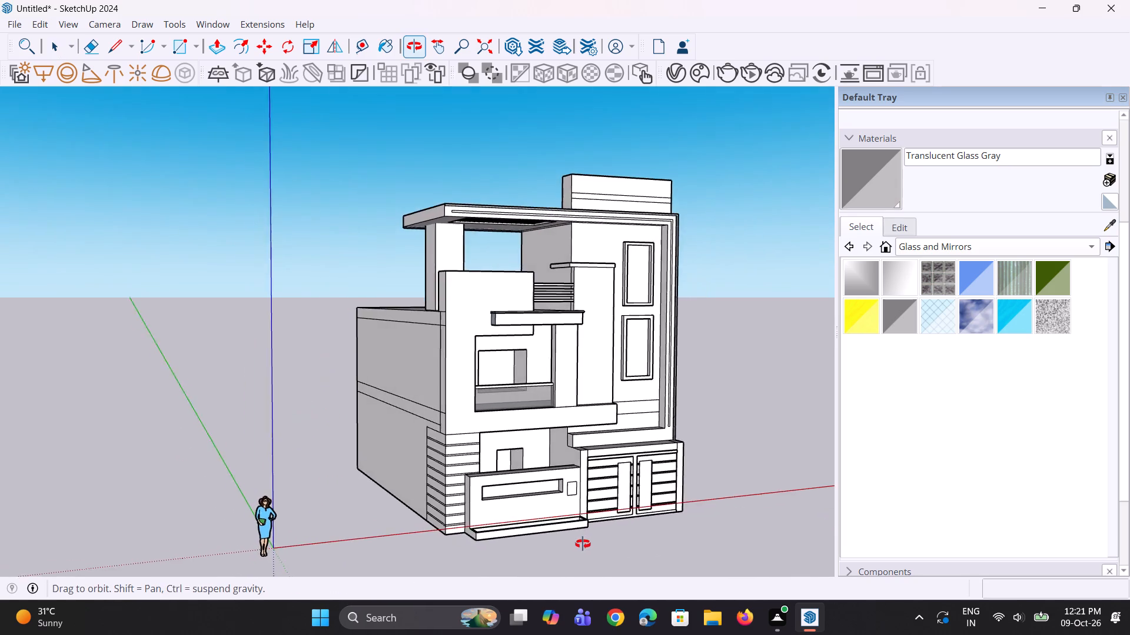
pyautogui.moveTo(583, 544); pyautogui.dragTo(558, 543, button='middle')
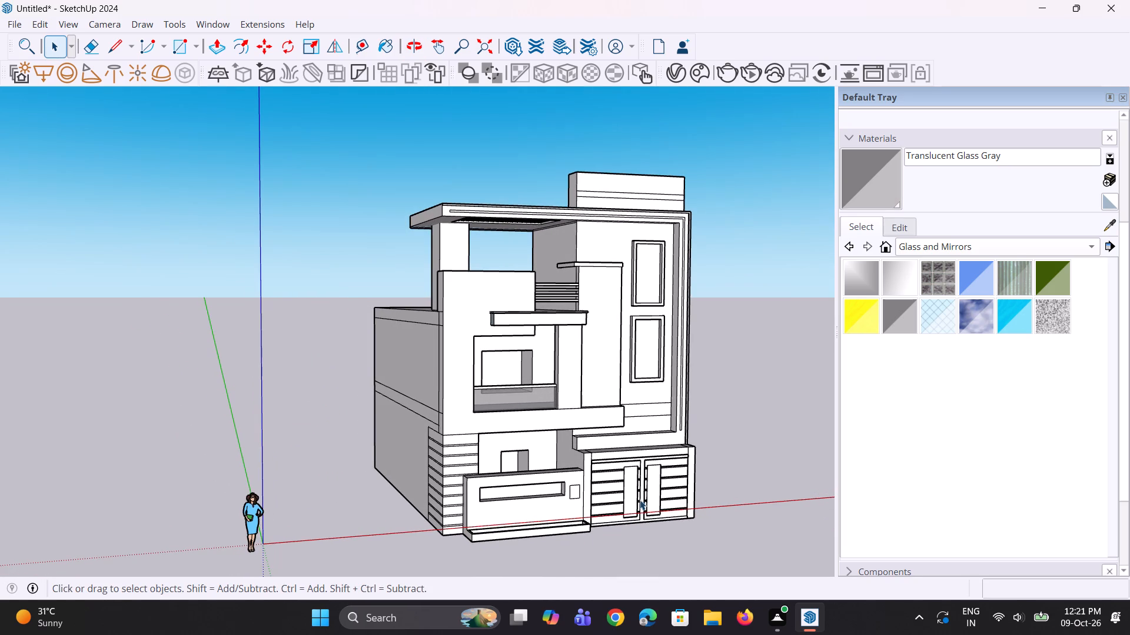
pyautogui.moveTo(707, 469); pyautogui.dragTo(643, 458, button='middle')
pyautogui.scroll(-3, 644, 462)
pyautogui.moveTo(663, 502); pyautogui.dragTo(664, 513, button='middle')
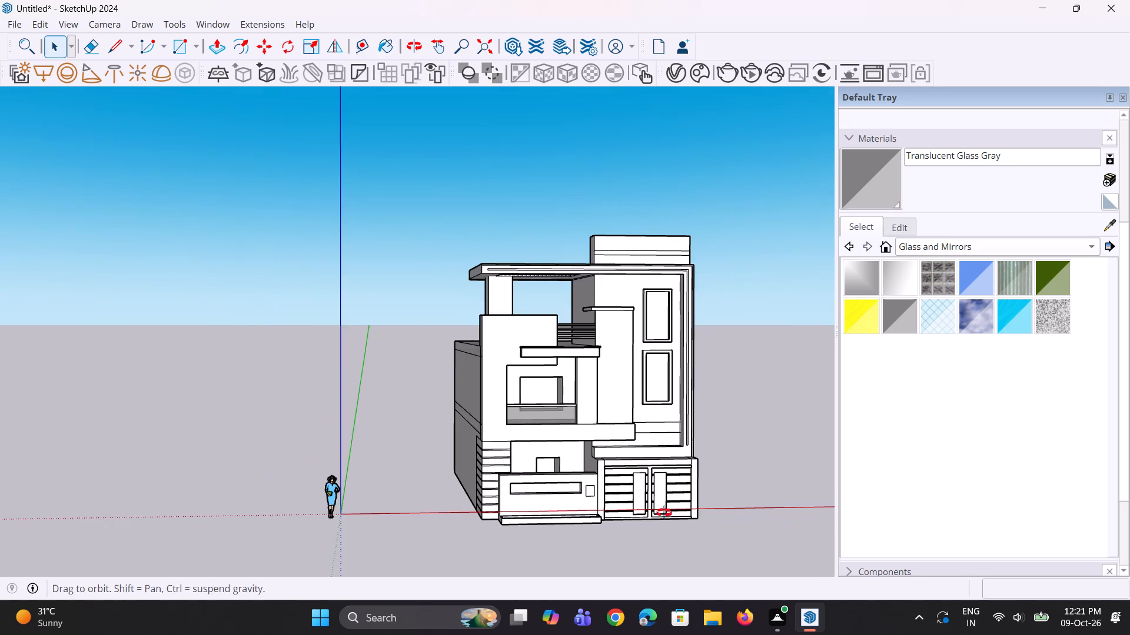
pyautogui.moveTo(664, 513); pyautogui.dragTo(660, 538, button='middle')
pyautogui.scroll(1, 624, 533)
pyautogui.moveTo(624, 533); pyautogui.dragTo(631, 533, button='middle')
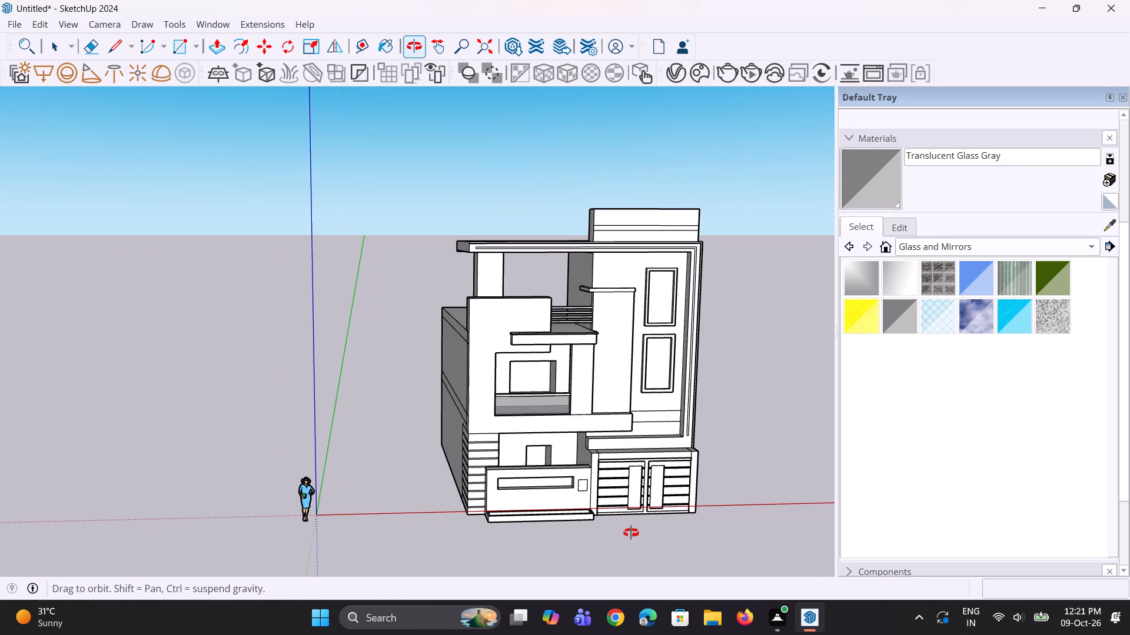
pyautogui.moveTo(631, 533); pyautogui.dragTo(633, 533, button='middle')
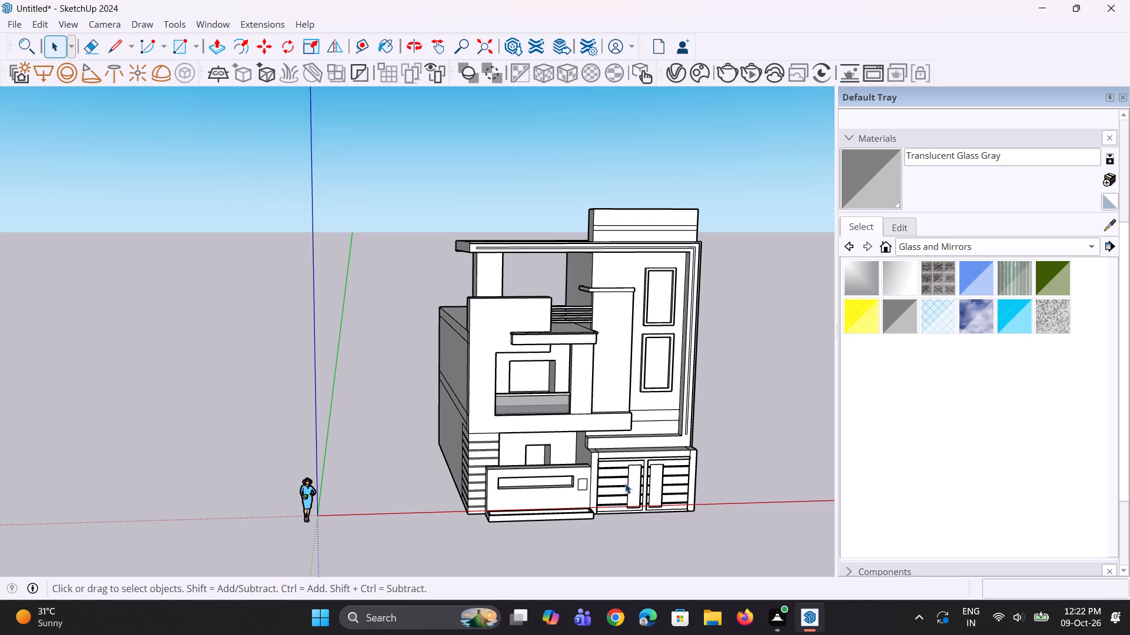
pyautogui.moveTo(647, 437); pyautogui.dragTo(629, 432, button='middle')
pyautogui.scroll(1, 746, 299)
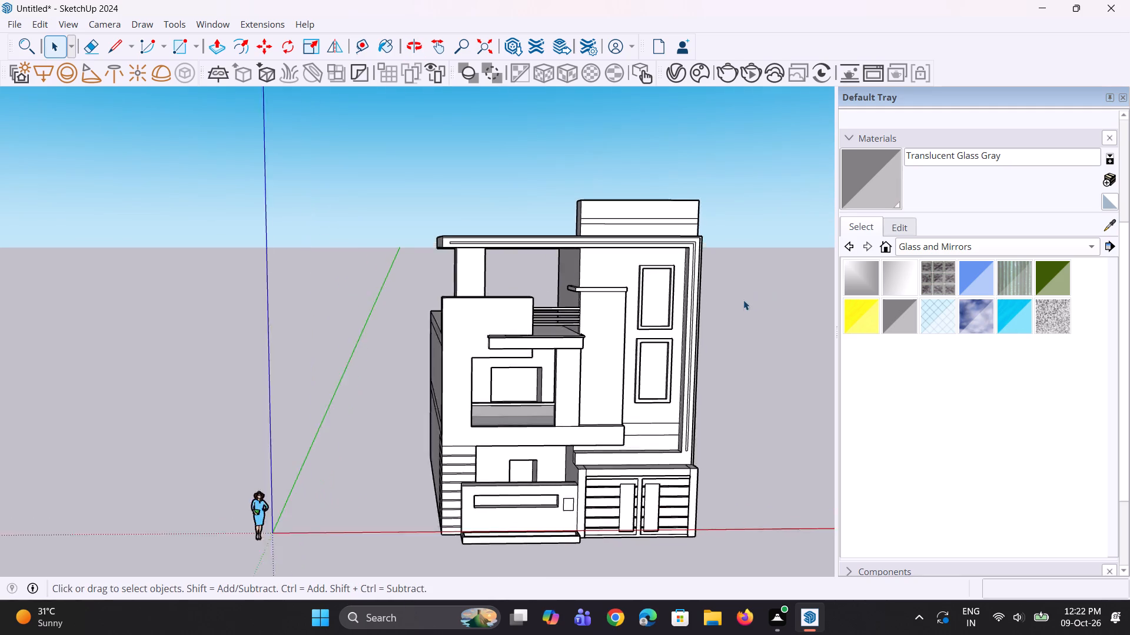
pyautogui.scroll(1, 743, 300)
pyautogui.scroll(2, 704, 340)
pyautogui.moveTo(674, 341); pyautogui.dragTo(684, 340, button='middle')
pyautogui.scroll(5, 576, 216)
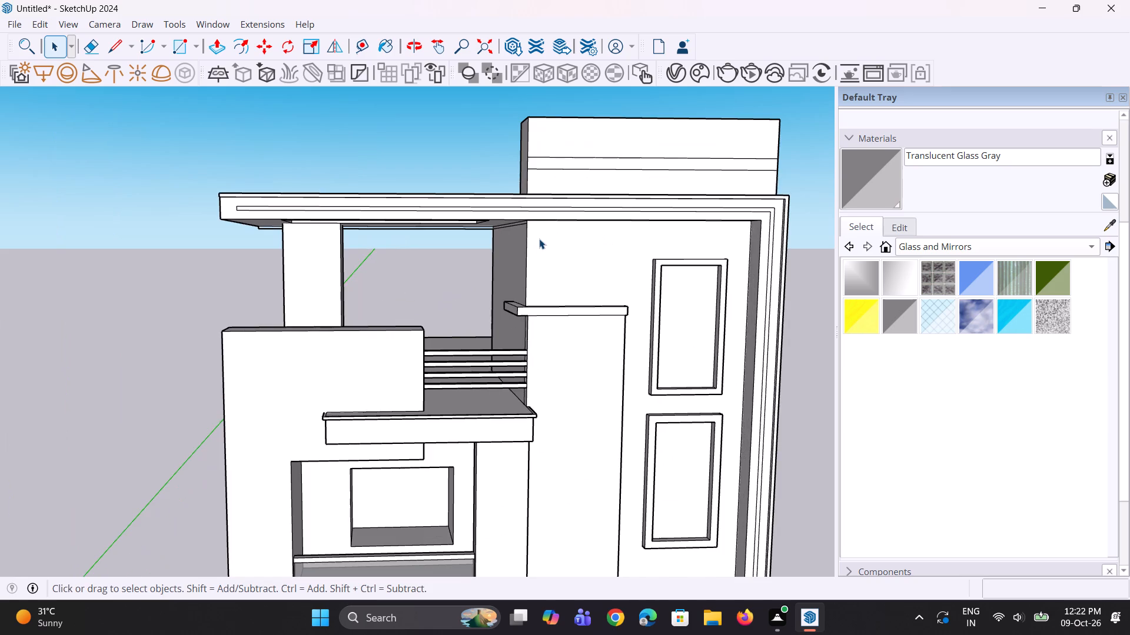
pyautogui.middleClick(543, 242)
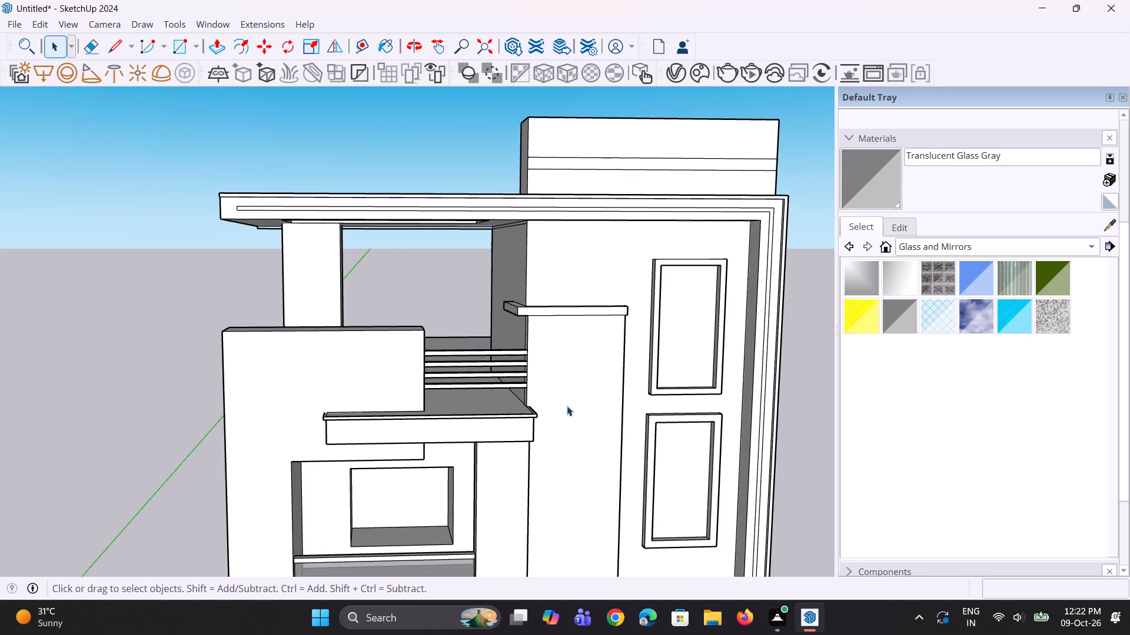
pyautogui.moveTo(616, 289); pyautogui.dragTo(475, 335, button='middle')
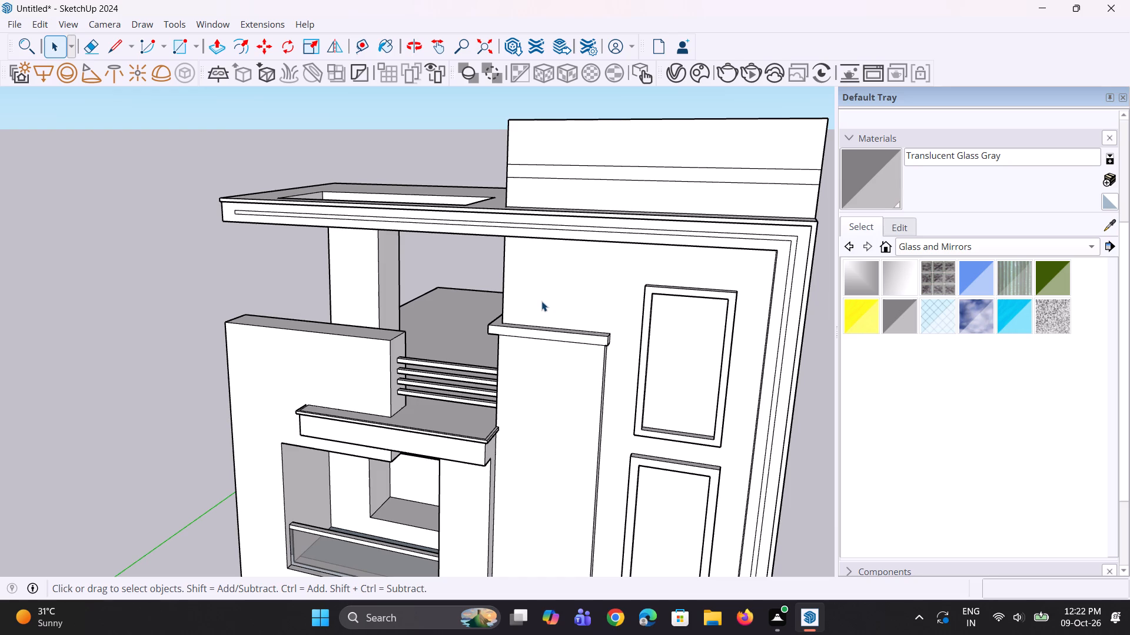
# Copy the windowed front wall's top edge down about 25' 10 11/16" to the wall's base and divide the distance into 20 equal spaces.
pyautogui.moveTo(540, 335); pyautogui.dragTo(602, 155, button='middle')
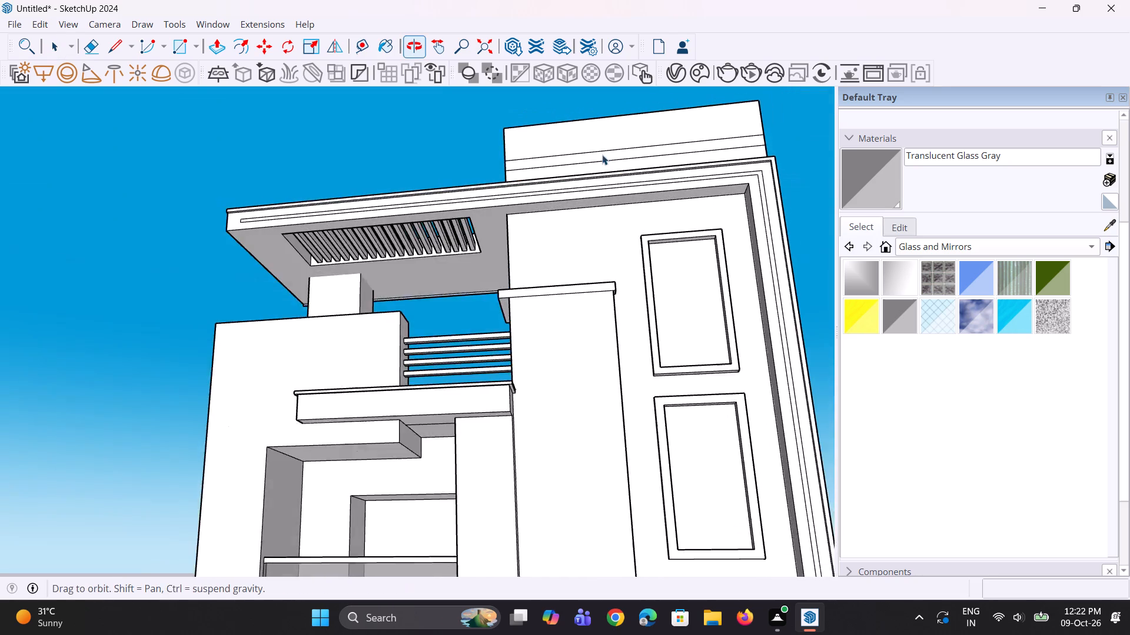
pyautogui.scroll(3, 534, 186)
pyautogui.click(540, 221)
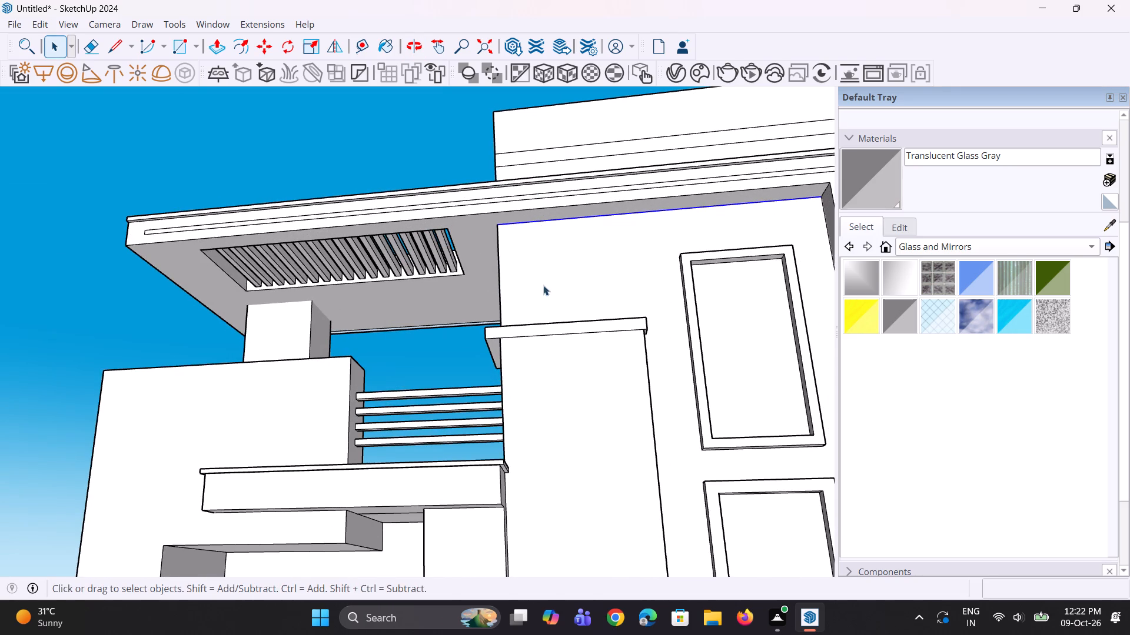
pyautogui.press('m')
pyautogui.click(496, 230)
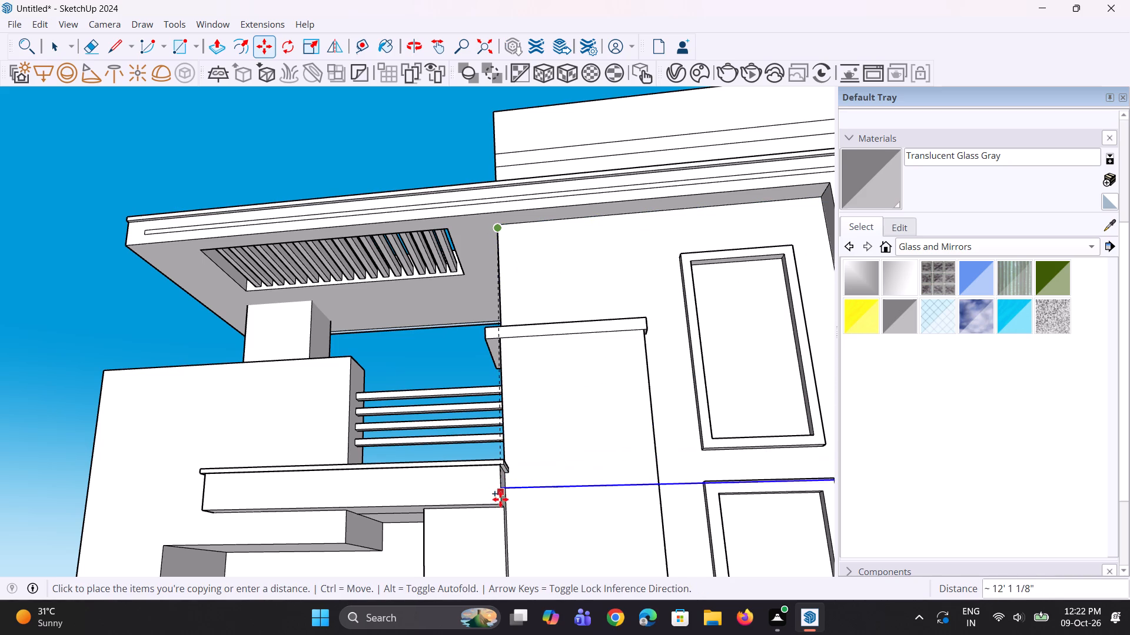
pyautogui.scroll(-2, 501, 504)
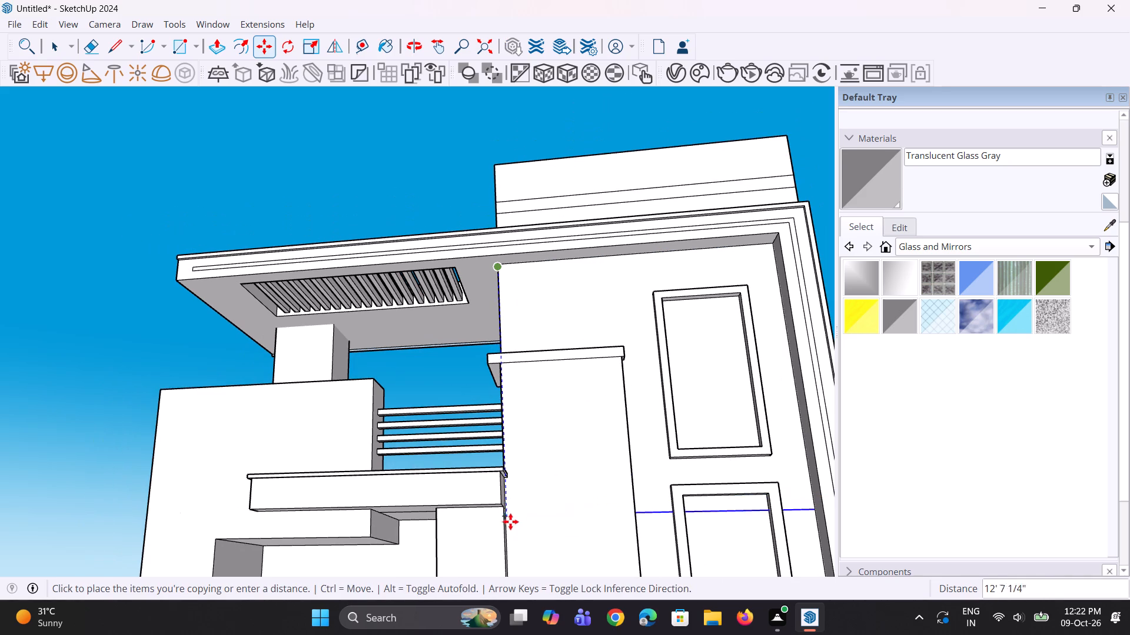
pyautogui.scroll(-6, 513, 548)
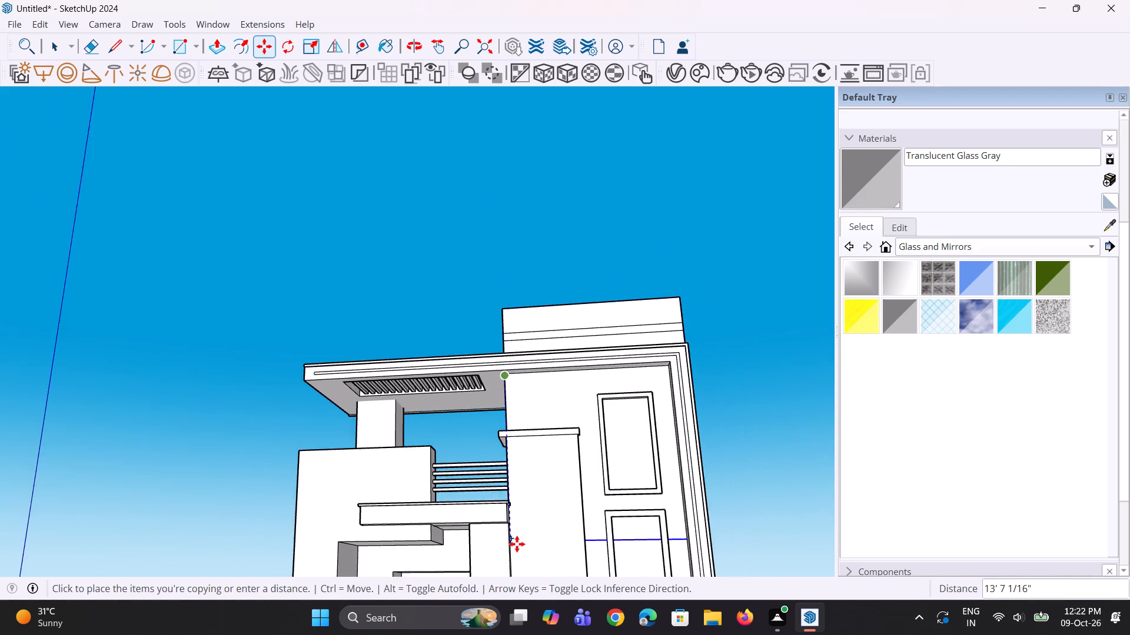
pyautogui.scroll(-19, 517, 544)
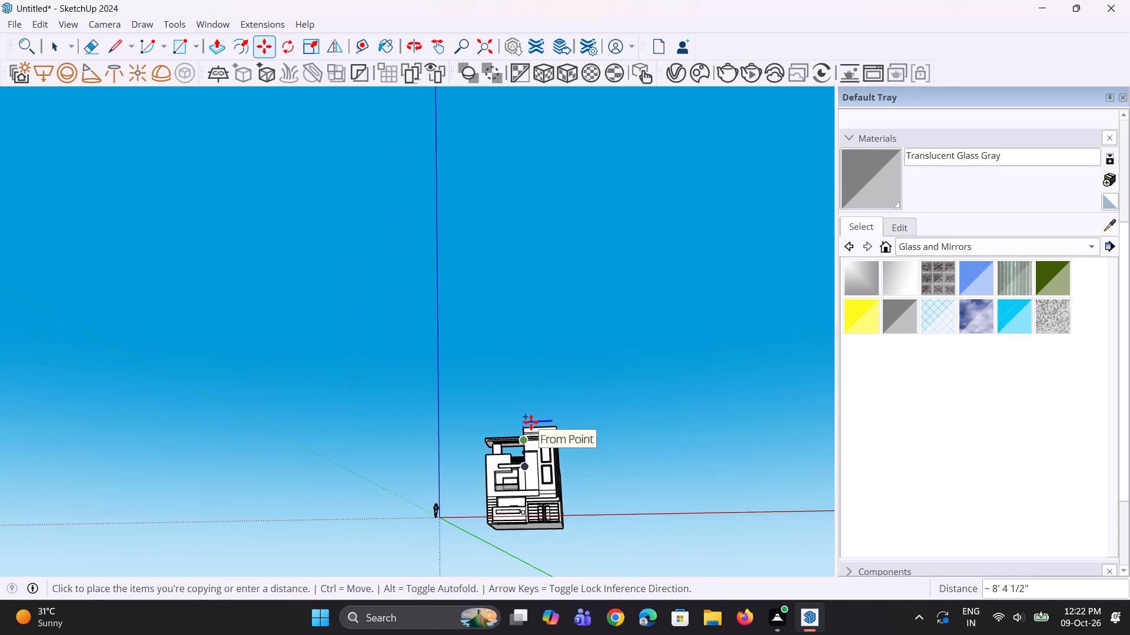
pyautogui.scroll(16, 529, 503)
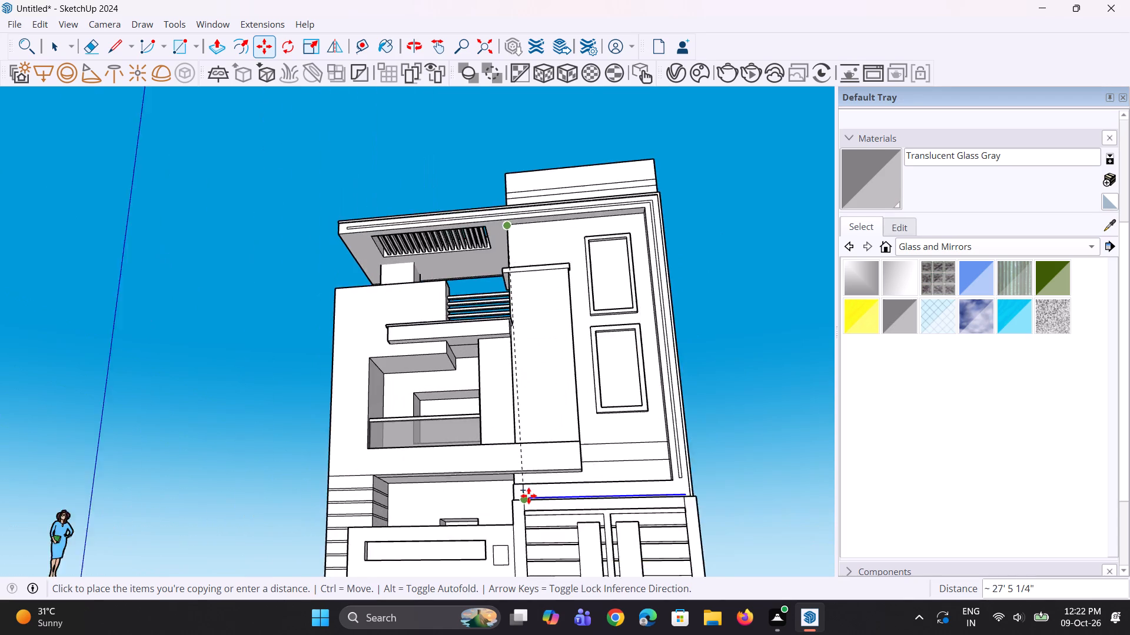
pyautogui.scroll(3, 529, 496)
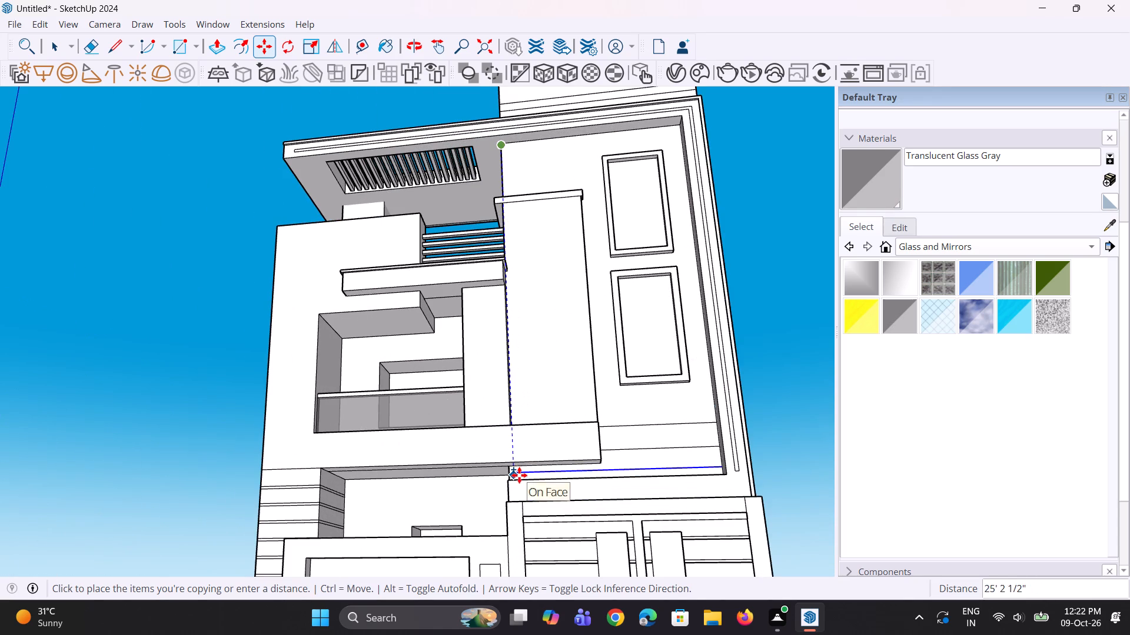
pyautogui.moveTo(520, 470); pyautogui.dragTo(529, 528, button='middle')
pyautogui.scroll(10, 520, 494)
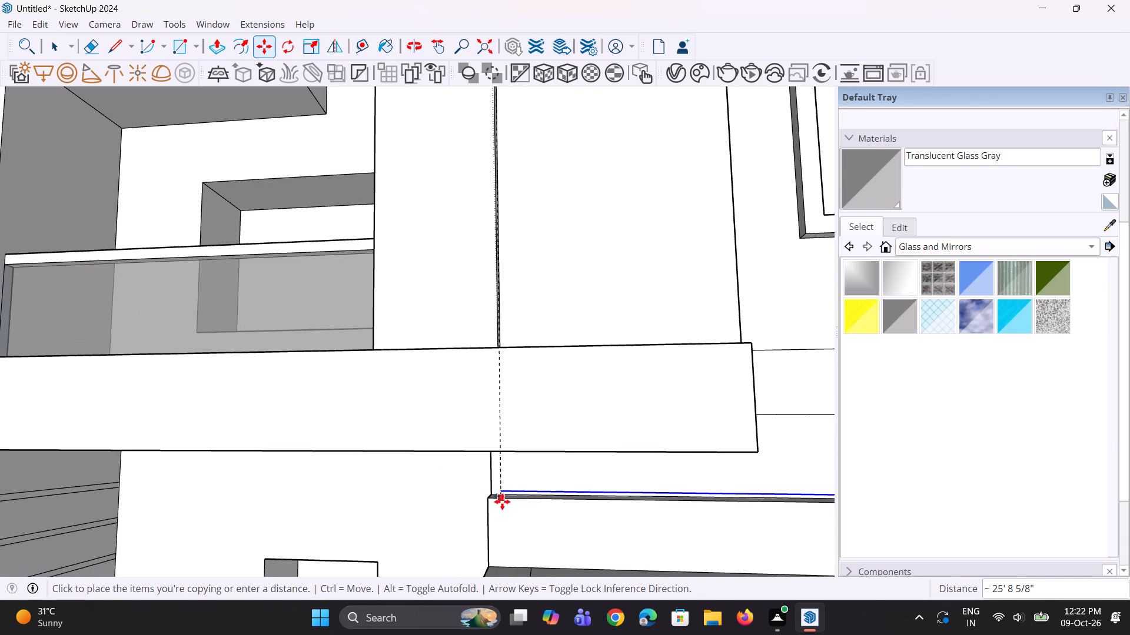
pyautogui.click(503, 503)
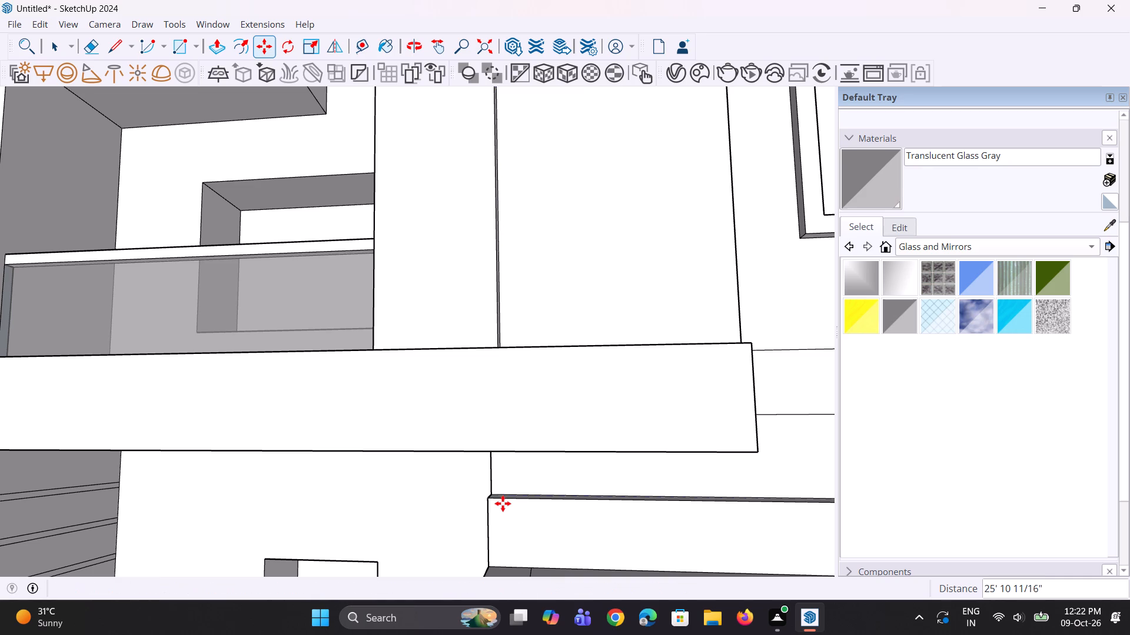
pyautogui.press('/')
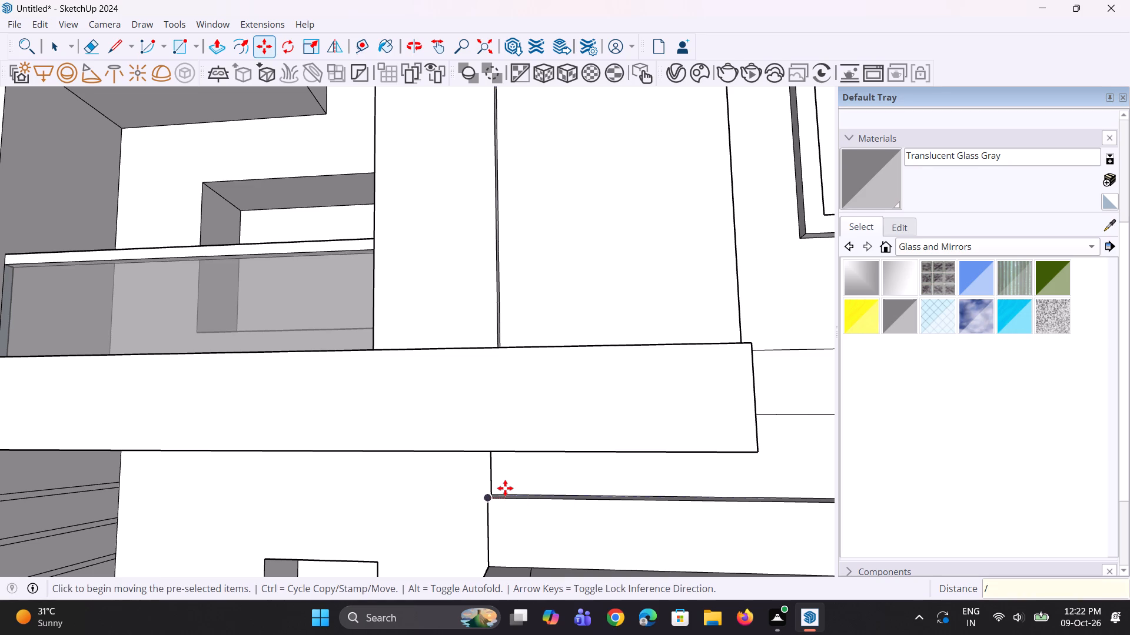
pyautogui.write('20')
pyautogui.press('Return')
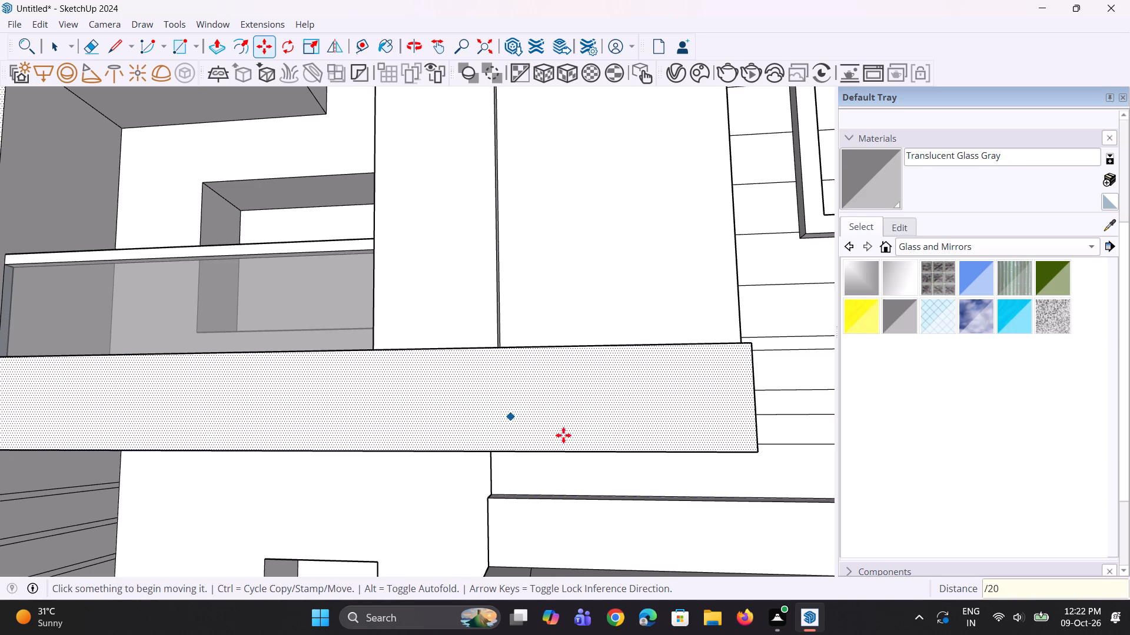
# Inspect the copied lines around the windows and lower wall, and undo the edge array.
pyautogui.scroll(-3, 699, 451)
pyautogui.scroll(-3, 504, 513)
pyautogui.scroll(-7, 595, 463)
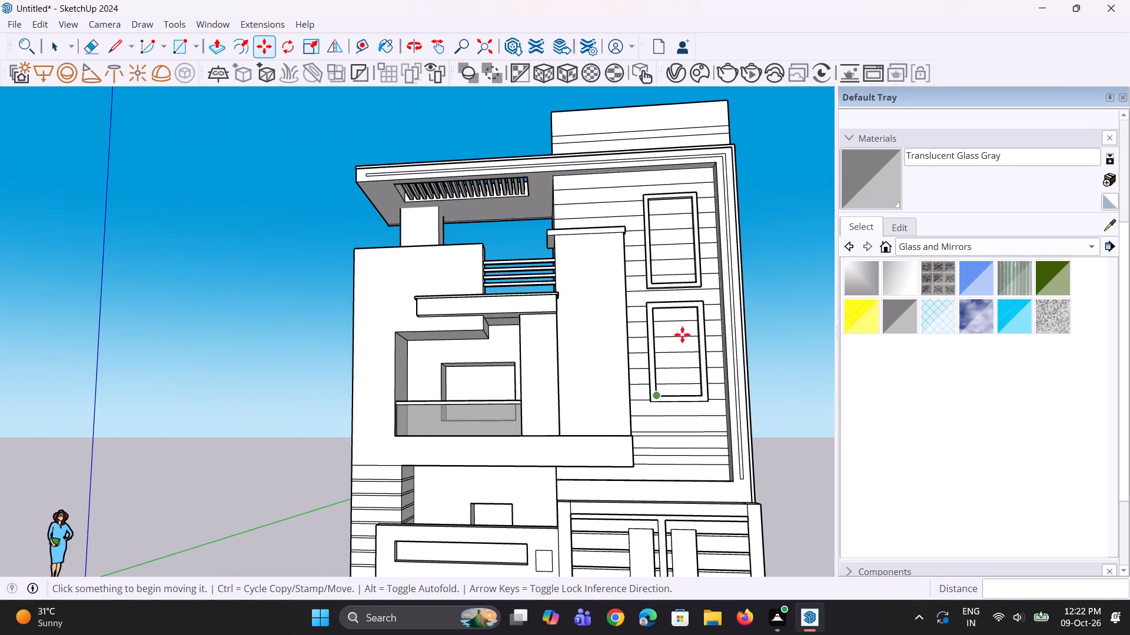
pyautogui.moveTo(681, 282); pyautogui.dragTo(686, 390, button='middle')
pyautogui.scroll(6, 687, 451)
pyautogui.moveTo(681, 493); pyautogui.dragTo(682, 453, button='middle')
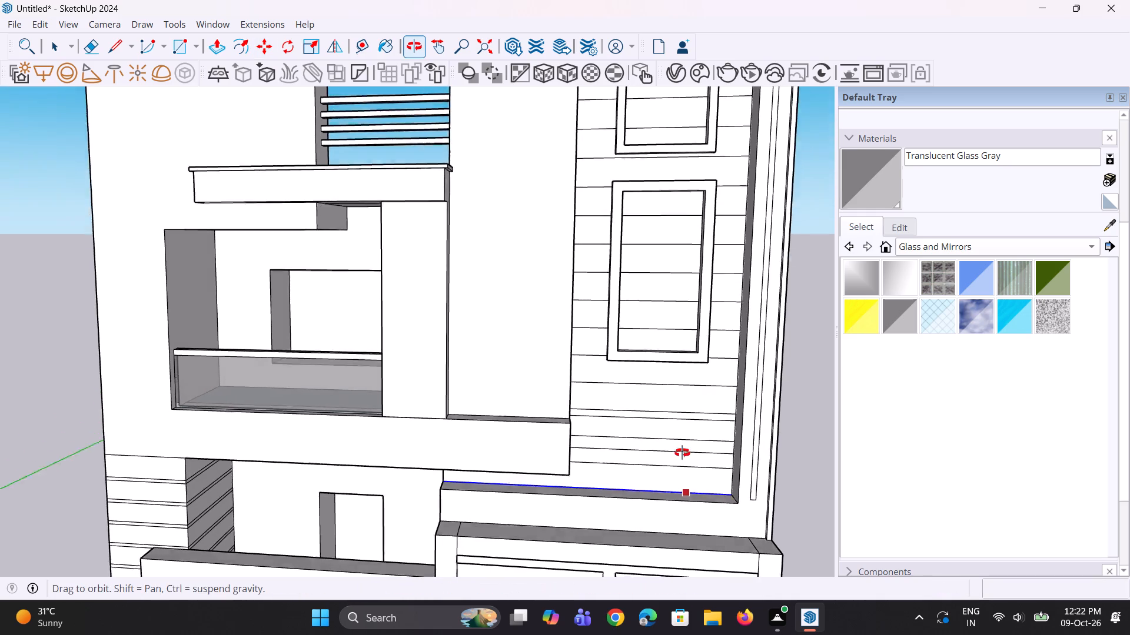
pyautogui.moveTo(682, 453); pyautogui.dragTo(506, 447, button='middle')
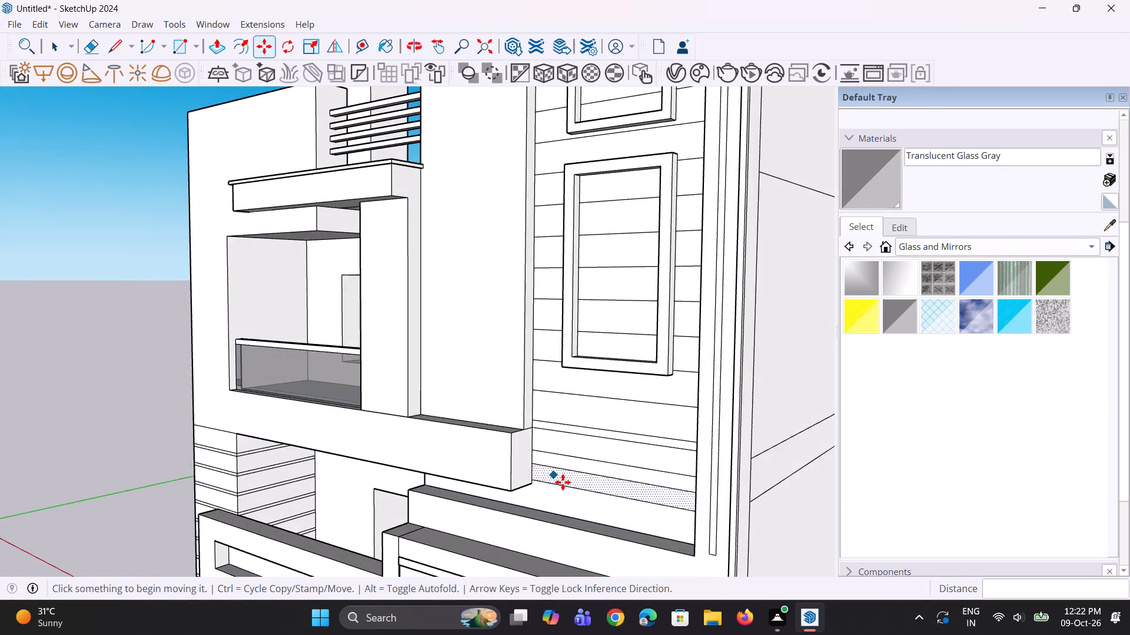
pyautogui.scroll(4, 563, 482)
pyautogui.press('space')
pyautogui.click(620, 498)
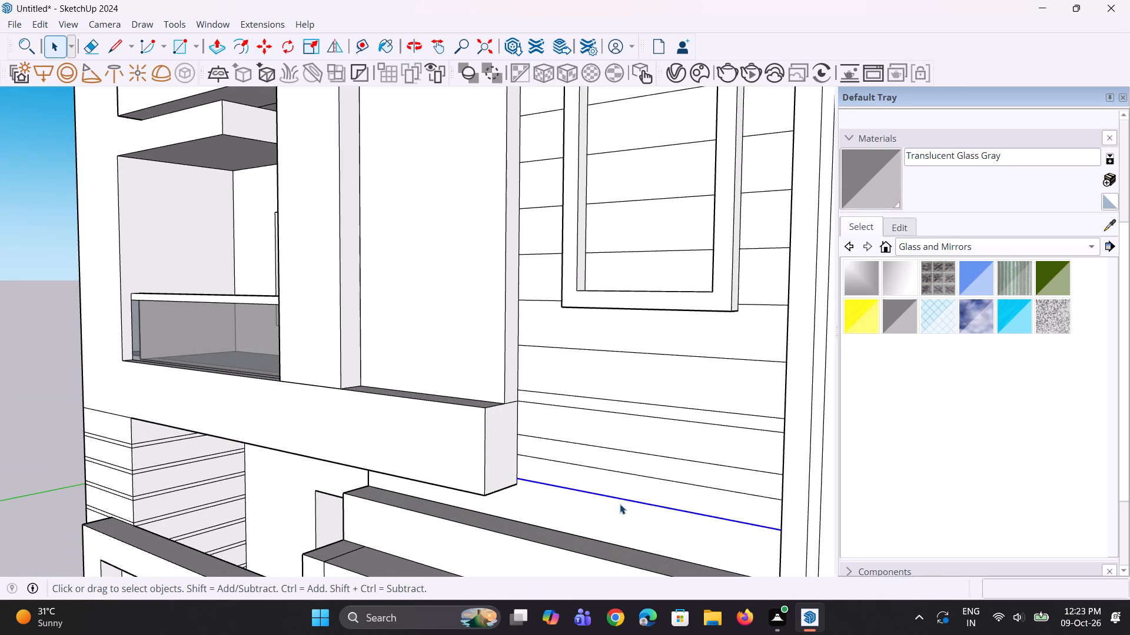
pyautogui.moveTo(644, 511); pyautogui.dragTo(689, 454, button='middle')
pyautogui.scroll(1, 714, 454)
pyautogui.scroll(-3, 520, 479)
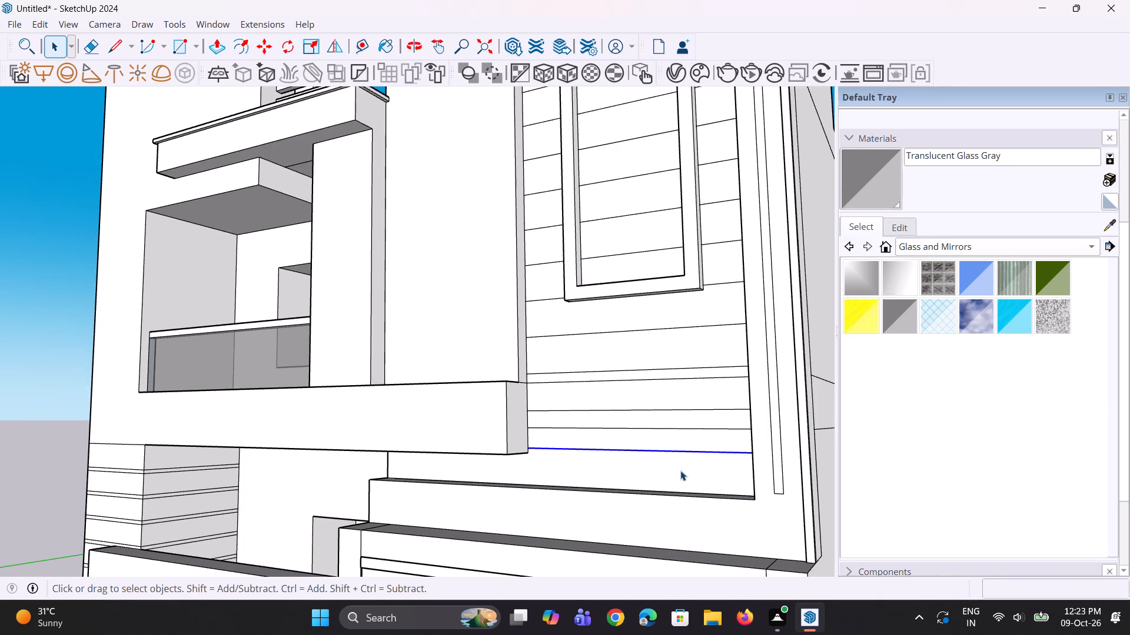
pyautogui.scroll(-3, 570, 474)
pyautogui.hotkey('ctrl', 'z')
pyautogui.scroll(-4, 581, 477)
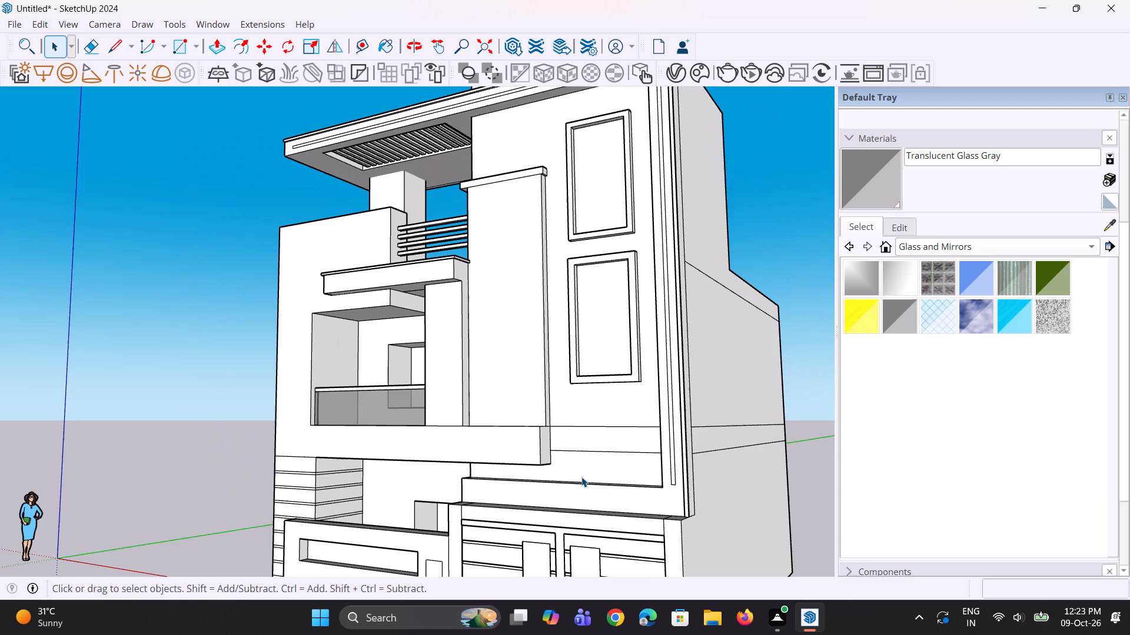
# Erase the two horizontal lines crossing the windowed front wall below the lower window.
pyautogui.moveTo(582, 474); pyautogui.dragTo(654, 464, button='middle')
pyautogui.scroll(2, 654, 435)
pyautogui.moveTo(649, 435); pyautogui.dragTo(652, 450, button='middle')
pyautogui.scroll(1, 625, 412)
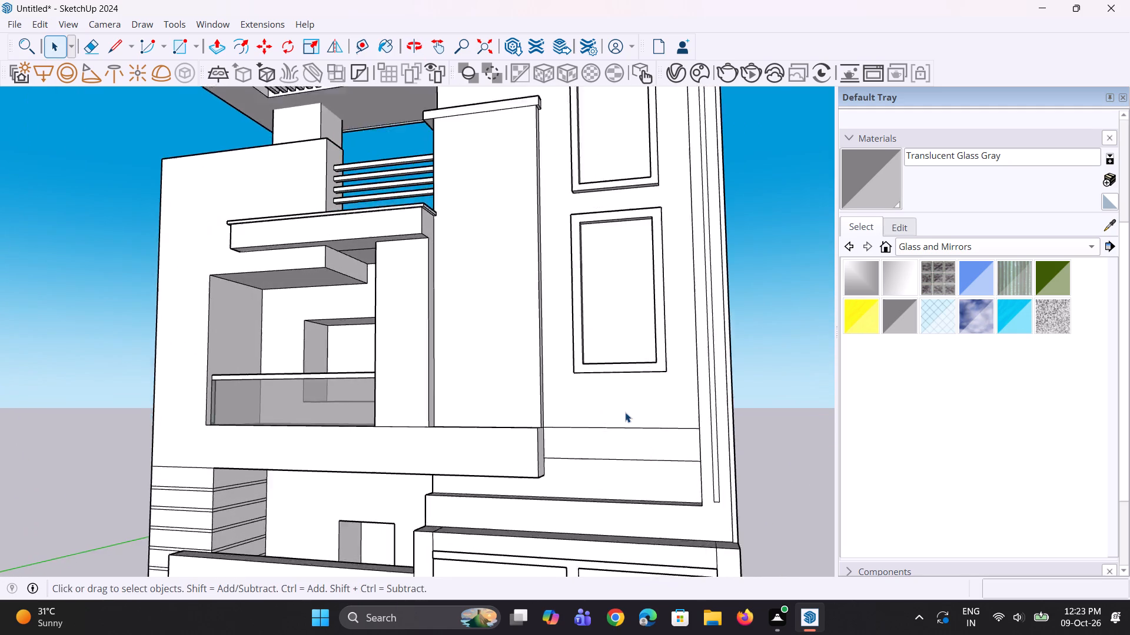
pyautogui.scroll(4, 625, 412)
pyautogui.press('e')
pyautogui.click(630, 437)
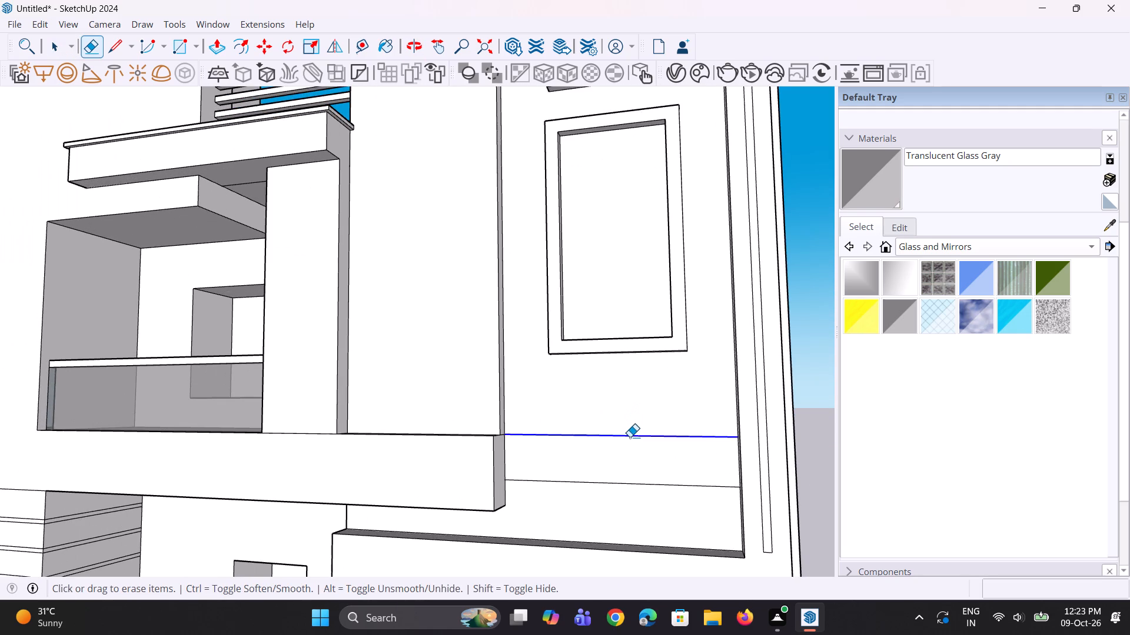
pyautogui.click(623, 486)
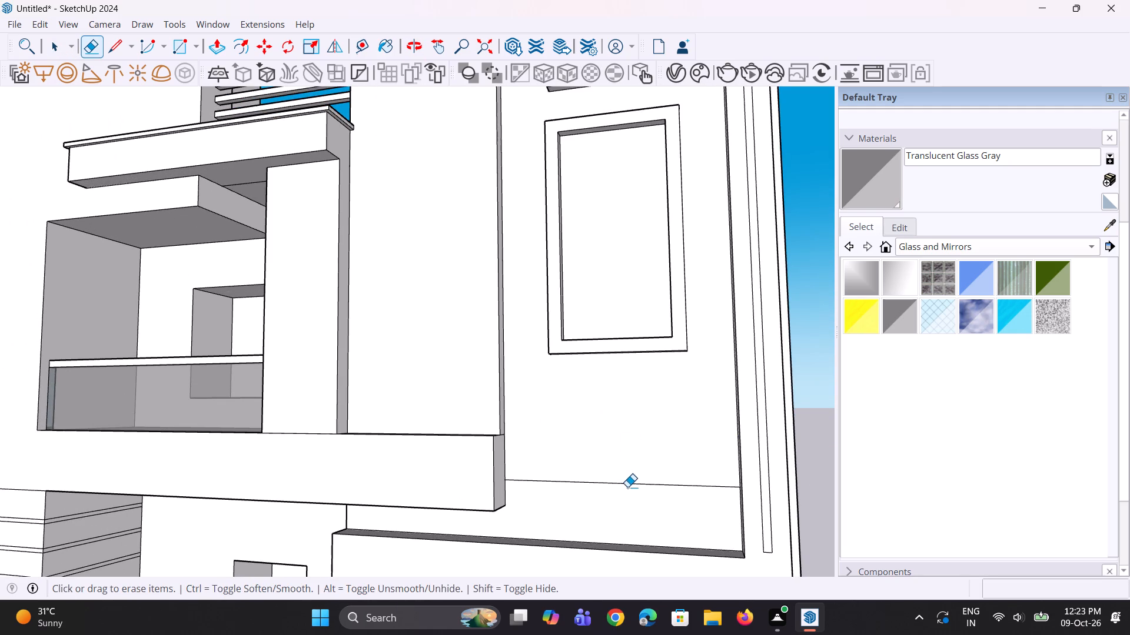
pyautogui.click(638, 484)
pyautogui.scroll(-5, 617, 494)
pyautogui.moveTo(602, 489); pyautogui.dragTo(616, 487, button='middle')
pyautogui.press('space')
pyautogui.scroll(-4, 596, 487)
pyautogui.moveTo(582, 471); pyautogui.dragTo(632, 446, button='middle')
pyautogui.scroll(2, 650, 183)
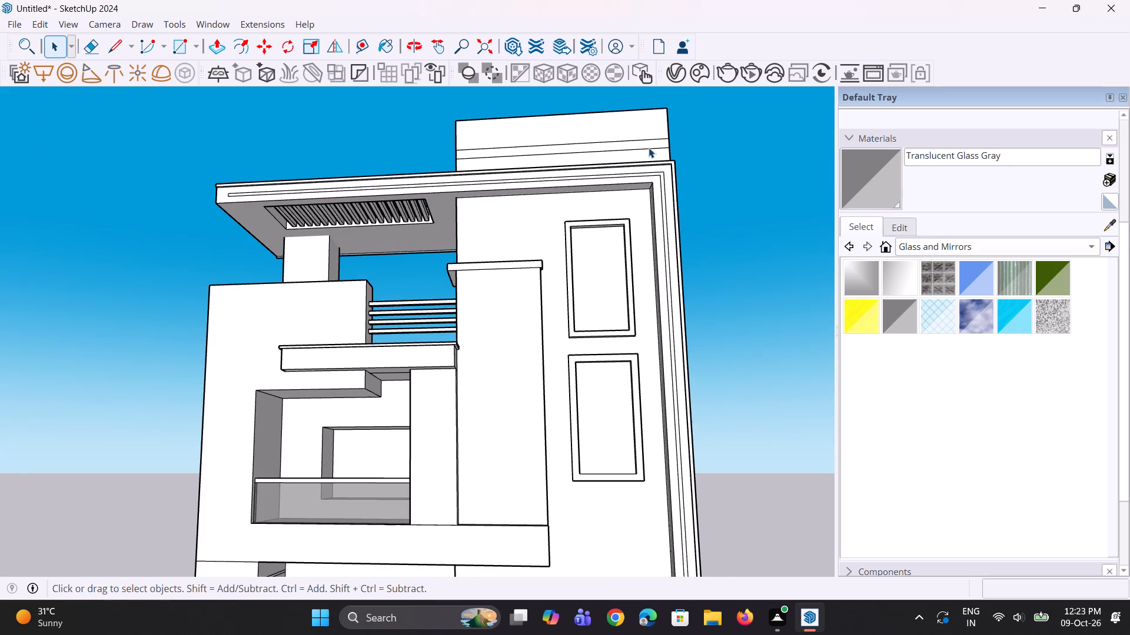
# Copy the windowed front wall's top edge down about 25' 10 5/16" to the wall's base and divide the distance into 12 equal spaces.
pyautogui.click(632, 190)
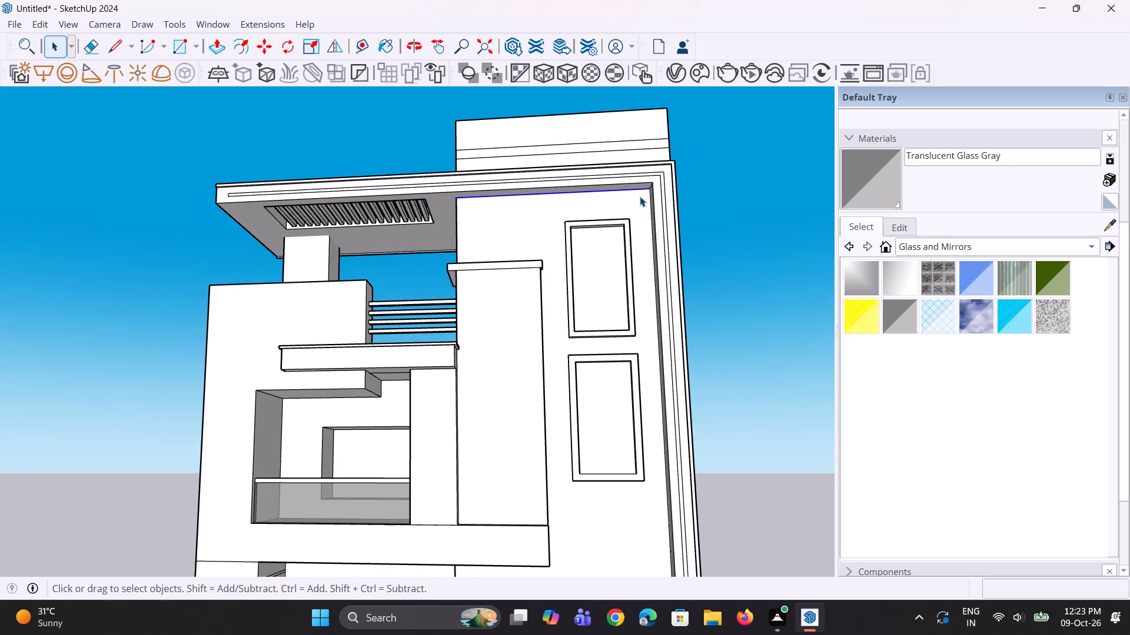
pyautogui.press('l')
pyautogui.scroll(1, 627, 200)
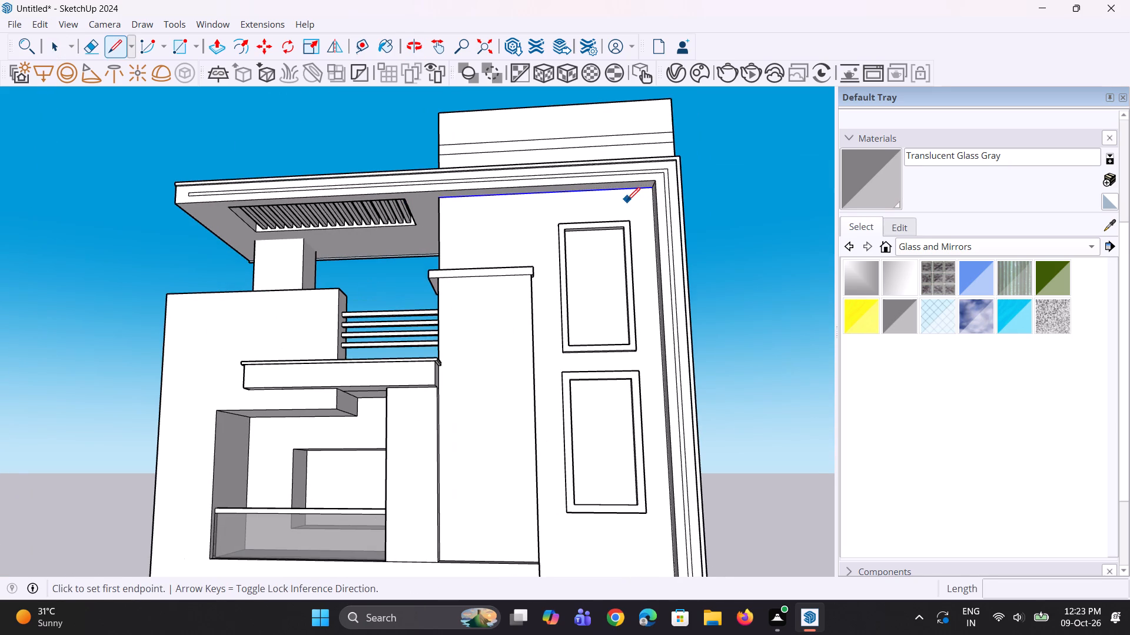
pyautogui.press('space')
pyautogui.press('space')
pyautogui.scroll(4, 633, 196)
pyautogui.press('m')
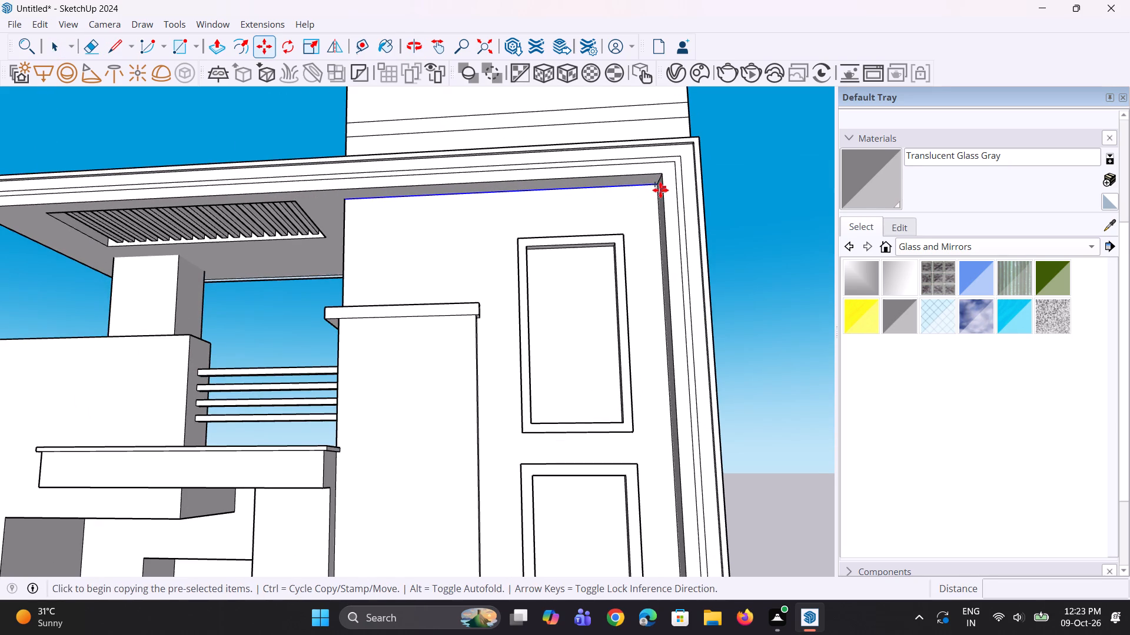
pyautogui.click(656, 189)
pyautogui.scroll(-3, 659, 302)
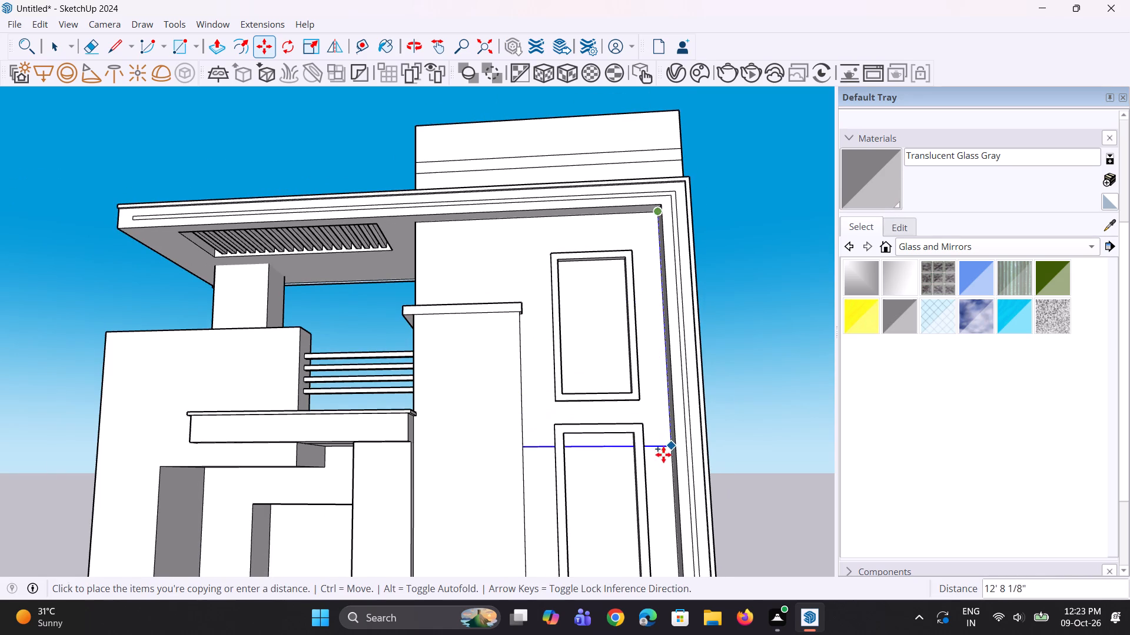
pyautogui.scroll(-5, 663, 501)
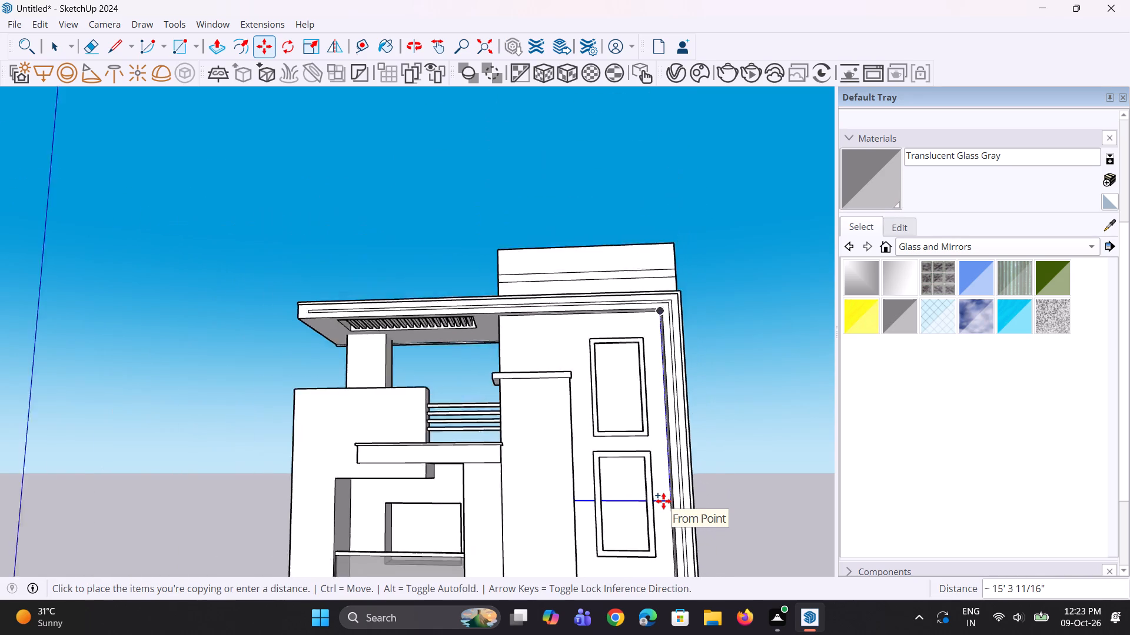
pyautogui.scroll(-10, 663, 501)
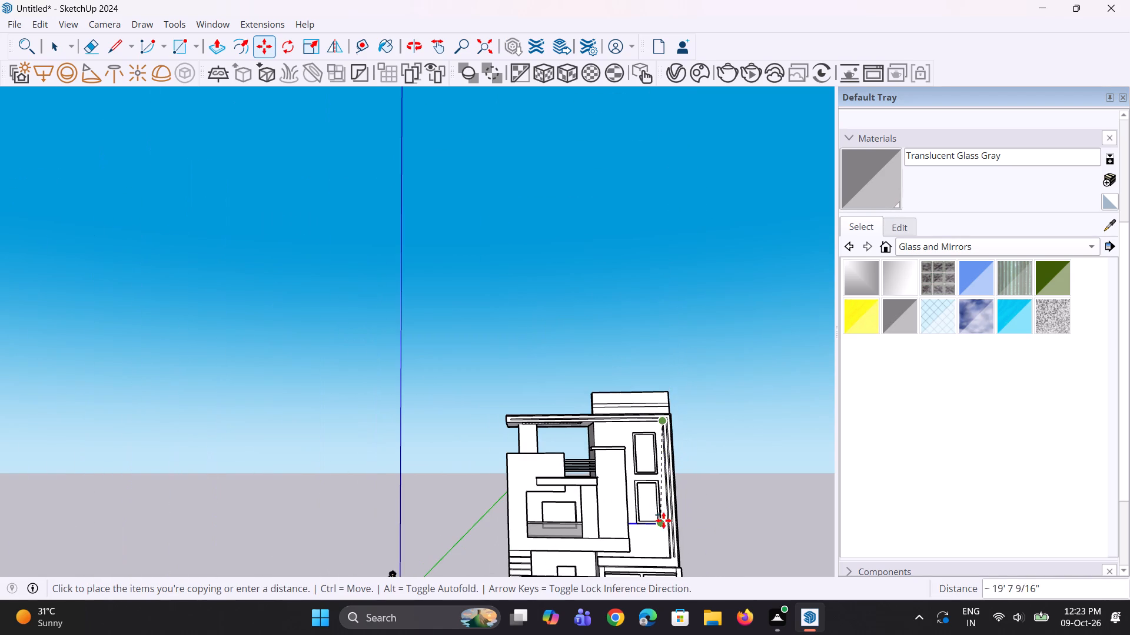
pyautogui.scroll(10, 663, 552)
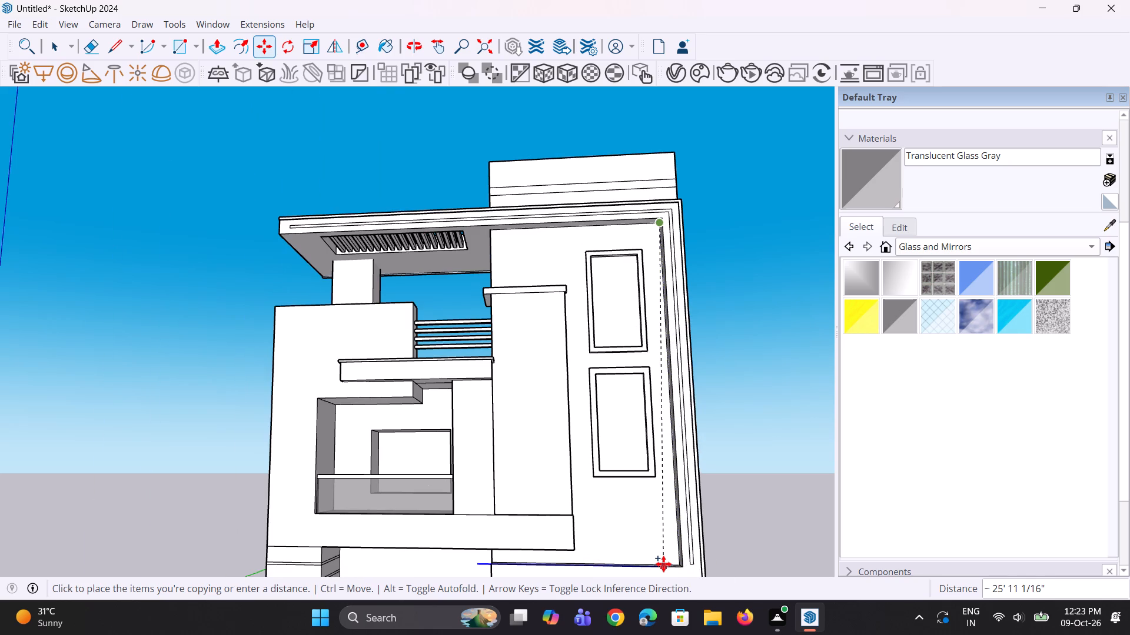
pyautogui.scroll(7, 675, 563)
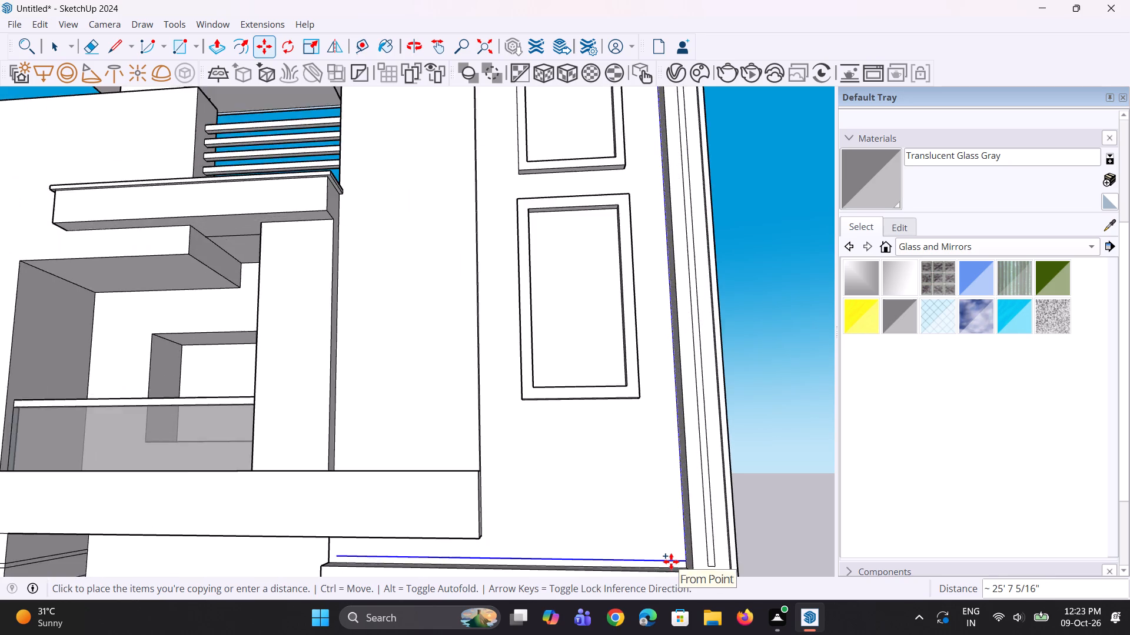
pyautogui.scroll(3, 671, 562)
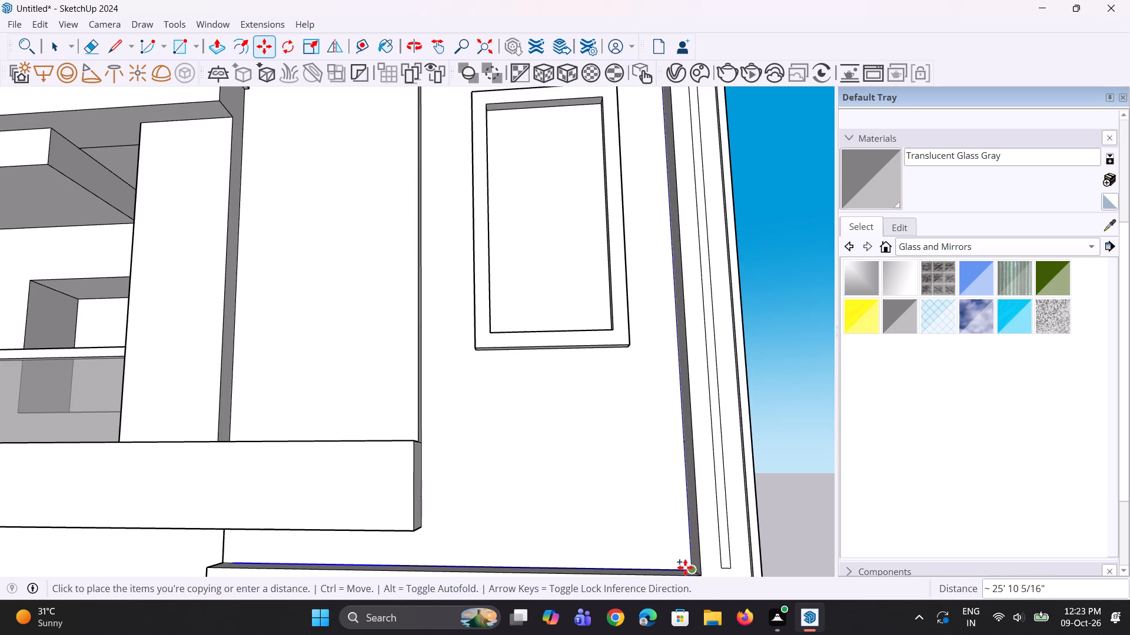
pyautogui.click(685, 567)
pyautogui.press('/')
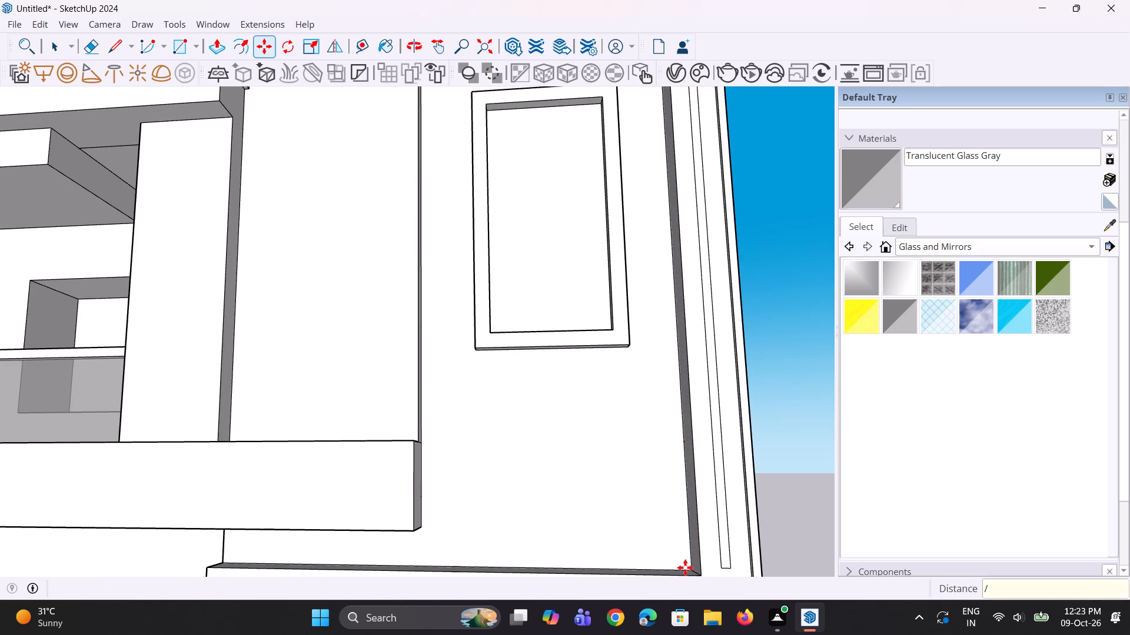
pyautogui.write('12')
pyautogui.press('Return')
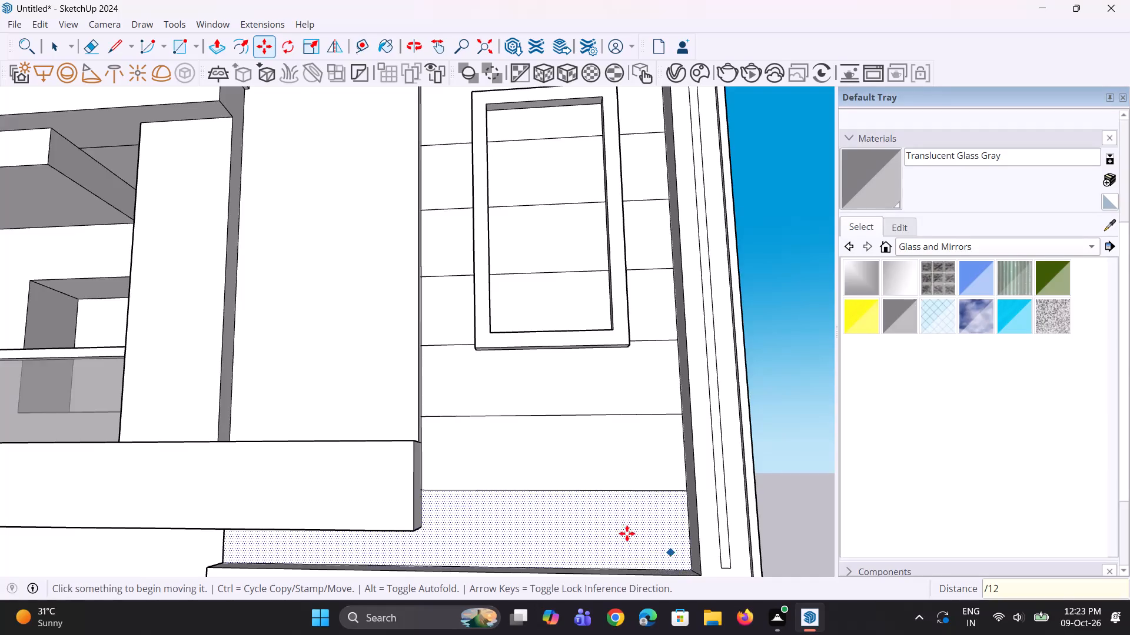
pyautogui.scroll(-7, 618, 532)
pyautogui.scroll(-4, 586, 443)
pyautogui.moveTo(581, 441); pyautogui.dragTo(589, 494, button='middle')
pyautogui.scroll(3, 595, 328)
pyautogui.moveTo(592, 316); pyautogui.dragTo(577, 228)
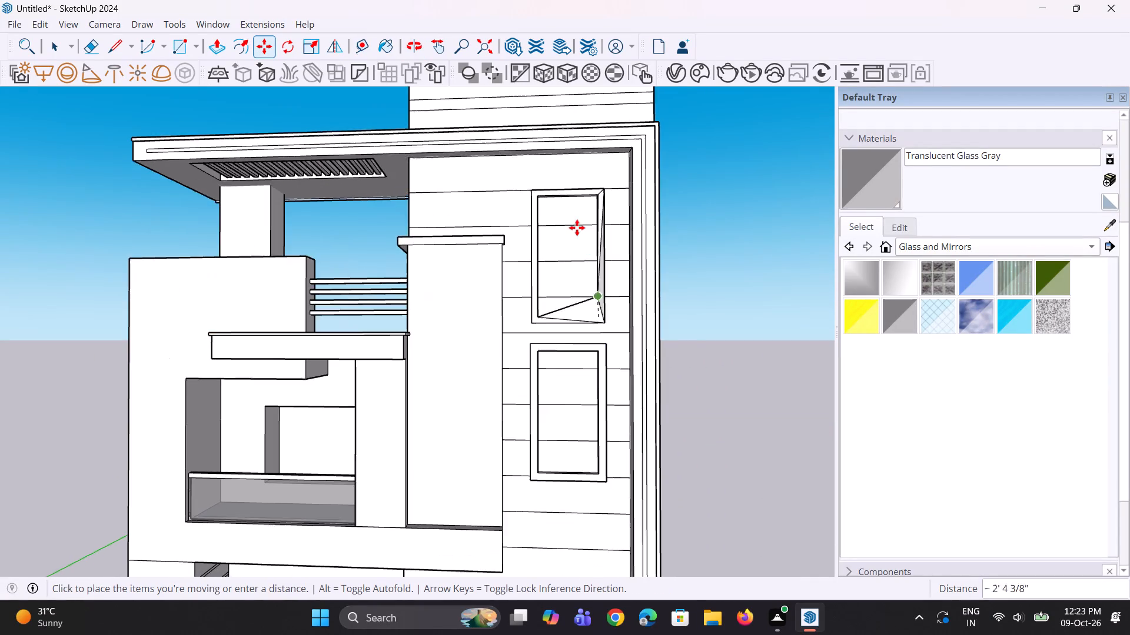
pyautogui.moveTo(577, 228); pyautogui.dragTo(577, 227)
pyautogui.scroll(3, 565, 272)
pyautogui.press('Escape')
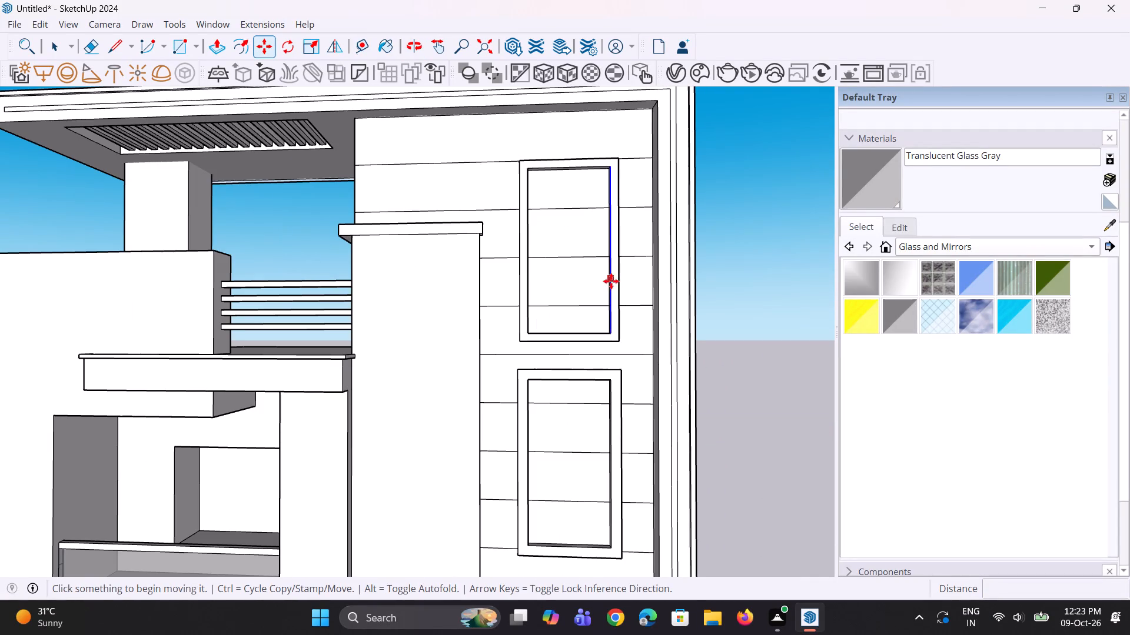
# Erase the horizontal line segments crossing the inner panes of the upper and lower tall windows.
pyautogui.press('space')
pyautogui.press('space')
pyautogui.press('space')
pyautogui.scroll(5, 549, 209)
pyautogui.press('e')
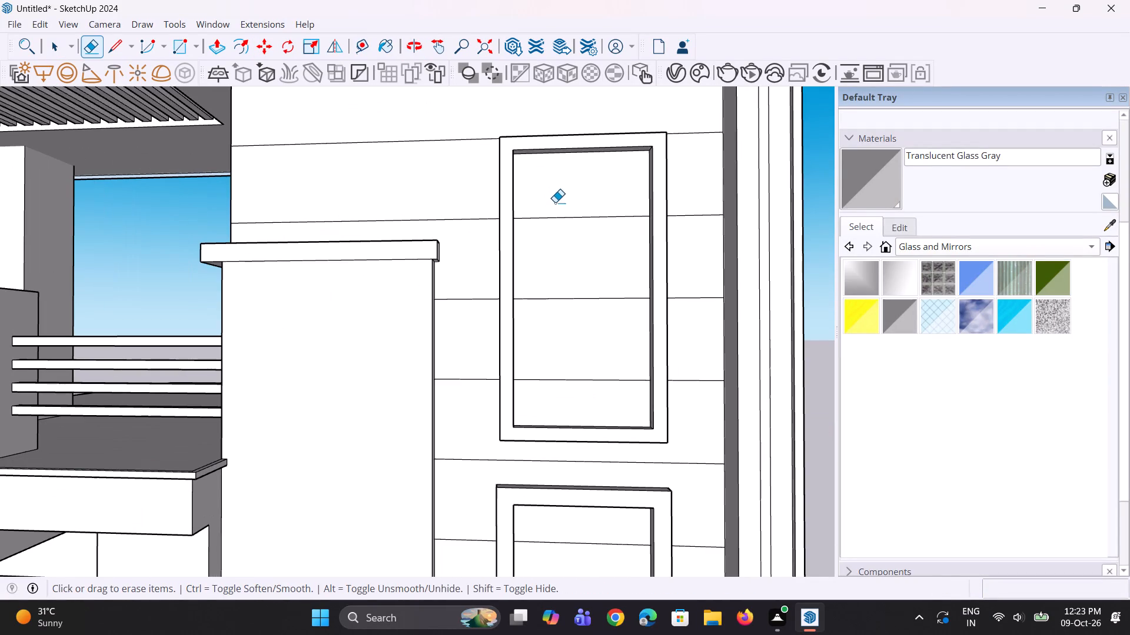
pyautogui.click(563, 218)
pyautogui.click(569, 296)
pyautogui.moveTo(569, 300); pyautogui.dragTo(570, 310)
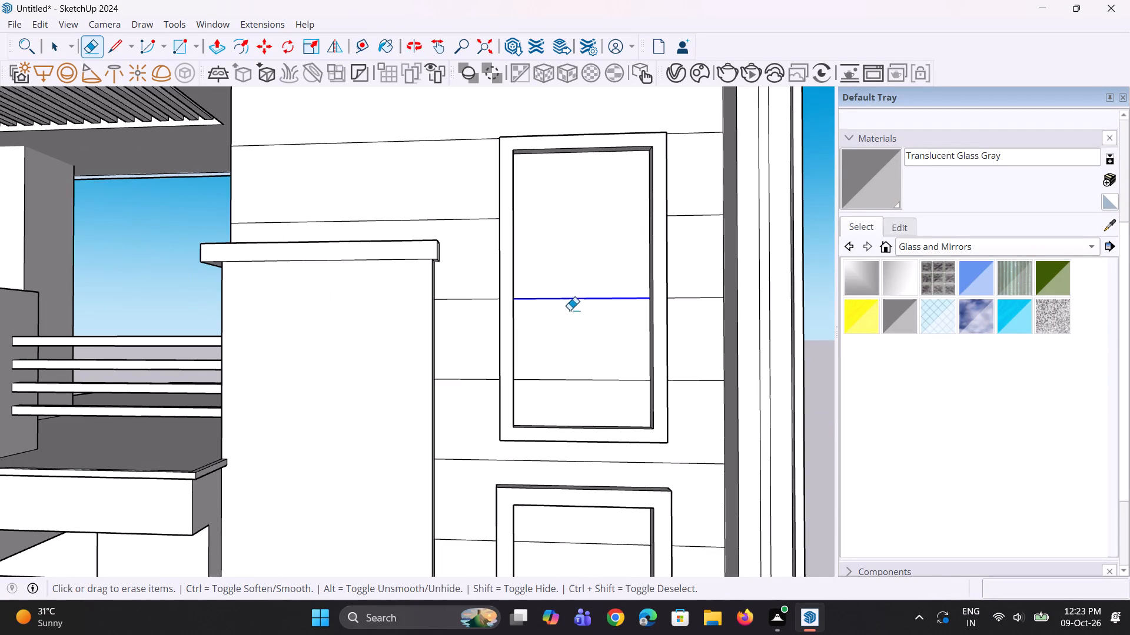
pyautogui.moveTo(570, 310); pyautogui.dragTo(570, 387)
pyautogui.scroll(-3, 567, 343)
pyautogui.scroll(-6, 559, 263)
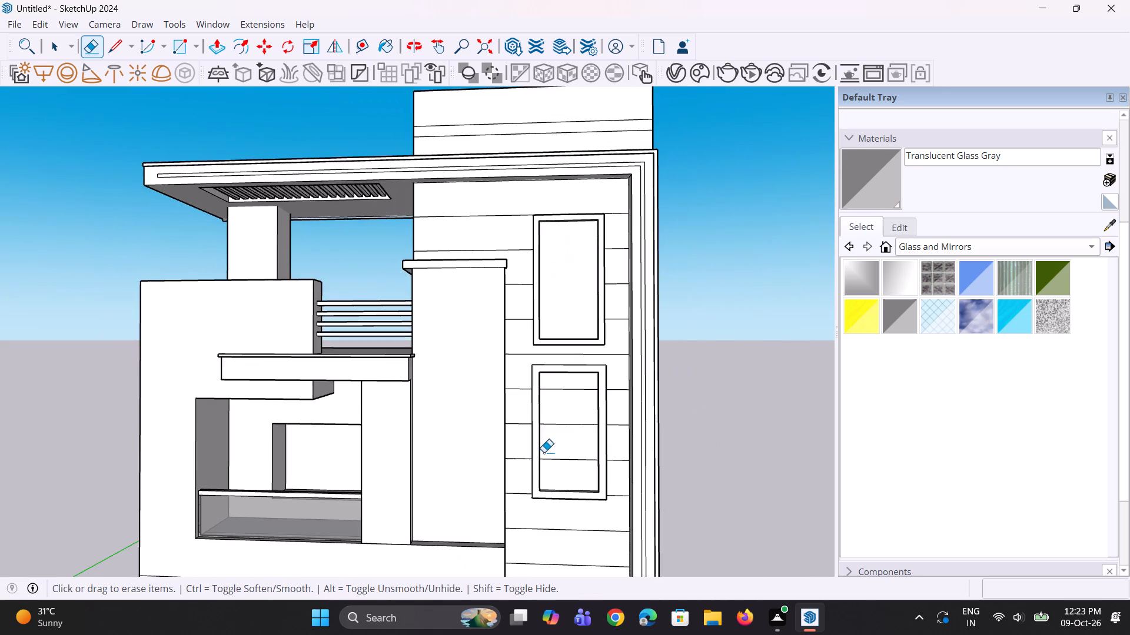
pyautogui.scroll(3, 541, 462)
pyautogui.moveTo(584, 354); pyautogui.dragTo(581, 477)
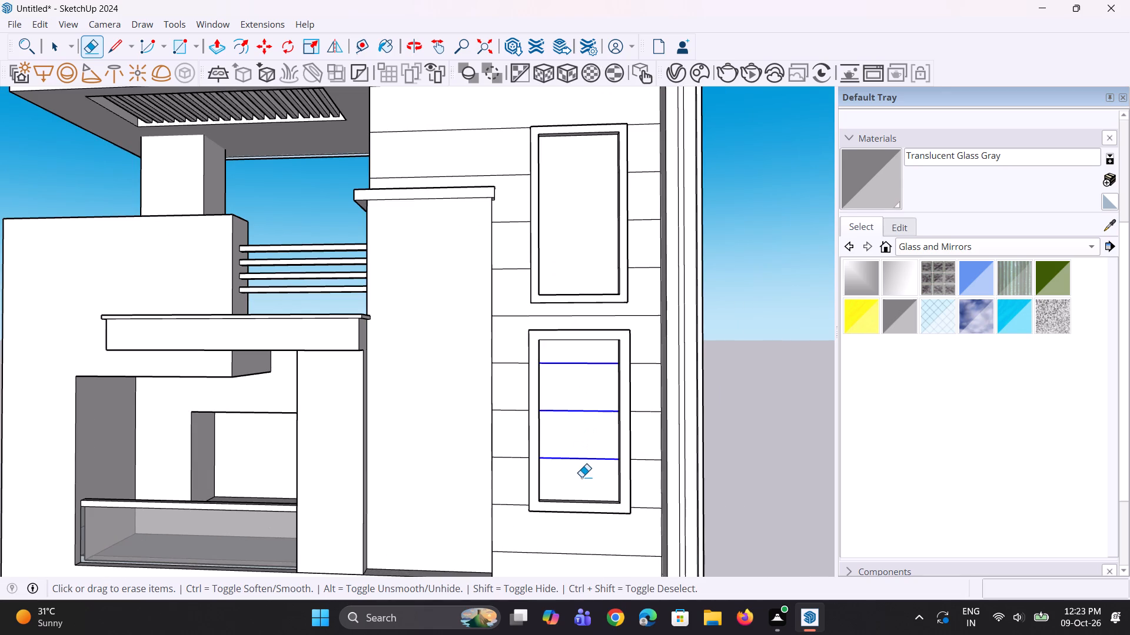
pyautogui.moveTo(581, 477); pyautogui.dragTo(581, 477)
# Examine the front elevation from several angles, checking the line spacing on the windowed wall around the two tall windows.
pyautogui.scroll(-11, 562, 357)
pyautogui.moveTo(536, 509); pyautogui.dragTo(544, 545, button='middle')
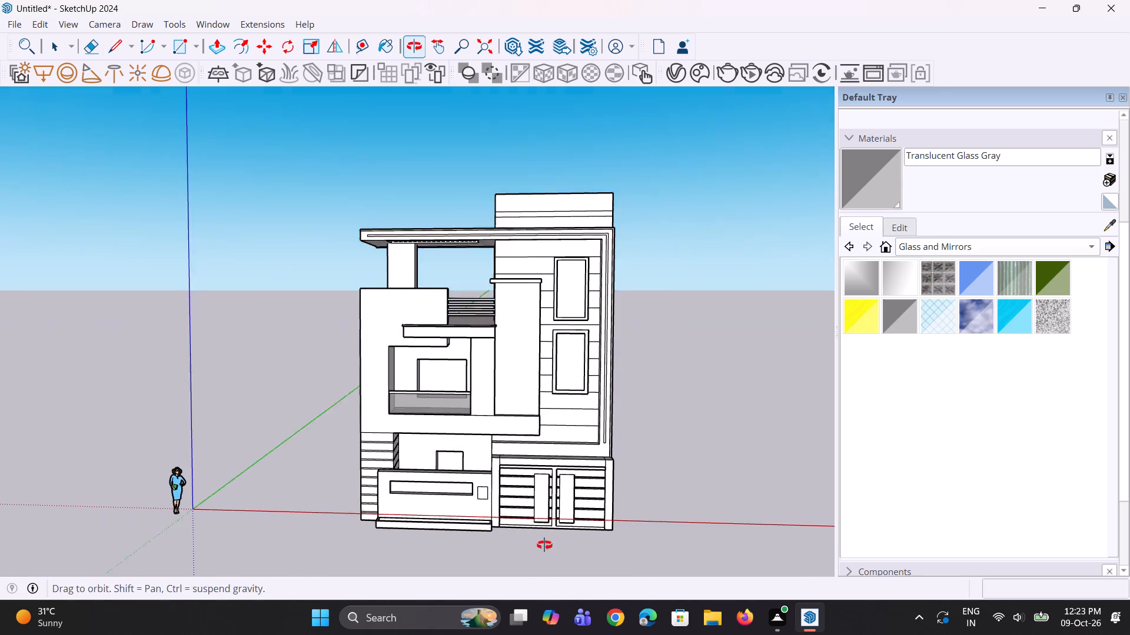
pyautogui.moveTo(544, 545); pyautogui.dragTo(544, 546, button='middle')
pyautogui.scroll(6, 574, 419)
pyautogui.moveTo(574, 420); pyautogui.dragTo(553, 415, button='middle')
pyautogui.press('space')
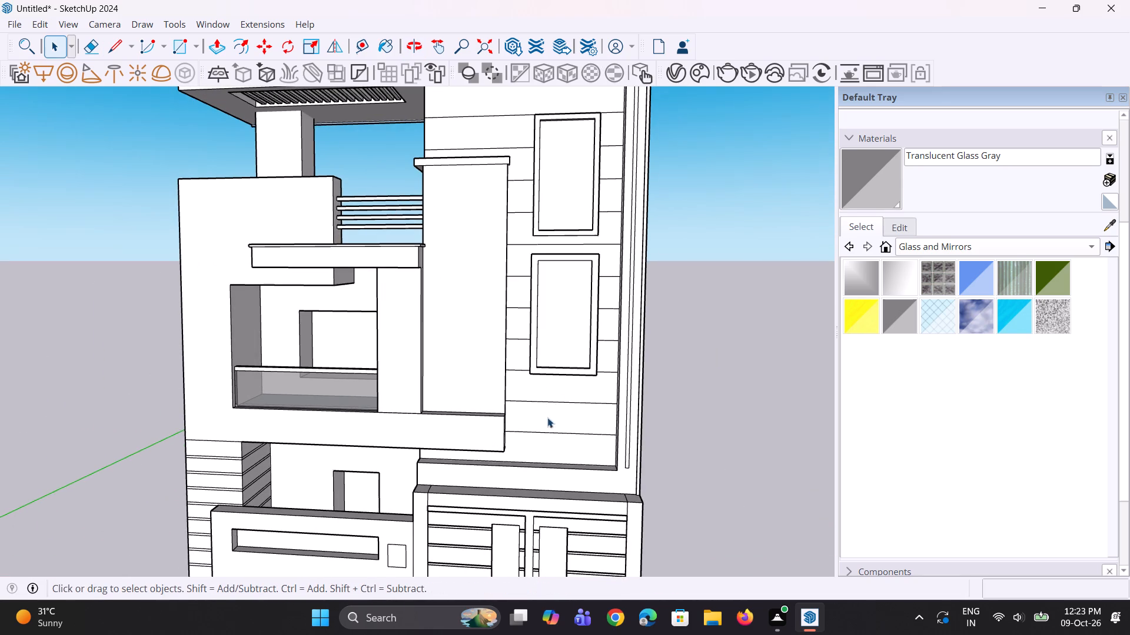
pyautogui.press('space')
pyautogui.moveTo(562, 440); pyautogui.dragTo(603, 426, button='middle')
pyautogui.scroll(1, 617, 426)
pyautogui.scroll(-5, 627, 423)
pyautogui.moveTo(579, 405); pyautogui.dragTo(558, 366, button='middle')
pyautogui.scroll(-2, 534, 408)
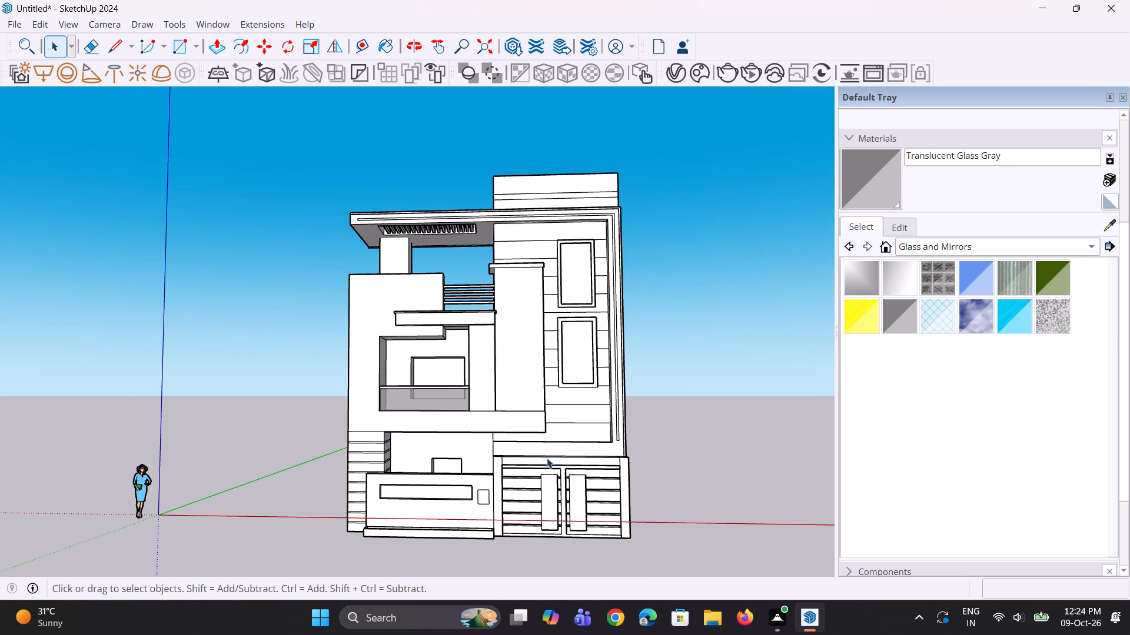
# Copy the top edge of the recessed ground-floor wall, below the balcony, straight down 11' 6" to the wall's base.
pyautogui.moveTo(417, 464); pyautogui.dragTo(466, 405, button='middle')
pyautogui.scroll(4, 378, 452)
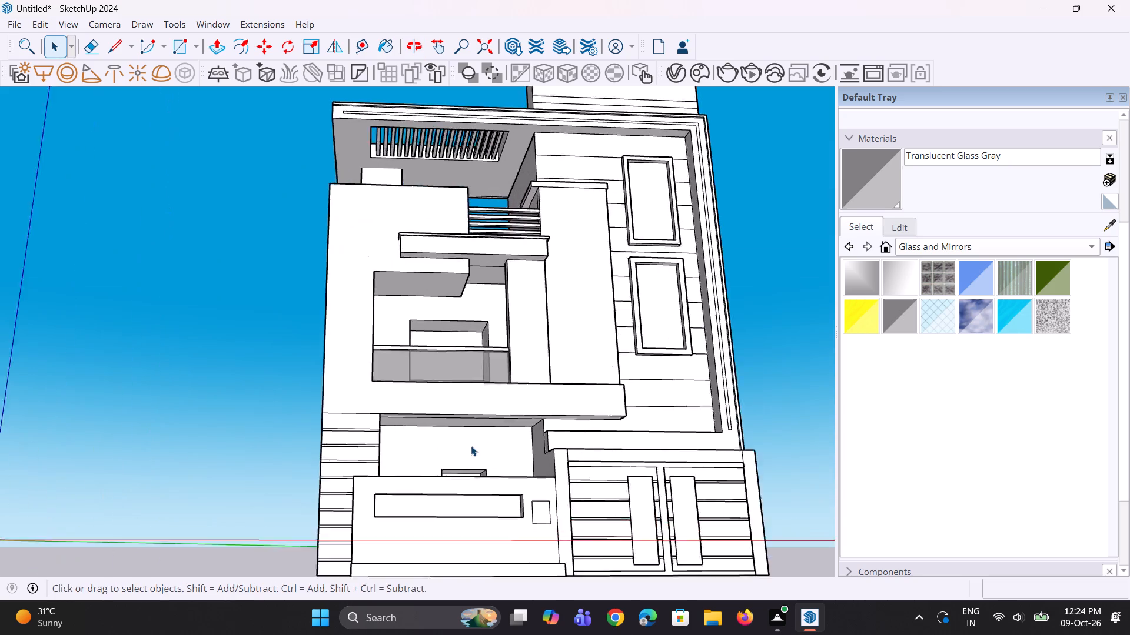
pyautogui.scroll(2, 471, 446)
pyautogui.moveTo(469, 446); pyautogui.dragTo(393, 507, button='middle')
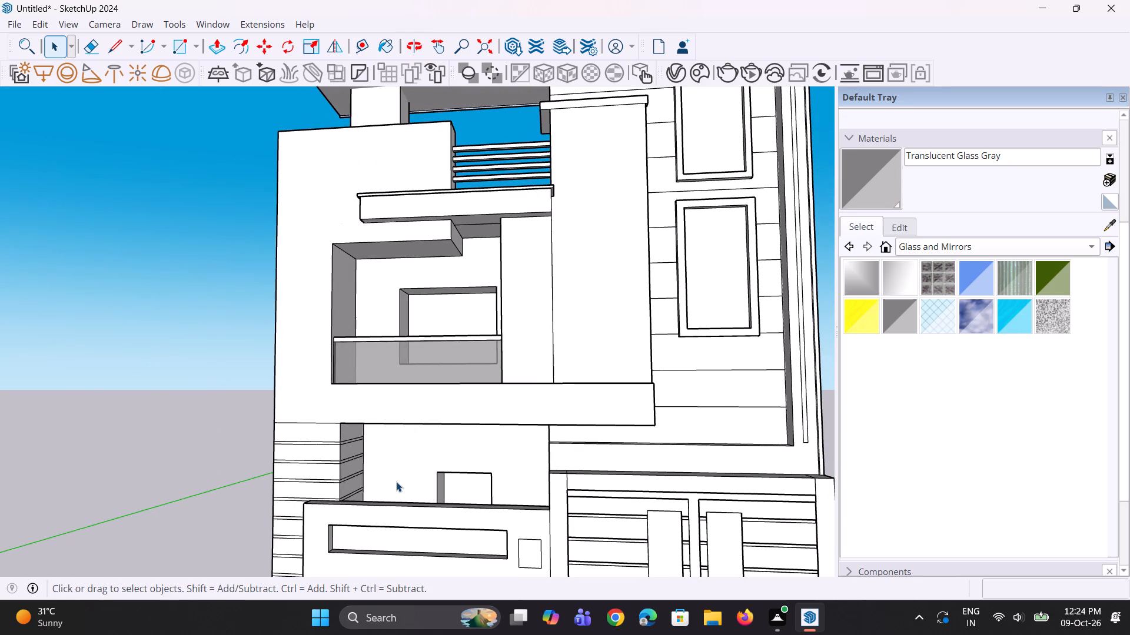
pyautogui.moveTo(392, 470); pyautogui.dragTo(375, 457, button='middle')
pyautogui.moveTo(379, 456); pyautogui.dragTo(403, 399, button='middle')
pyautogui.scroll(2, 378, 440)
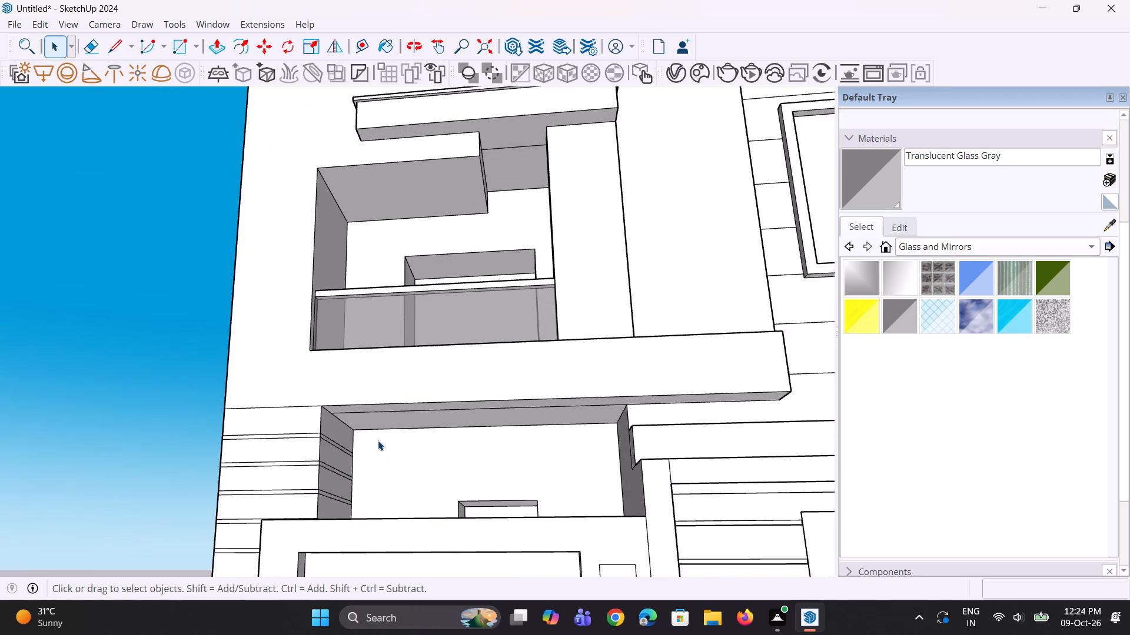
pyautogui.scroll(1, 378, 440)
pyautogui.moveTo(406, 425); pyautogui.dragTo(409, 409)
pyautogui.moveTo(411, 420); pyautogui.dragTo(413, 383, button='middle')
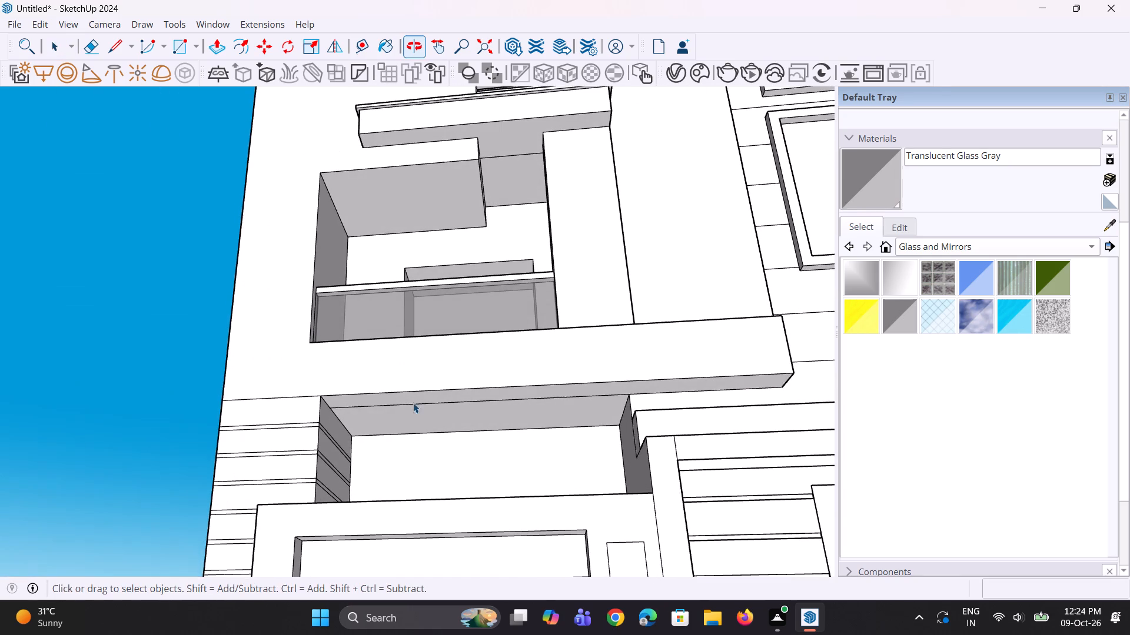
pyautogui.click(413, 437)
pyautogui.scroll(-2, 443, 446)
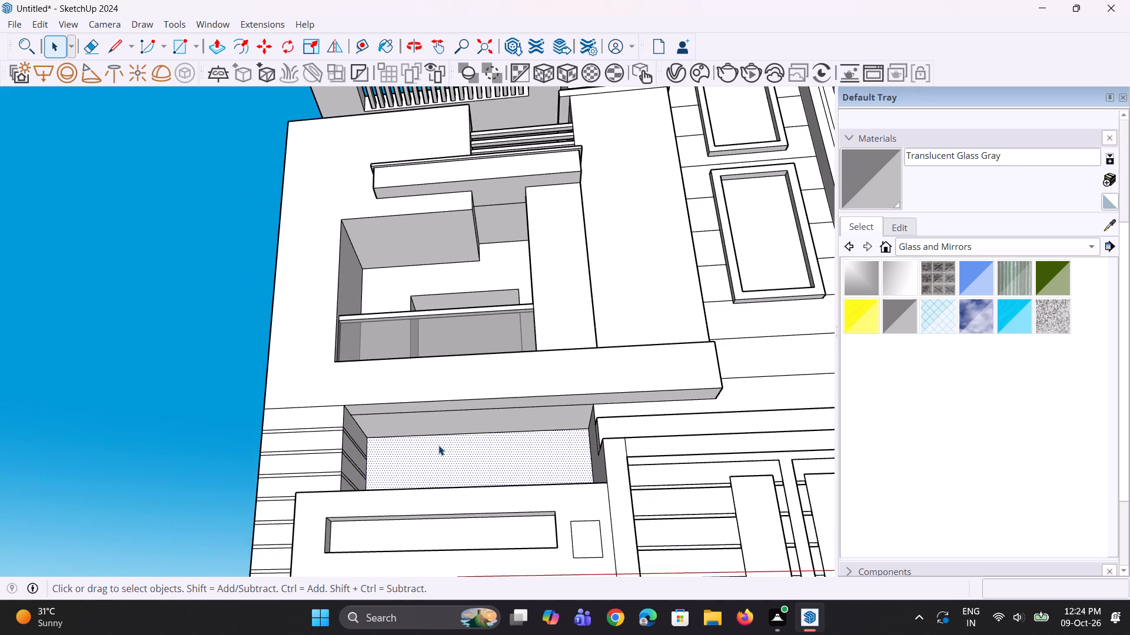
pyautogui.click(447, 435)
pyautogui.press('m')
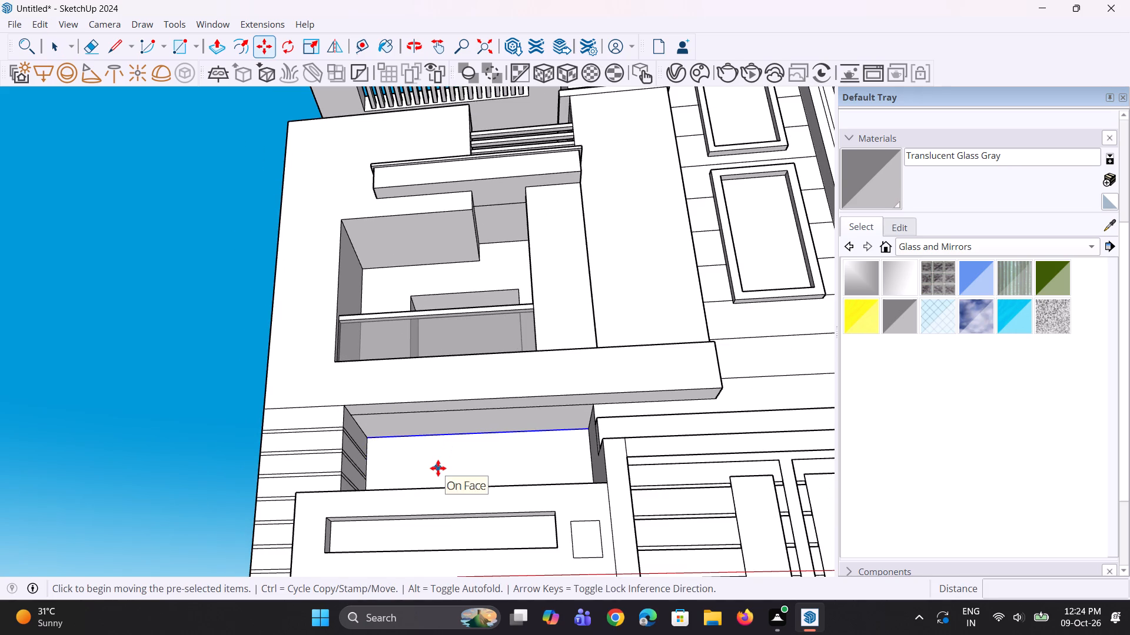
pyautogui.moveTo(374, 435); pyautogui.dragTo(384, 573, button='middle')
pyautogui.scroll(2, 389, 496)
pyautogui.moveTo(389, 496); pyautogui.dragTo(379, 373, button='middle')
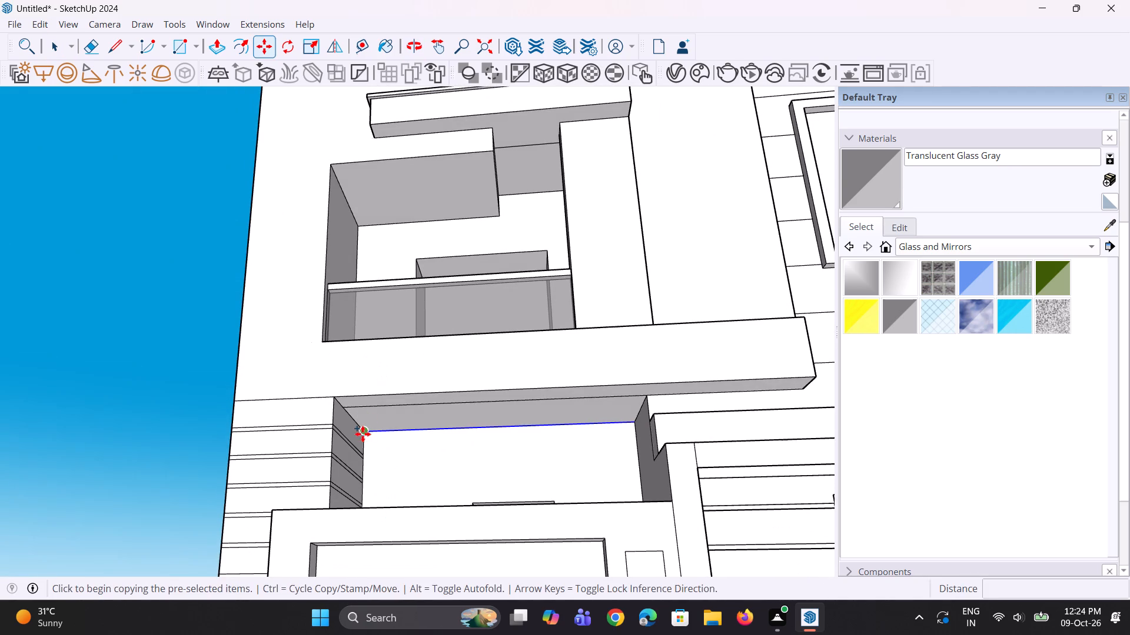
pyautogui.click(363, 436)
pyautogui.scroll(-7, 364, 467)
pyautogui.moveTo(379, 466); pyautogui.dragTo(390, 560, button='middle')
pyautogui.scroll(10, 398, 479)
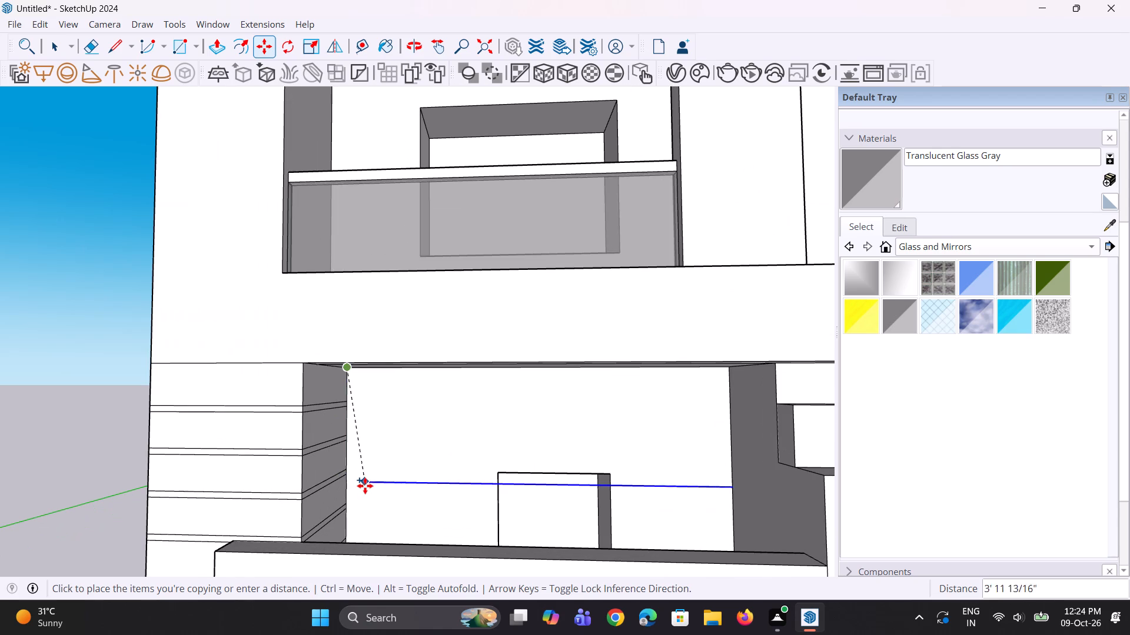
pyautogui.scroll(-6, 355, 533)
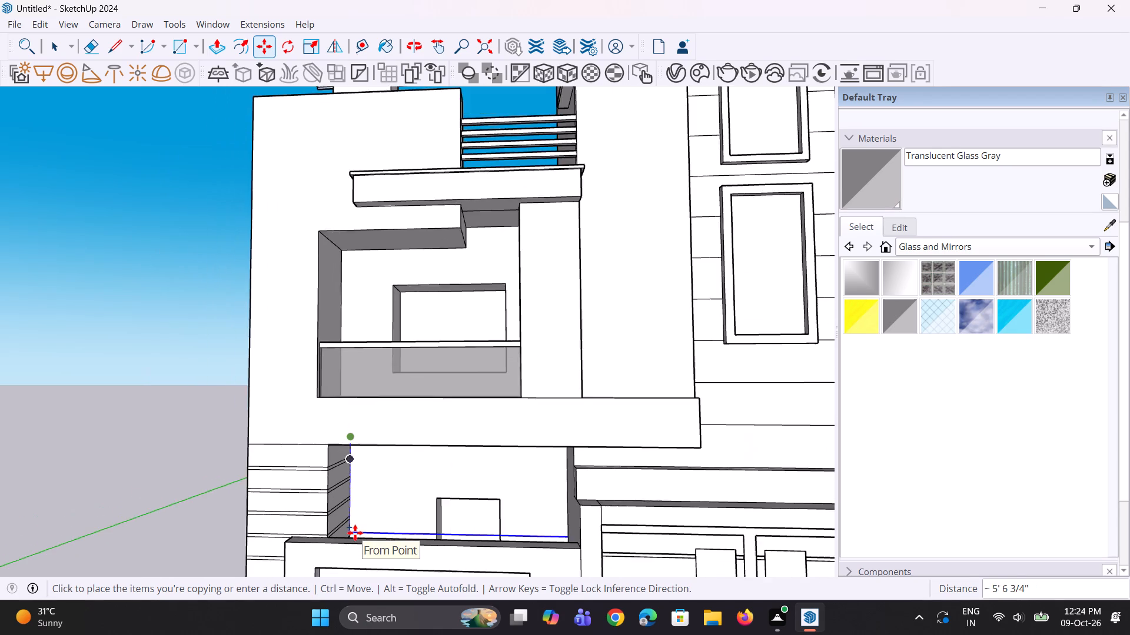
pyautogui.moveTo(355, 533); pyautogui.dragTo(361, 596, button='middle')
pyautogui.scroll(7, 371, 486)
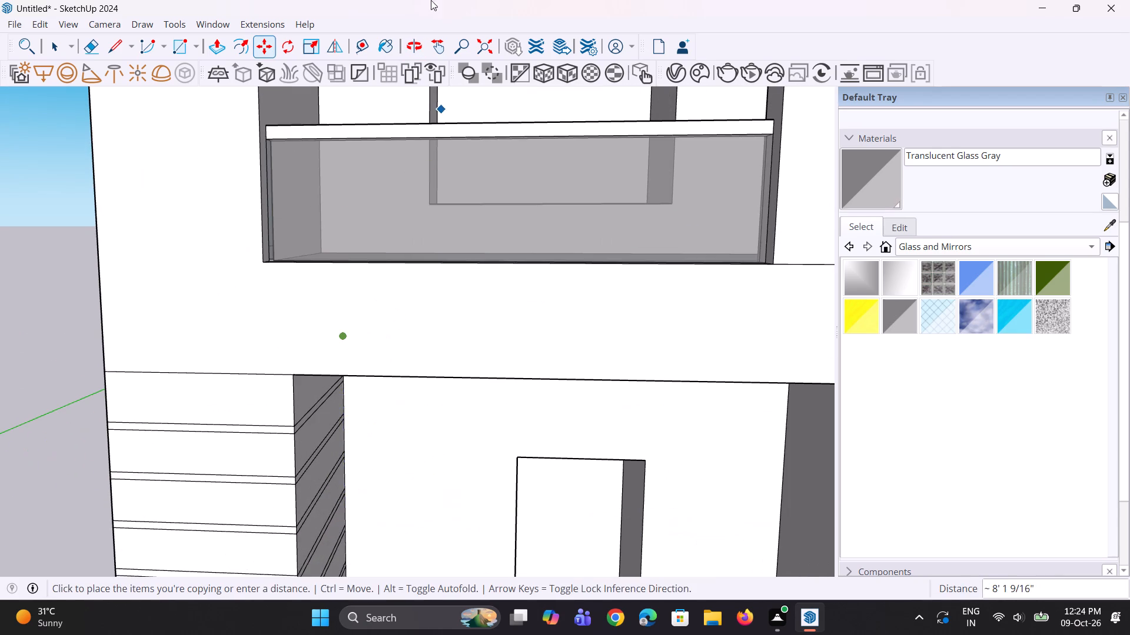
pyautogui.scroll(-10, 457, 180)
pyautogui.moveTo(434, 216); pyautogui.dragTo(438, 317, button='middle')
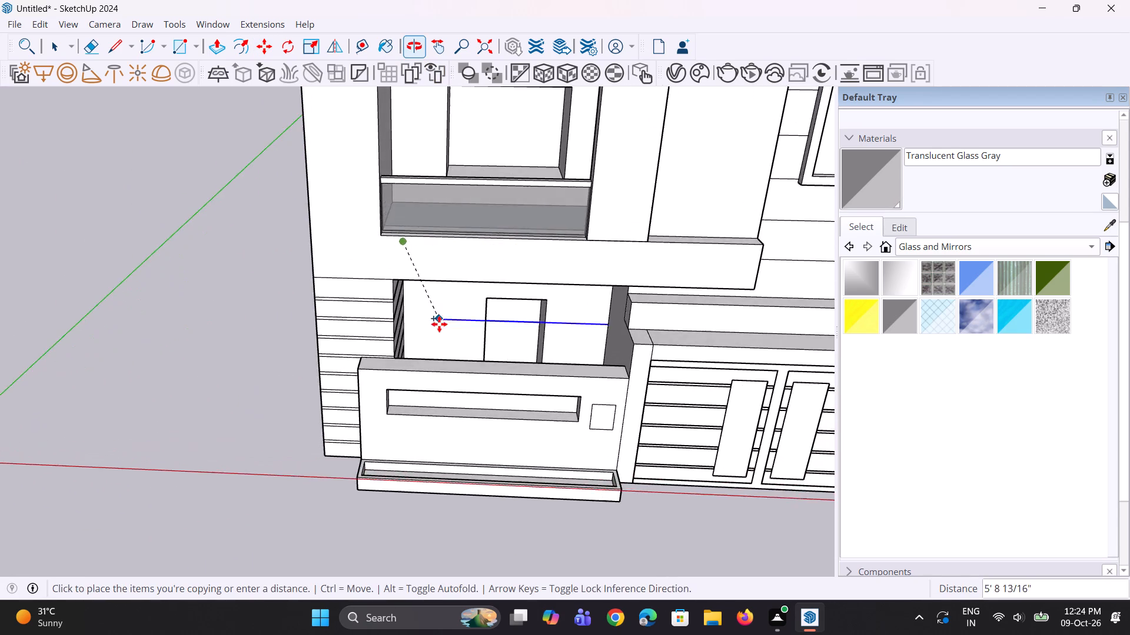
pyautogui.scroll(8, 437, 327)
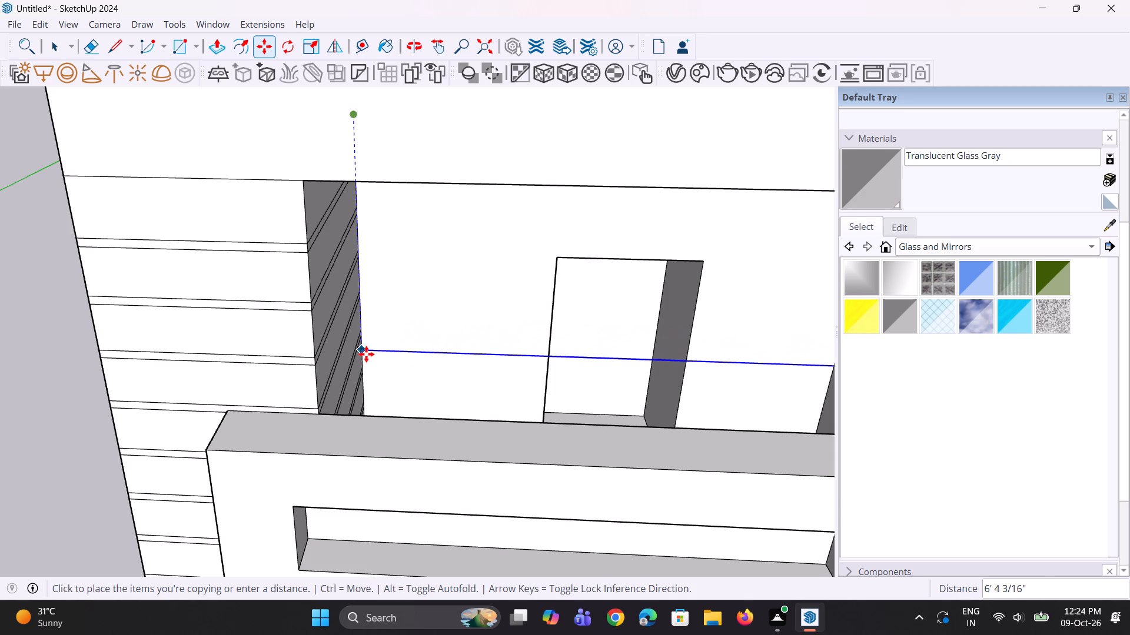
pyautogui.moveTo(365, 396); pyautogui.dragTo(365, 447, button='middle')
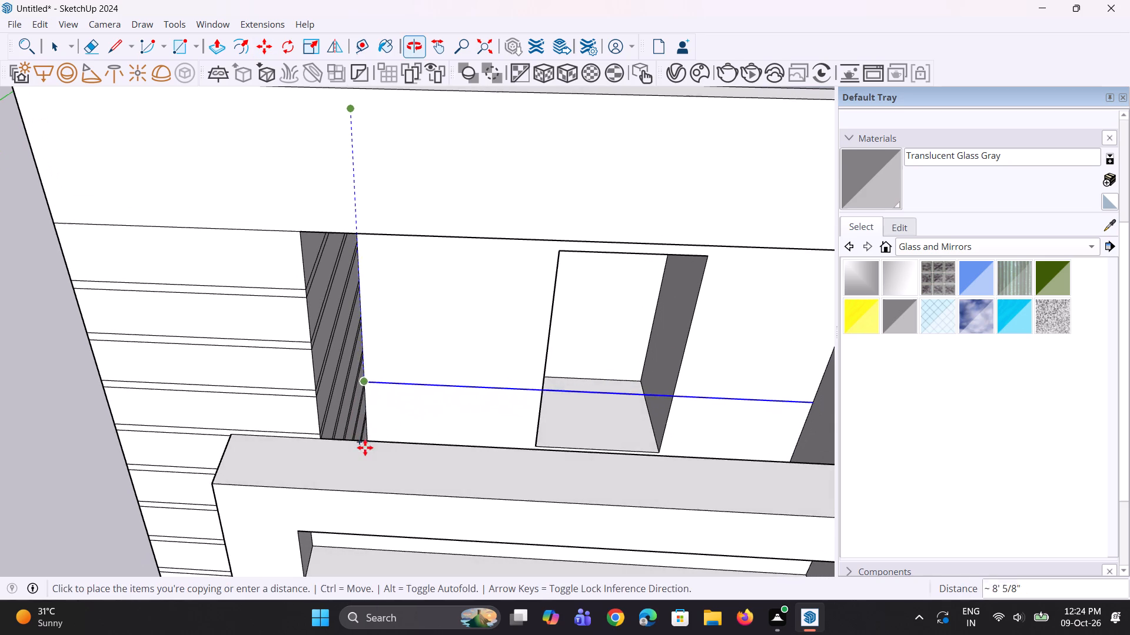
pyautogui.scroll(4, 353, 419)
pyautogui.moveTo(366, 387); pyautogui.dragTo(360, 482, button='middle')
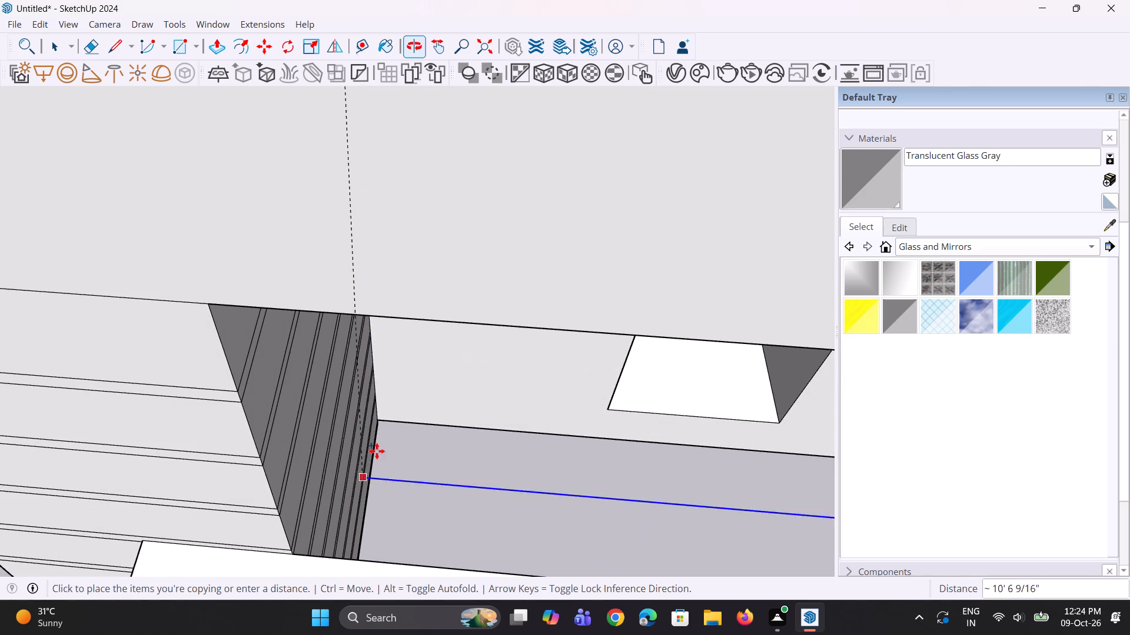
pyautogui.click(384, 419)
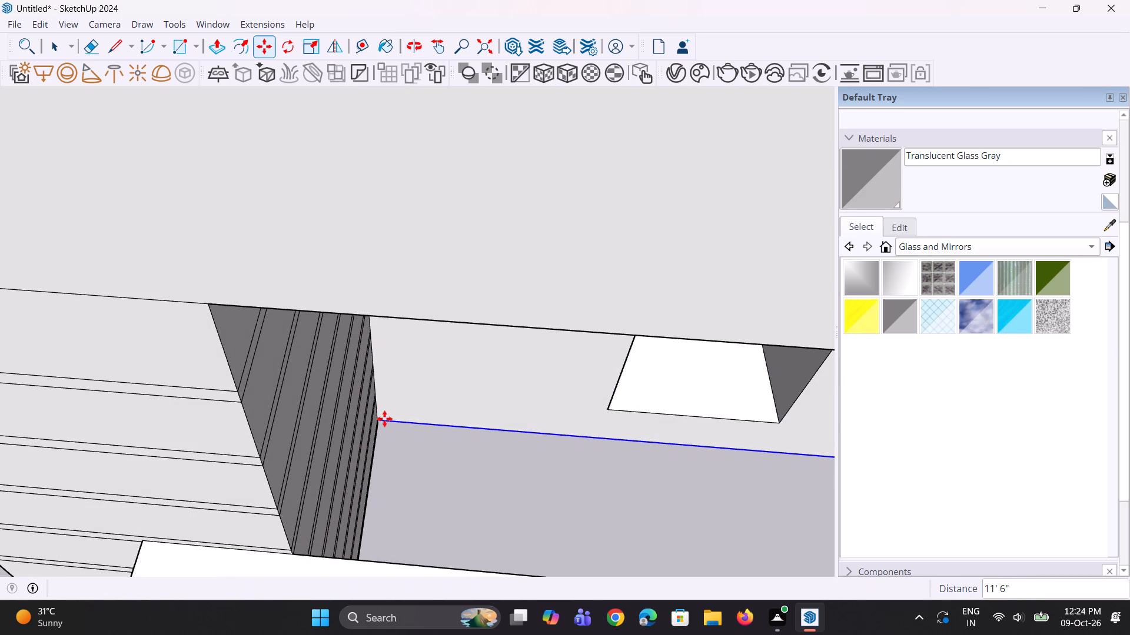
# Divide the copied top edge's distance down the recessed ground-floor wall into 10 equal spaces.
pyautogui.write('/10')
pyautogui.press('Return')
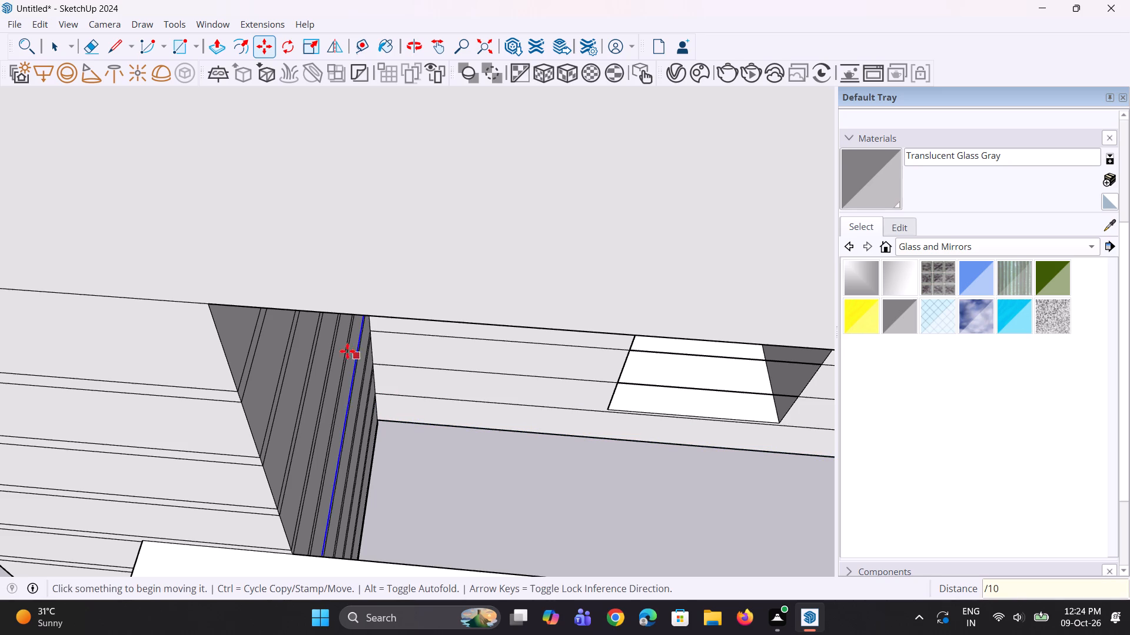
# Erase the uppermost horizontal line segment crossing the window opening in the recessed ground-floor wall.
pyautogui.moveTo(480, 443); pyautogui.dragTo(494, 268, button='middle')
pyautogui.scroll(-6, 561, 296)
pyautogui.moveTo(633, 237); pyautogui.dragTo(576, 231, button='middle')
pyautogui.scroll(-7, 576, 231)
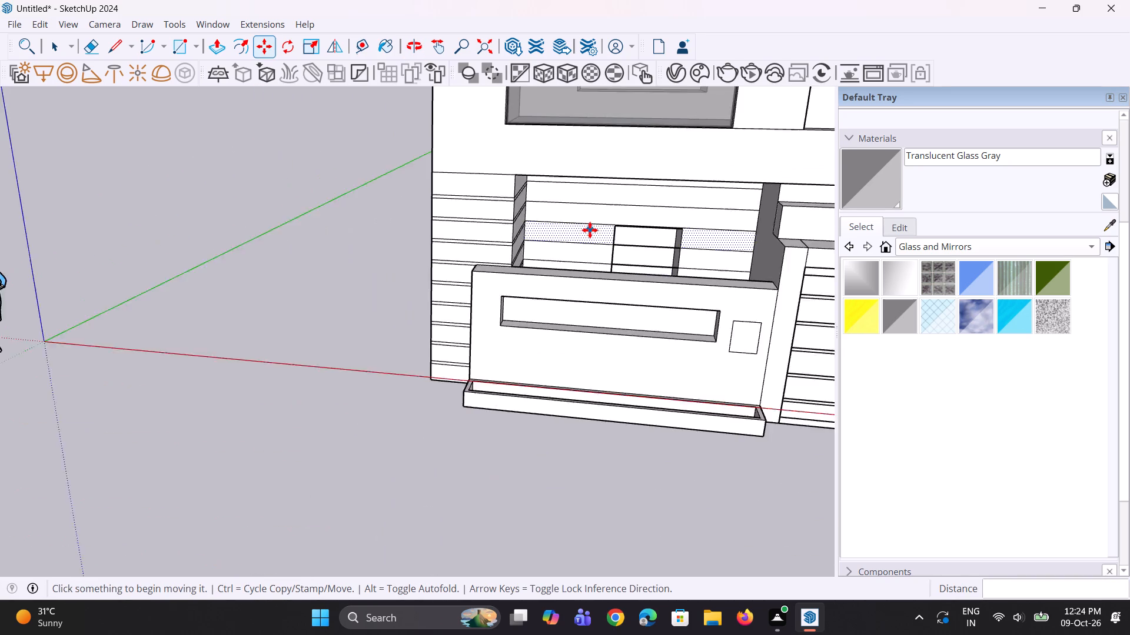
pyautogui.scroll(-1, 590, 230)
pyautogui.moveTo(602, 230); pyautogui.dragTo(562, 206, button='middle')
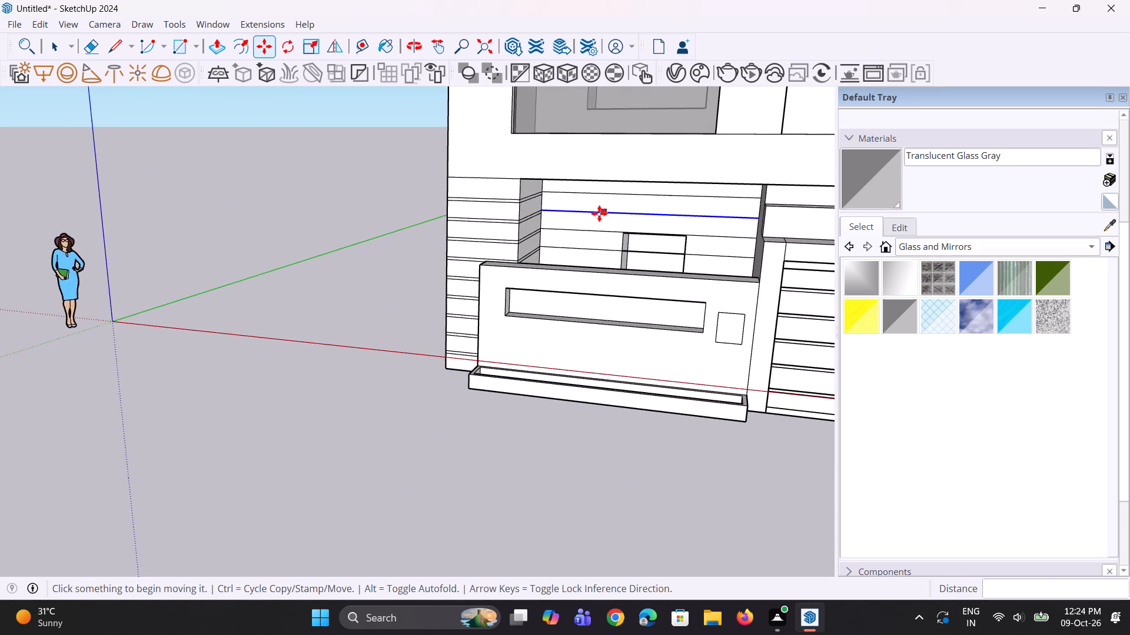
pyautogui.scroll(2, 599, 213)
pyautogui.moveTo(582, 235); pyautogui.dragTo(603, 220, button='middle')
pyautogui.scroll(2, 610, 228)
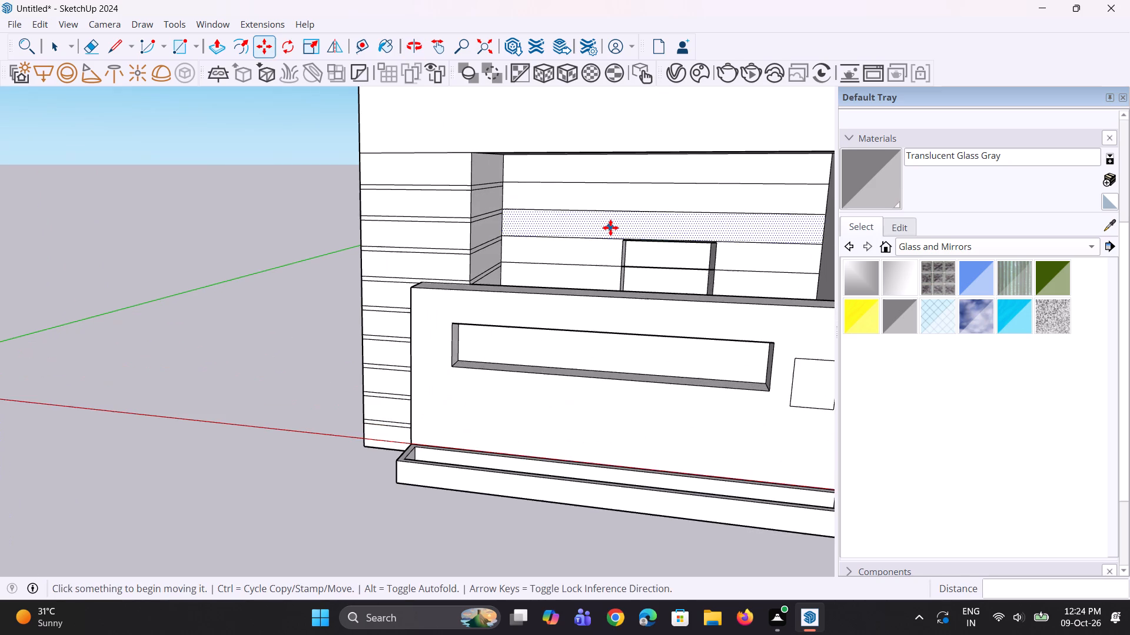
pyautogui.moveTo(628, 243); pyautogui.dragTo(636, 246, button='middle')
pyautogui.scroll(2, 634, 245)
pyautogui.press('space')
pyautogui.press('e')
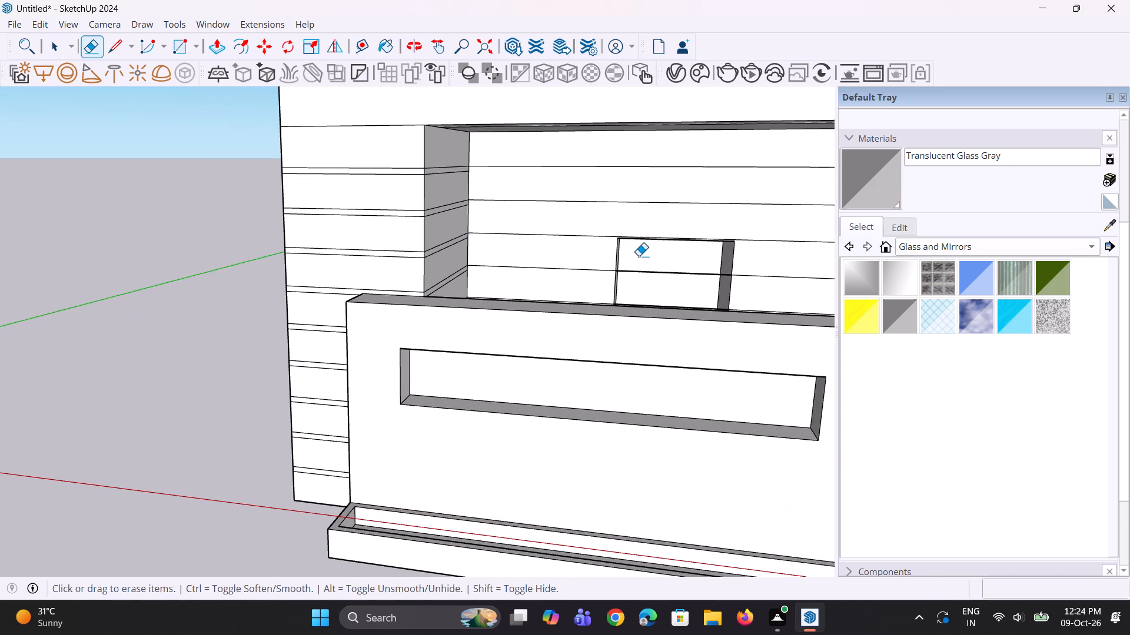
pyautogui.click(652, 273)
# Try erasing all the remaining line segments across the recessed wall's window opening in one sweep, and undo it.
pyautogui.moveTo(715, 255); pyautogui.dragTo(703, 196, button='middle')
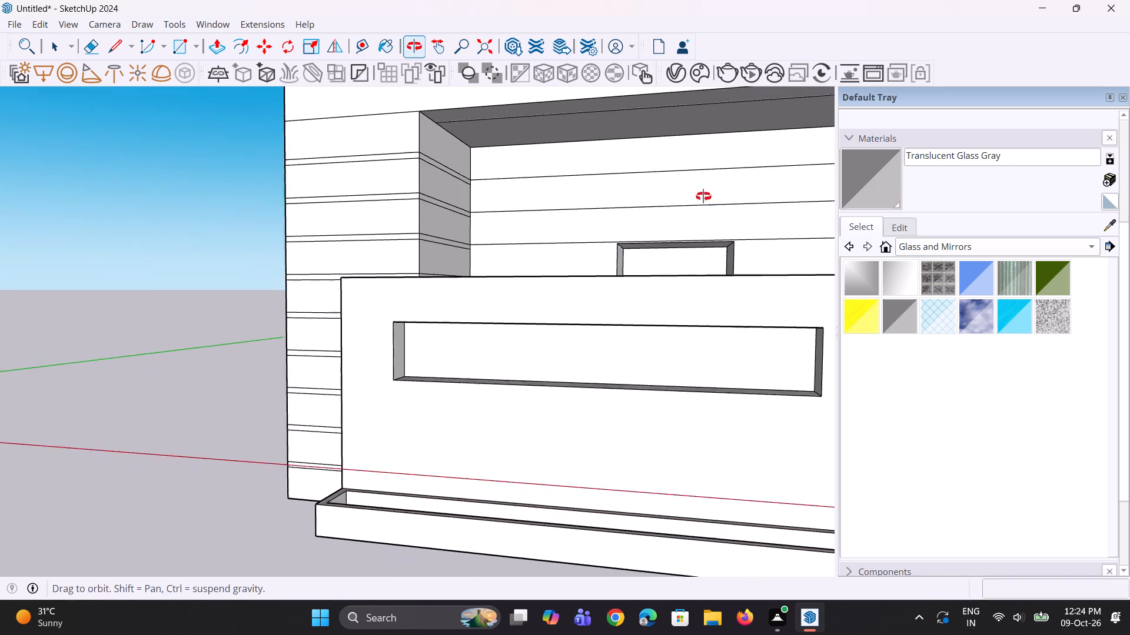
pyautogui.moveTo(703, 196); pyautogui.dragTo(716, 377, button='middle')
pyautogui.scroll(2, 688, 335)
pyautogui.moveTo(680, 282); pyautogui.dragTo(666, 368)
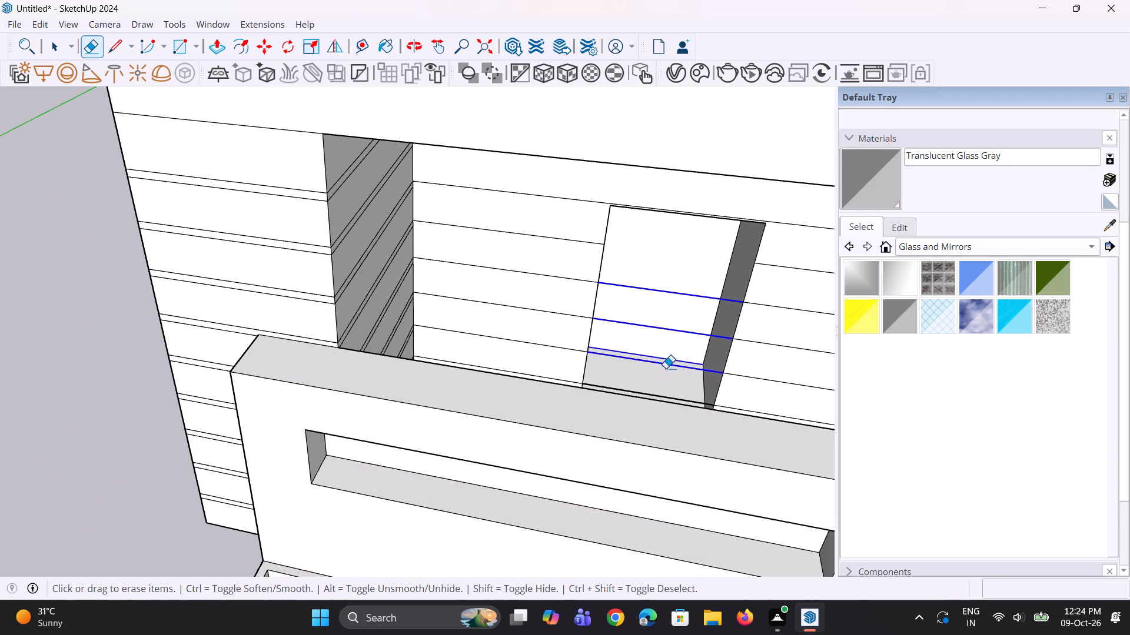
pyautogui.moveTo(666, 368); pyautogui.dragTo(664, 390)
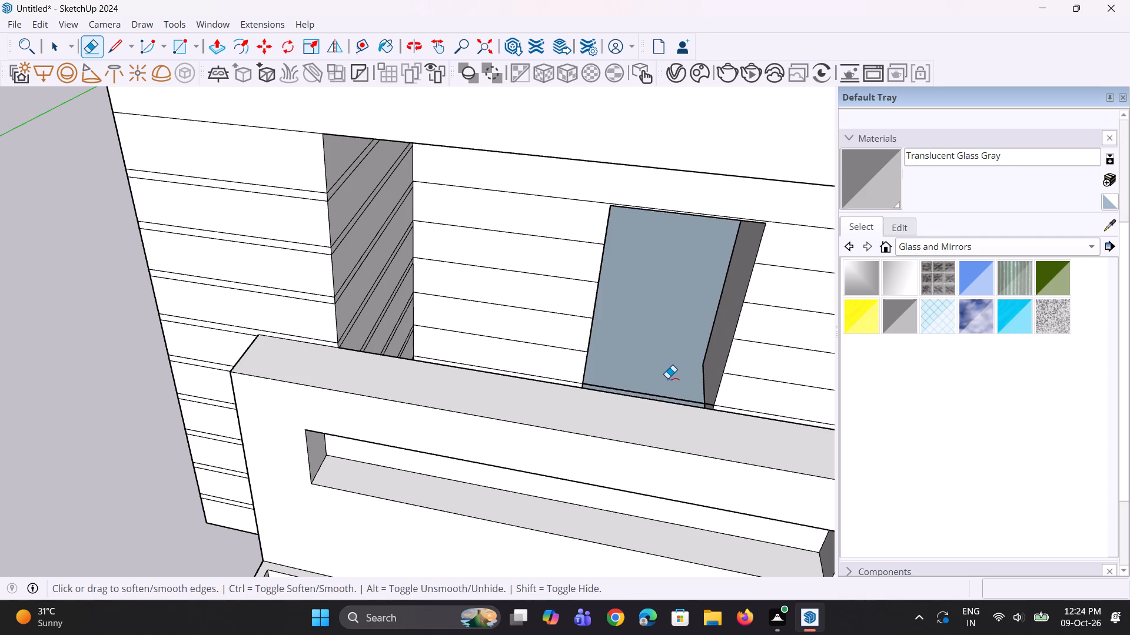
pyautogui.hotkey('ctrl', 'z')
# Erase the four remaining horizontal line segments across the recessed wall's window opening one by one, keeping the opening's border edges.
pyautogui.click(674, 294)
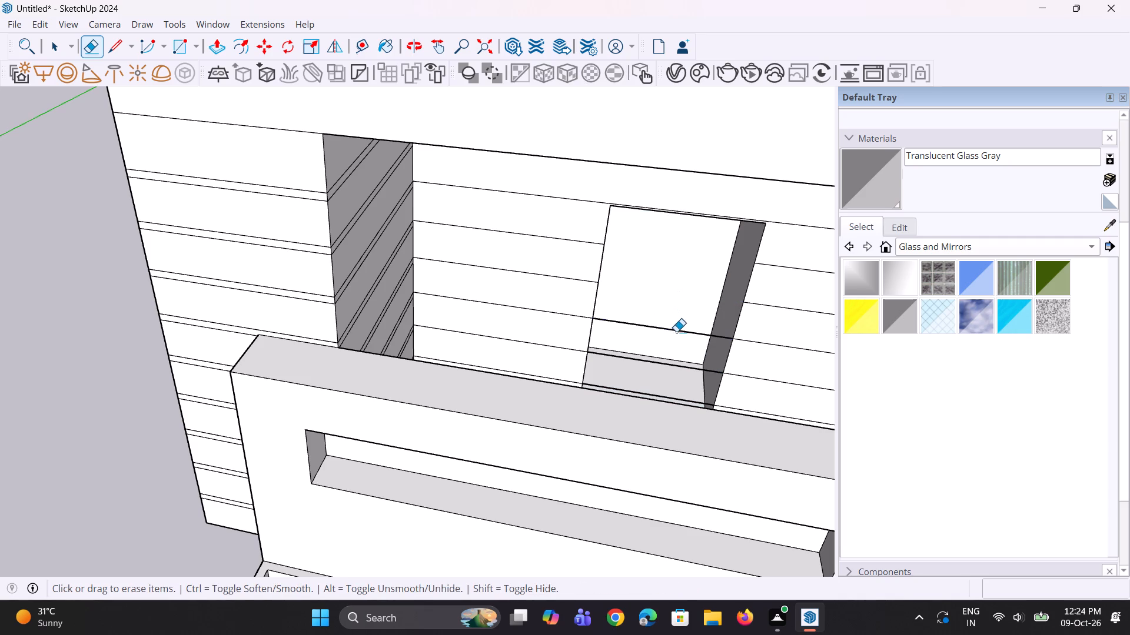
pyautogui.click(676, 332)
pyautogui.click(679, 366)
pyautogui.moveTo(623, 409); pyautogui.dragTo(616, 440, button='middle')
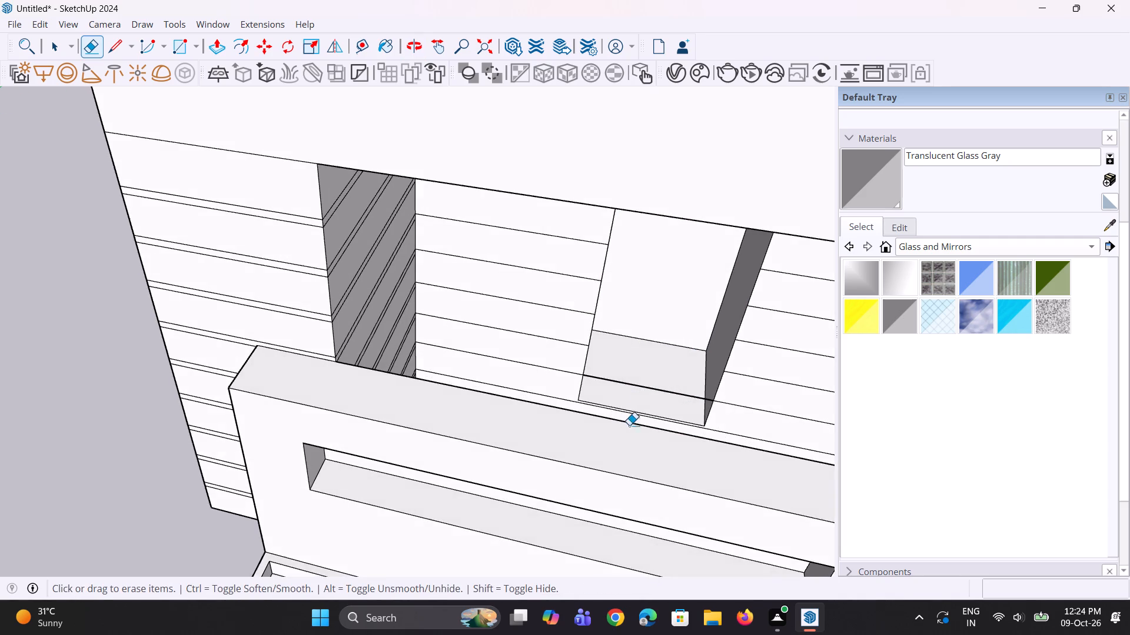
pyautogui.scroll(3, 633, 409)
pyautogui.click(672, 384)
pyautogui.scroll(-3, 619, 414)
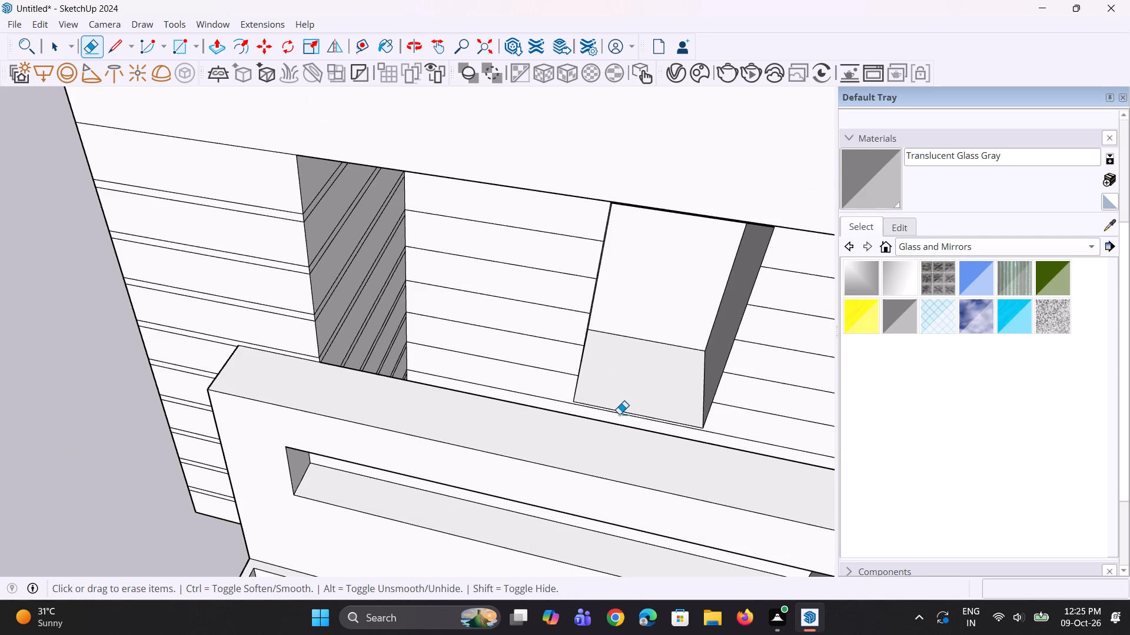
pyautogui.moveTo(621, 418); pyautogui.dragTo(664, 327, button='middle')
pyautogui.scroll(-8, 586, 349)
pyautogui.moveTo(578, 388); pyautogui.dragTo(620, 310, button='middle')
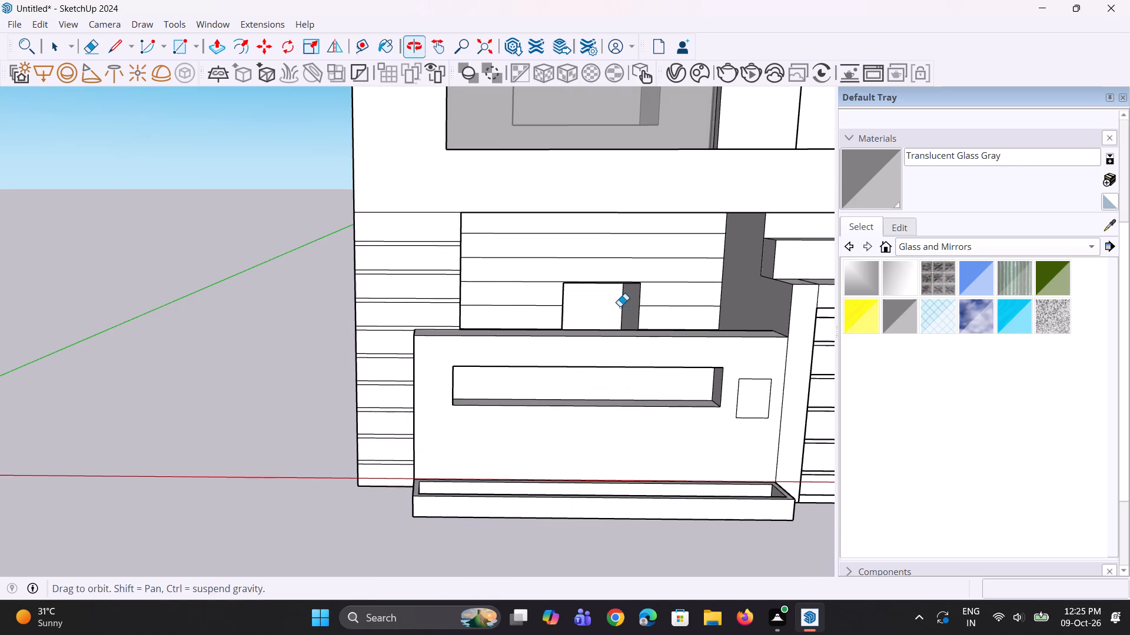
pyautogui.scroll(-8, 451, 233)
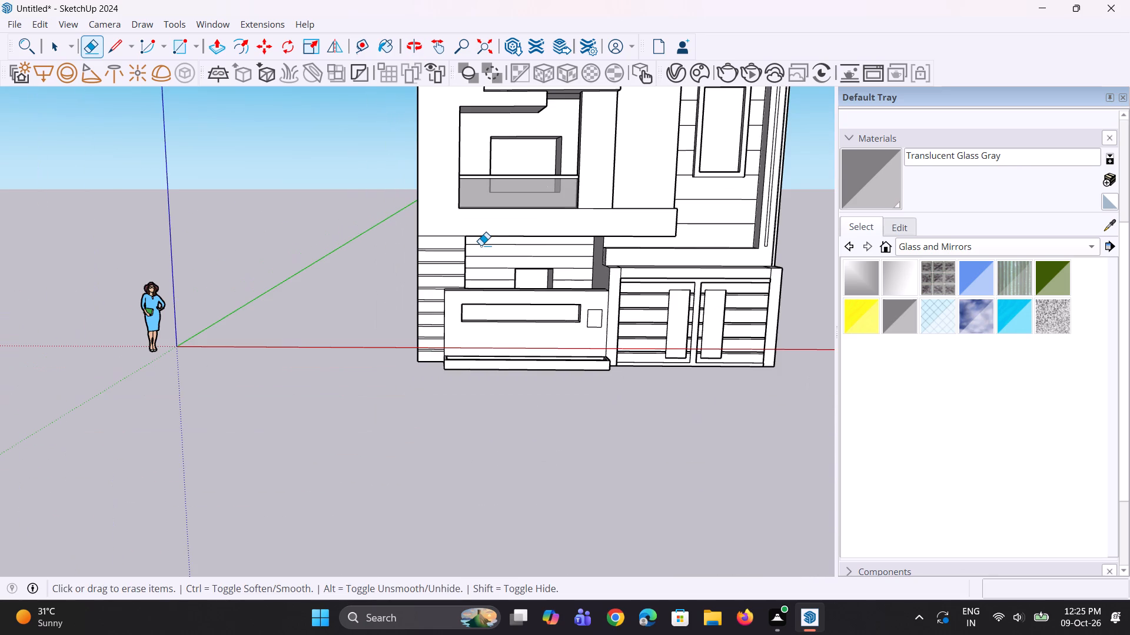
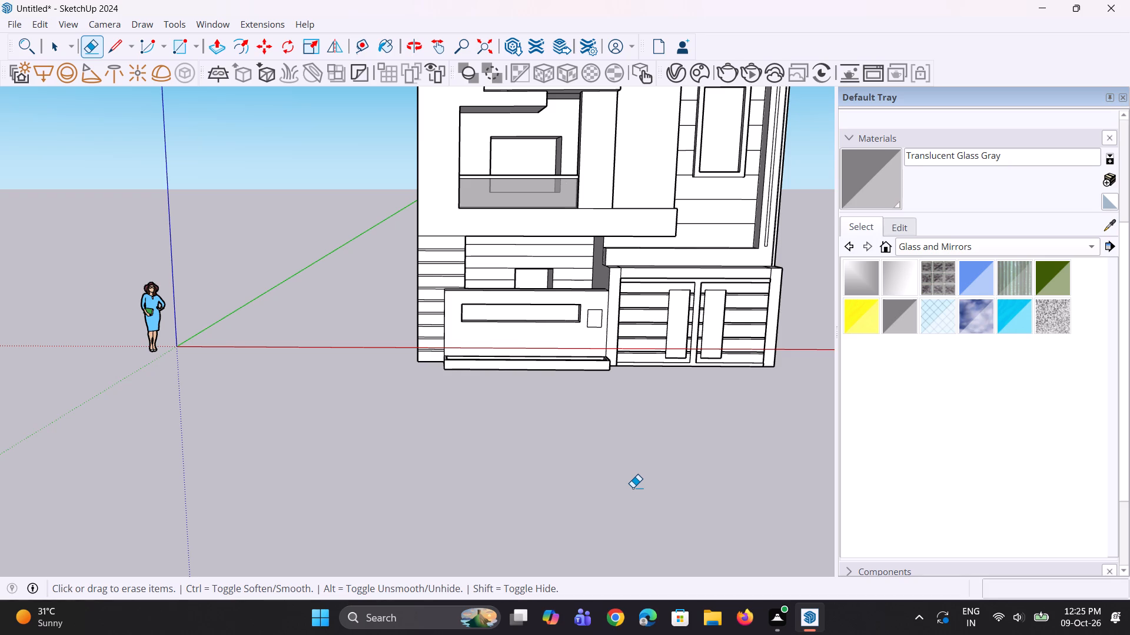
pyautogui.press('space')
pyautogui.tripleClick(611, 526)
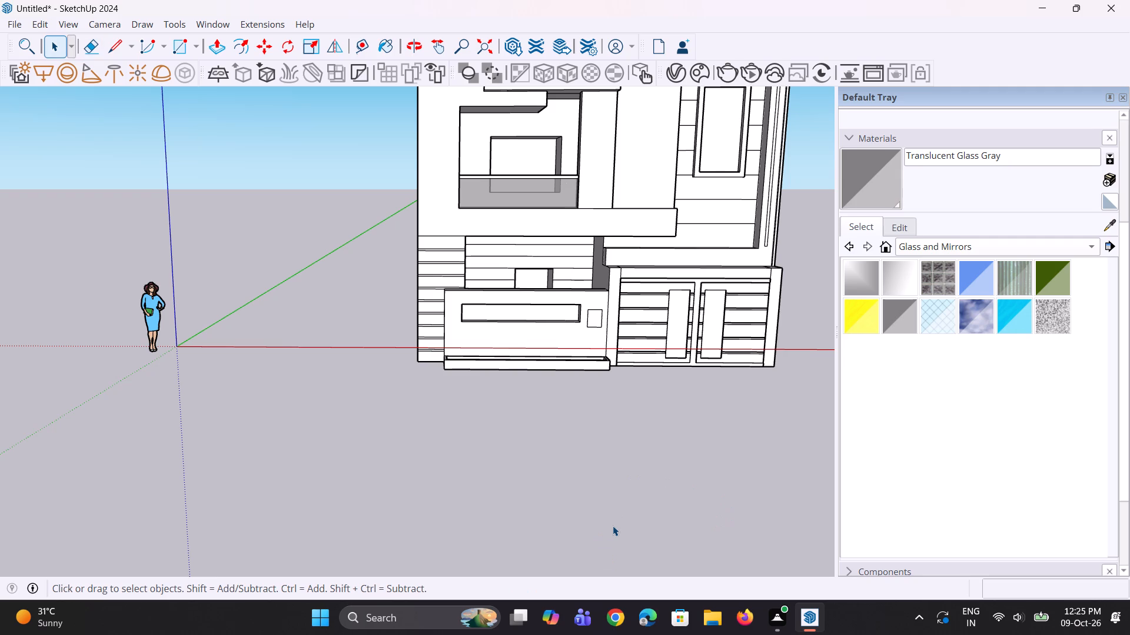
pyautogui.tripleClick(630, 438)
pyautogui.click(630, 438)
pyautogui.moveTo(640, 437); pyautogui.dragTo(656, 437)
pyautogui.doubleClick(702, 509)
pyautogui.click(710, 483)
# Move the top edge of the small rectangle beside the boundary wall's long recess straight up by about 7 1/4".
pyautogui.scroll(-3, 607, 513)
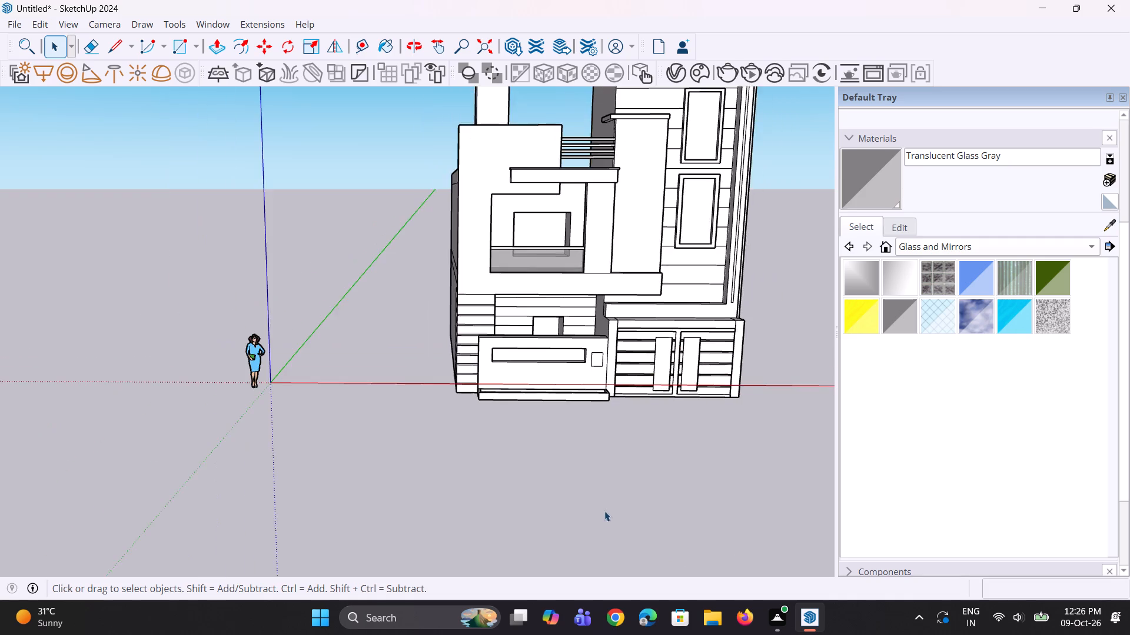
pyautogui.moveTo(604, 509); pyautogui.dragTo(608, 463, button='middle')
pyautogui.click(587, 499)
pyautogui.scroll(5, 591, 385)
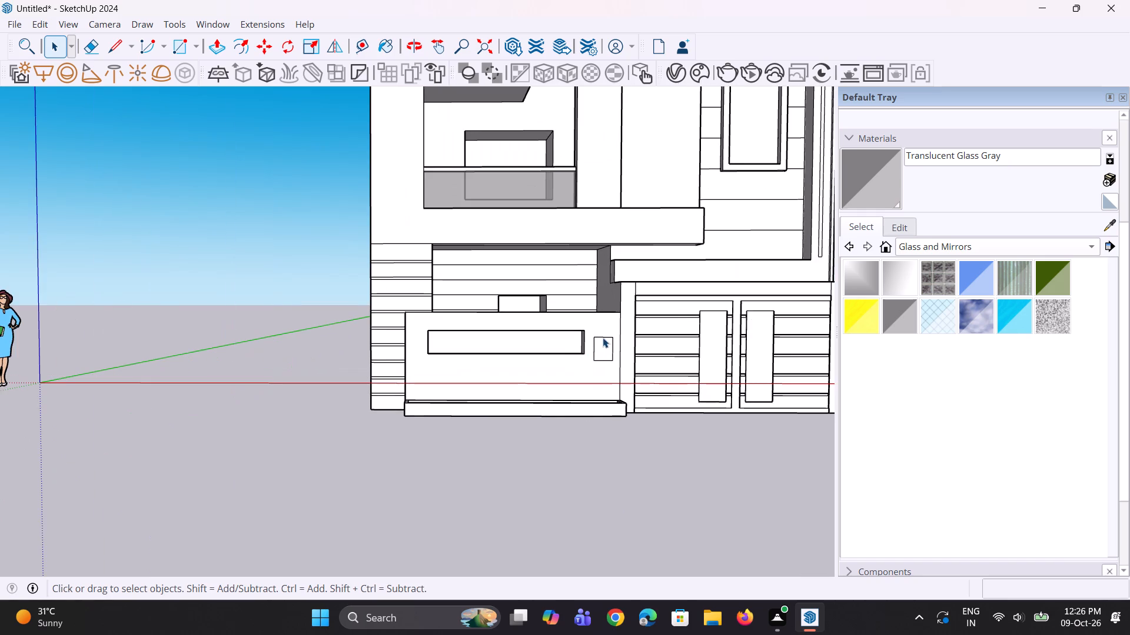
pyautogui.click(603, 337)
pyautogui.scroll(8, 603, 337)
pyautogui.press('m')
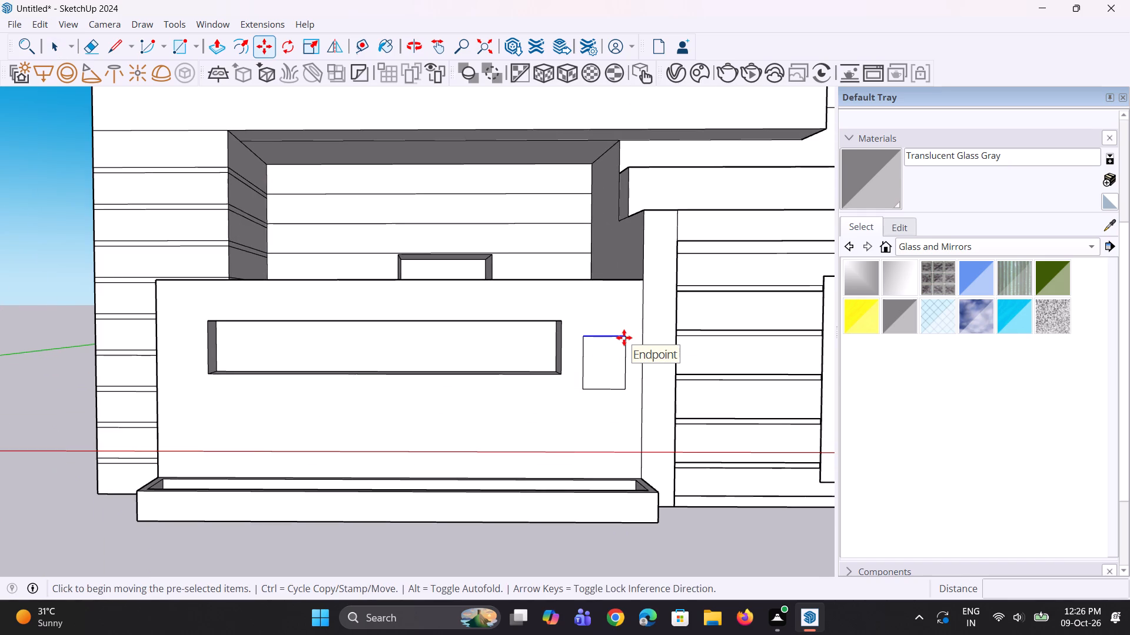
pyautogui.click(624, 337)
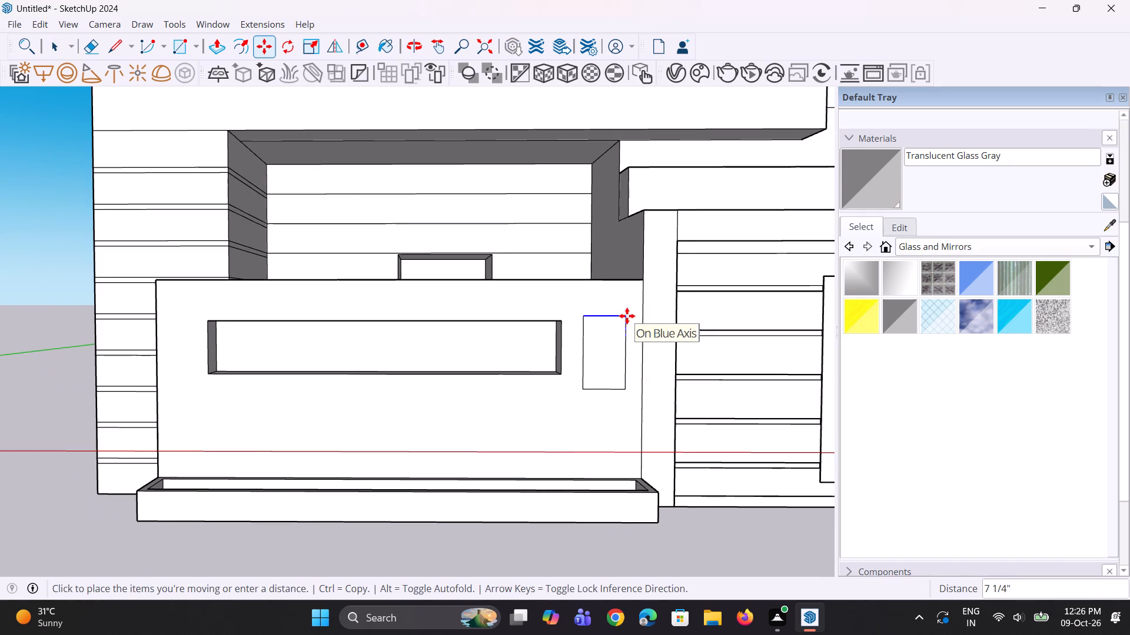
pyautogui.click(627, 314)
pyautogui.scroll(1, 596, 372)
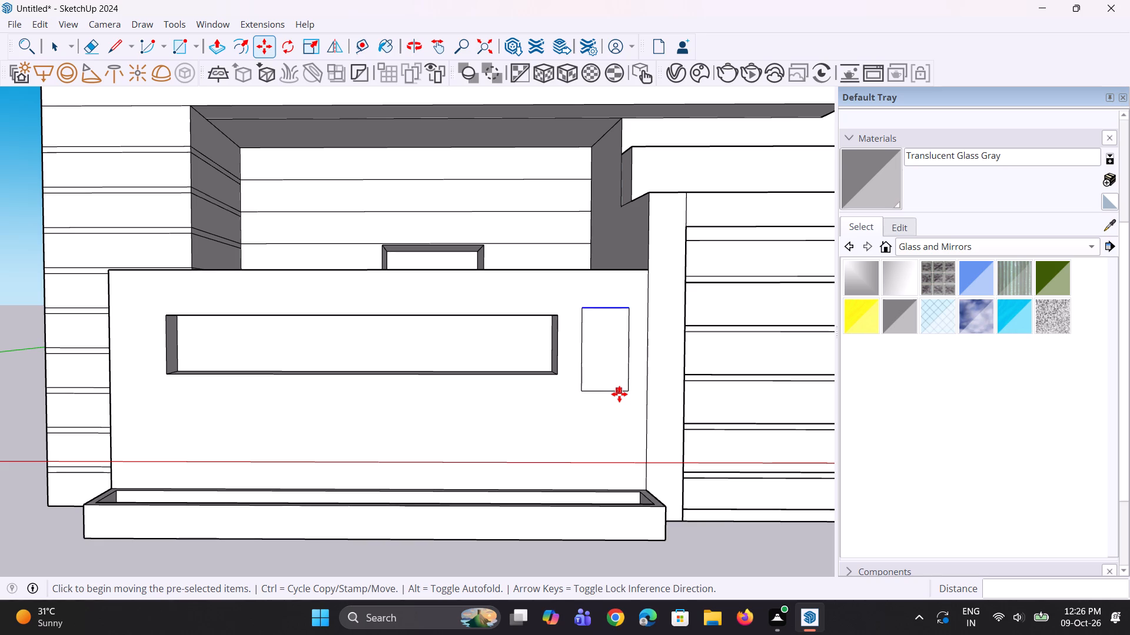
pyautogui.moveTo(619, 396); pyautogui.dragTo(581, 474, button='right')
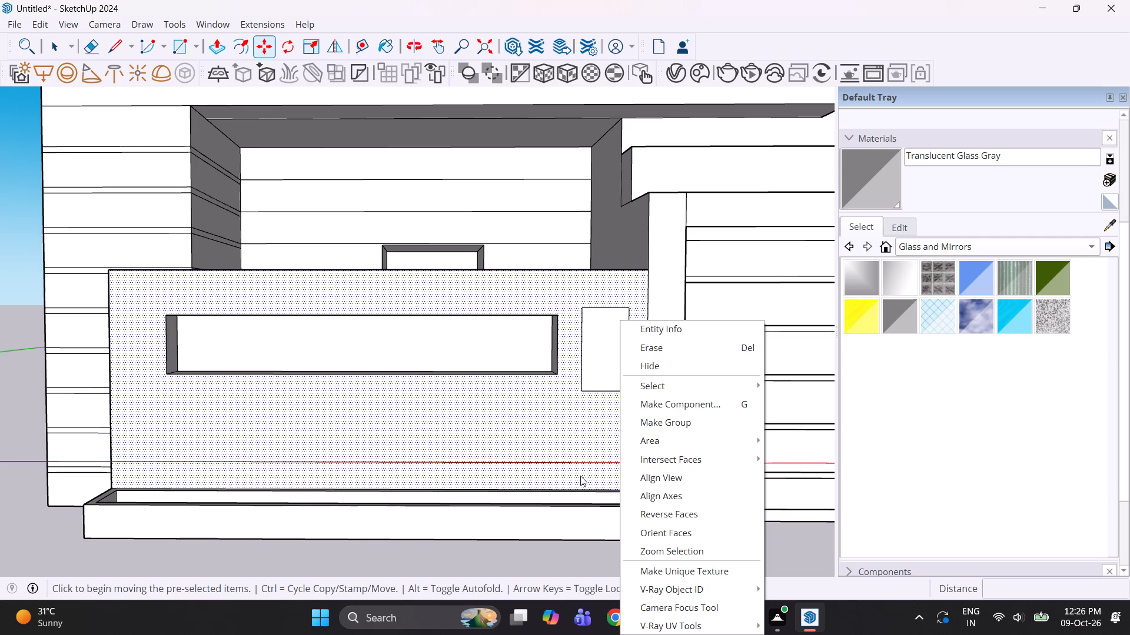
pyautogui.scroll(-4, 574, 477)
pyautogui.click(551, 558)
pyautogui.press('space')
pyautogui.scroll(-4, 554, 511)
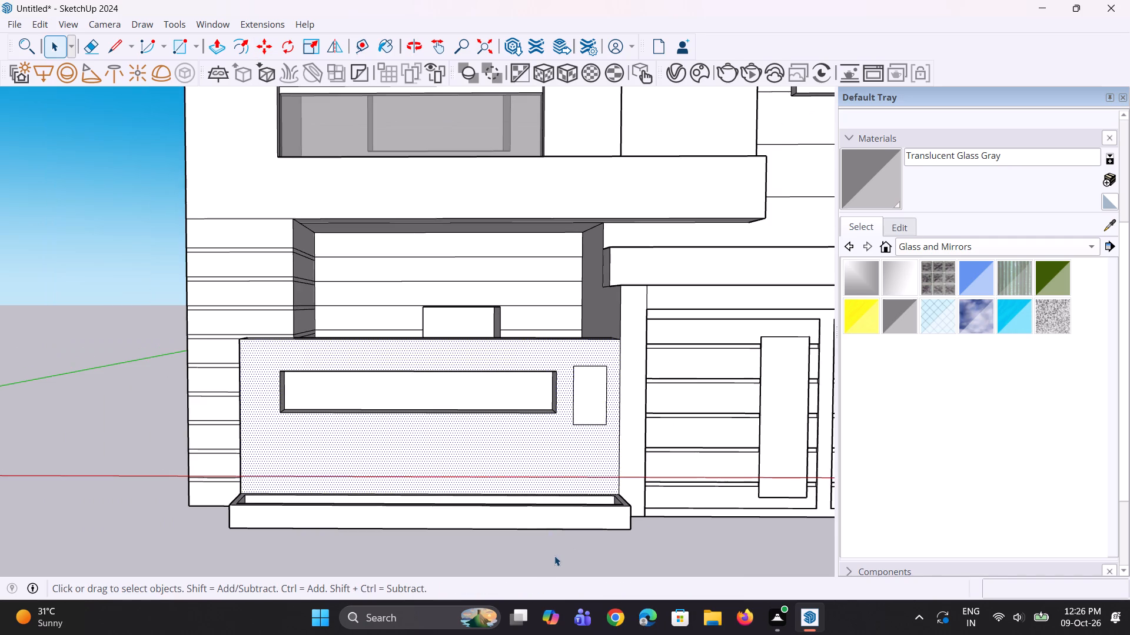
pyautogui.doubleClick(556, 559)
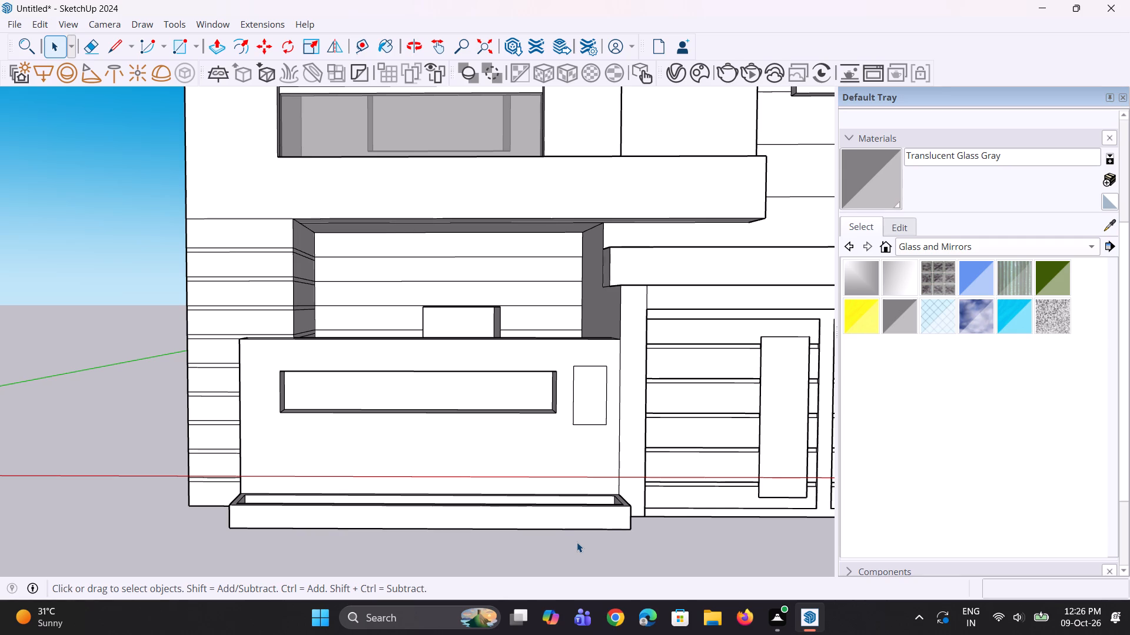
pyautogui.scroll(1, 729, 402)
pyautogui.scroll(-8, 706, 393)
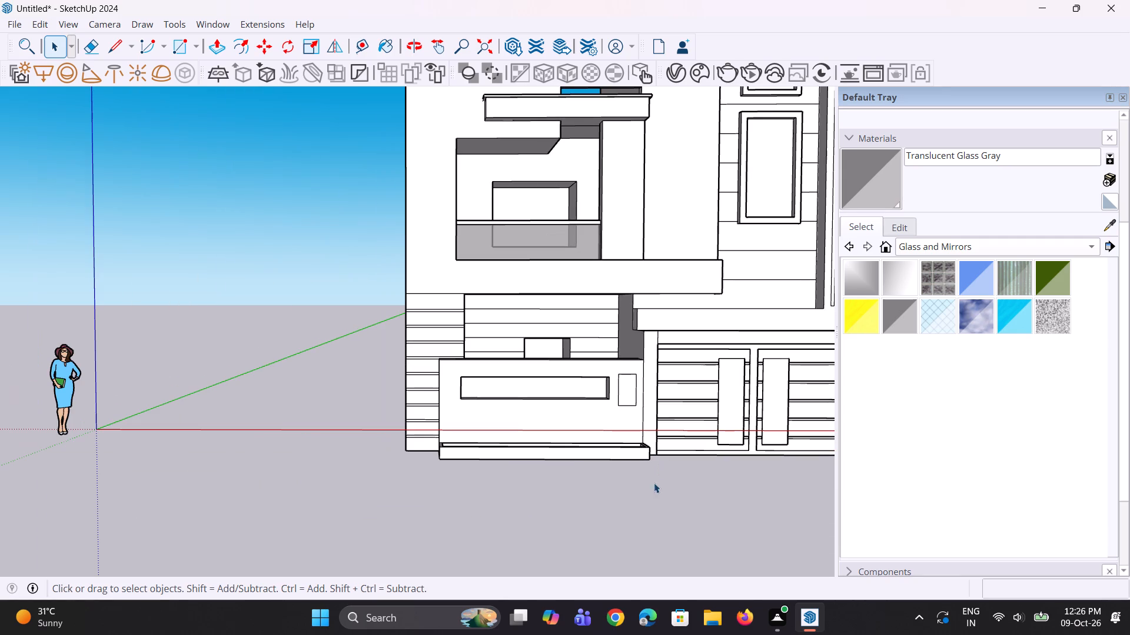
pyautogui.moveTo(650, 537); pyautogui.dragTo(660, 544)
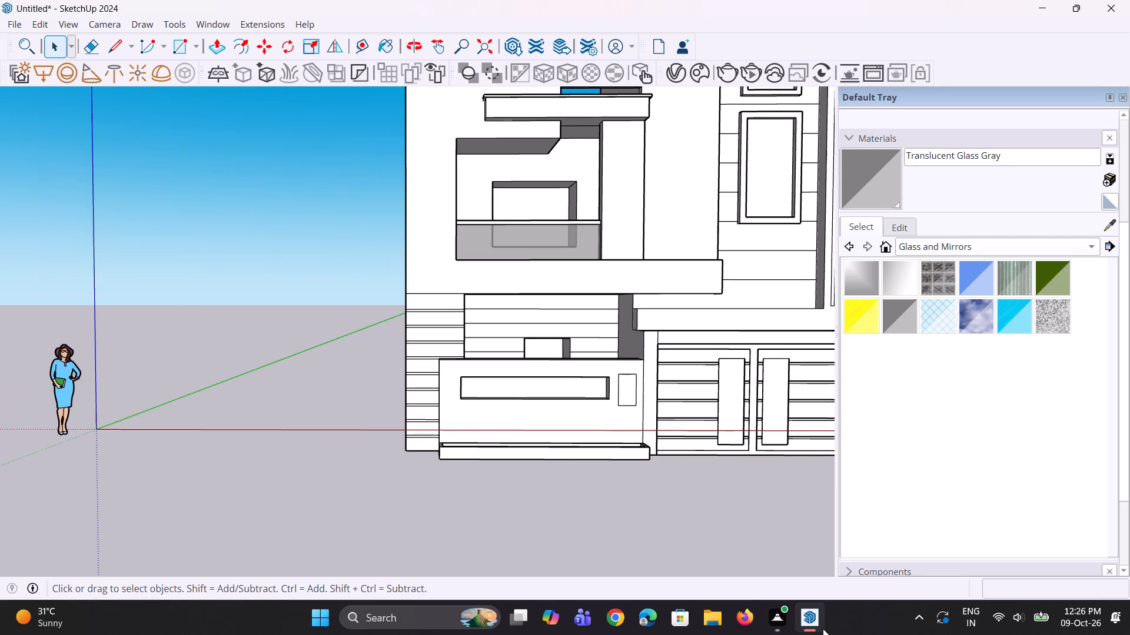
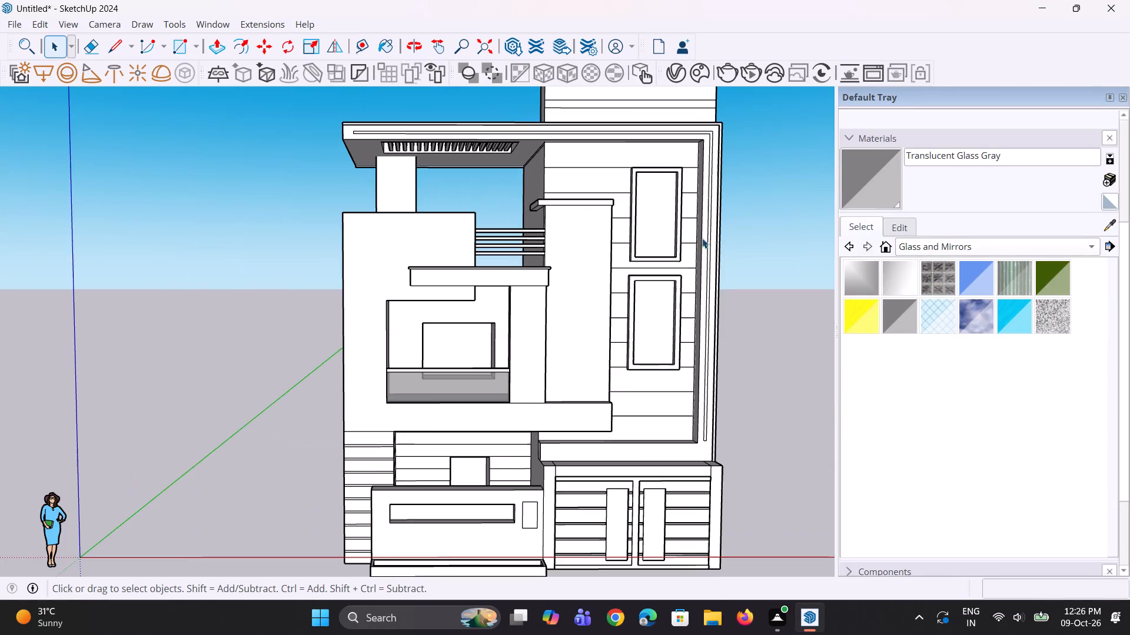
# Examine the front elevation, boundary wall and gate from several viewing angles.
pyautogui.moveTo(700, 253); pyautogui.dragTo(691, 249, button='middle')
pyautogui.scroll(1, 710, 281)
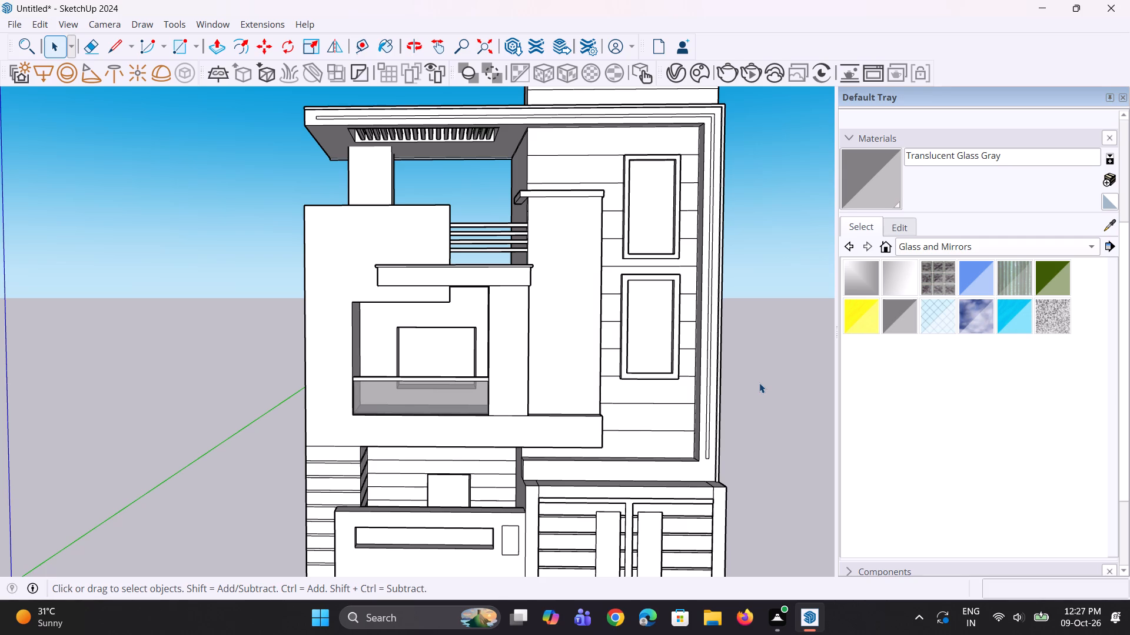
pyautogui.scroll(-1, 634, 351)
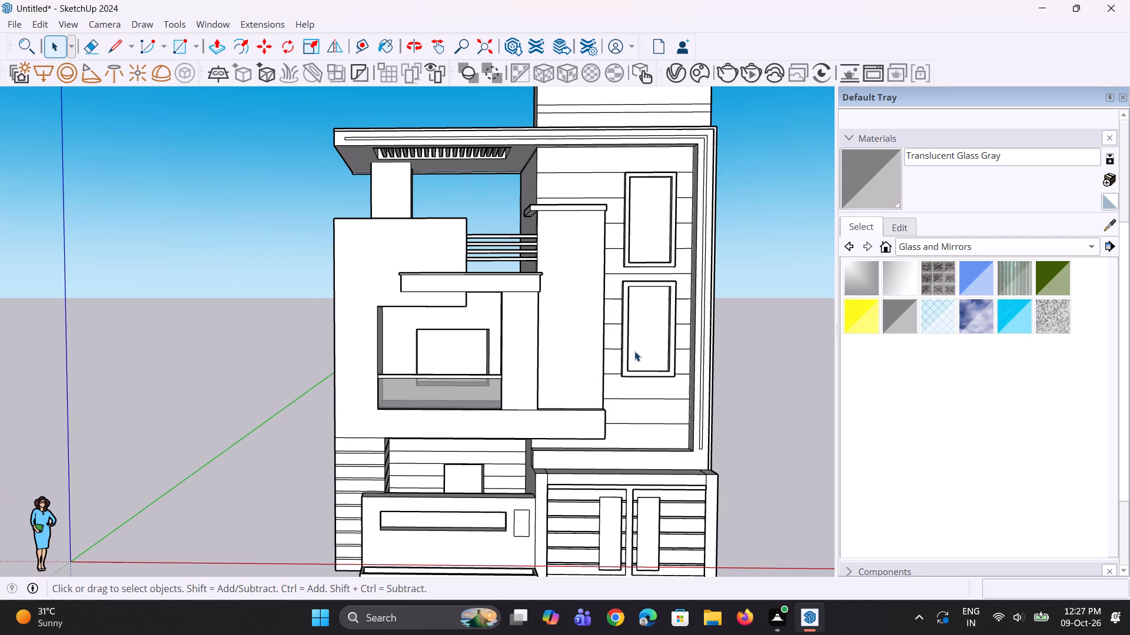
pyautogui.moveTo(629, 351); pyautogui.dragTo(621, 392, button='middle')
pyautogui.scroll(1, 714, 370)
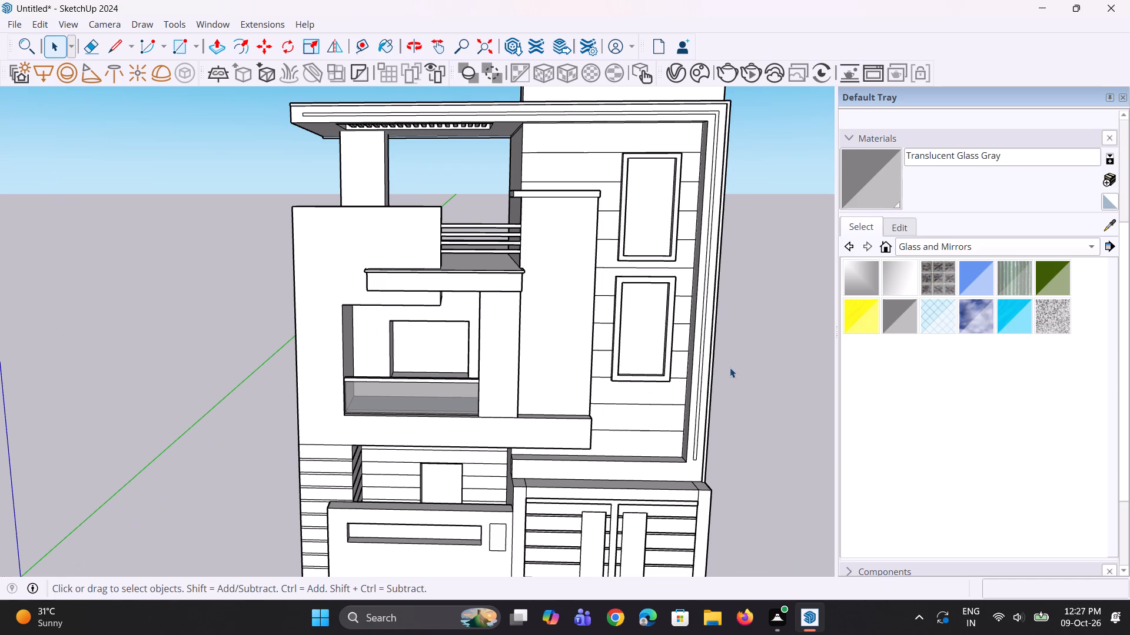
pyautogui.press('space')
pyautogui.click(738, 367)
pyautogui.moveTo(695, 435); pyautogui.dragTo(710, 407, button='middle')
pyautogui.scroll(-3, 586, 356)
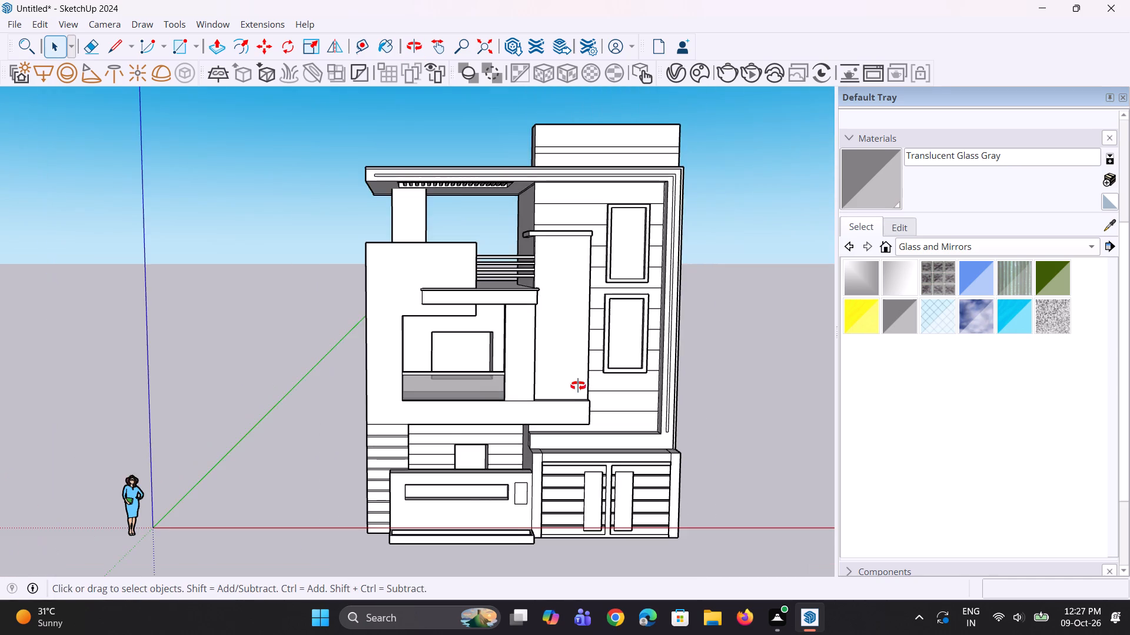
pyautogui.moveTo(578, 386); pyautogui.dragTo(577, 355, button='middle')
pyautogui.scroll(1, 577, 421)
pyautogui.moveTo(581, 445); pyautogui.dragTo(588, 409, button='middle')
pyautogui.scroll(2, 603, 439)
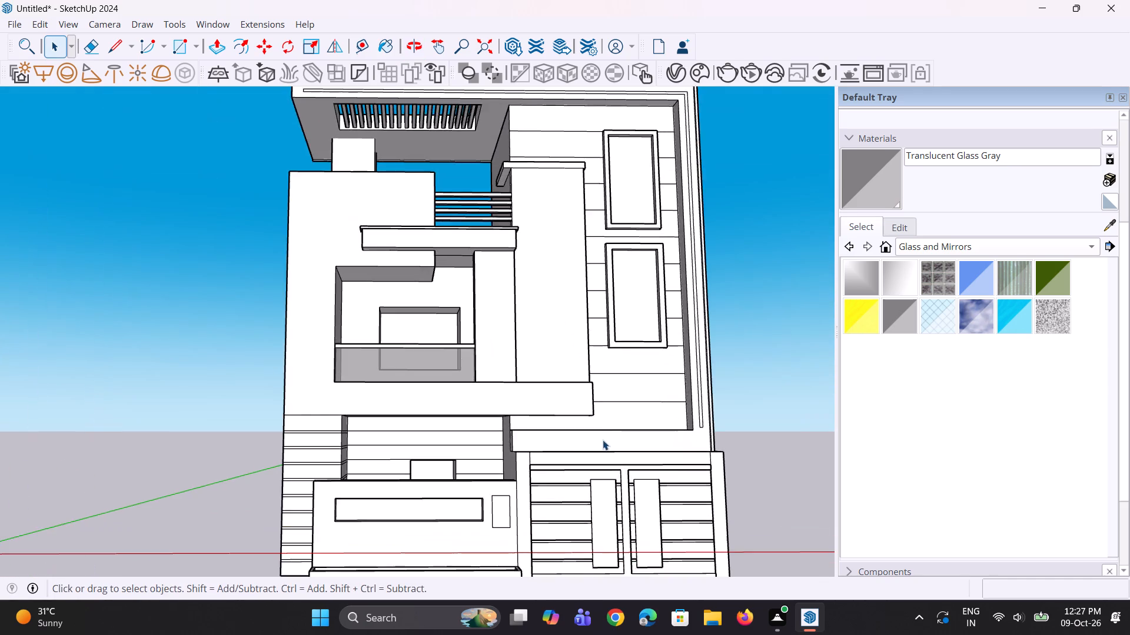
pyautogui.scroll(-7, 577, 442)
pyautogui.moveTo(549, 530); pyautogui.dragTo(551, 549, button='middle')
pyautogui.scroll(5, 557, 517)
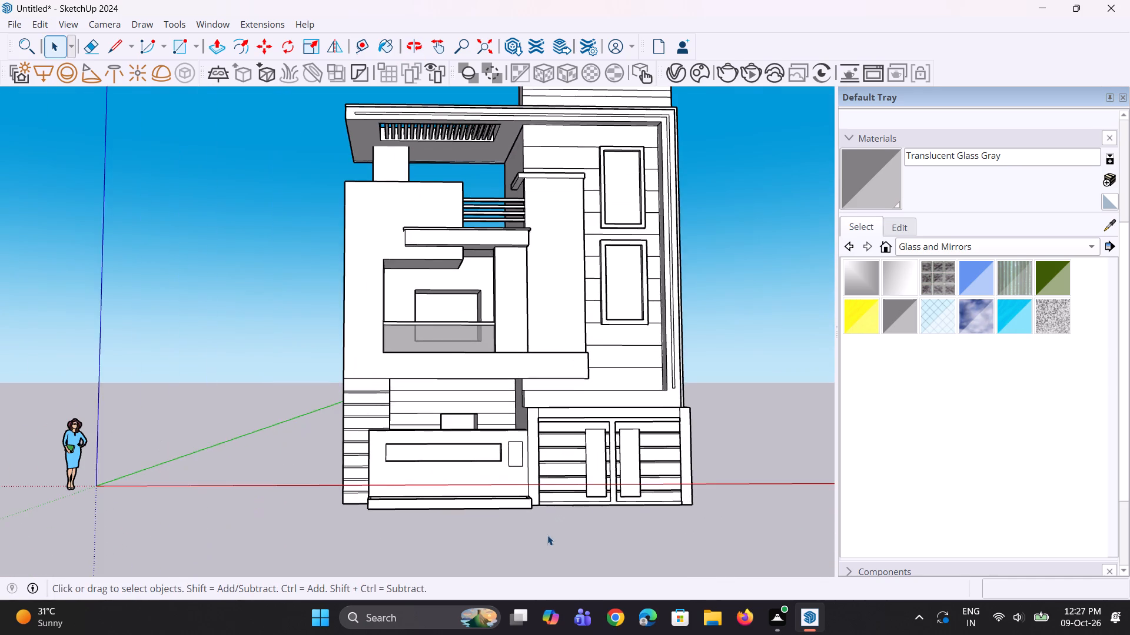
pyautogui.moveTo(547, 535); pyautogui.dragTo(554, 517, button='middle')
pyautogui.scroll(1, 430, 365)
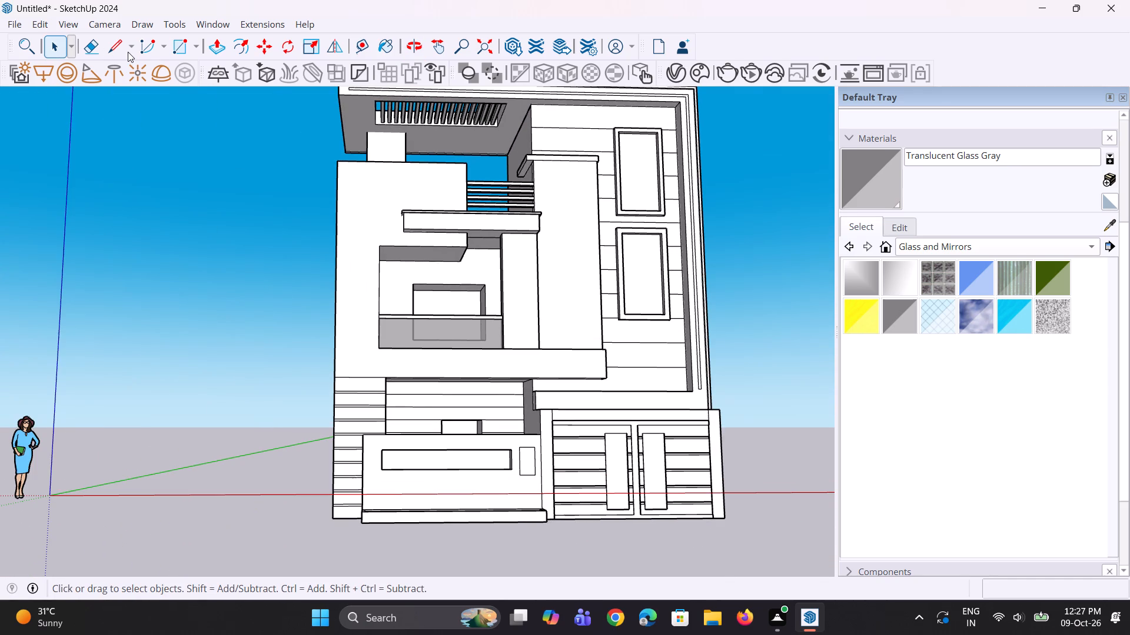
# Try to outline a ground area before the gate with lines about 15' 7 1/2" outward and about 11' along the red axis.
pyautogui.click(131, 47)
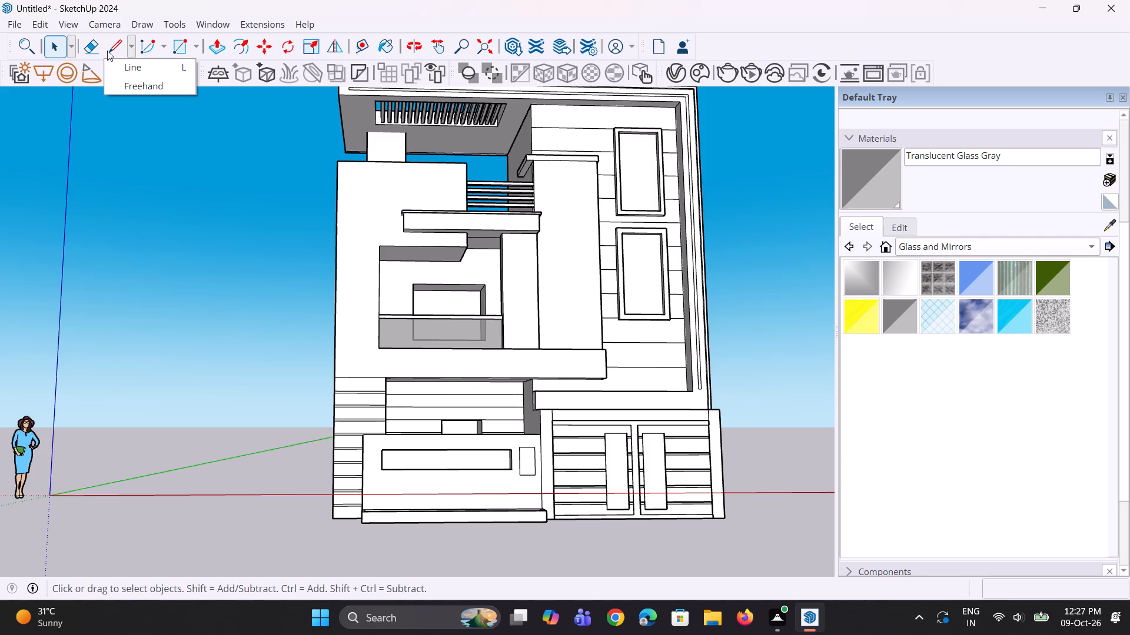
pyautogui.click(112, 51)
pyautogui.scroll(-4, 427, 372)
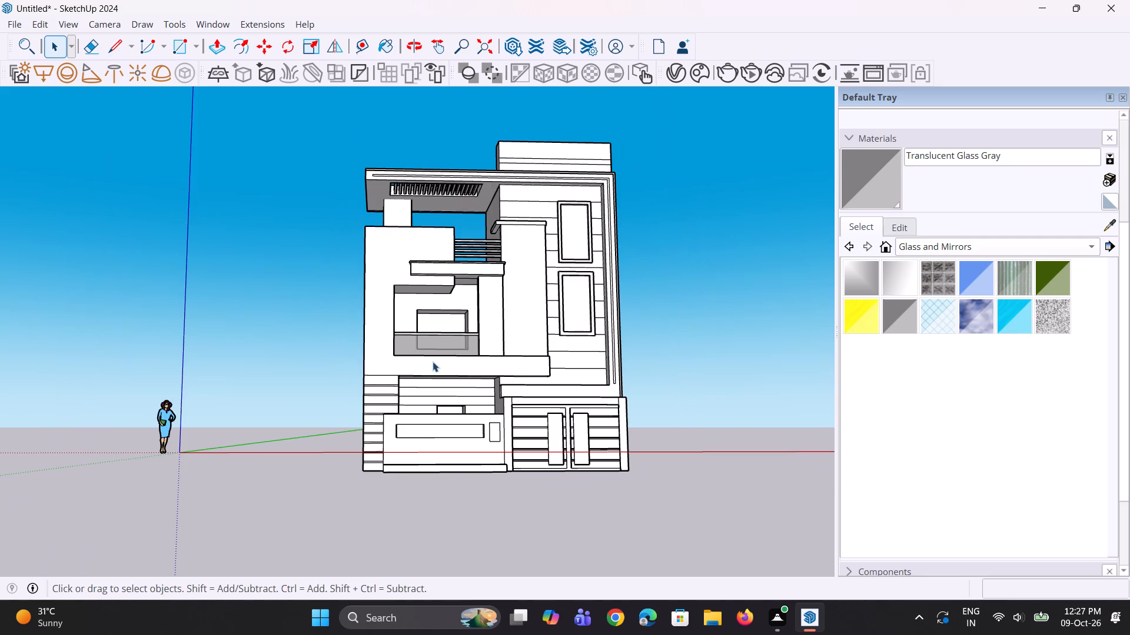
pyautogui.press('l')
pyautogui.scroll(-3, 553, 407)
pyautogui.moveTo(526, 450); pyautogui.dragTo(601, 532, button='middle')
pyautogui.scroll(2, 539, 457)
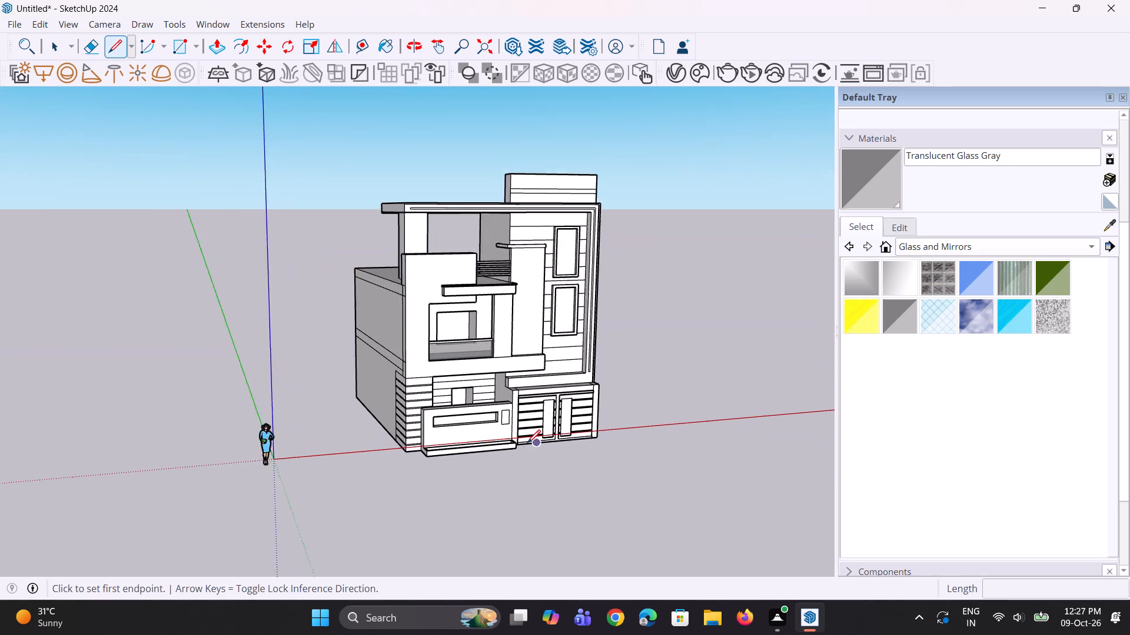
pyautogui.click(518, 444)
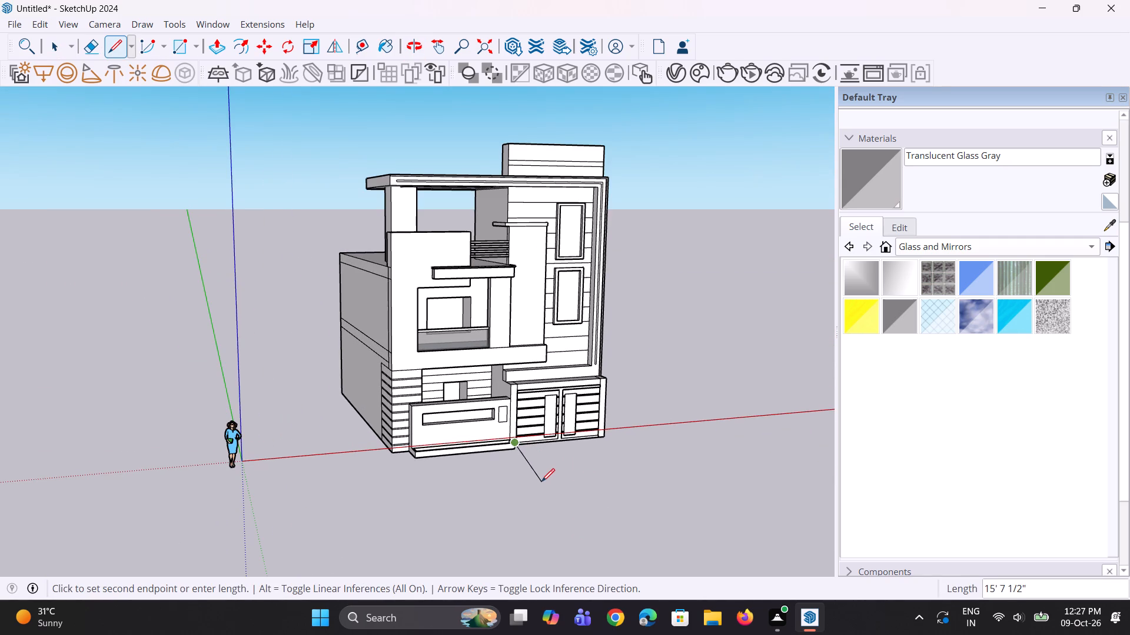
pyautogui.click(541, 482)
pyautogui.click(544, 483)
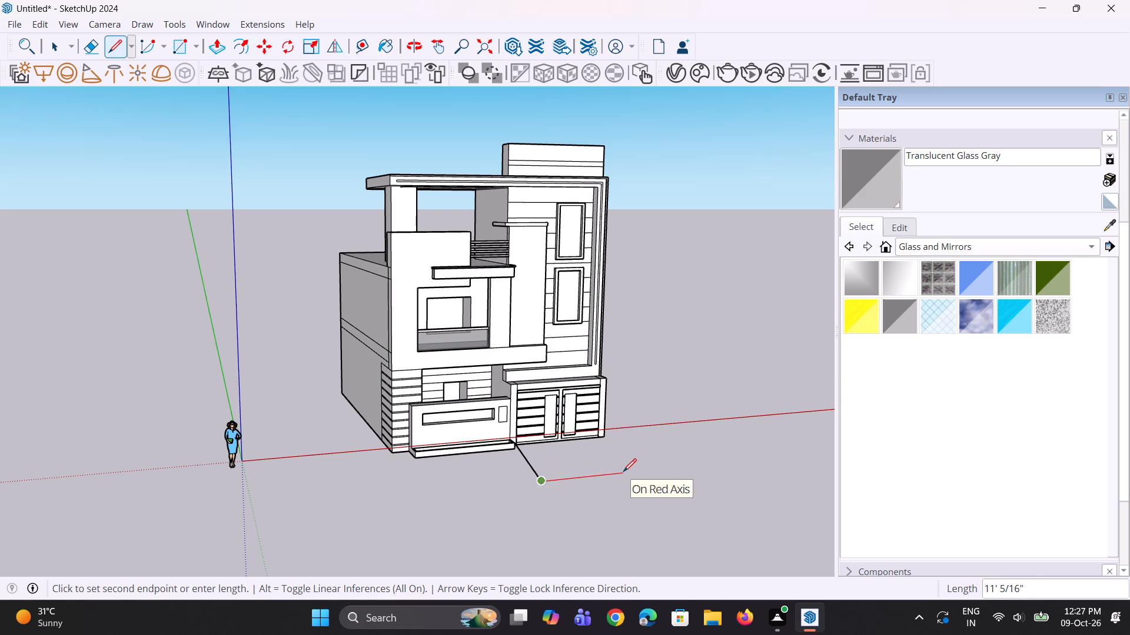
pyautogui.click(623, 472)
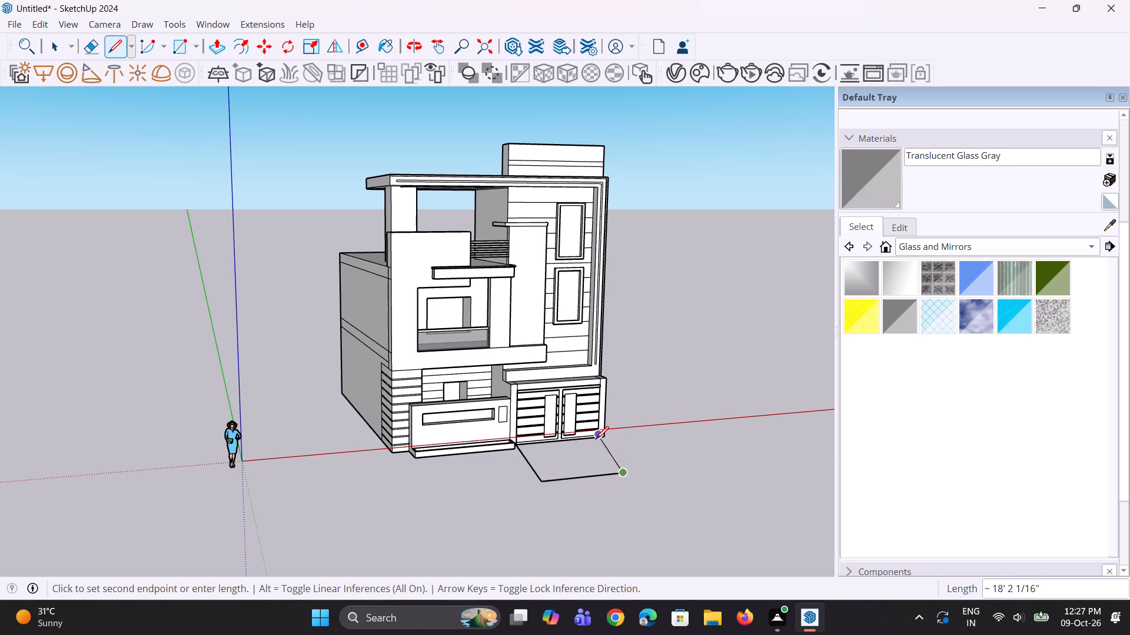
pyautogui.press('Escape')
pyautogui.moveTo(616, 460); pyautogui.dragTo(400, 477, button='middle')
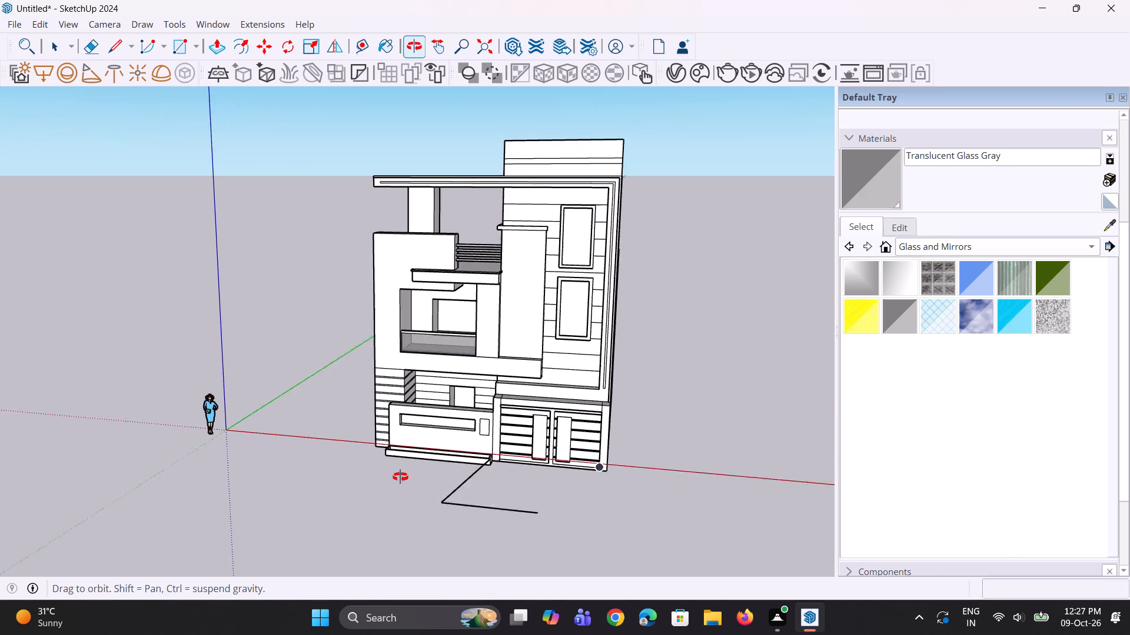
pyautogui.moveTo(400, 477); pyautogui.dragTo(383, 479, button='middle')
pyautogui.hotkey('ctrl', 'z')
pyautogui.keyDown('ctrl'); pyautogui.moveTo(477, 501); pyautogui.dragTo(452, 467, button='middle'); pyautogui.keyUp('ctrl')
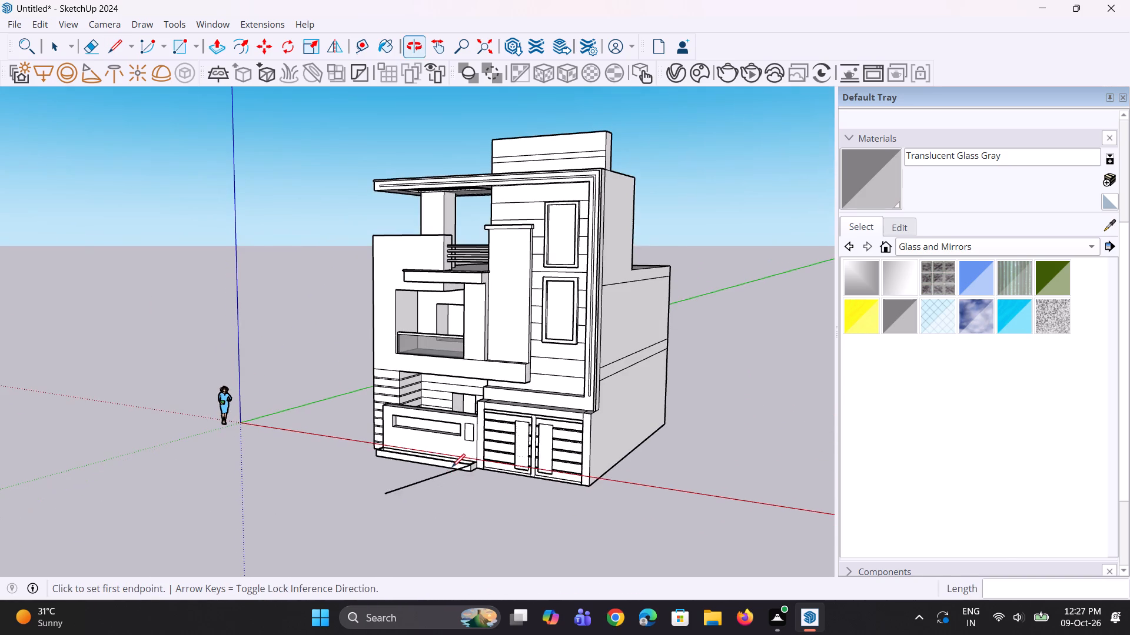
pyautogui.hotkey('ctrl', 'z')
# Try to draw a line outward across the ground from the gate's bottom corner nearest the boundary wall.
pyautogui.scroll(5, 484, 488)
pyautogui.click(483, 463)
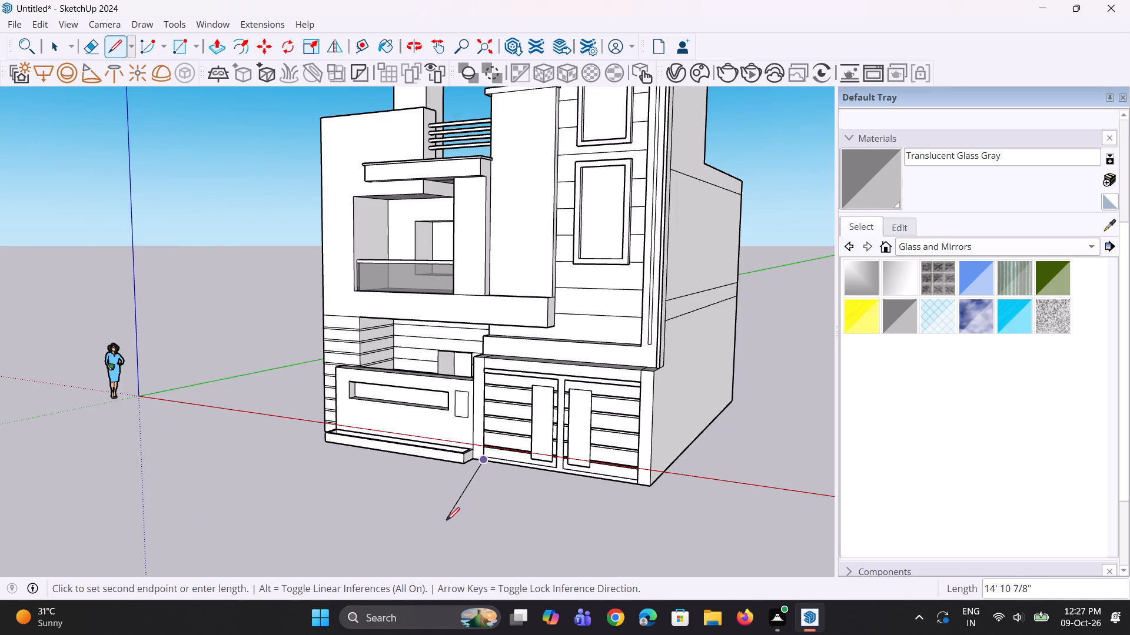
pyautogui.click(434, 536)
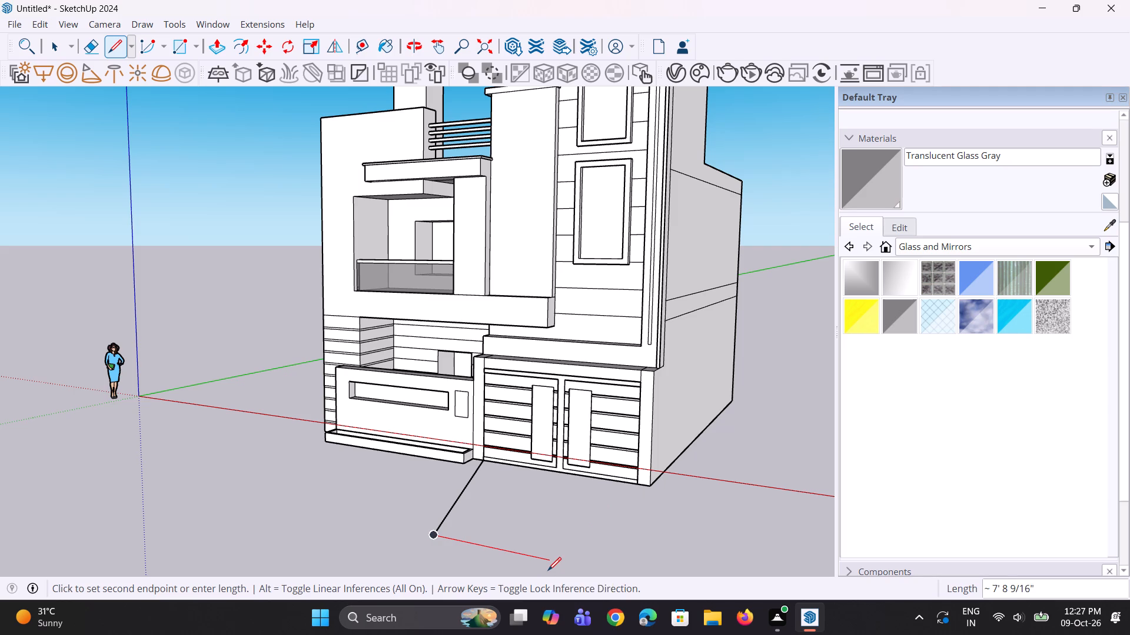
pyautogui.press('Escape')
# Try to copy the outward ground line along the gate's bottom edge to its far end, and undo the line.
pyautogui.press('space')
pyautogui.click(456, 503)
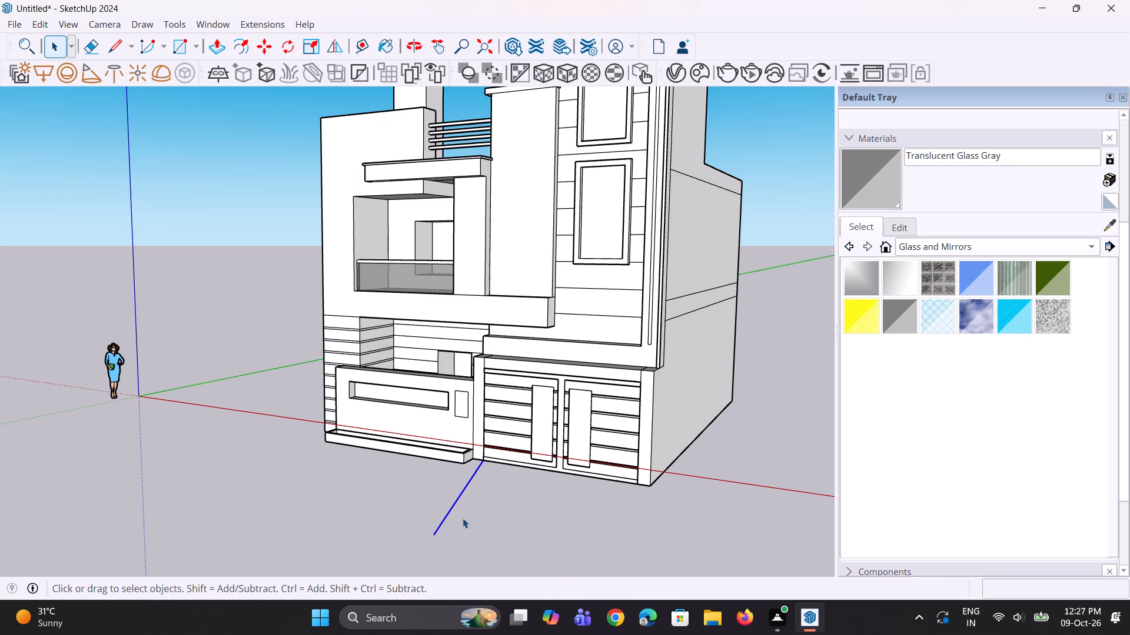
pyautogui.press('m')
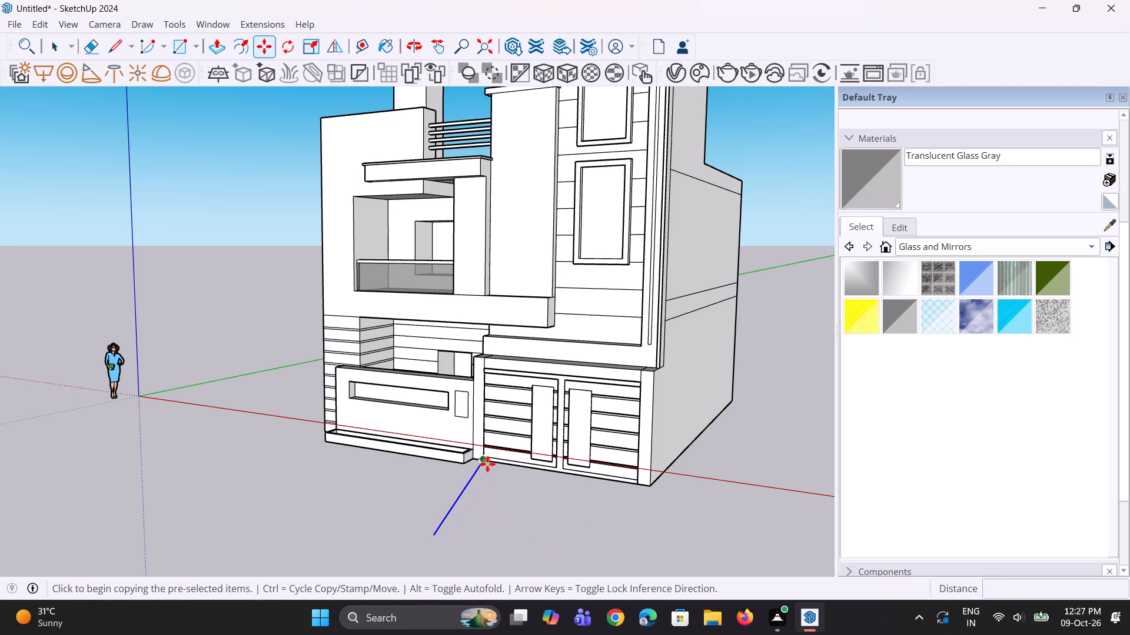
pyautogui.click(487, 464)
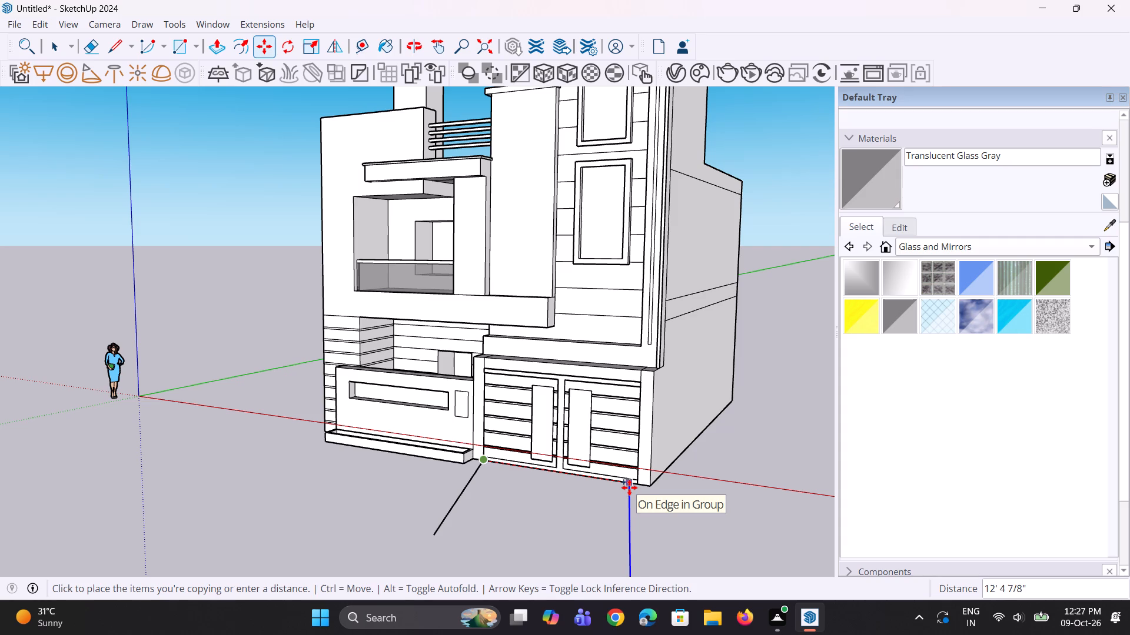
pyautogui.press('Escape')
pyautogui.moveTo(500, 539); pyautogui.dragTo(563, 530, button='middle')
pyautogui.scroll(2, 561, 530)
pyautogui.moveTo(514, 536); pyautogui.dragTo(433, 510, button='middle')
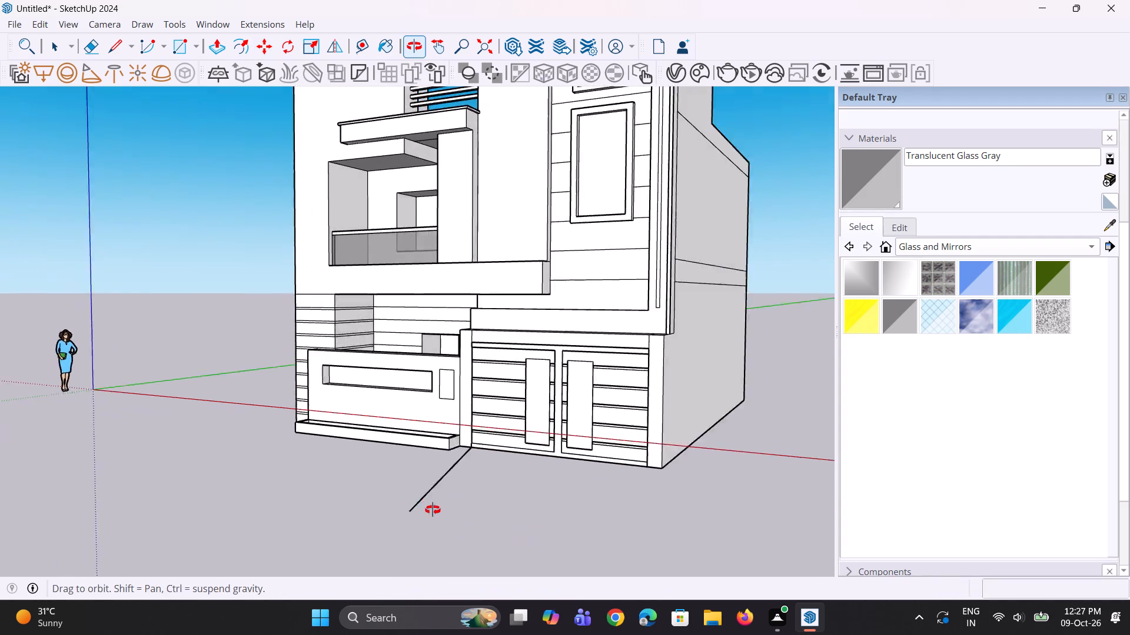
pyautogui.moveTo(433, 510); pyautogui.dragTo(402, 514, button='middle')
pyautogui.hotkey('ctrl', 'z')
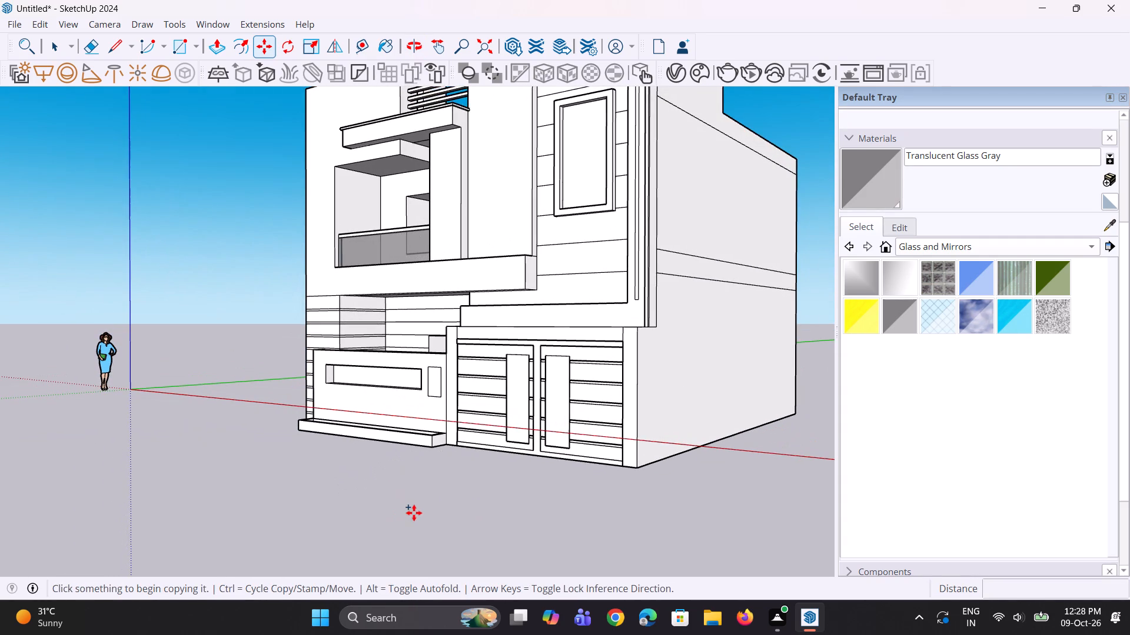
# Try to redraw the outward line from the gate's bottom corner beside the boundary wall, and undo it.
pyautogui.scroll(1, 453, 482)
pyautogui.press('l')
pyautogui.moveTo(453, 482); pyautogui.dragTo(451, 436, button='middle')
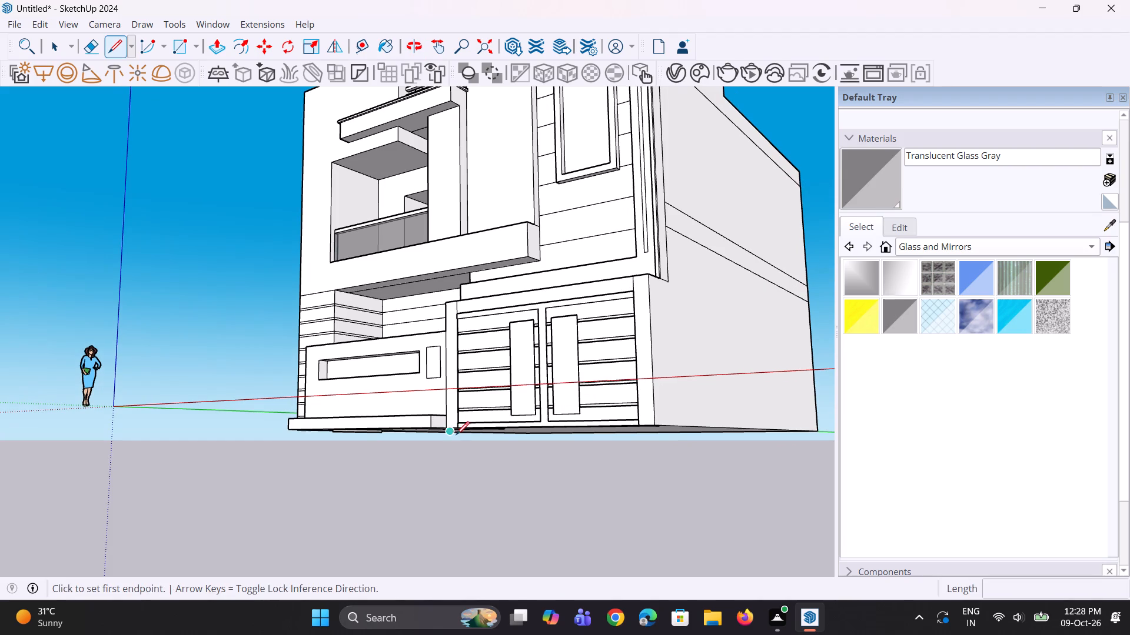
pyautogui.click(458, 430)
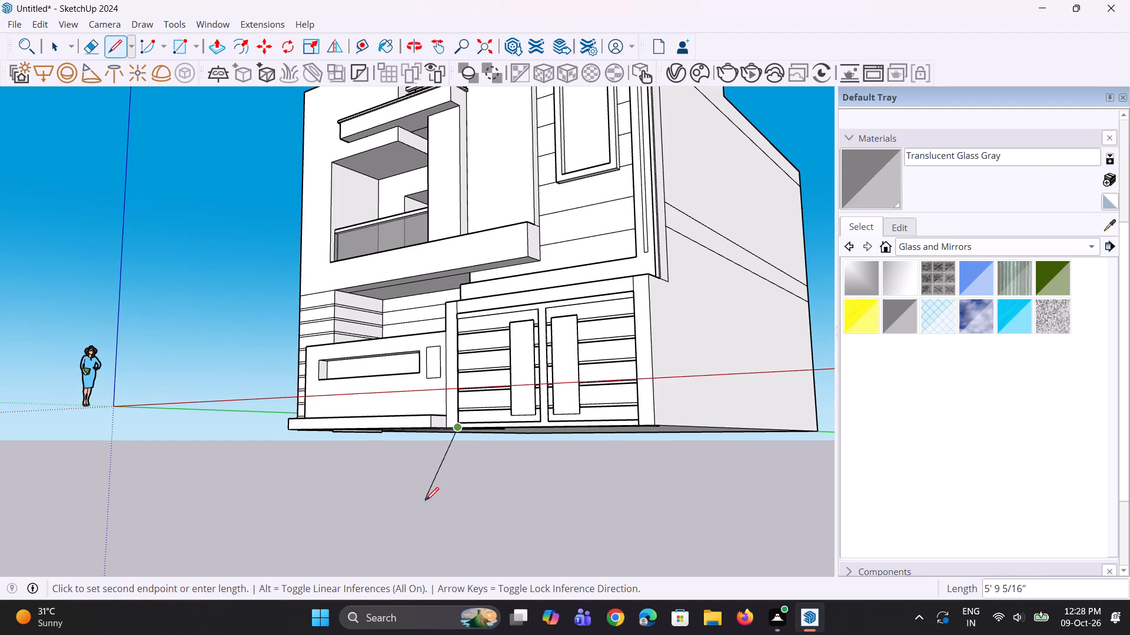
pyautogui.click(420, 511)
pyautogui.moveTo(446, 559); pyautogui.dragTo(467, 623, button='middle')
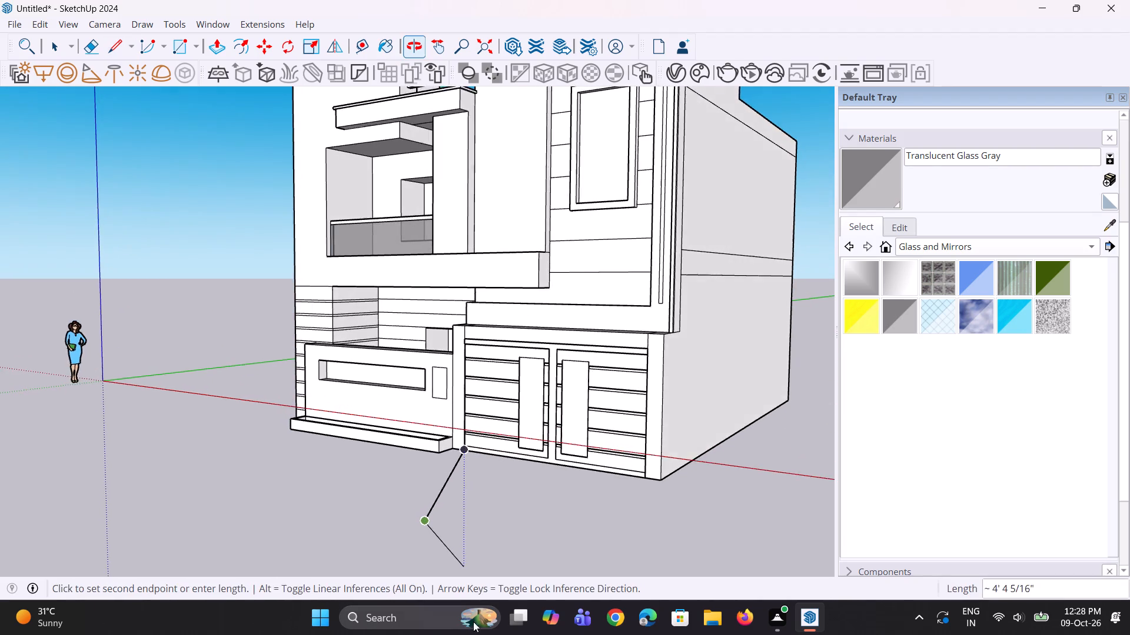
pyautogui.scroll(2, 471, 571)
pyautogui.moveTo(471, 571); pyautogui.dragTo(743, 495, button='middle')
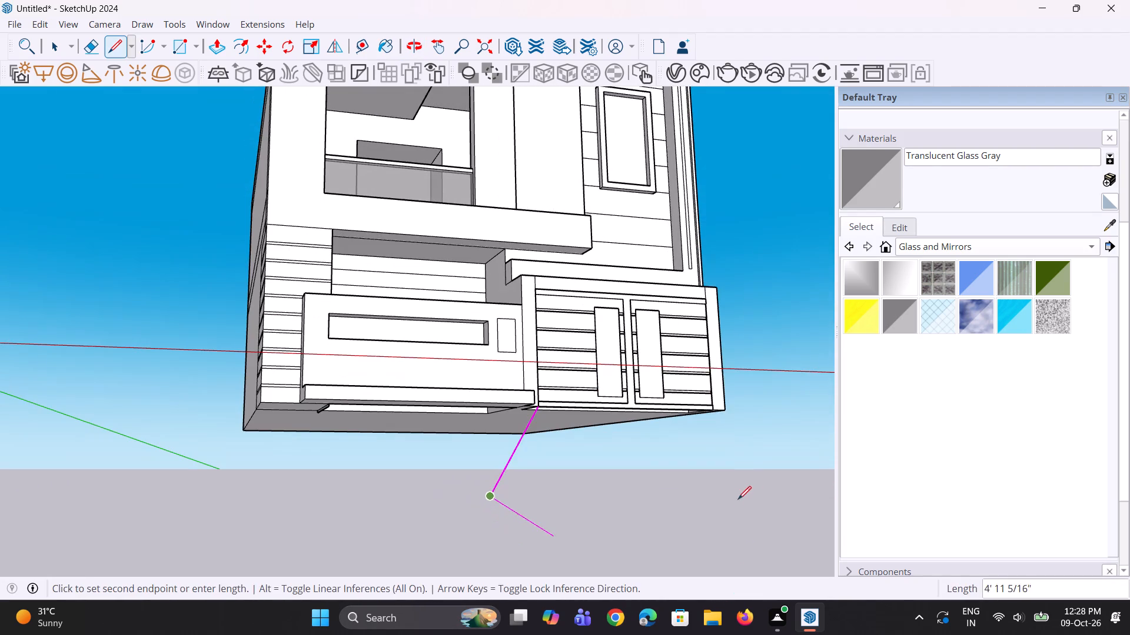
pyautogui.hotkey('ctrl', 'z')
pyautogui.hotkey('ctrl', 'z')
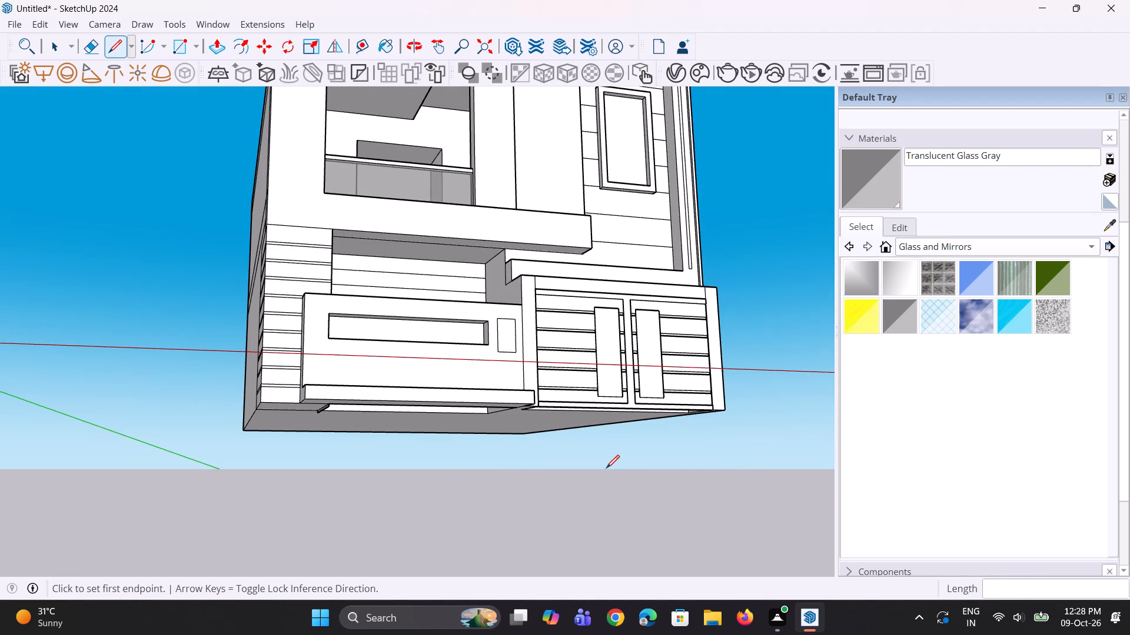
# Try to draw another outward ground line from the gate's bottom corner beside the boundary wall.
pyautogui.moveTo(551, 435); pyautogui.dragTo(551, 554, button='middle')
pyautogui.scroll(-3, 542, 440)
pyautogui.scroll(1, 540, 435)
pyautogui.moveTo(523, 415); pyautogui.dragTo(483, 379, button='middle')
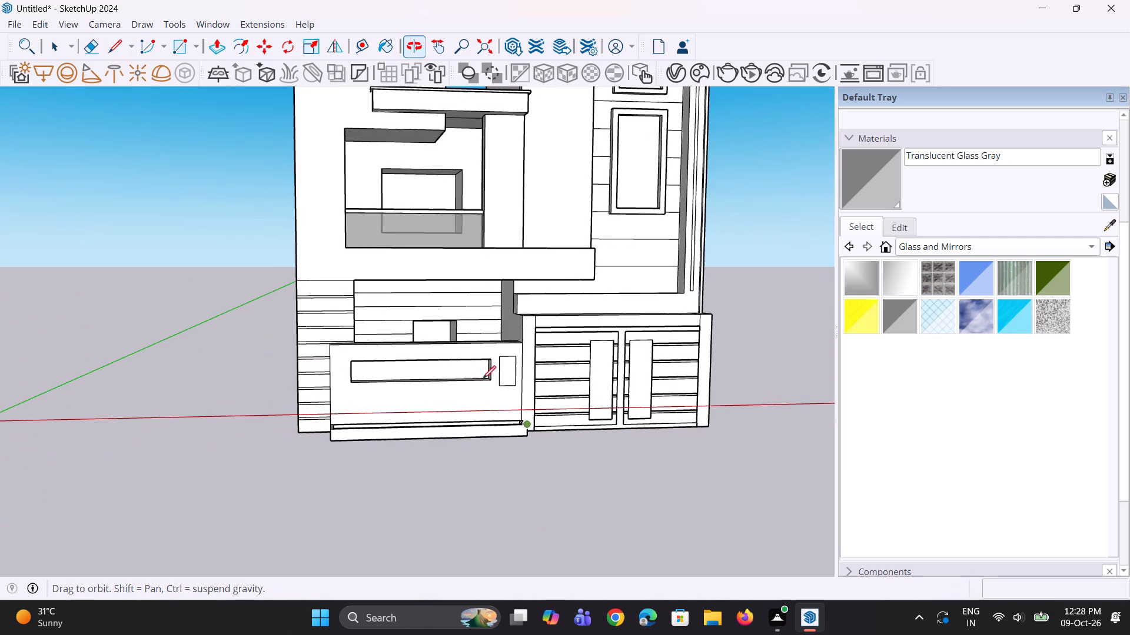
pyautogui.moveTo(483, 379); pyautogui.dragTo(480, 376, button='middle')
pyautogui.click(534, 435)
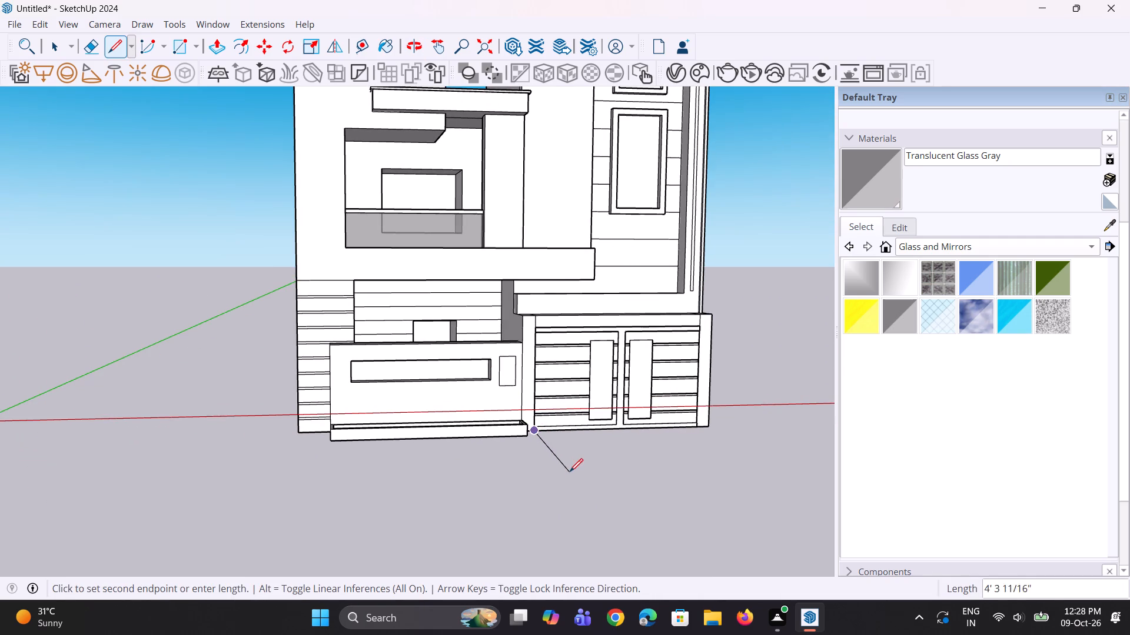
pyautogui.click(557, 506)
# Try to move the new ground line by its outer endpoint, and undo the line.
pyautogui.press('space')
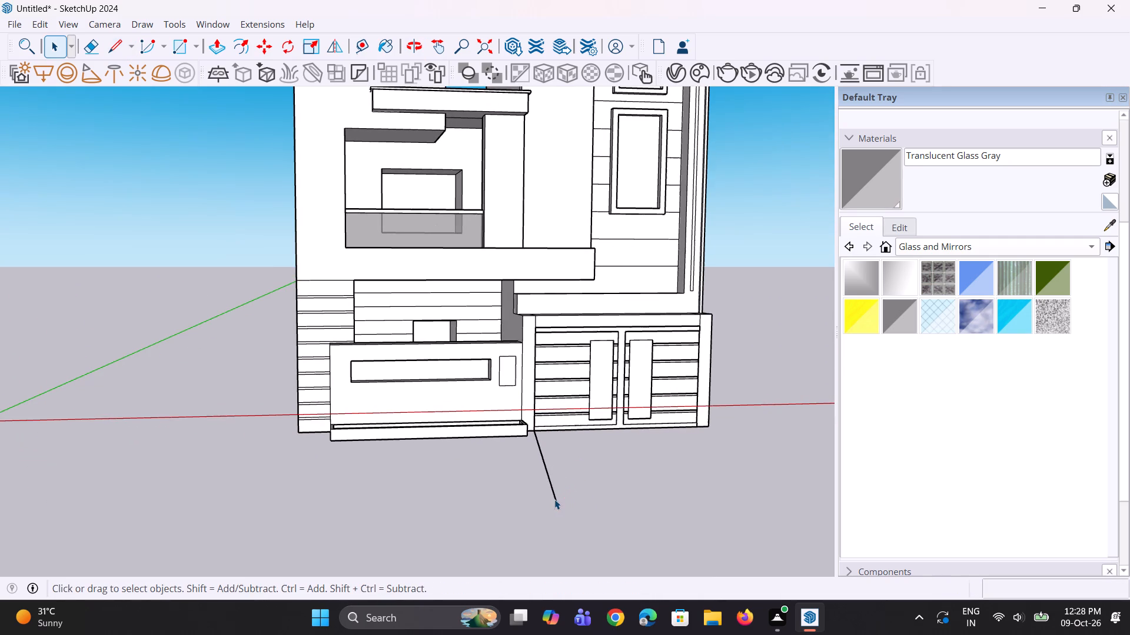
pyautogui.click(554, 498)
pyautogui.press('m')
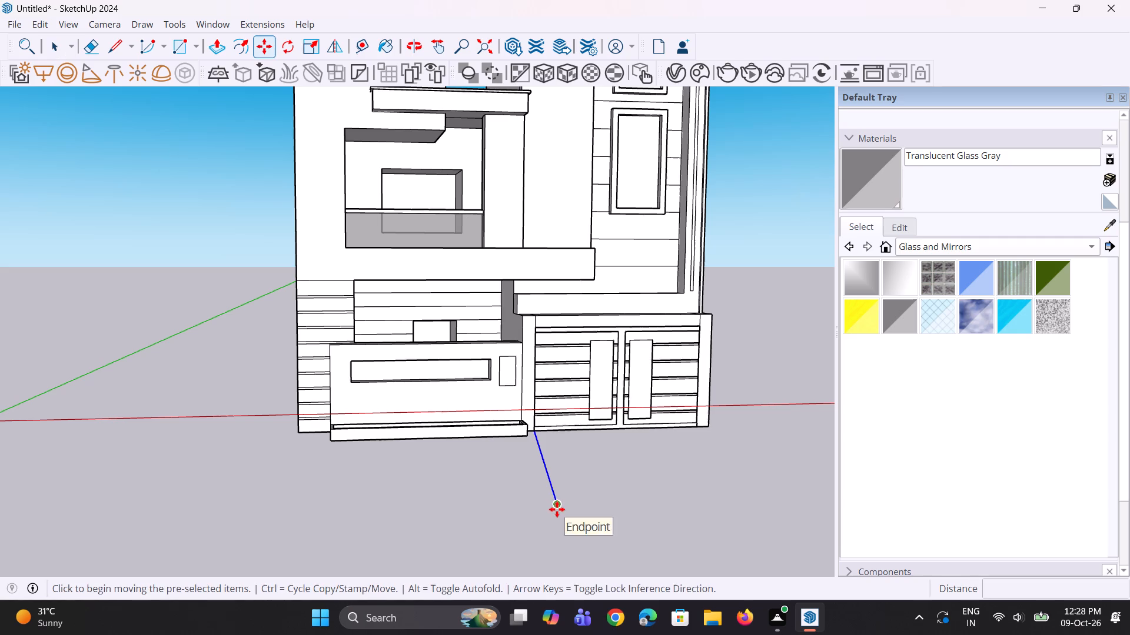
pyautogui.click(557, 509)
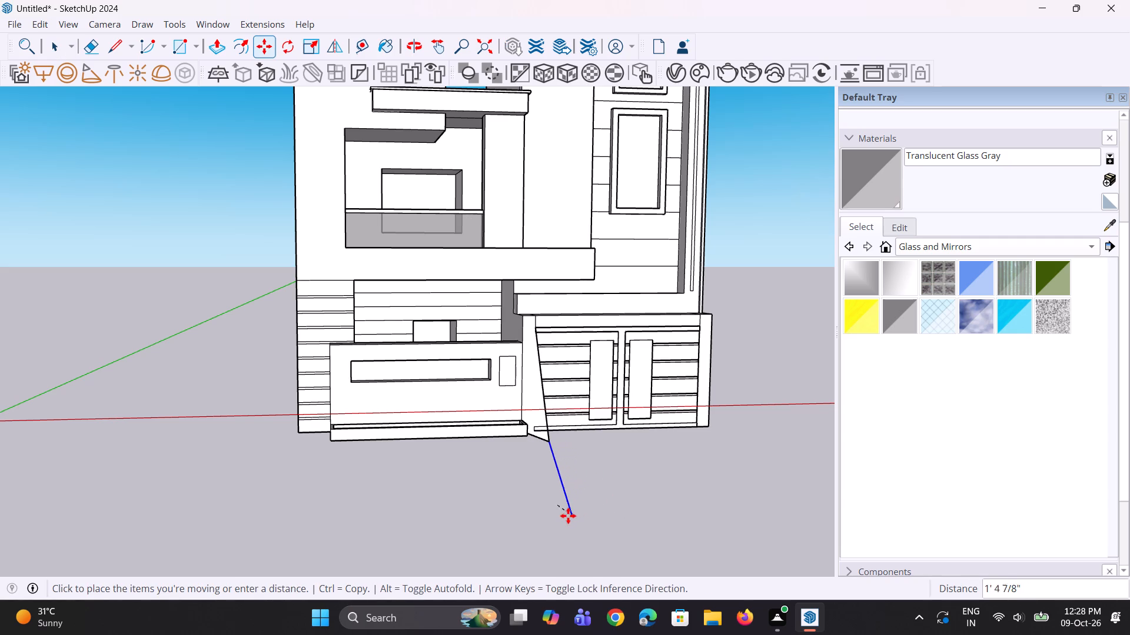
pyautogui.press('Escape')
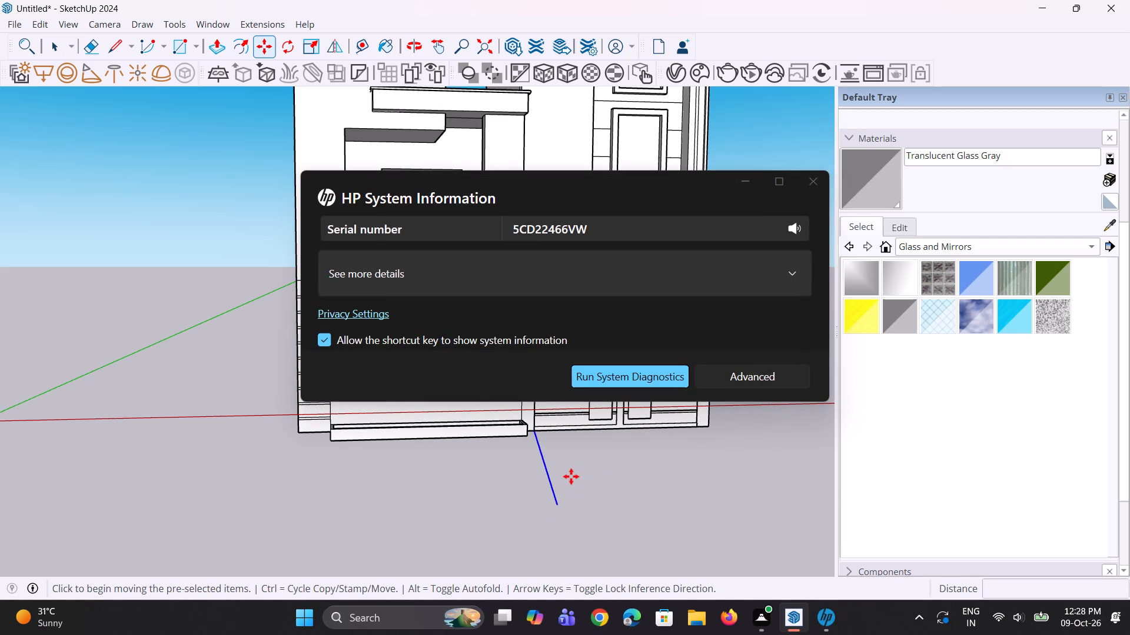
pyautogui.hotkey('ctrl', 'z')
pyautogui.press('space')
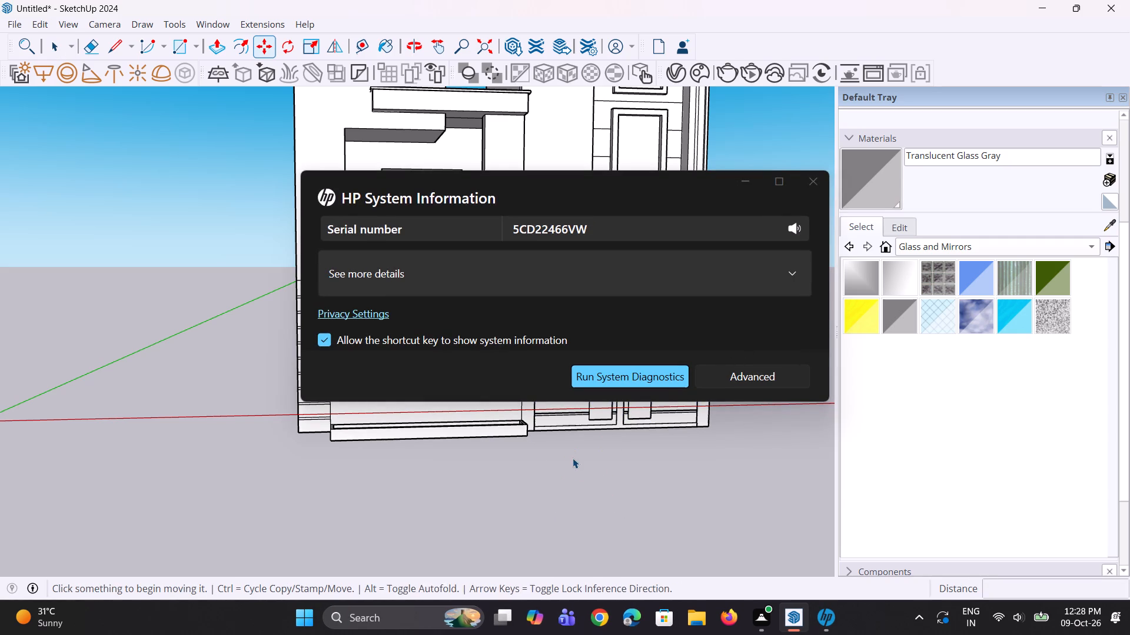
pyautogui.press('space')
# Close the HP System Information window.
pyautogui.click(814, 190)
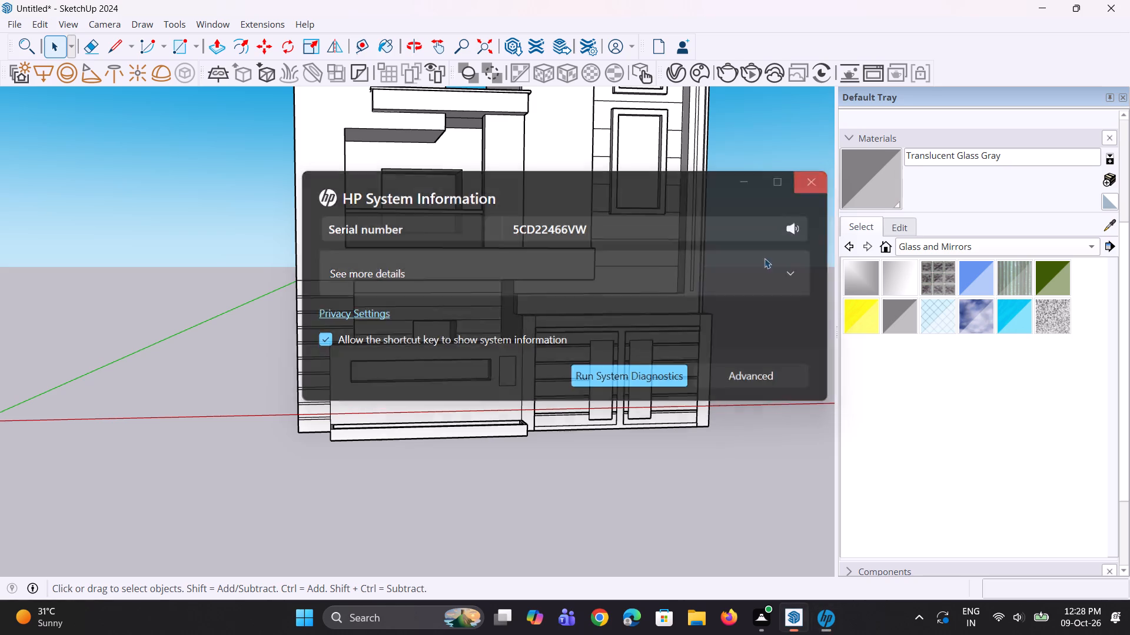
# Examine the front elevation around the gate, the boundary wall and the recess behind it.
pyautogui.scroll(-4, 569, 383)
pyautogui.moveTo(559, 420); pyautogui.dragTo(513, 407, button='middle')
pyautogui.press('space')
pyautogui.press('space')
pyautogui.scroll(4, 596, 437)
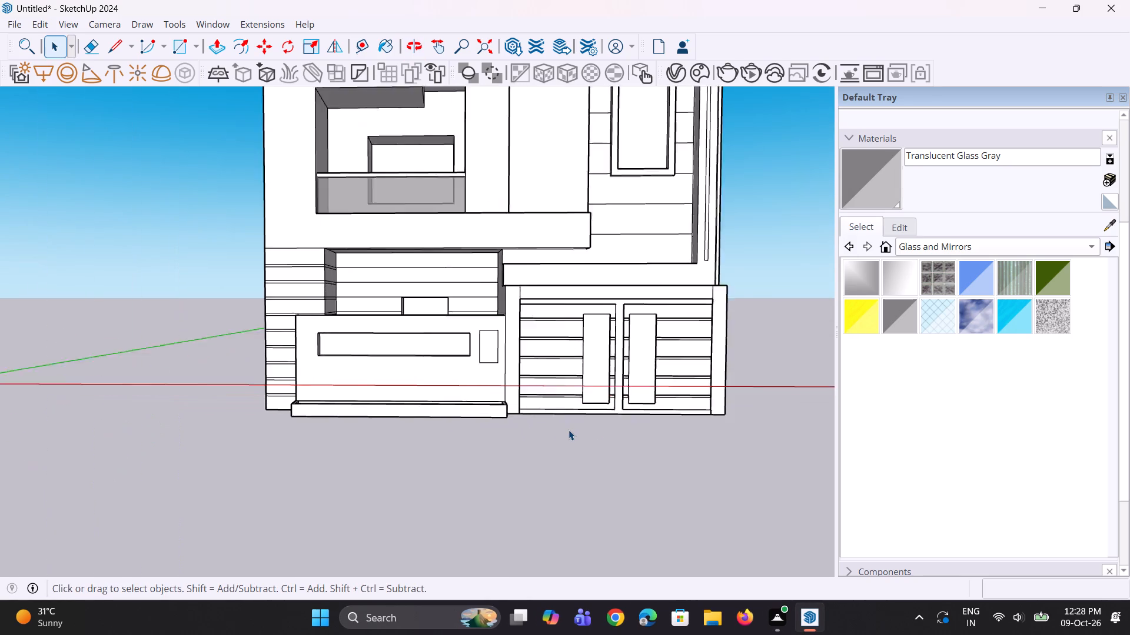
pyautogui.scroll(6, 569, 430)
pyautogui.moveTo(540, 430); pyautogui.dragTo(563, 441, button='middle')
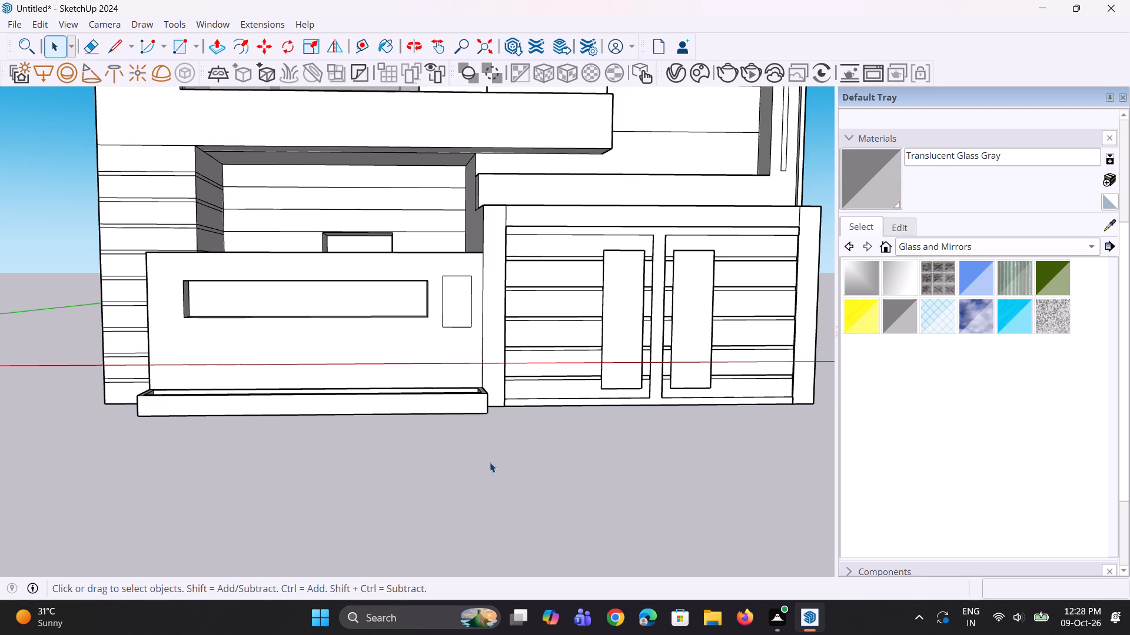
pyautogui.scroll(-2, 493, 470)
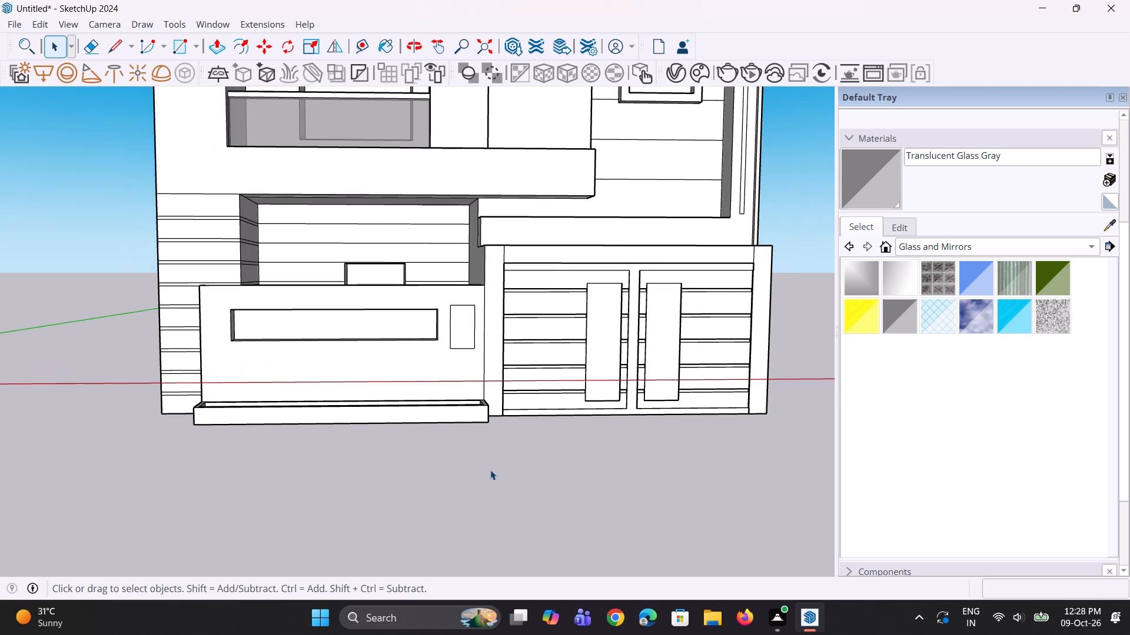
pyautogui.scroll(-1, 473, 465)
pyautogui.moveTo(475, 477); pyautogui.dragTo(500, 512, button='middle')
pyautogui.press('space')
pyautogui.press('space')
pyautogui.click(519, 506)
pyautogui.moveTo(527, 499); pyautogui.dragTo(502, 488, button='middle')
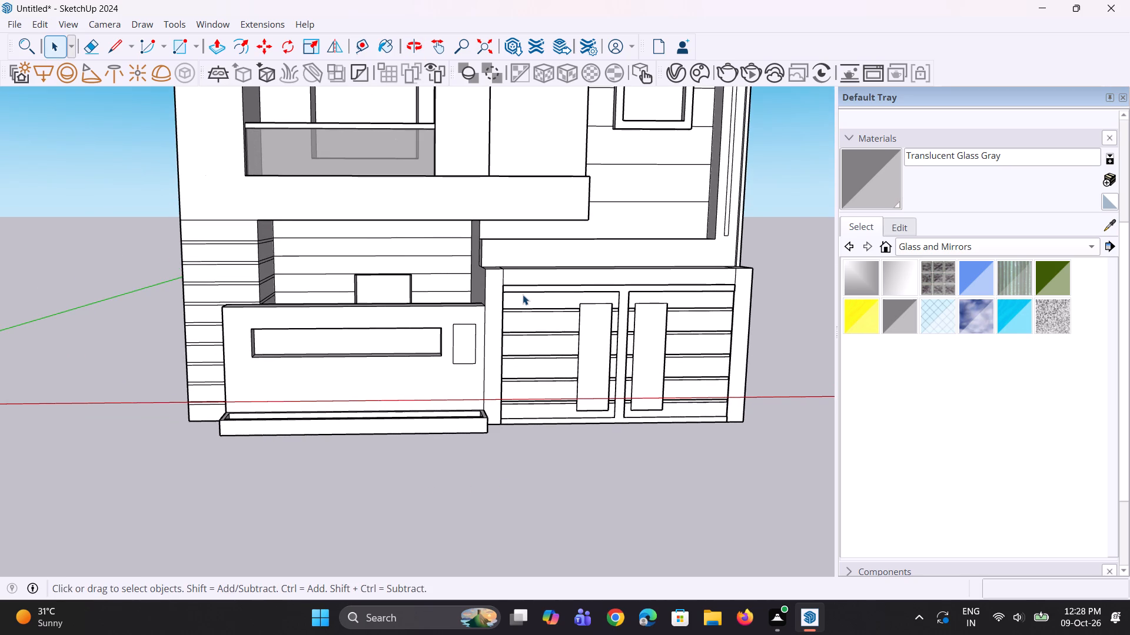
pyautogui.scroll(-2, 523, 295)
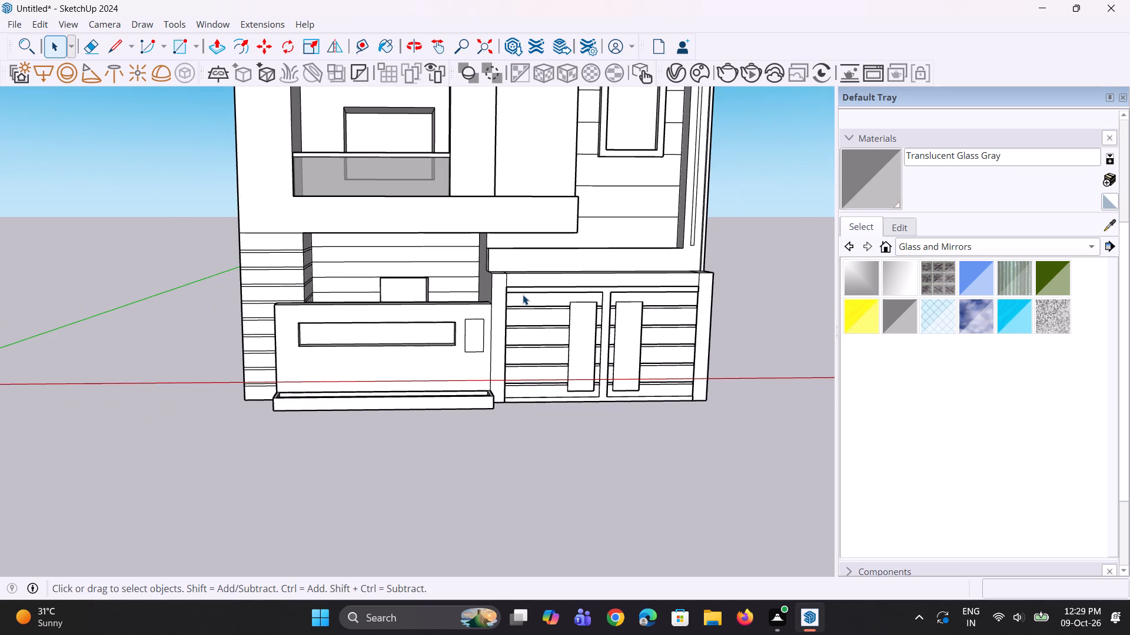
pyautogui.scroll(-3, 523, 302)
pyautogui.moveTo(517, 306); pyautogui.dragTo(496, 291, button='middle')
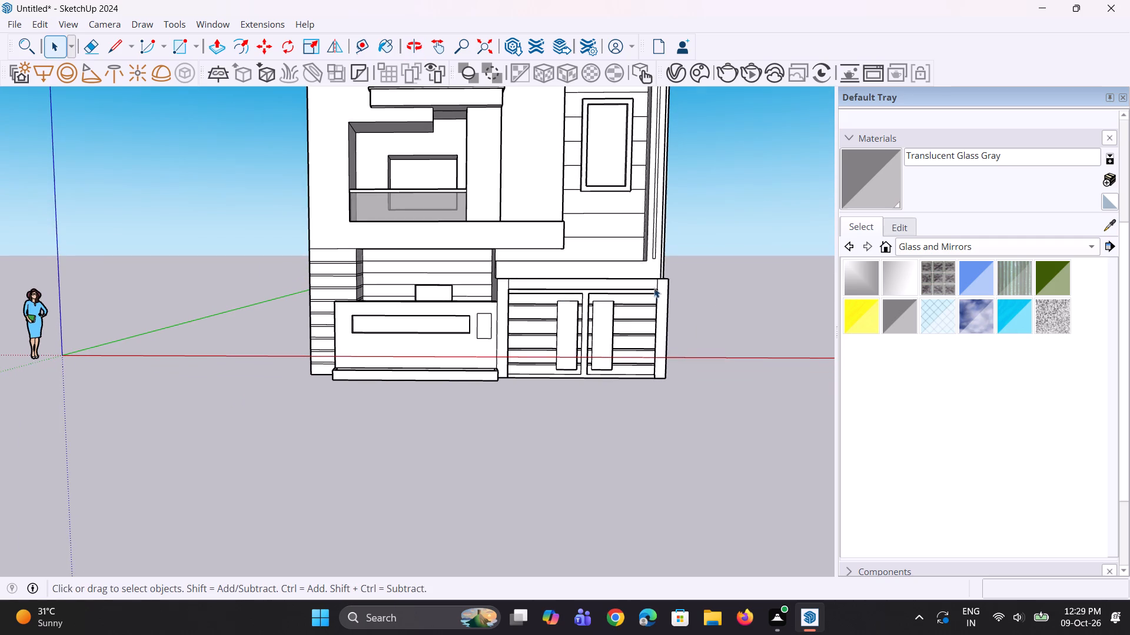
pyautogui.click(701, 282)
pyautogui.moveTo(509, 323); pyautogui.dragTo(450, 302, button='middle')
pyautogui.scroll(9, 433, 289)
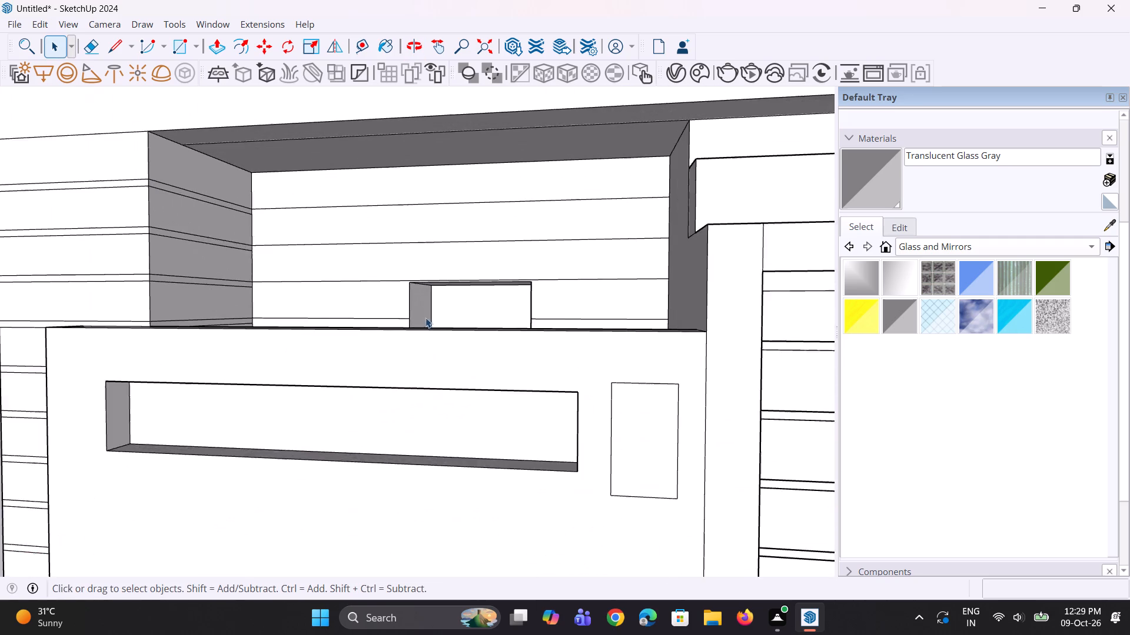
pyautogui.scroll(3, 426, 317)
pyautogui.moveTo(440, 296); pyautogui.dragTo(462, 305, button='middle')
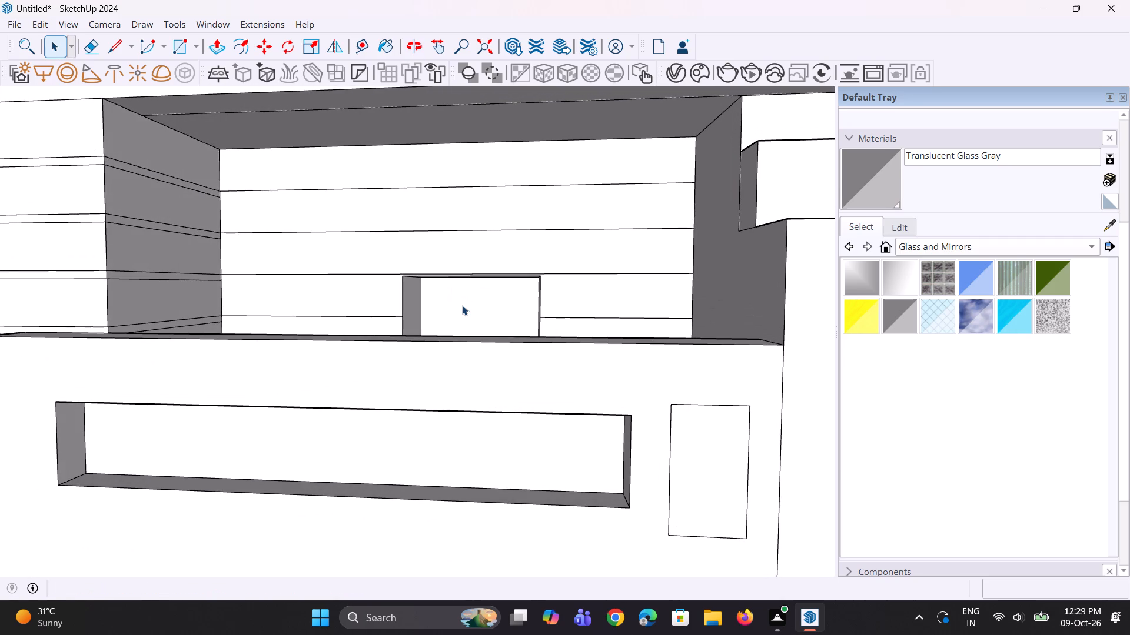
pyautogui.scroll(1, 462, 305)
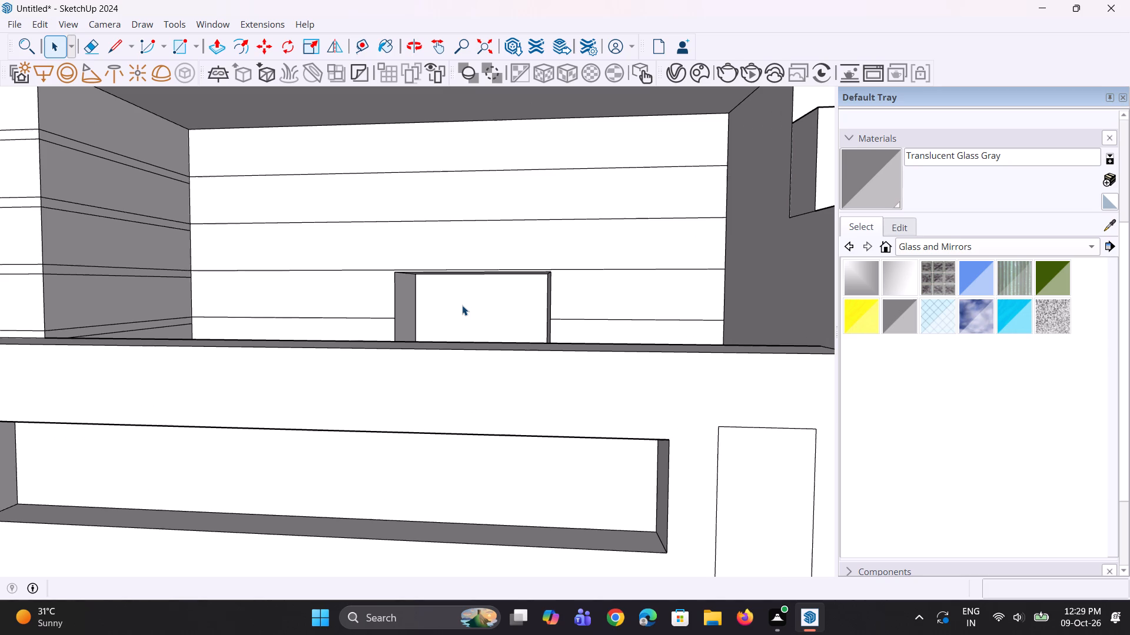
pyautogui.scroll(-7, 462, 305)
pyautogui.moveTo(456, 340); pyautogui.dragTo(510, 328, button='middle')
pyautogui.scroll(-3, 357, 343)
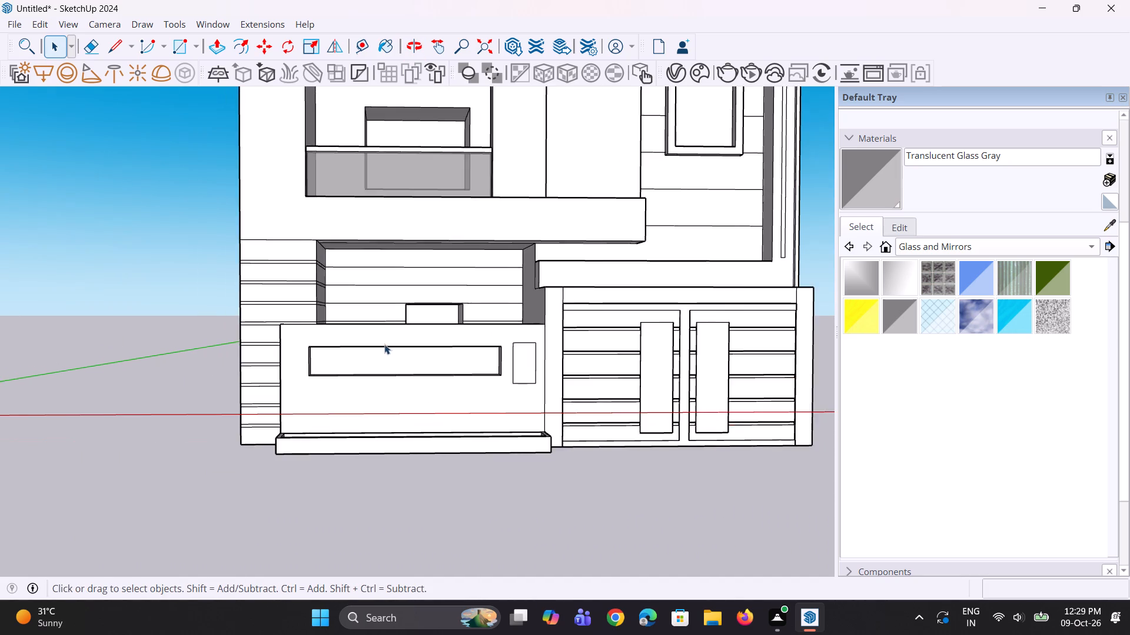
# Draw a rectangle about 2' 4" by 1' 5 1/2" on the grooved wall strip beside the ground-floor recess.
pyautogui.scroll(-1, 342, 344)
pyautogui.moveTo(340, 345); pyautogui.dragTo(370, 345, button='middle')
pyautogui.press('r')
pyautogui.scroll(8, 292, 275)
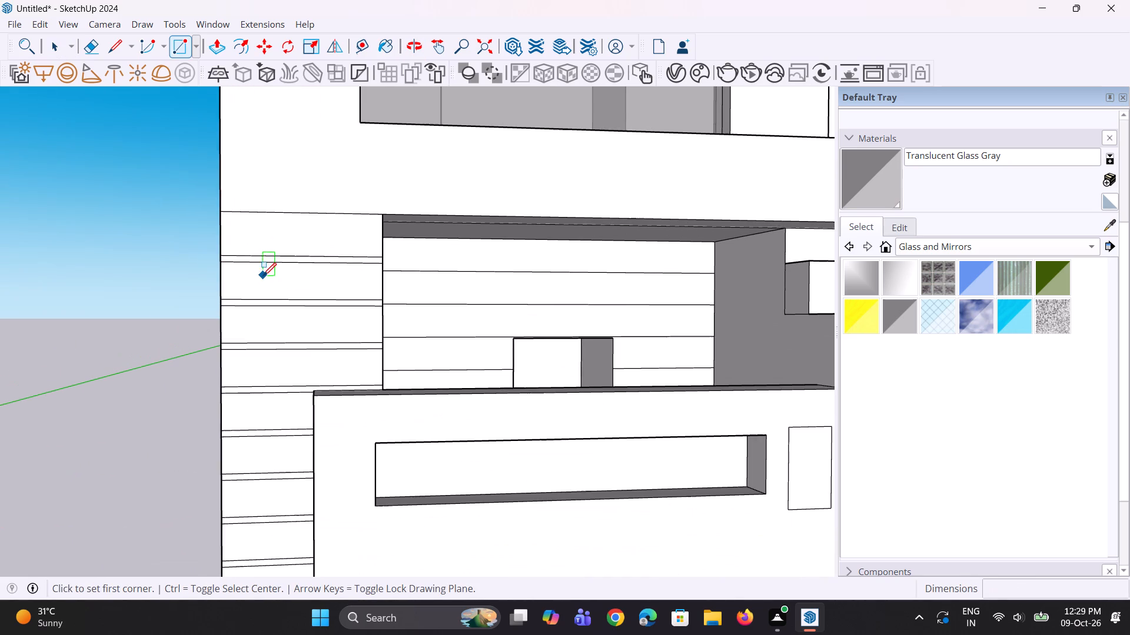
pyautogui.click(273, 266)
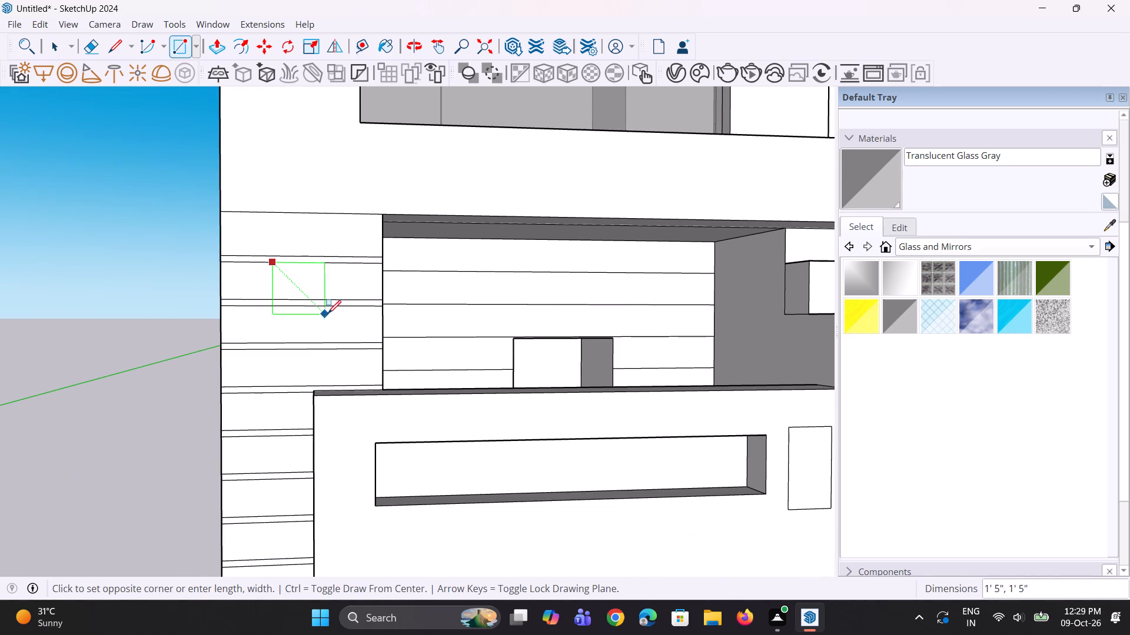
pyautogui.click(360, 318)
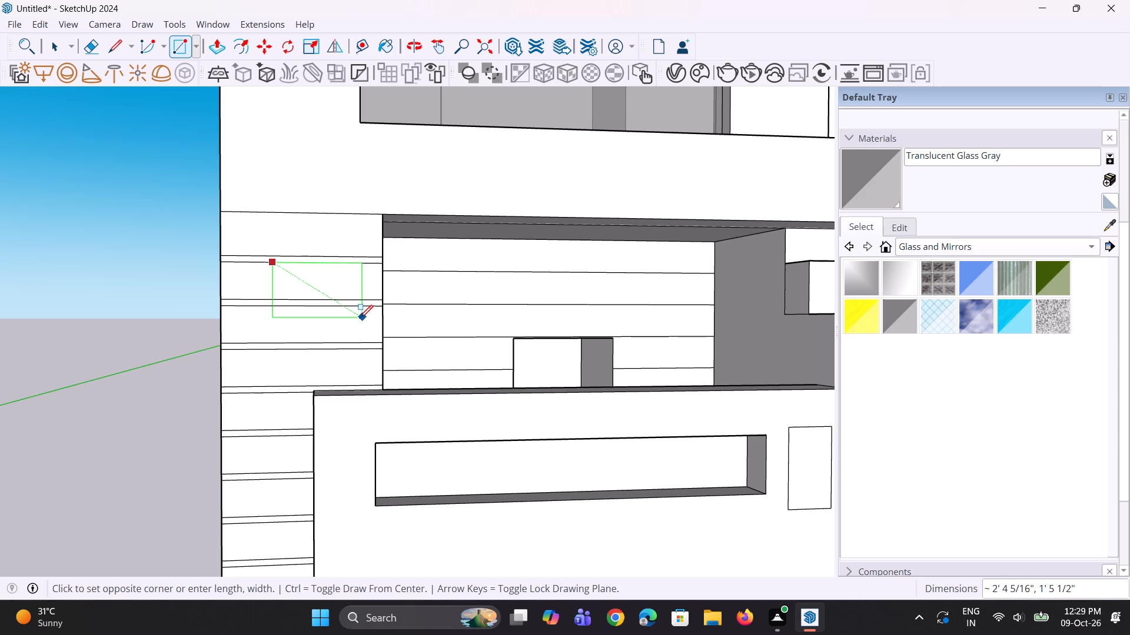
pyautogui.press('space')
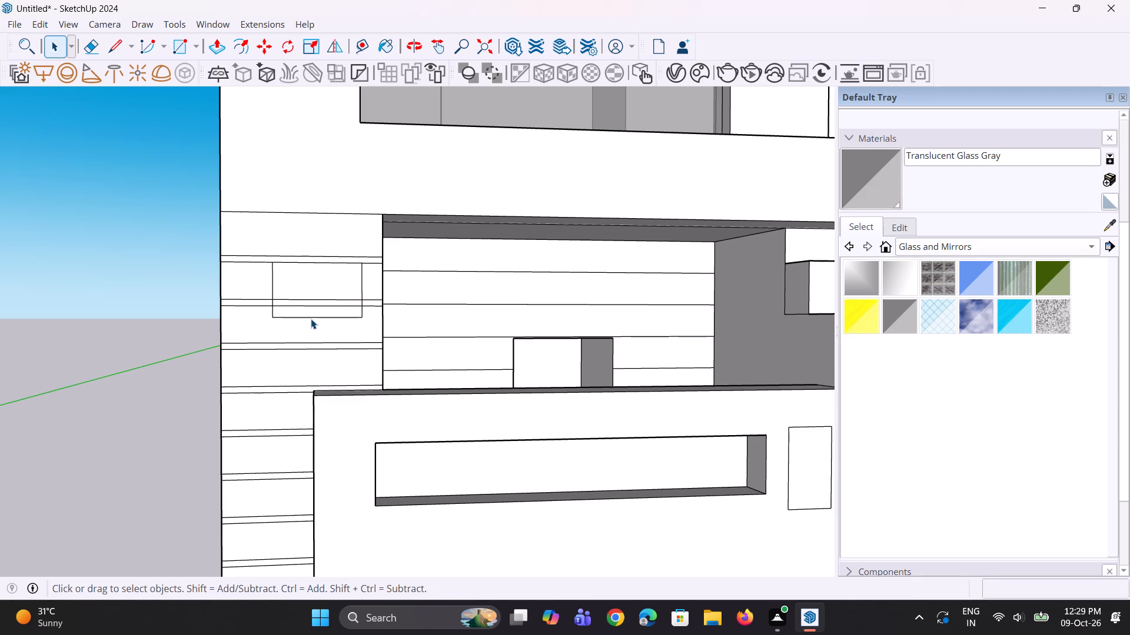
# Widen the rectangle by moving its vertical edge nearest the building's outer corner outward about 3 15/16" along the red axis.
pyautogui.click(311, 319)
pyautogui.click(271, 286)
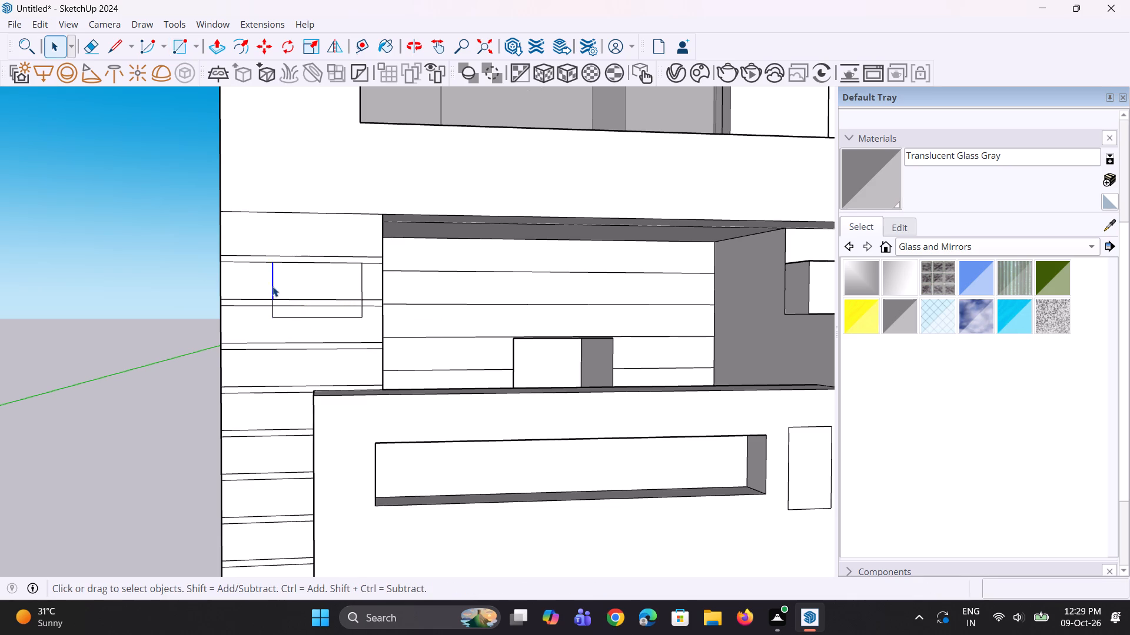
pyautogui.scroll(3, 272, 280)
pyautogui.keyDown('ctrl'); pyautogui.click(275, 308); pyautogui.keyUp('ctrl')
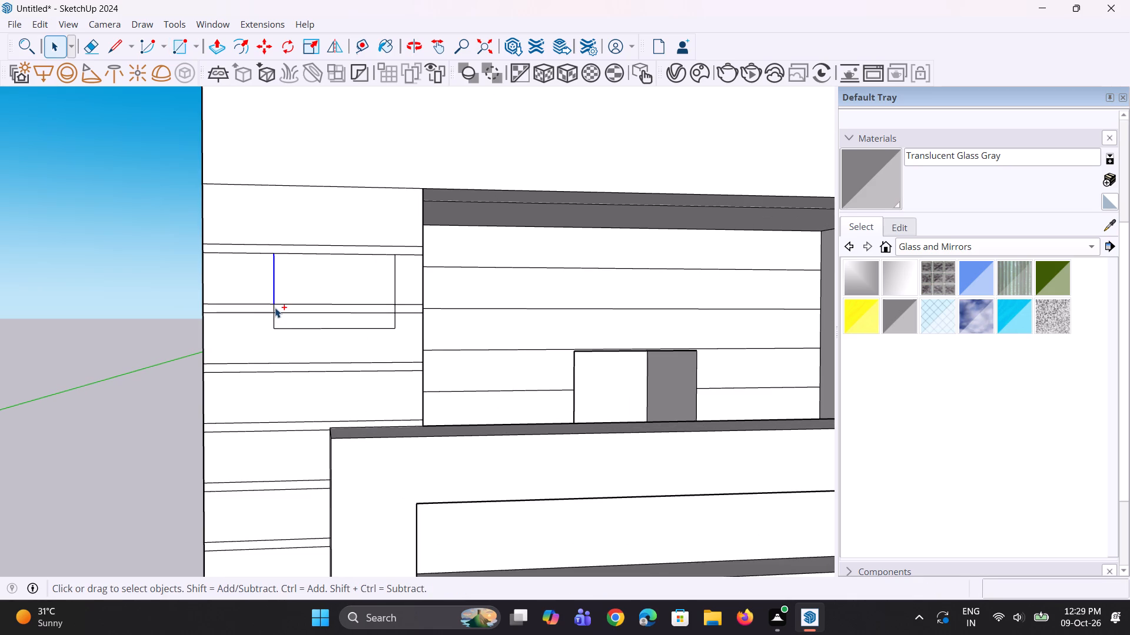
pyautogui.keyDown('ctrl'); pyautogui.click(274, 322); pyautogui.keyUp('ctrl')
pyautogui.press('m')
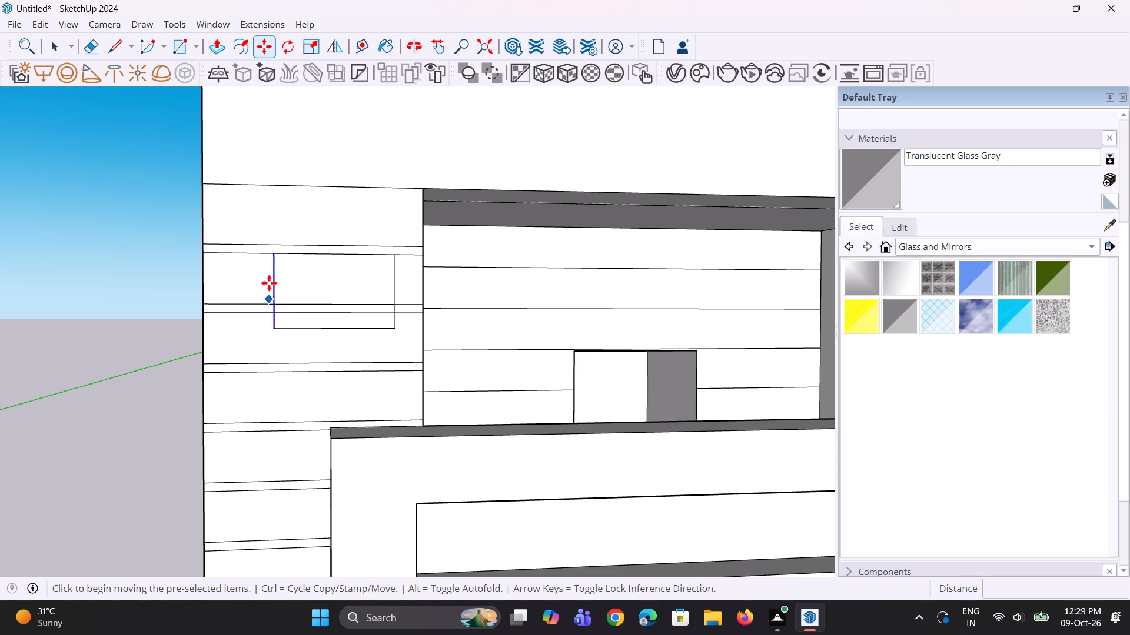
pyautogui.click(270, 257)
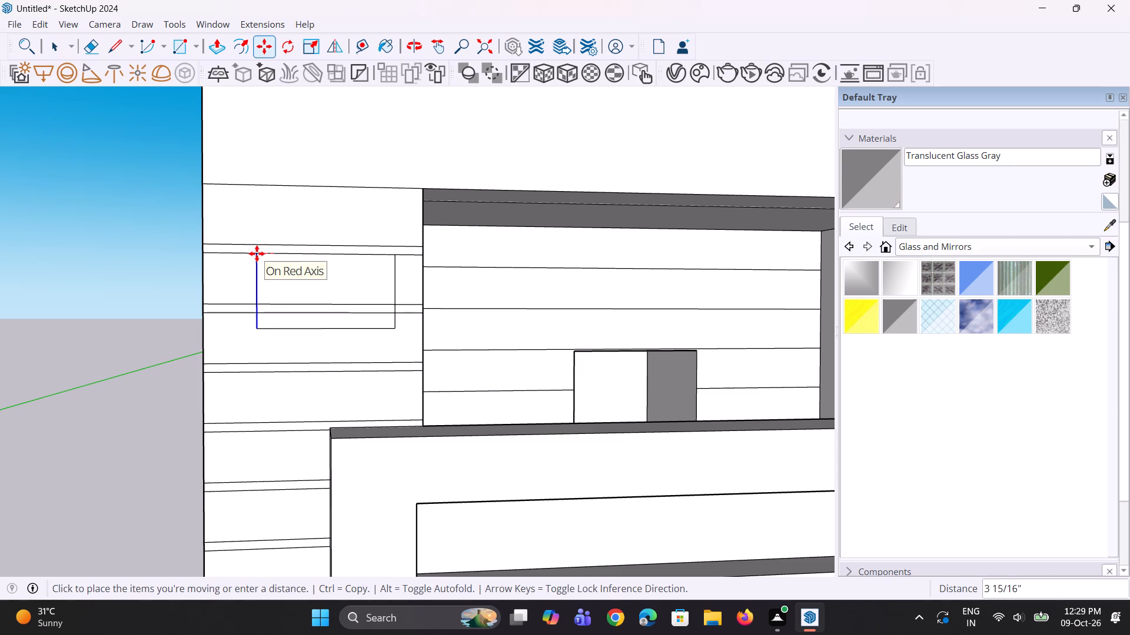
pyautogui.click(257, 253)
pyautogui.press('space')
pyautogui.press('space')
# Erase the two groove lines crossing the inside of the rectangle to leave one plain face.
pyautogui.scroll(-3, 354, 327)
pyautogui.moveTo(317, 335); pyautogui.dragTo(284, 335, button='middle')
pyautogui.click(308, 294)
pyautogui.scroll(2, 303, 312)
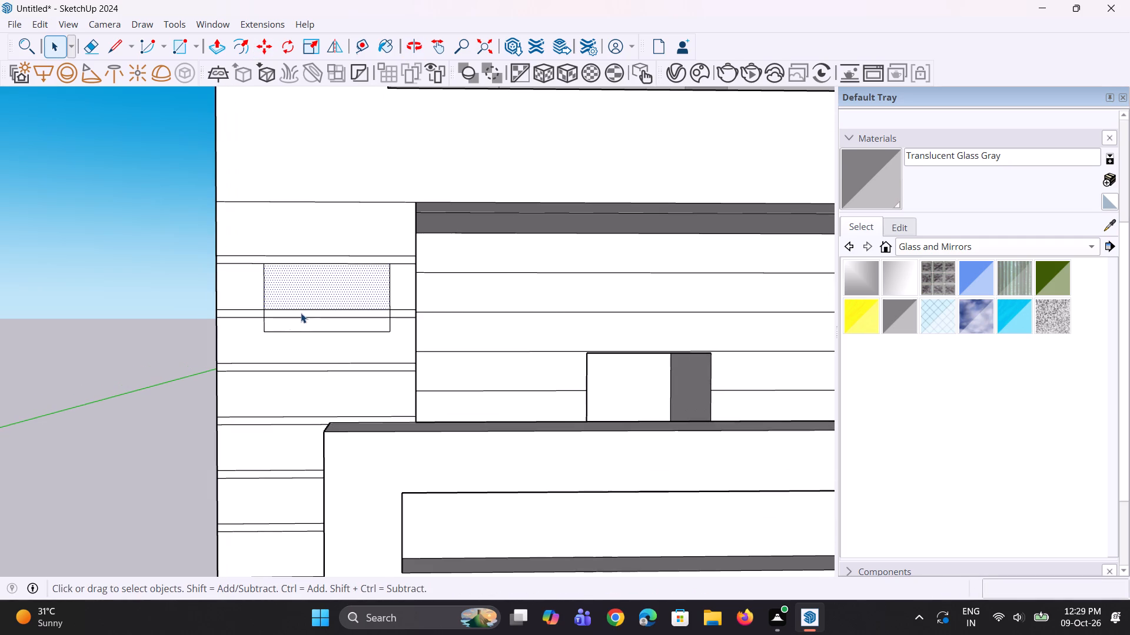
pyautogui.keyDown('ctrl'); pyautogui.click(294, 314); pyautogui.keyUp('ctrl')
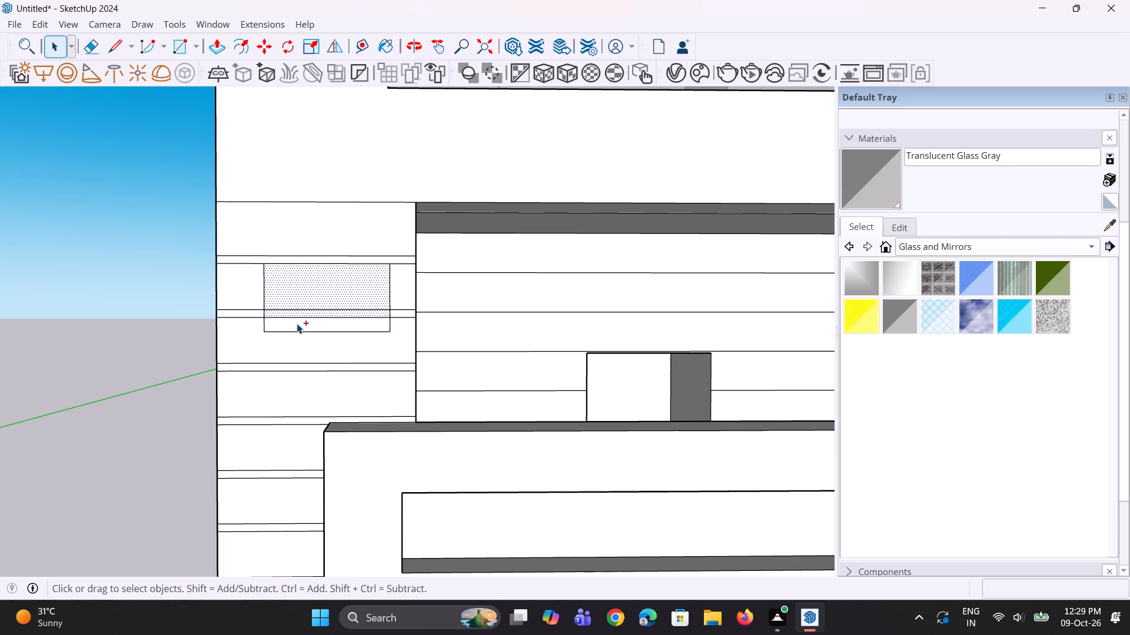
pyautogui.keyDown('ctrl'); pyautogui.click(297, 323); pyautogui.keyUp('ctrl')
pyautogui.press('Escape')
pyautogui.press('e')
pyautogui.press('e')
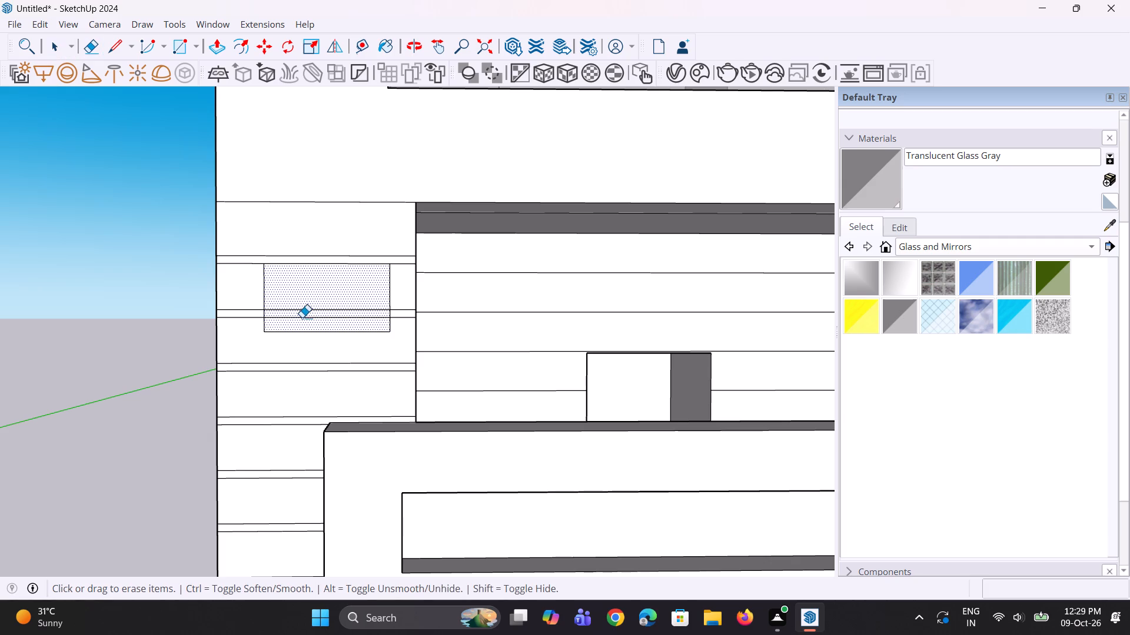
pyautogui.click(303, 314)
pyautogui.moveTo(308, 307); pyautogui.dragTo(310, 315)
pyautogui.press('c')
pyautogui.press('c')
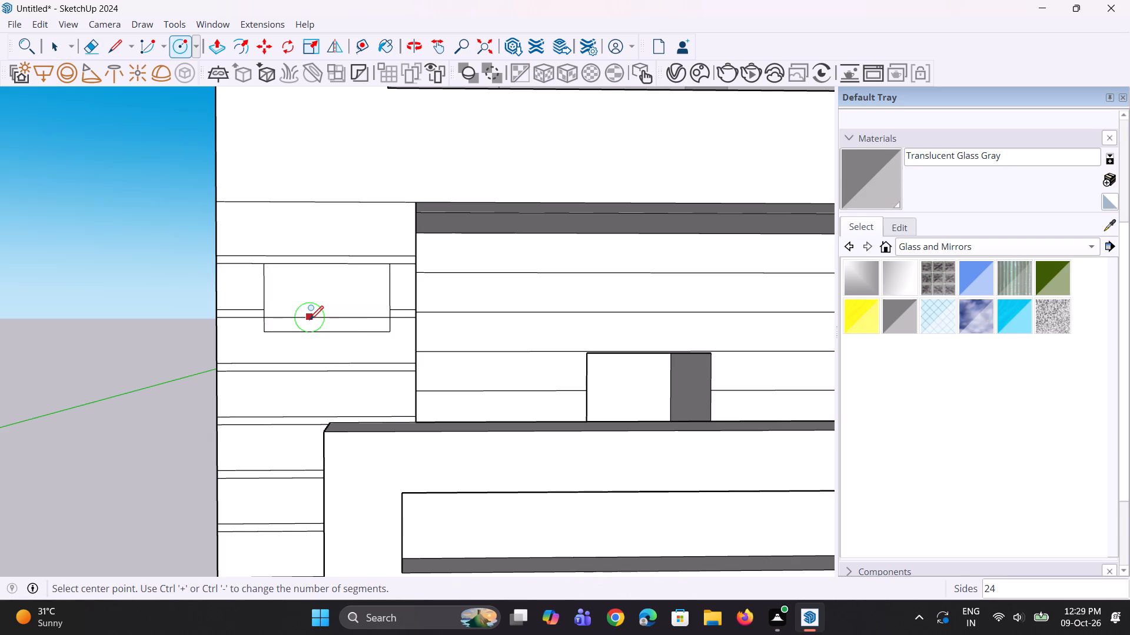
pyautogui.press('e')
pyautogui.click(310, 317)
pyautogui.scroll(-3, 316, 321)
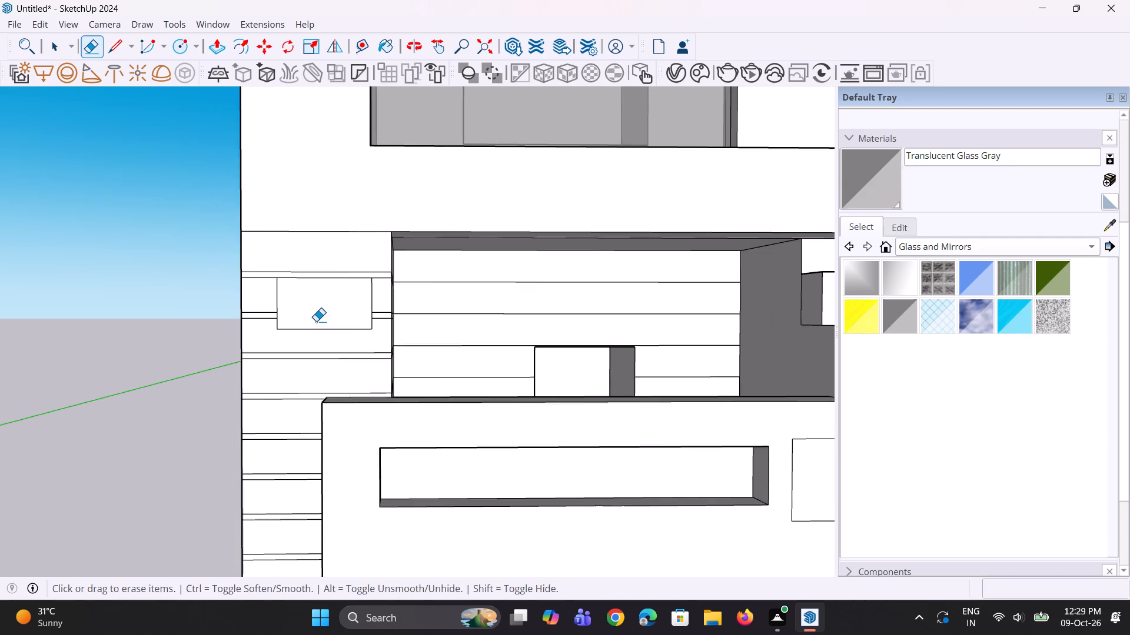
# Offset the rectangle's outline slightly outward to form a narrow frame border around it.
pyautogui.moveTo(289, 324); pyautogui.dragTo(301, 355, button='middle')
pyautogui.scroll(2, 291, 330)
pyautogui.press('space')
pyautogui.press('space')
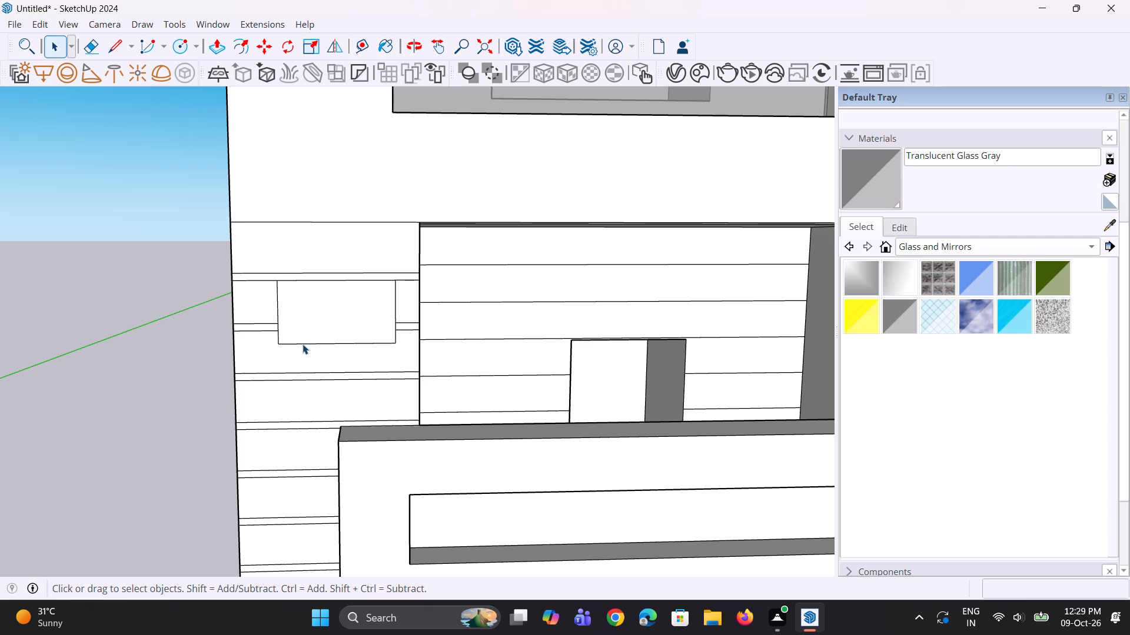
pyautogui.click(317, 329)
pyautogui.press('f')
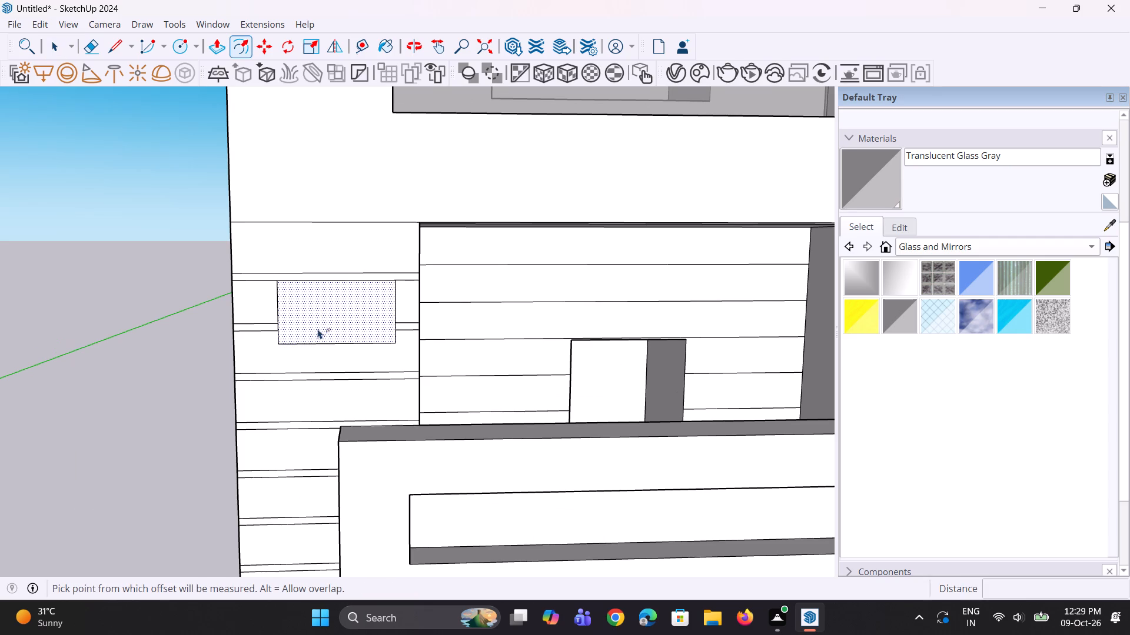
pyautogui.click(330, 334)
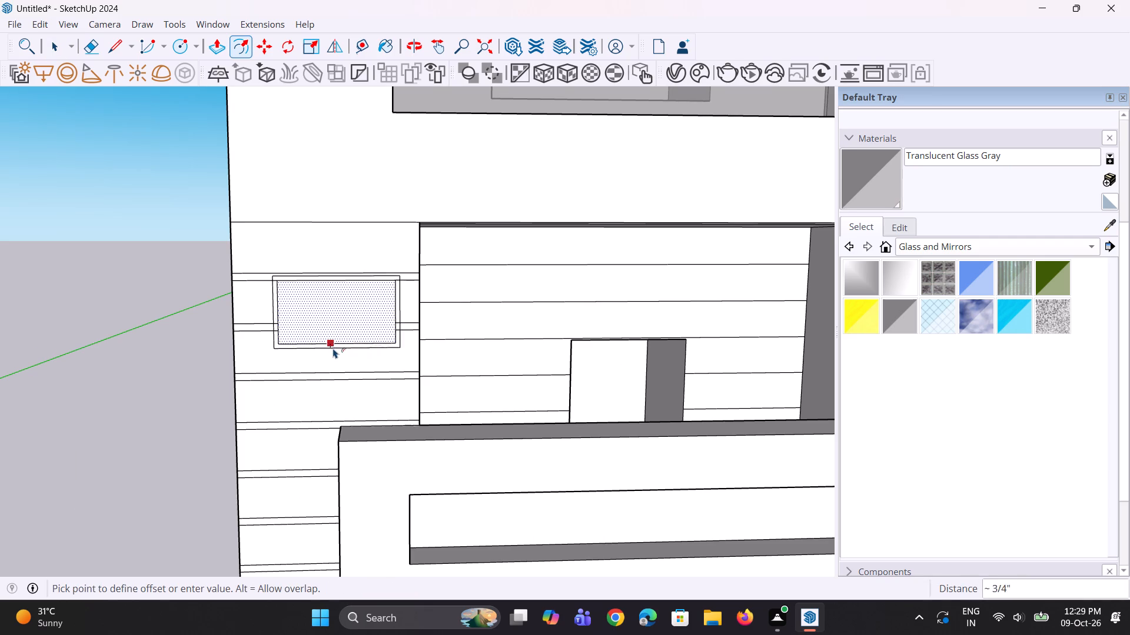
pyautogui.click(334, 350)
pyautogui.press('space')
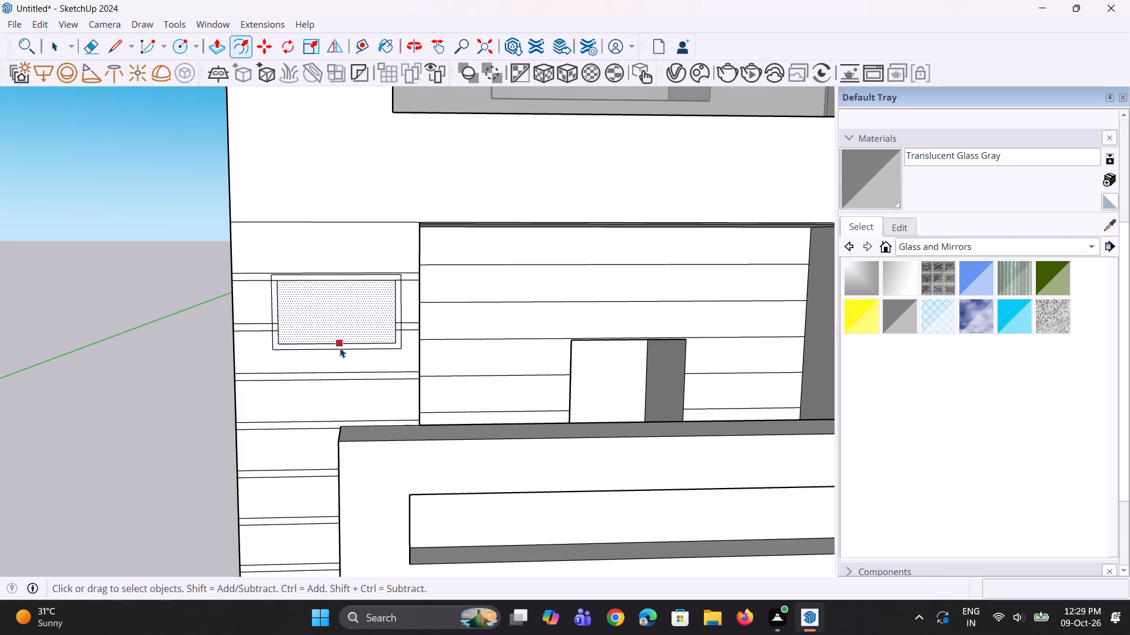
# Erase the groove line segments that cross the frame border on both sides of the rectangle.
pyautogui.scroll(4, 297, 270)
pyautogui.moveTo(244, 297); pyautogui.dragTo(246, 288, button='middle')
pyautogui.scroll(2, 262, 285)
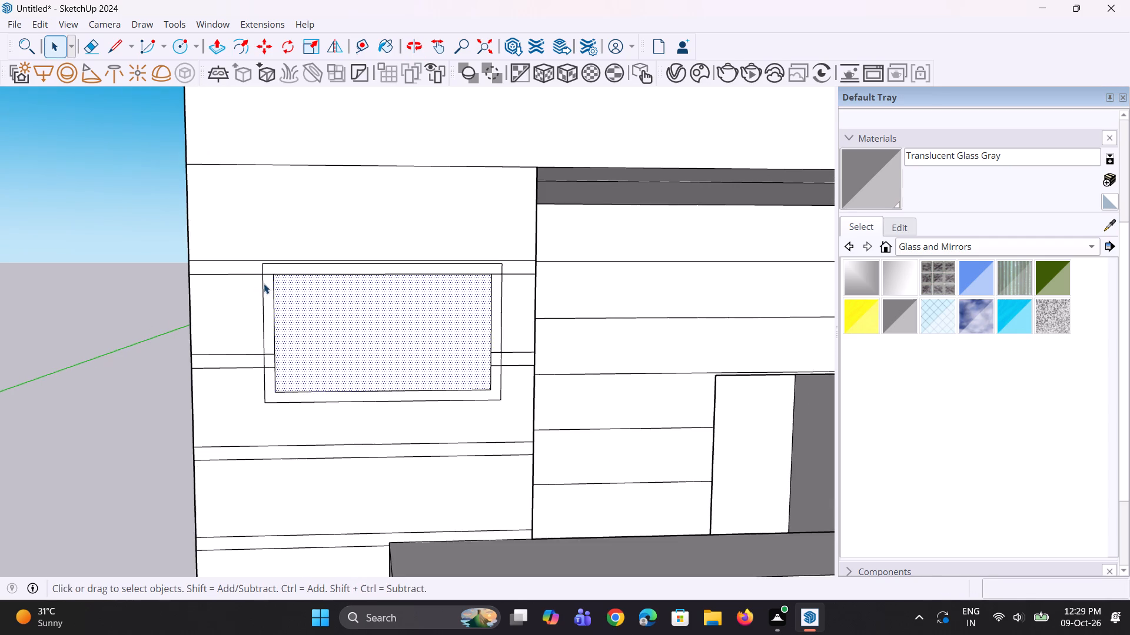
pyautogui.press('e')
pyautogui.scroll(4, 264, 283)
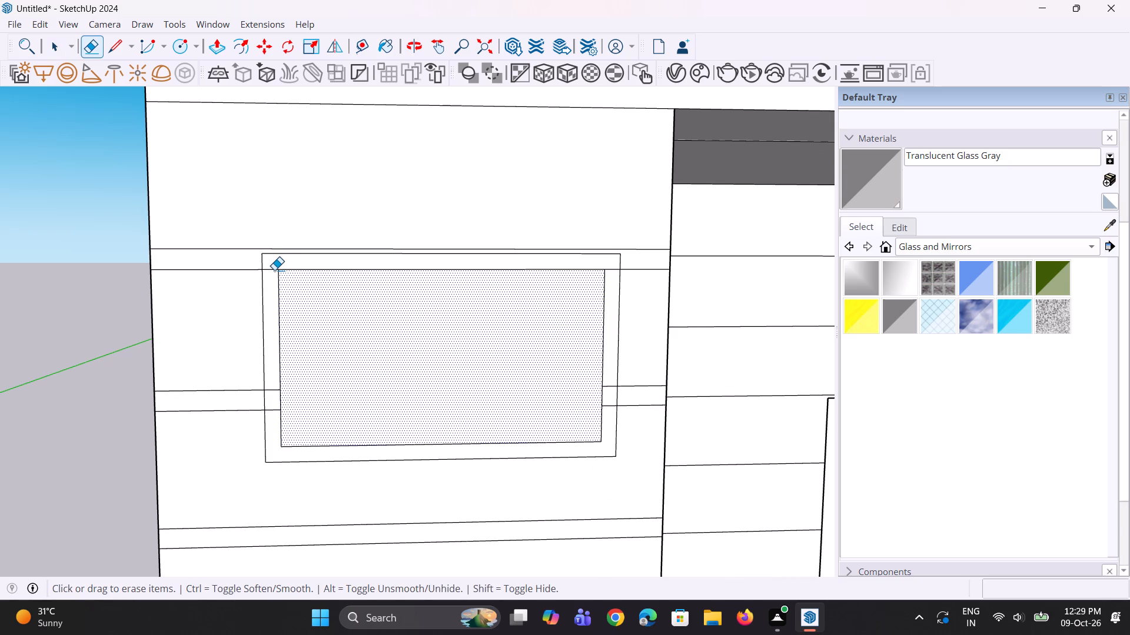
pyautogui.click(274, 270)
pyautogui.scroll(4, 270, 402)
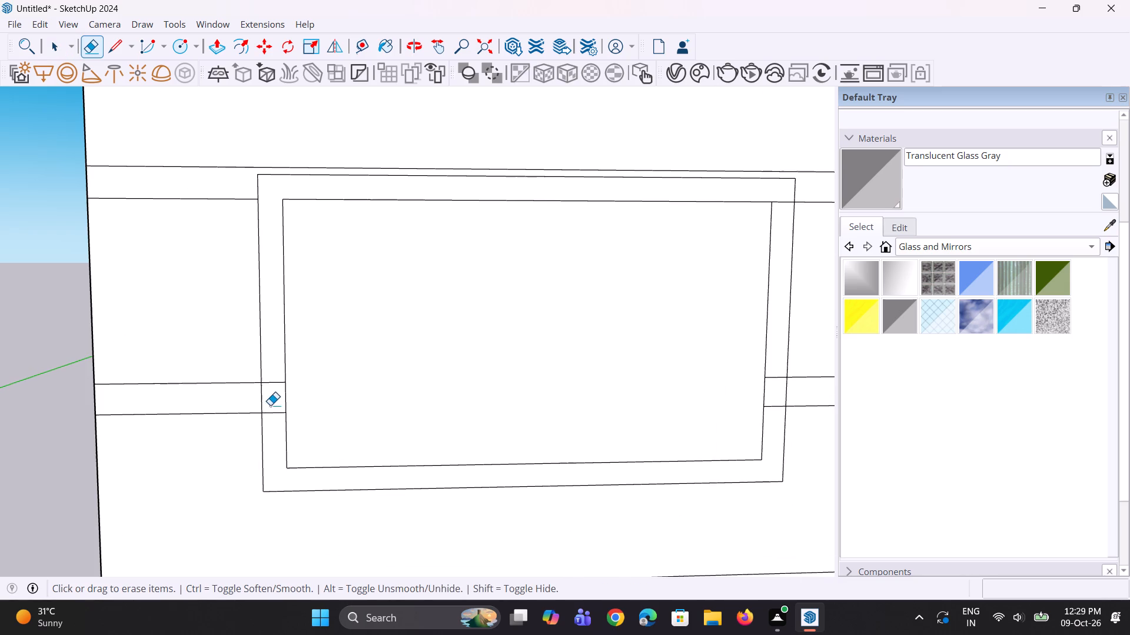
pyautogui.moveTo(274, 382); pyautogui.dragTo(275, 419)
pyautogui.scroll(-7, 272, 417)
pyautogui.scroll(3, 487, 312)
pyautogui.scroll(2, 544, 303)
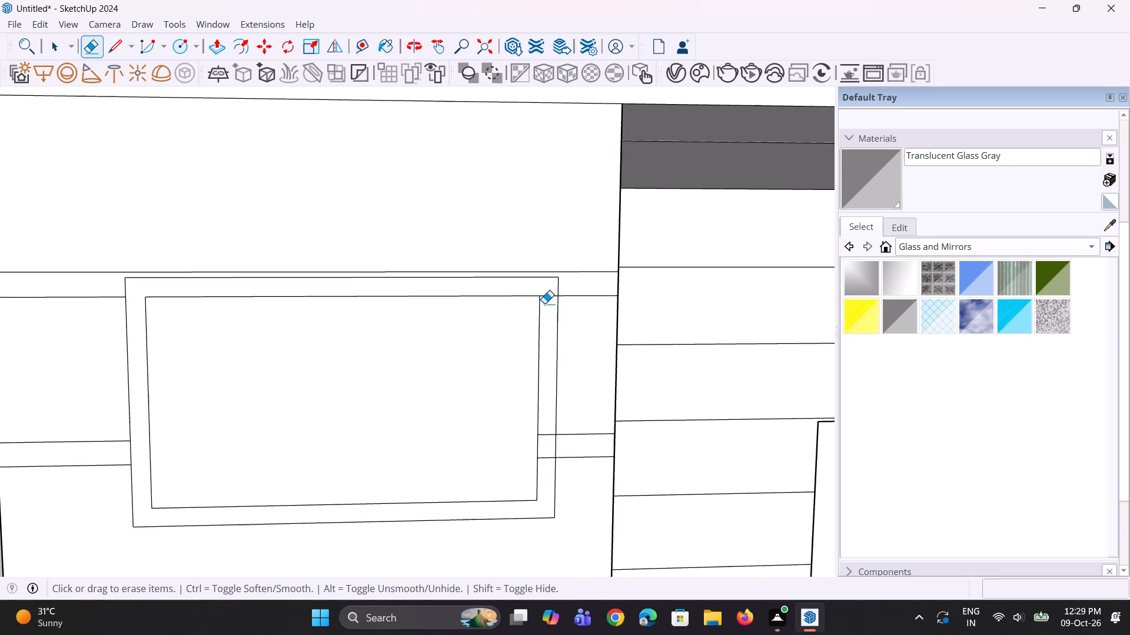
pyautogui.scroll(1, 544, 303)
pyautogui.click(554, 295)
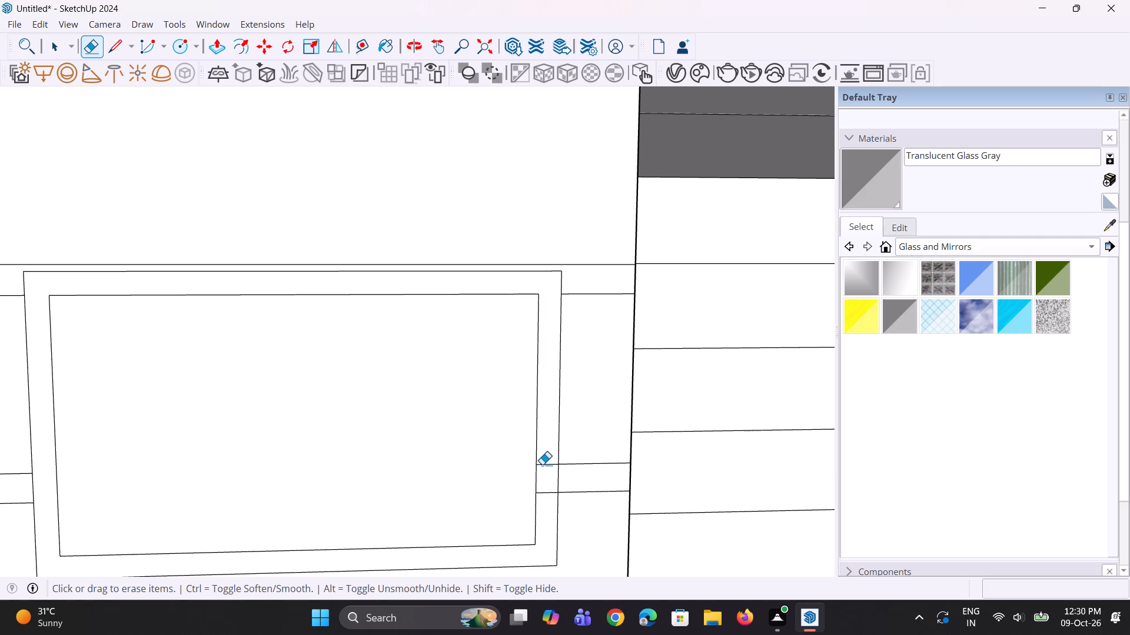
pyautogui.click(542, 464)
pyautogui.click(548, 500)
pyautogui.doubleClick(550, 494)
# Push/Pull the frame border outward from the wall by about 3 7/16".
pyautogui.scroll(-7, 549, 453)
pyautogui.press('p')
pyautogui.click(552, 412)
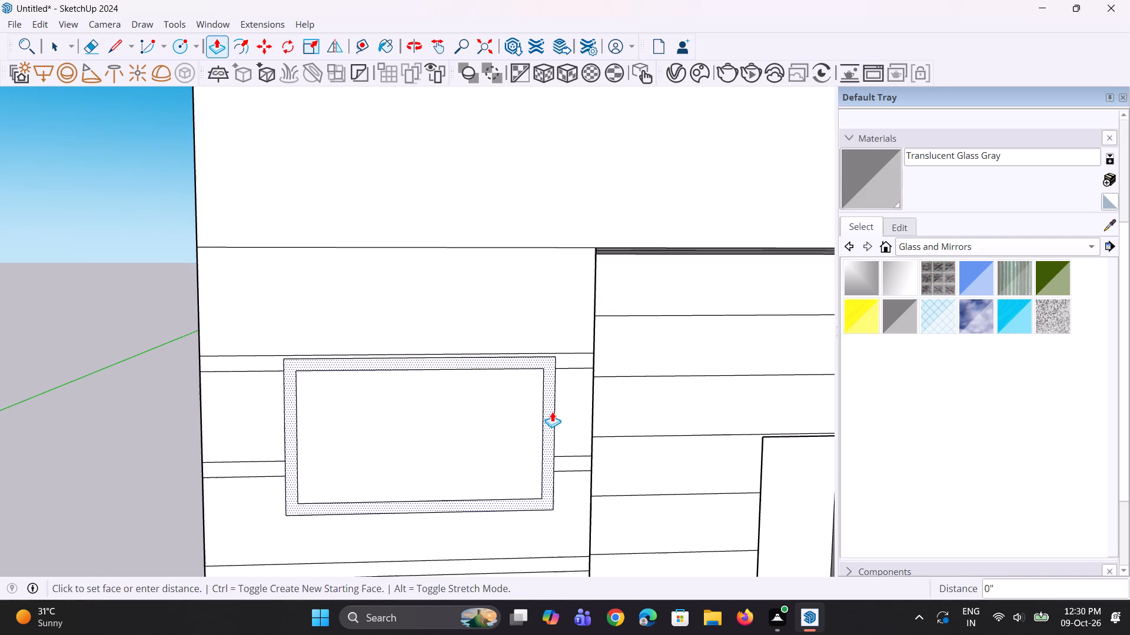
pyautogui.click(553, 422)
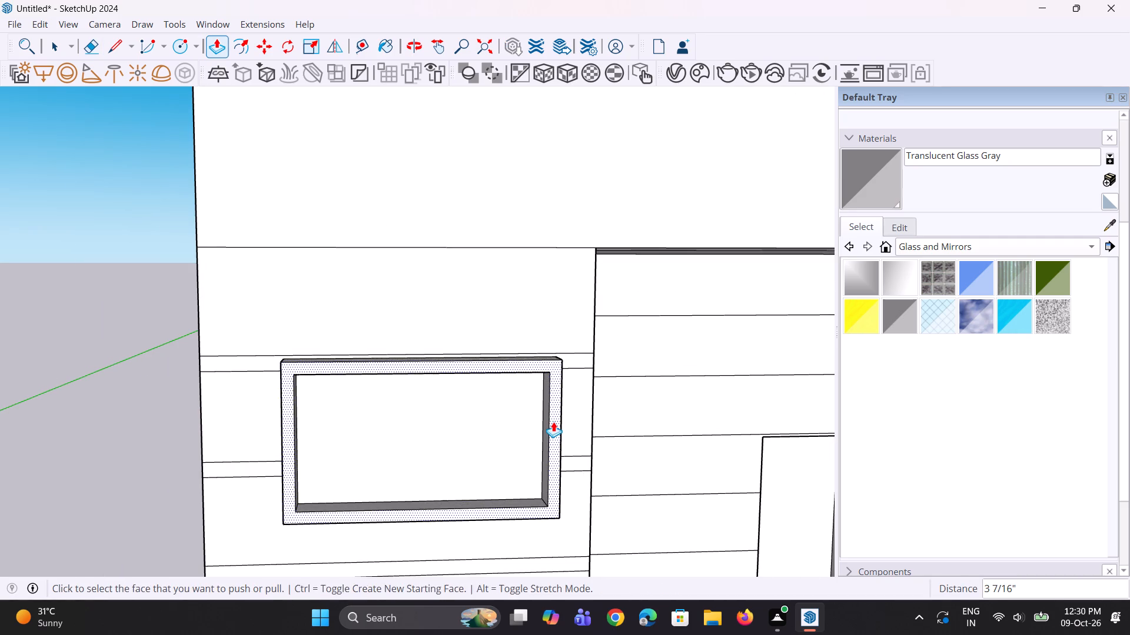
# Erase the groove line segments crossing the raised window frame's left outer side face.
pyautogui.moveTo(488, 411); pyautogui.dragTo(520, 399, button='right')
pyautogui.moveTo(488, 411); pyautogui.dragTo(541, 393, button='middle')
pyautogui.moveTo(481, 413); pyautogui.dragTo(633, 399, button='middle')
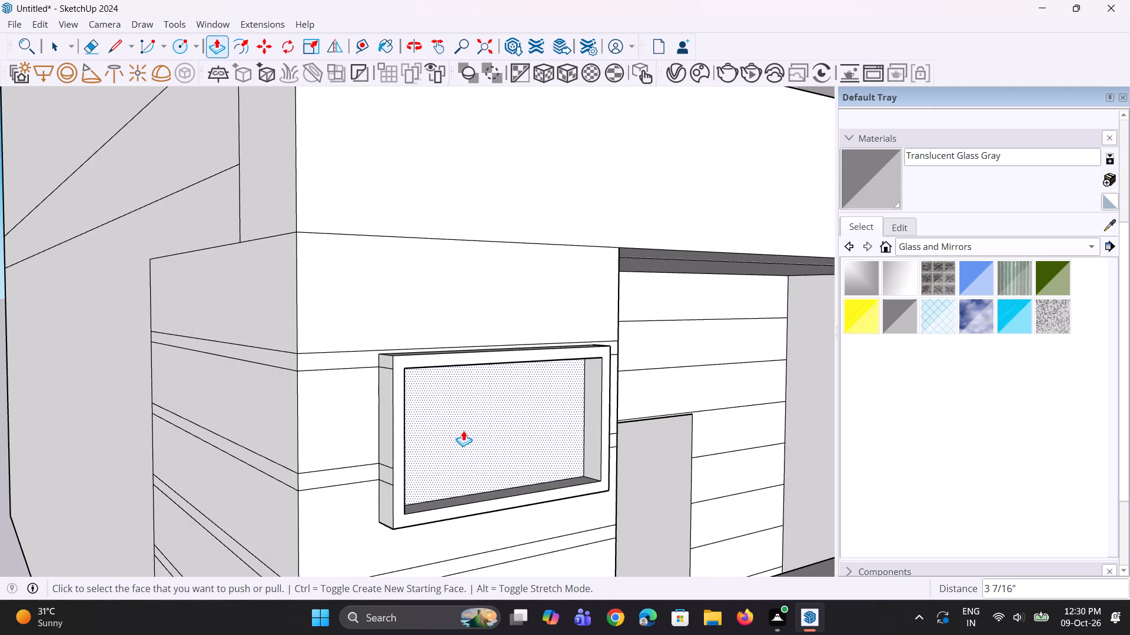
pyautogui.moveTo(451, 433); pyautogui.dragTo(536, 435, button='middle')
pyautogui.scroll(6, 460, 405)
pyautogui.press('e')
pyautogui.scroll(2, 453, 394)
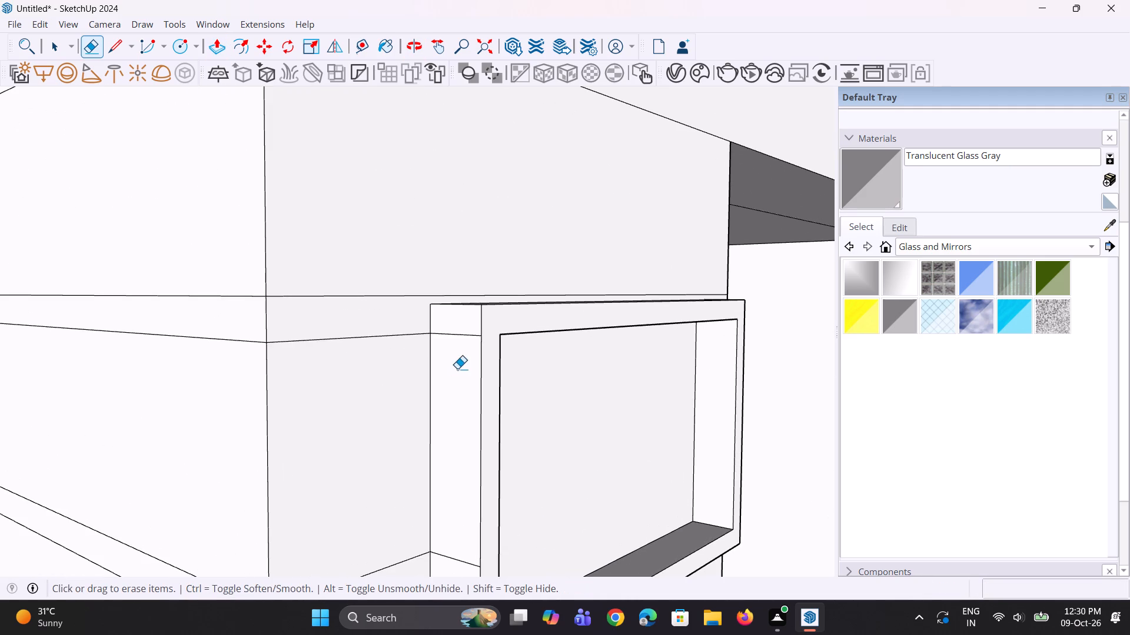
pyautogui.click(470, 335)
pyautogui.scroll(-7, 437, 411)
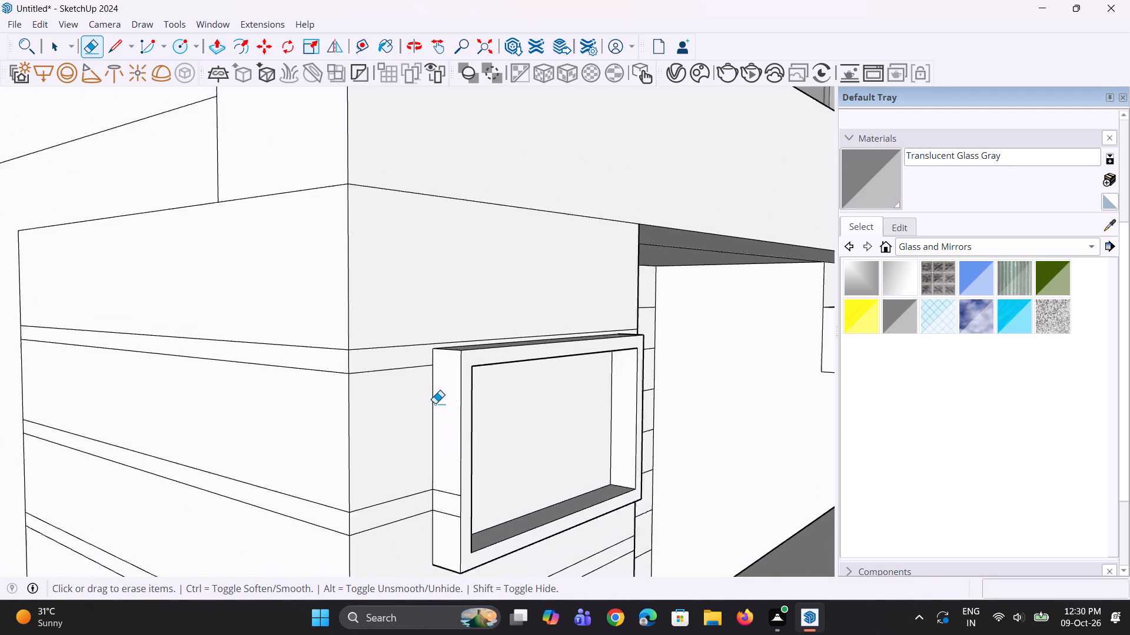
pyautogui.scroll(7, 434, 511)
pyautogui.click(465, 499)
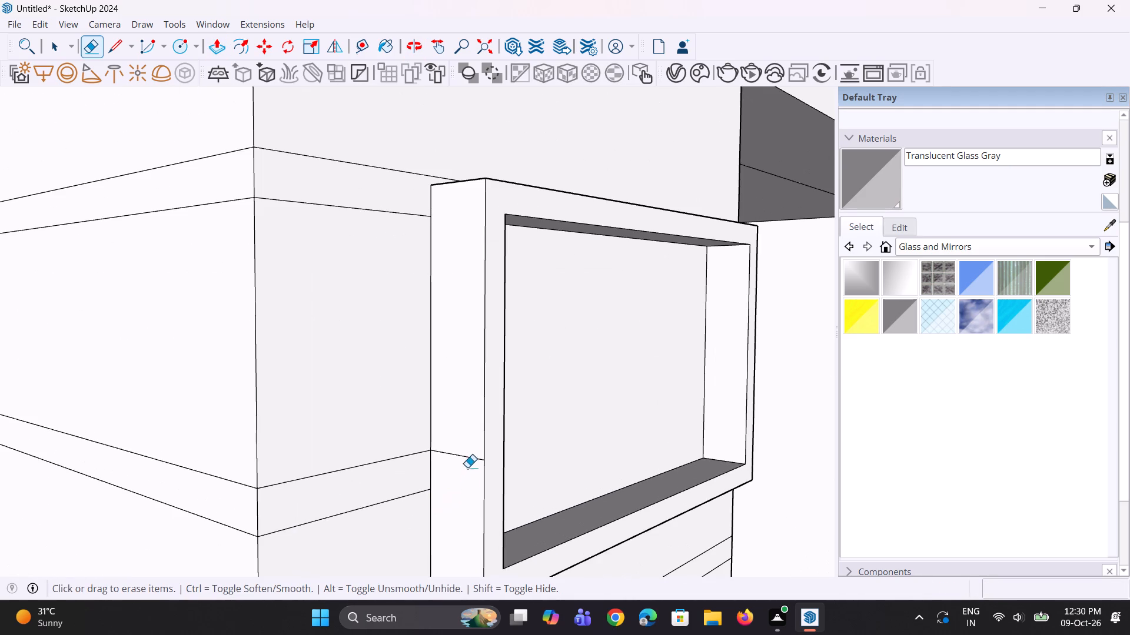
pyautogui.click(473, 459)
pyautogui.scroll(-6, 455, 459)
# Erase the groove line segments crossing the raised window frame's right outer side face.
pyautogui.moveTo(597, 379); pyautogui.dragTo(413, 482, button='middle')
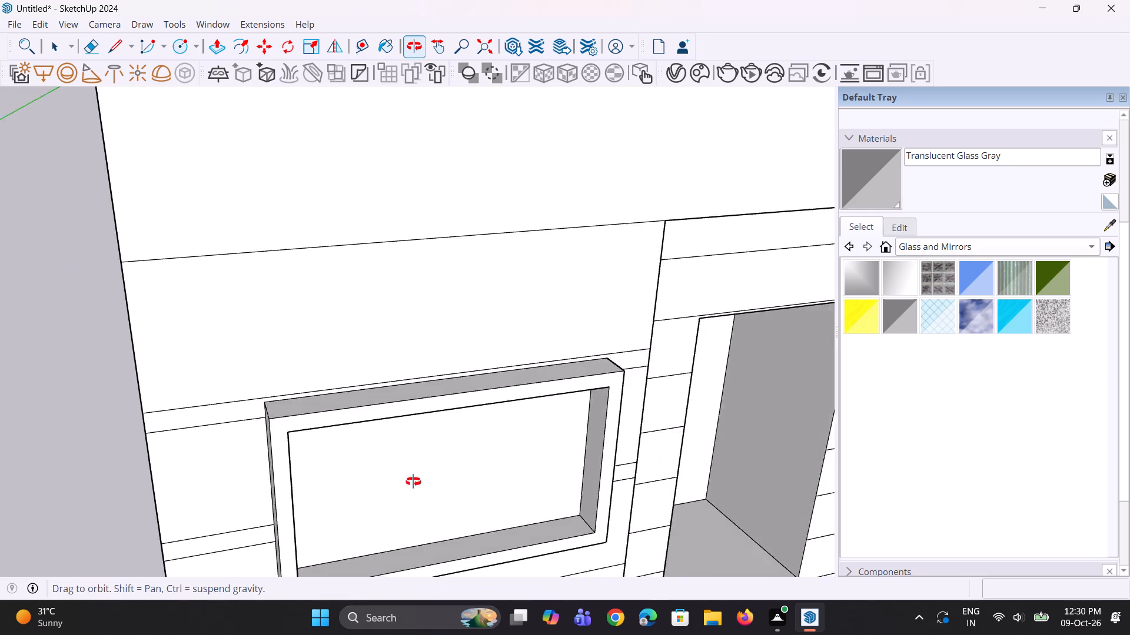
pyautogui.moveTo(413, 482); pyautogui.dragTo(183, 362, button='middle')
pyautogui.scroll(4, 387, 333)
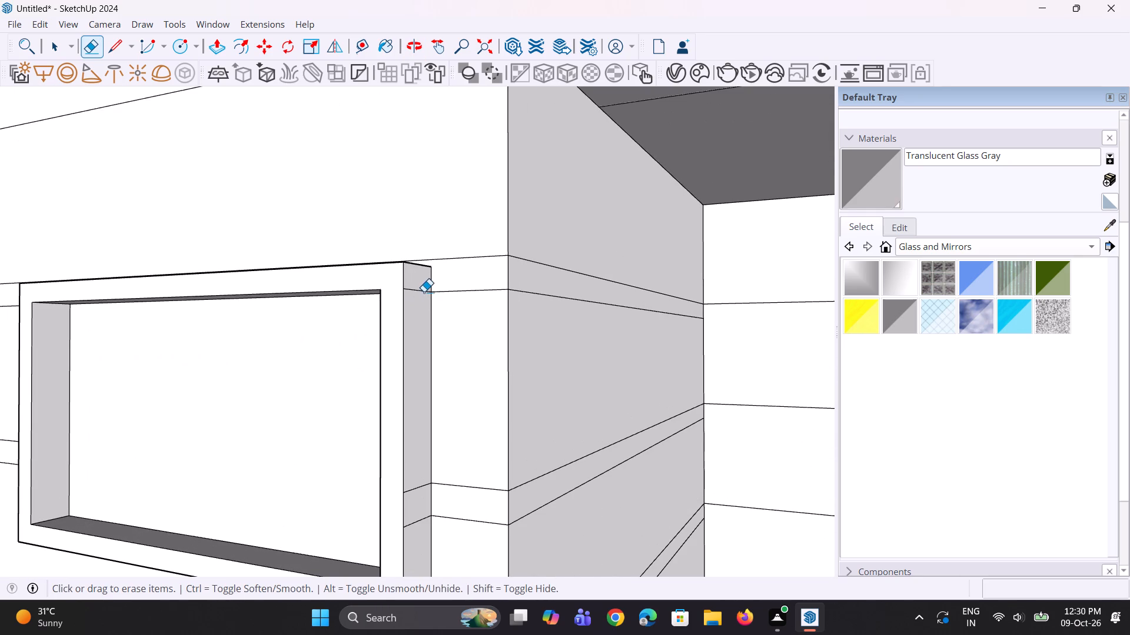
pyautogui.click(422, 291)
pyautogui.moveTo(414, 488); pyautogui.dragTo(419, 531)
pyautogui.scroll(-3, 471, 467)
# Close the untitled model and choose to save its changes.
pyautogui.moveTo(329, 0); pyautogui.dragTo(311, 1, button='right')
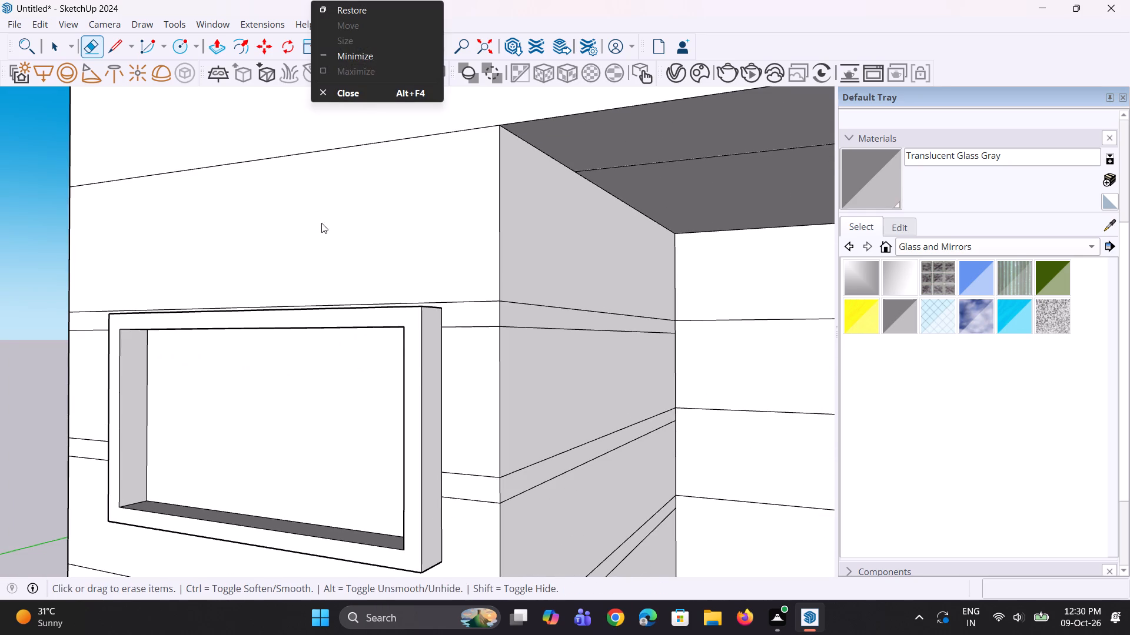
pyautogui.press('space')
pyautogui.scroll(-2, 426, 374)
pyautogui.press('space')
pyautogui.scroll(-4, 417, 395)
pyautogui.press('space')
pyautogui.press('space')
pyautogui.click(321, 94)
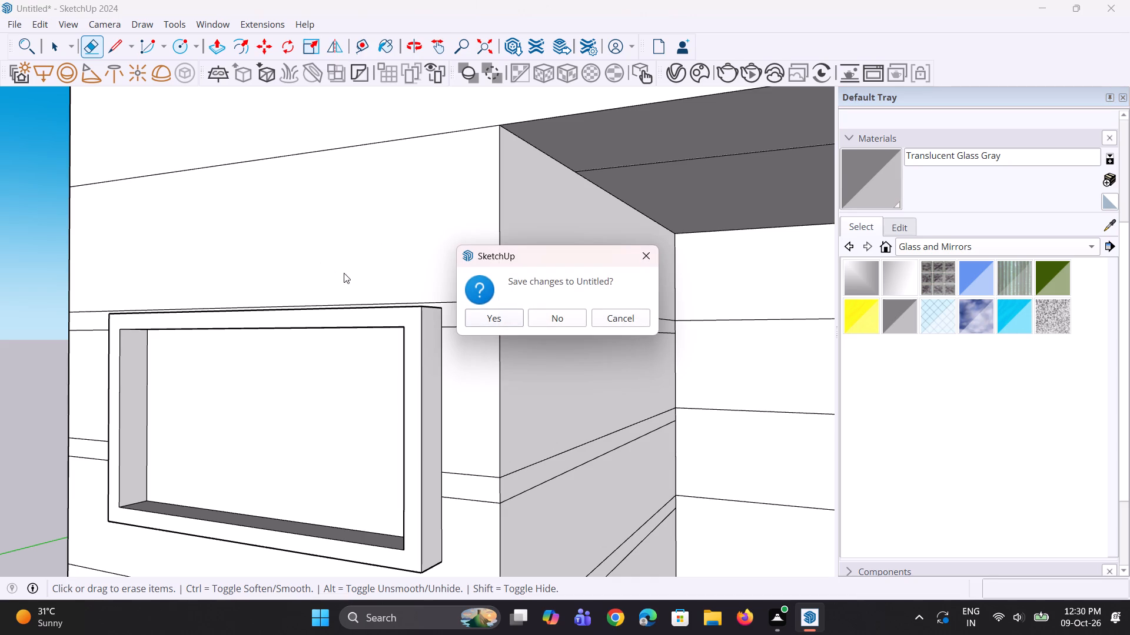
pyautogui.click(507, 322)
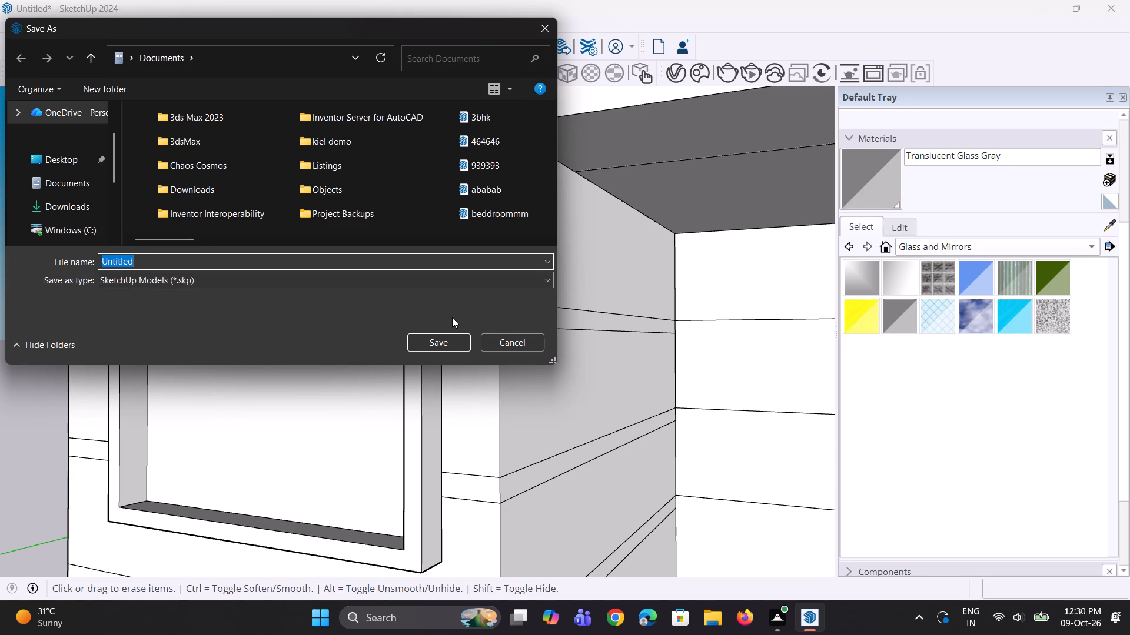
# Enter PLAN333333 as the file name for saving the SketchUp model in the Documents folder.
pyautogui.write('PLAN')
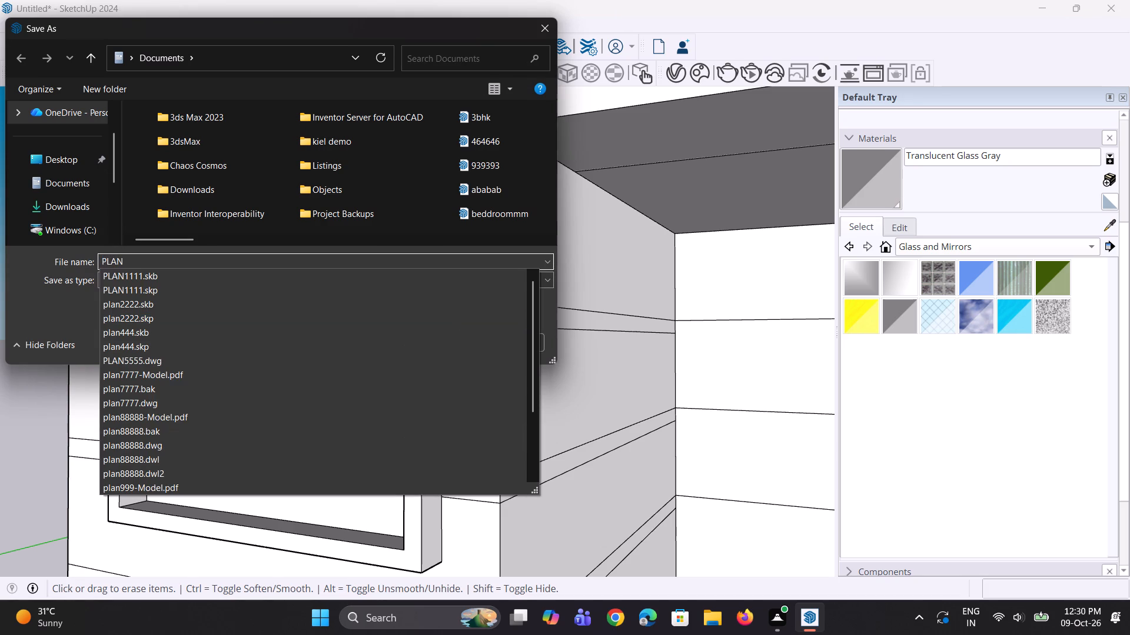
pyautogui.click(452, 317)
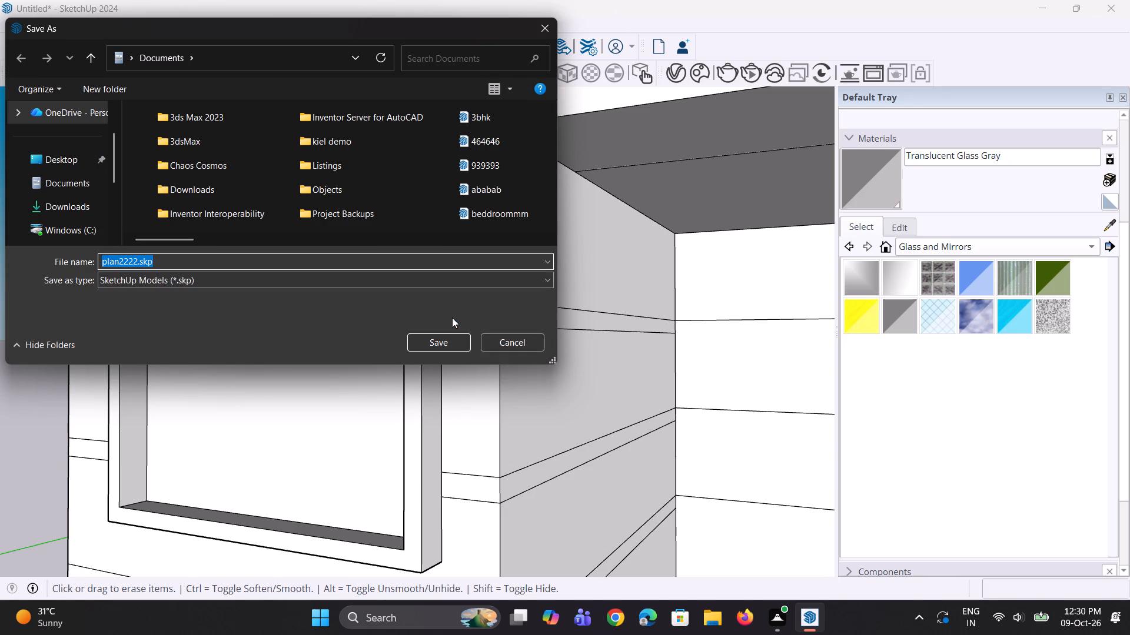
pyautogui.press('BackSpace')
pyautogui.press('BackSpace')
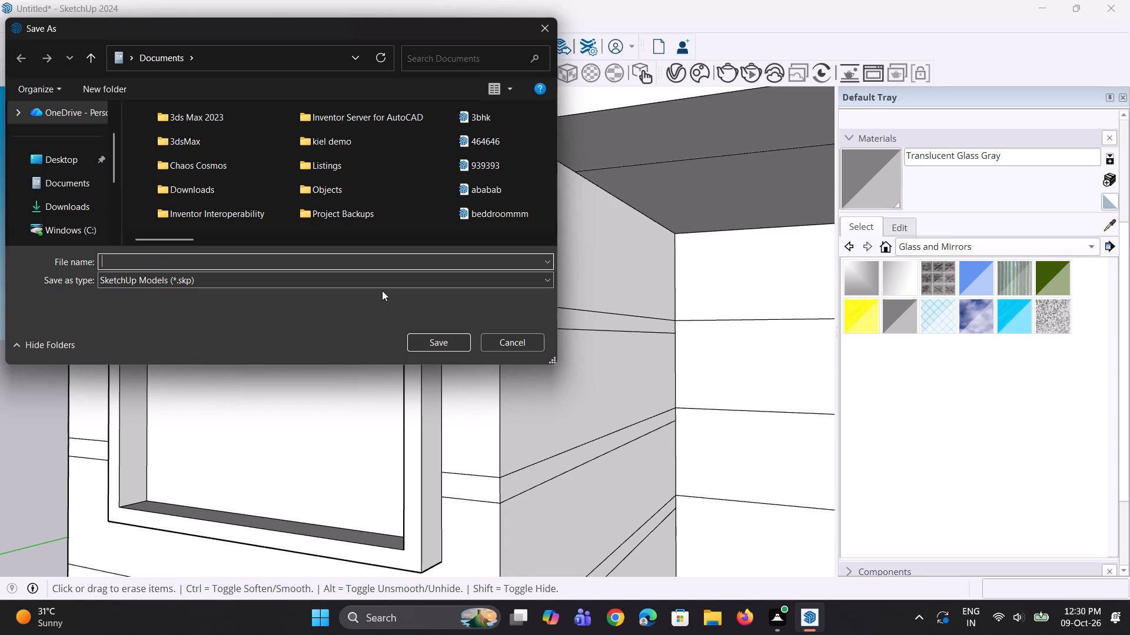
pyautogui.write('PLA')
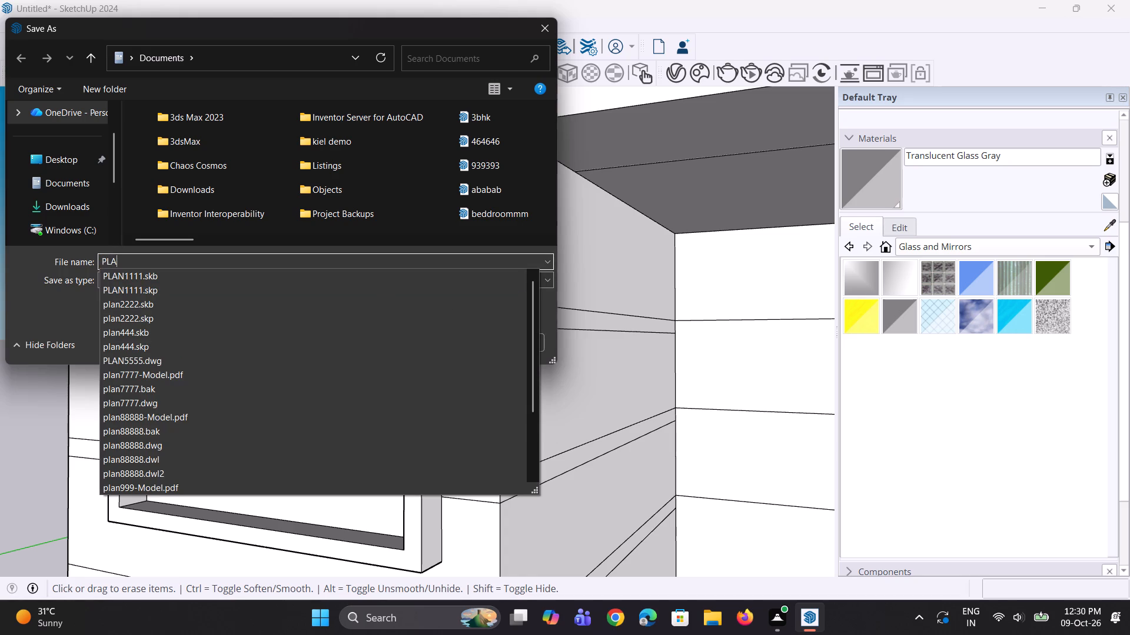
pyautogui.write('N3333')
pyautogui.write('33')
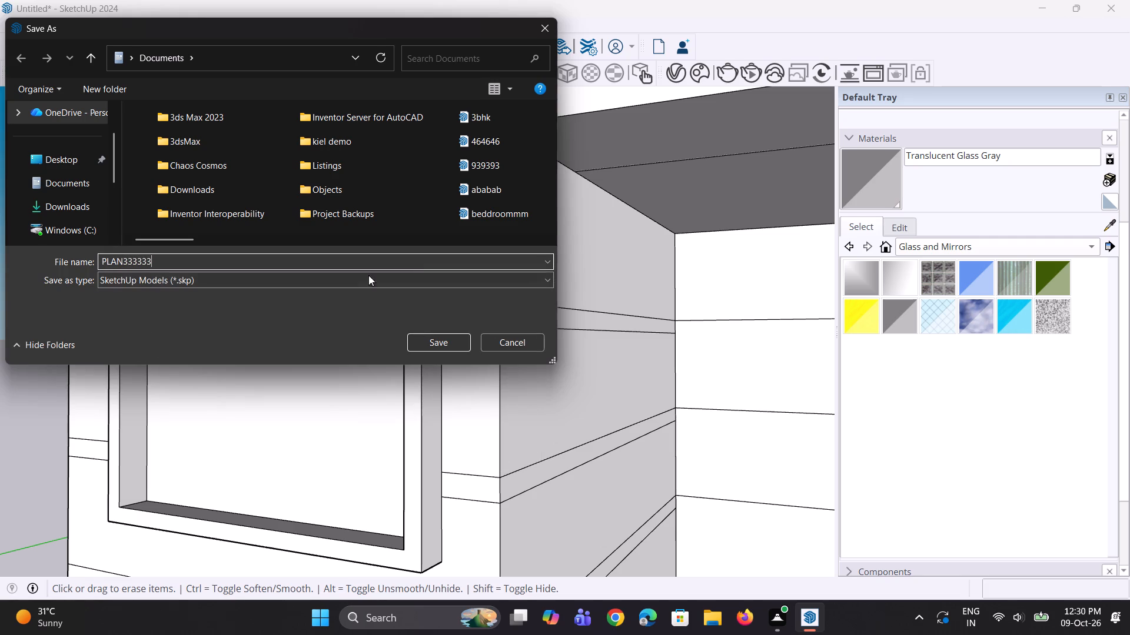
pyautogui.click(345, 260)
pyautogui.moveTo(345, 260); pyautogui.dragTo(217, 256)
pyautogui.click(217, 256)
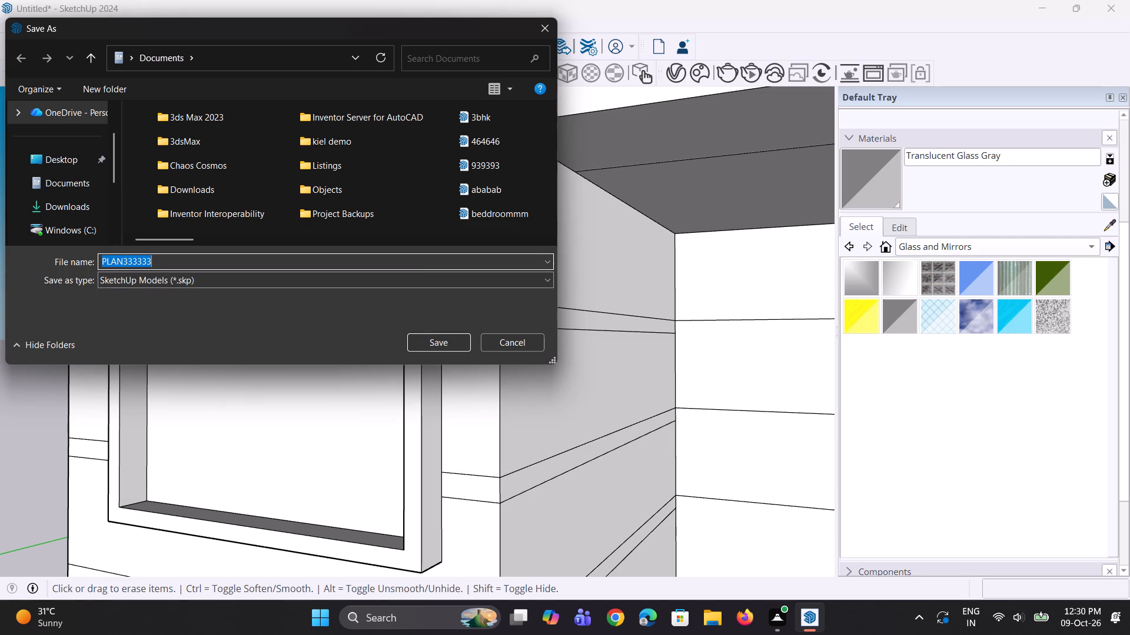